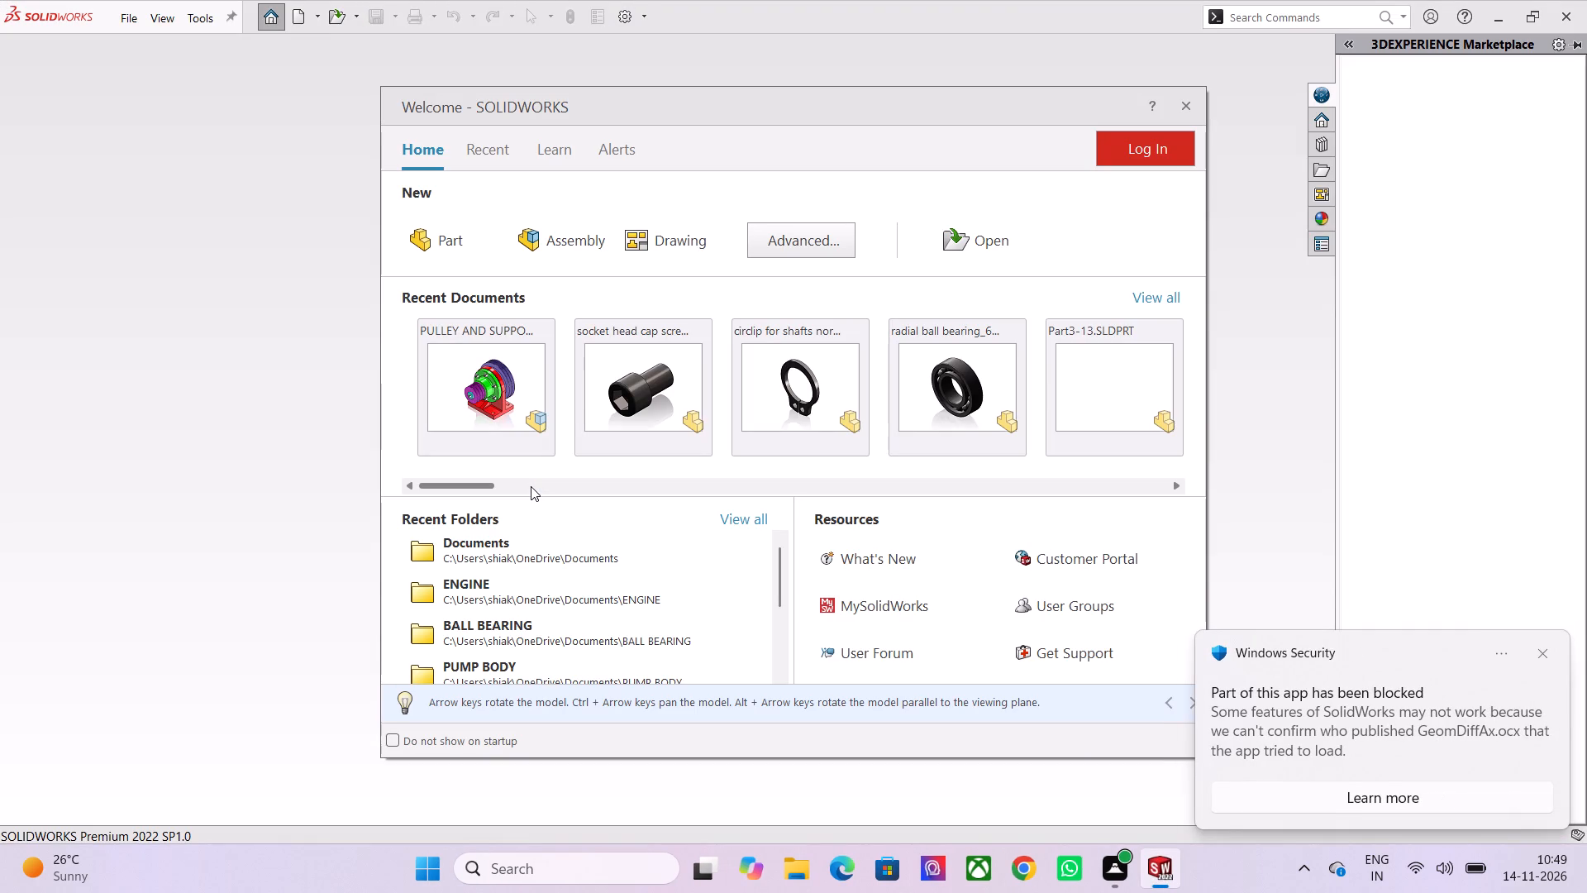
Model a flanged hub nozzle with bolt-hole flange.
Create a new part document and dismiss the Windows Security notifications.
{"action": "left_click", "coordinate": [1192, 100]}
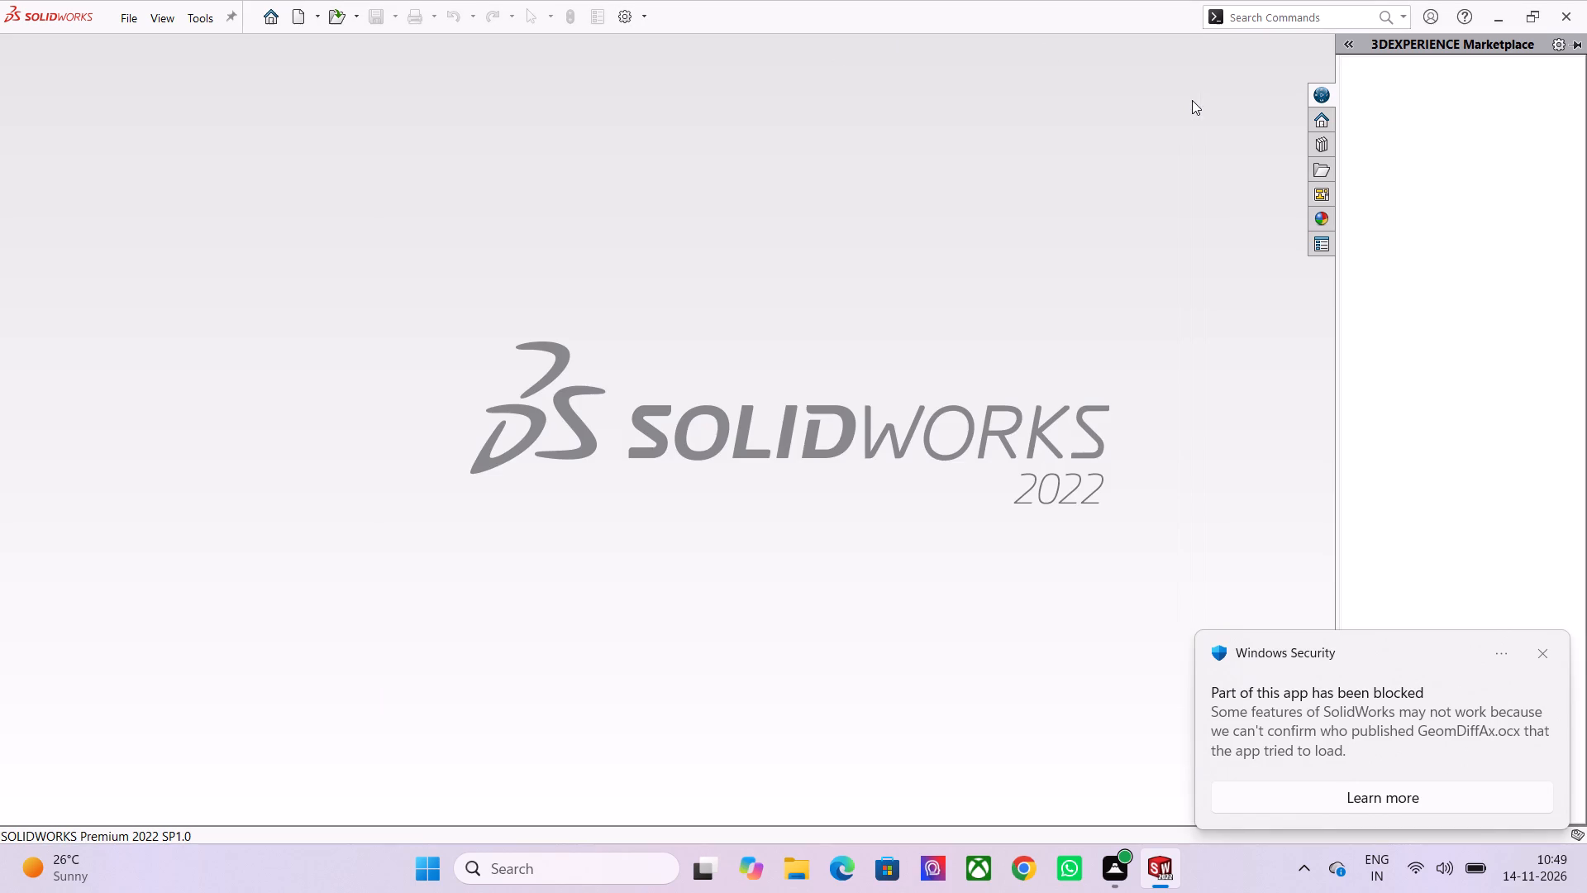
{"action": "left_click", "coordinate": [127, 14]}
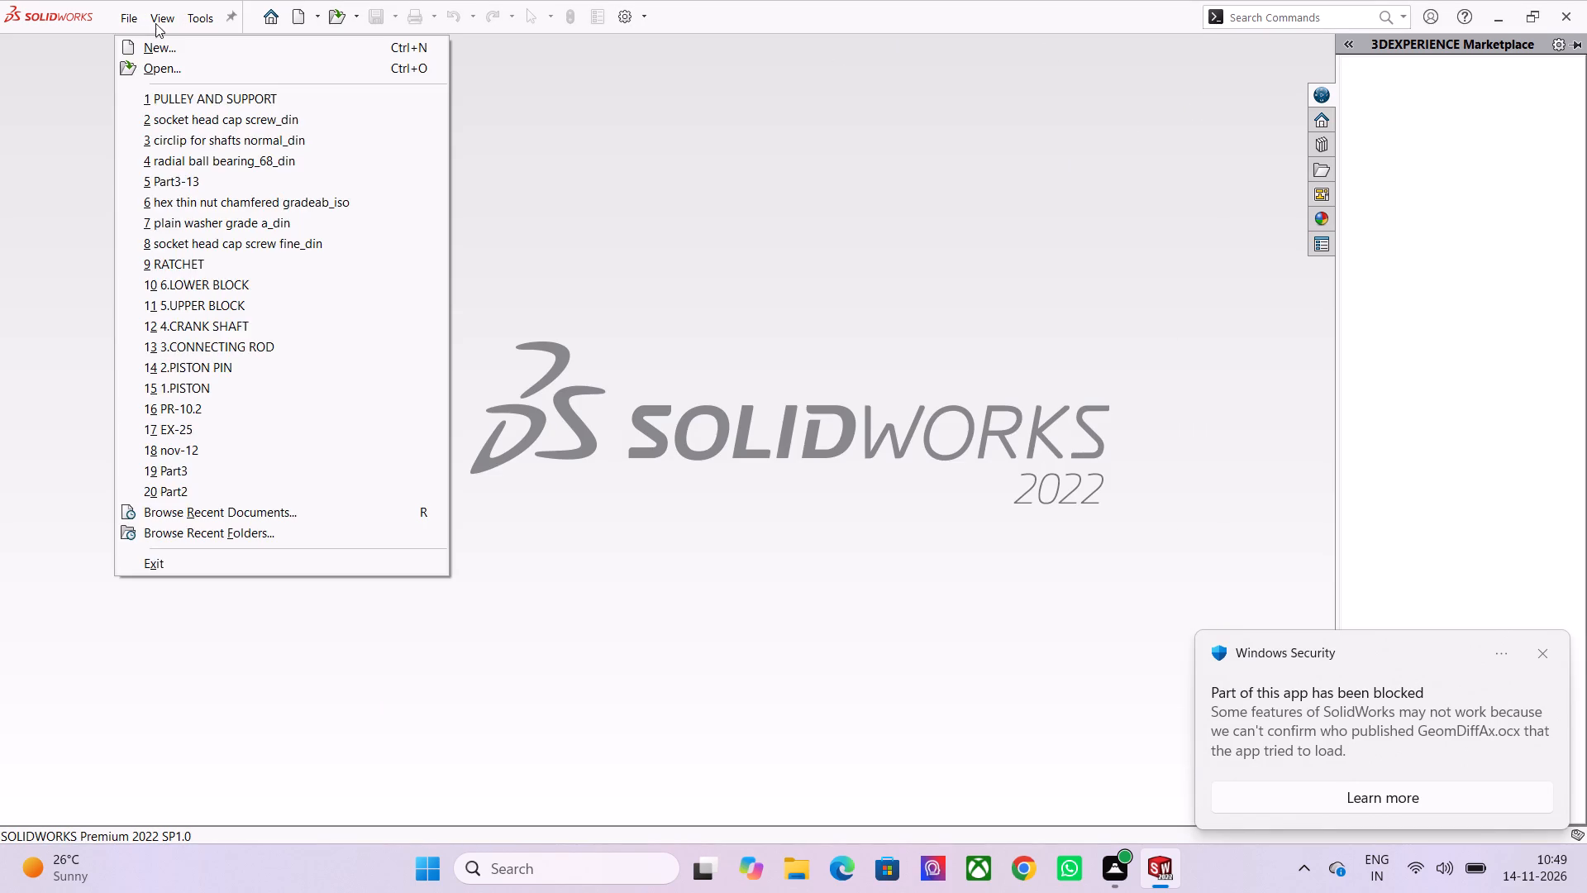
{"action": "left_click", "coordinate": [135, 54]}
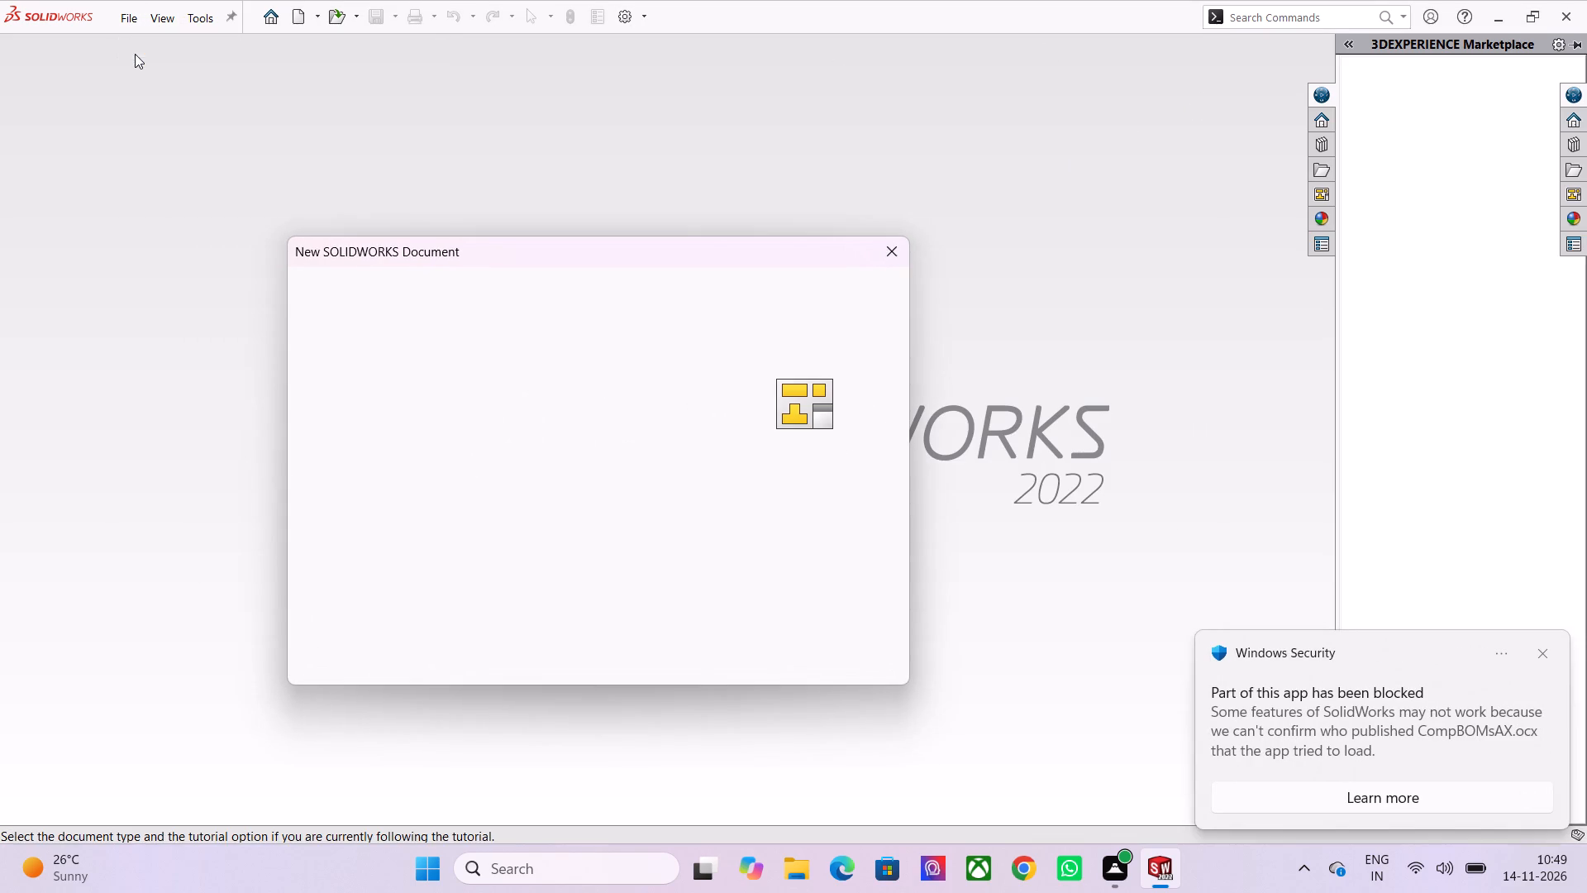
{"action": "double_click", "coordinate": [403, 399]}
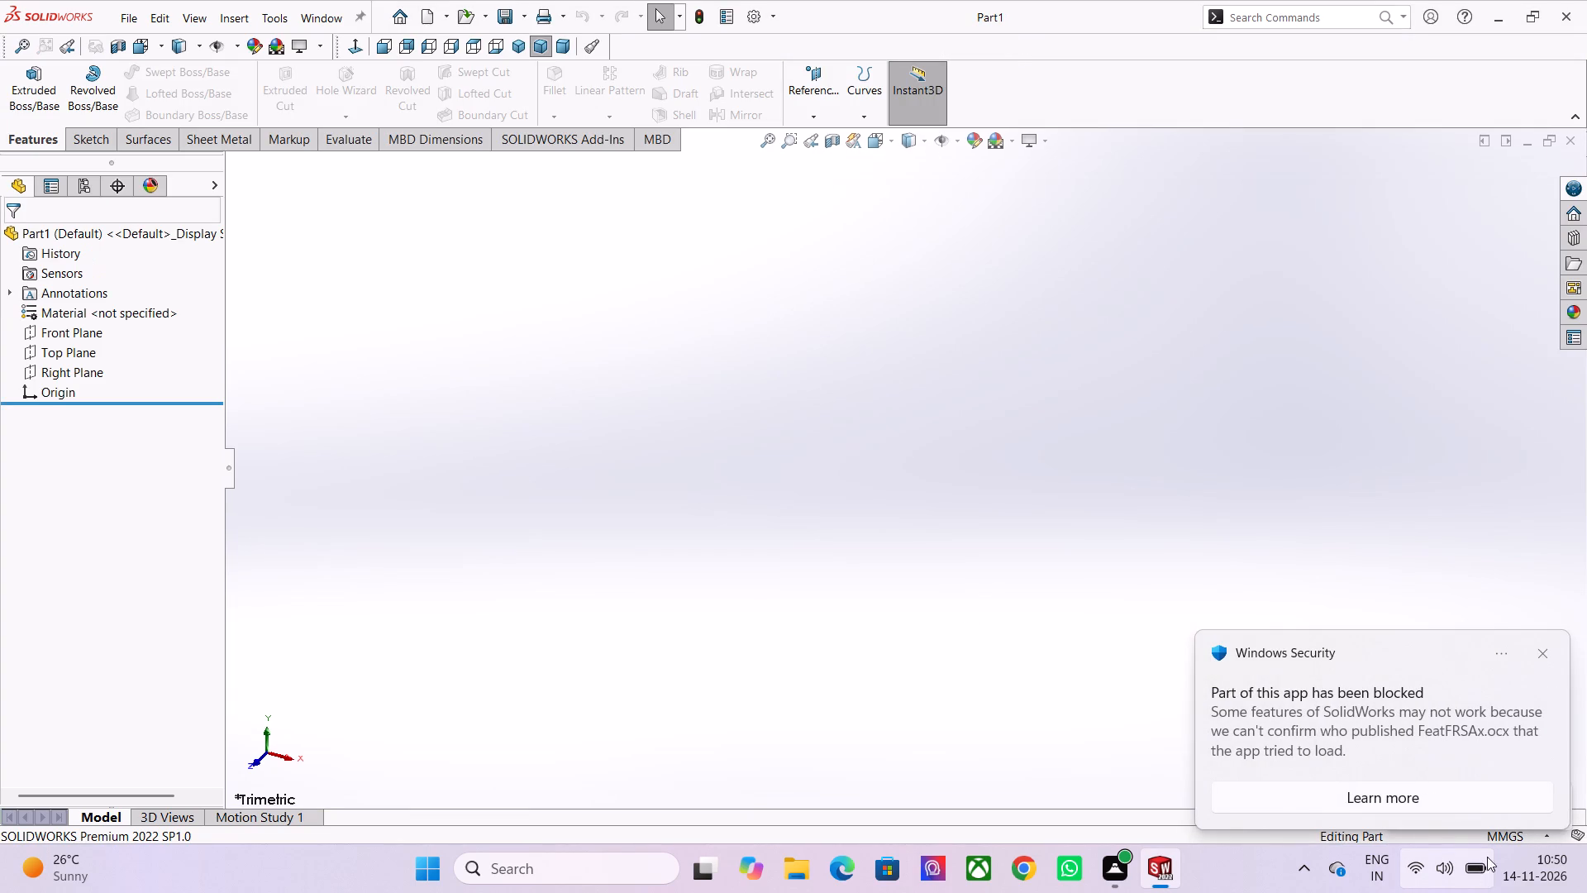
{"action": "left_click", "coordinate": [1548, 651]}
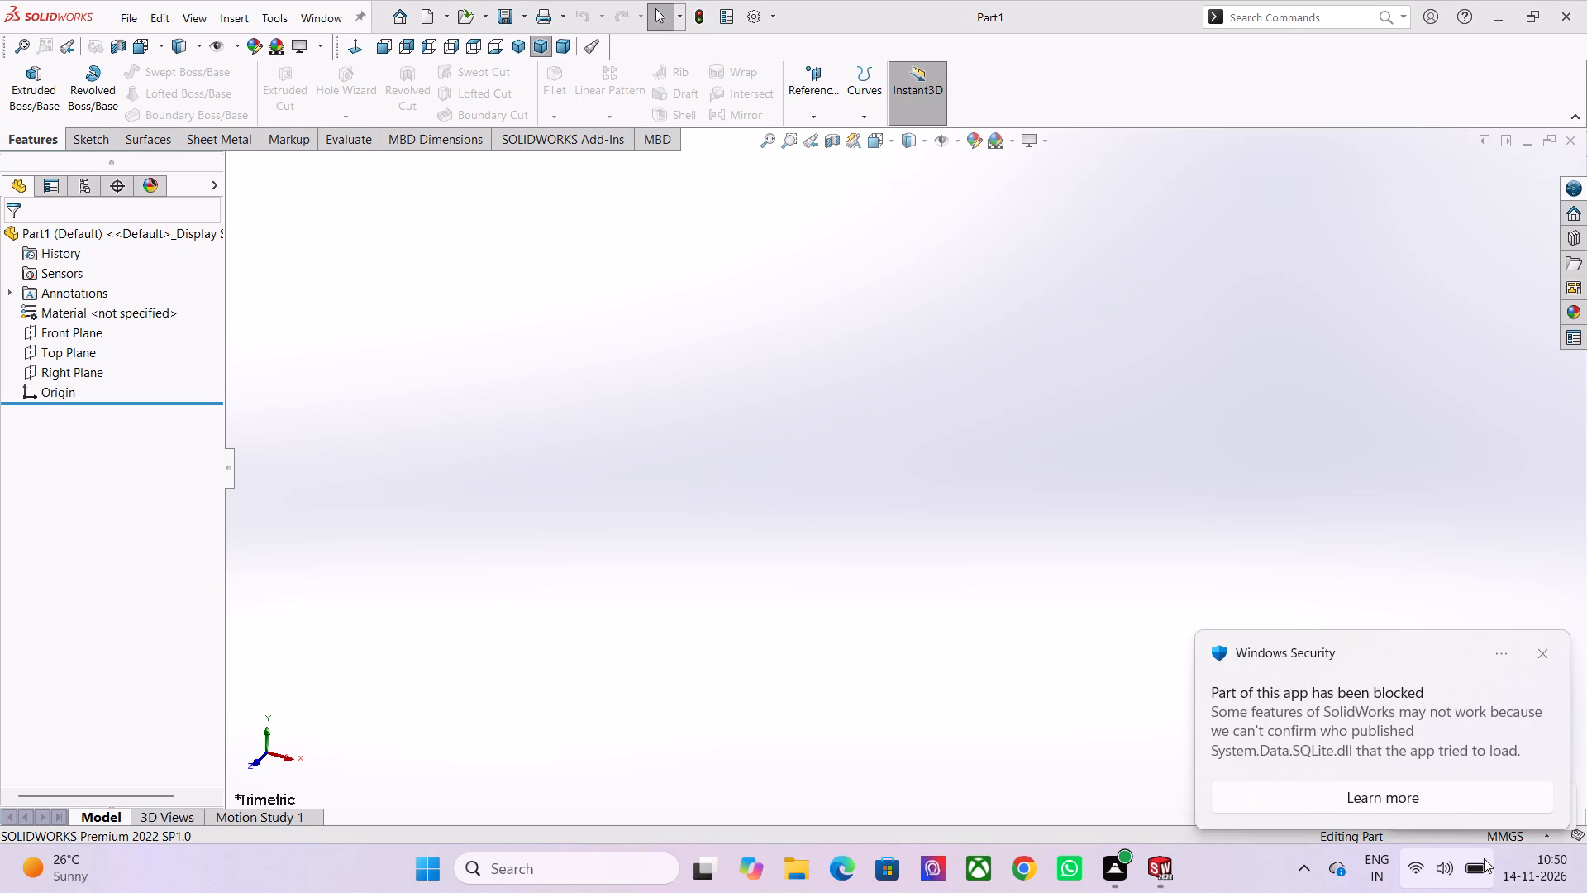
{"action": "left_click", "coordinate": [1540, 660]}
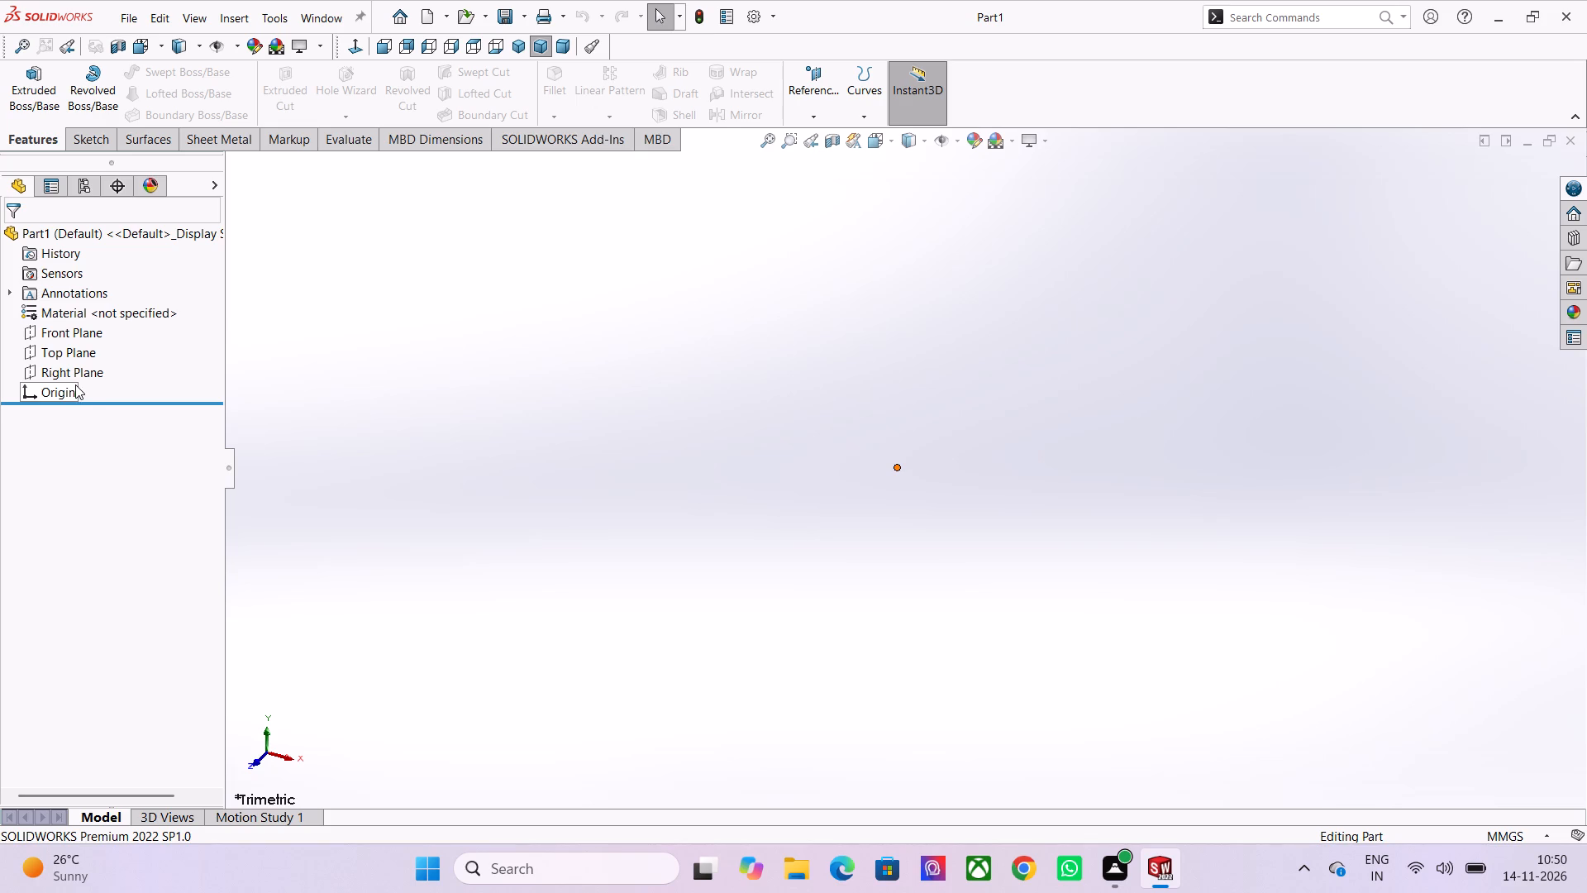
Start a sketch on the Top Plane and draw a horizontal centerline about 187 mm long through the origin.
{"action": "left_click", "coordinate": [79, 350]}
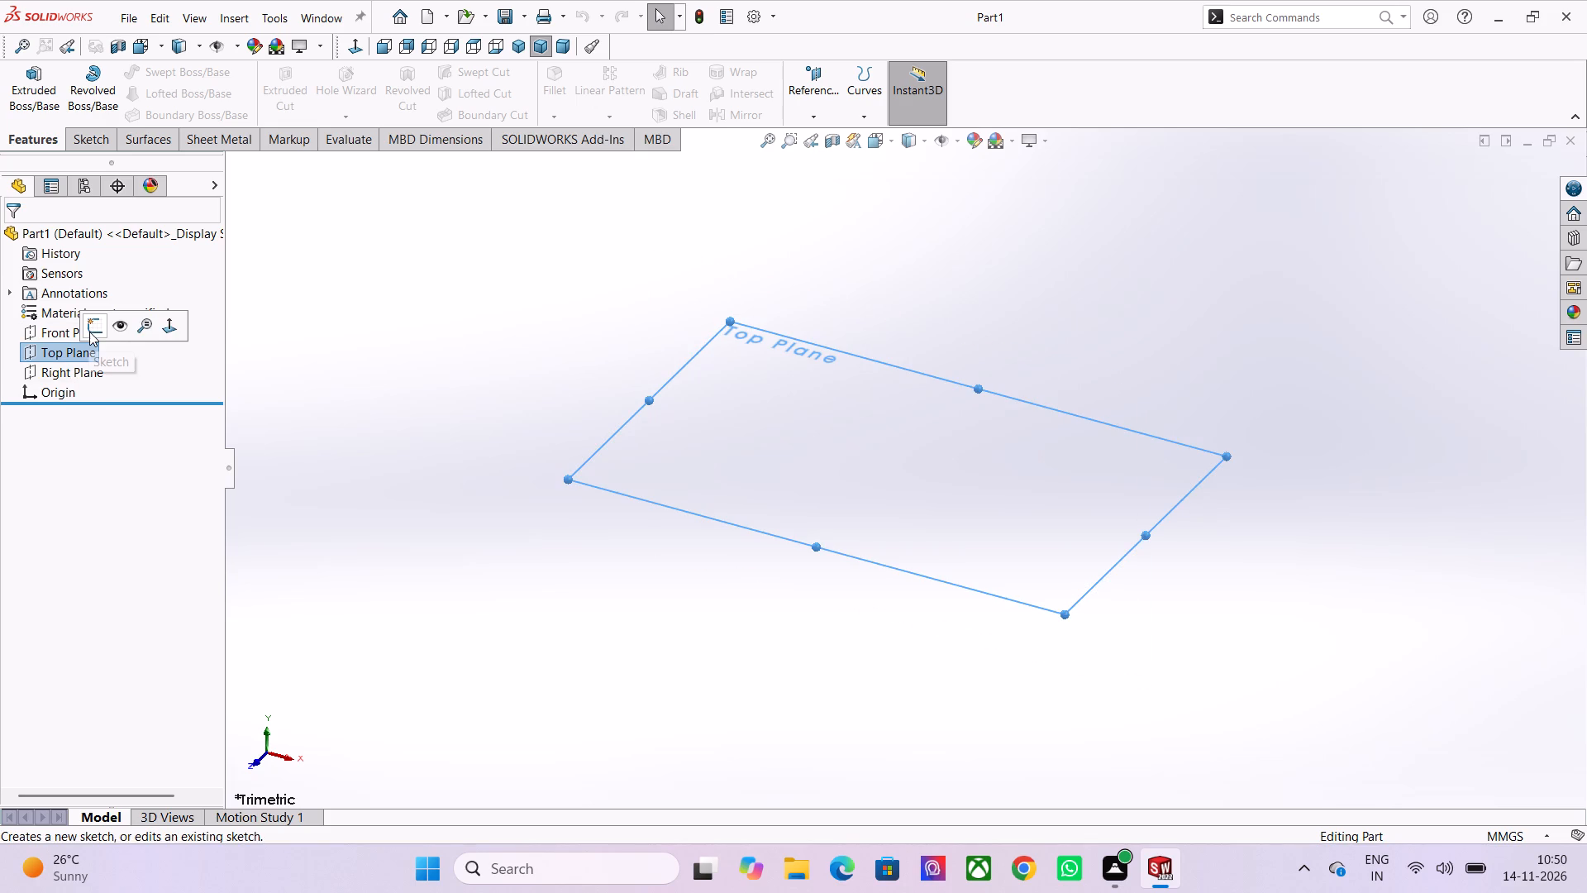
{"action": "left_click", "coordinate": [93, 324]}
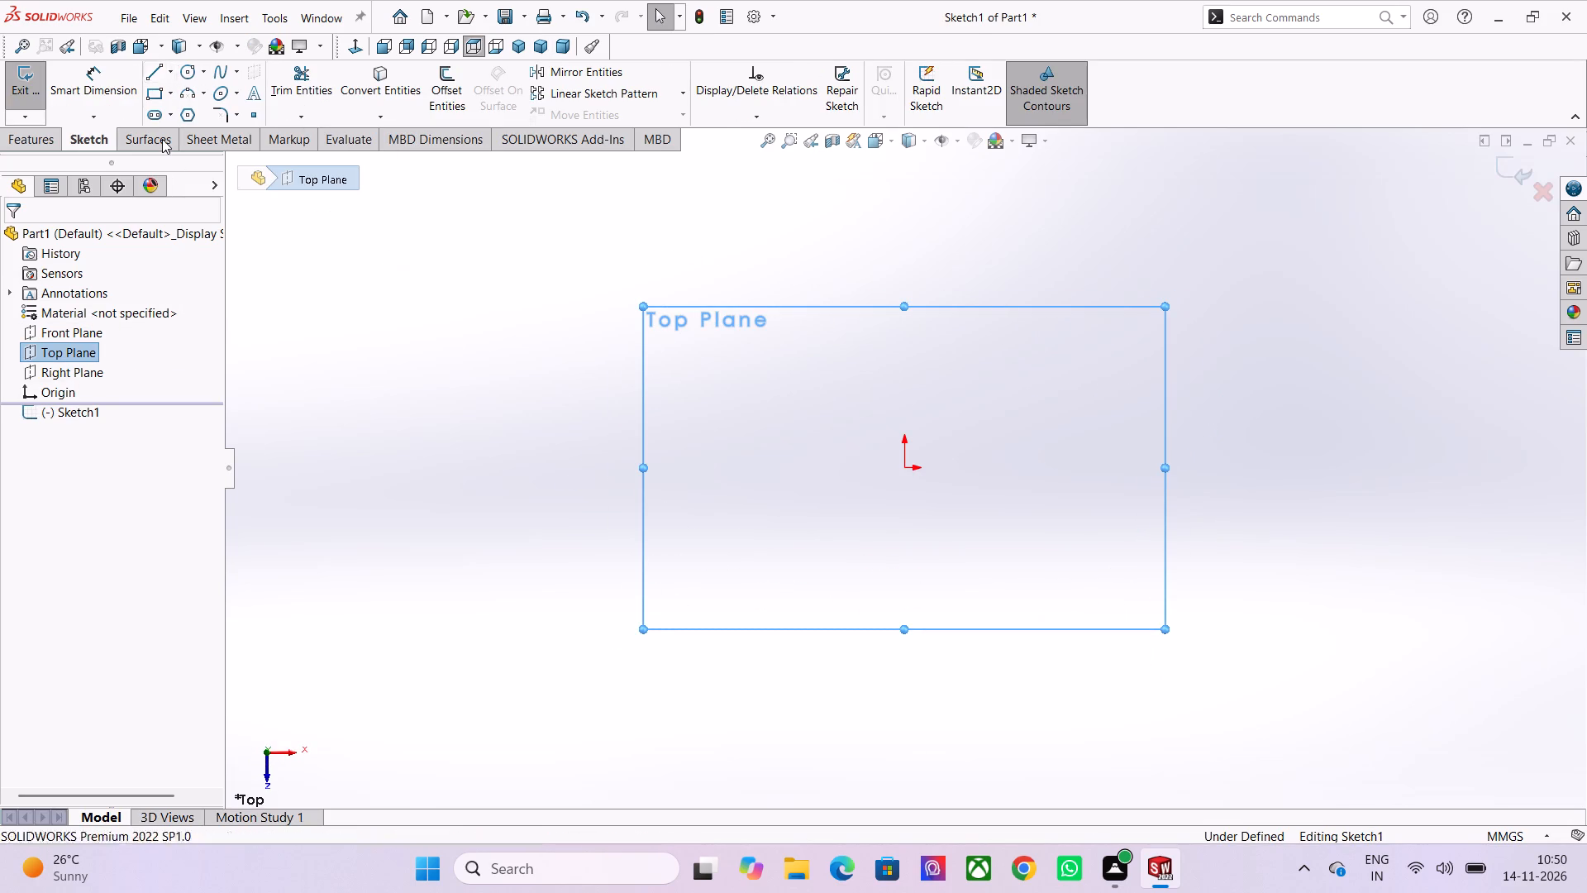
{"action": "left_click", "coordinate": [170, 78]}
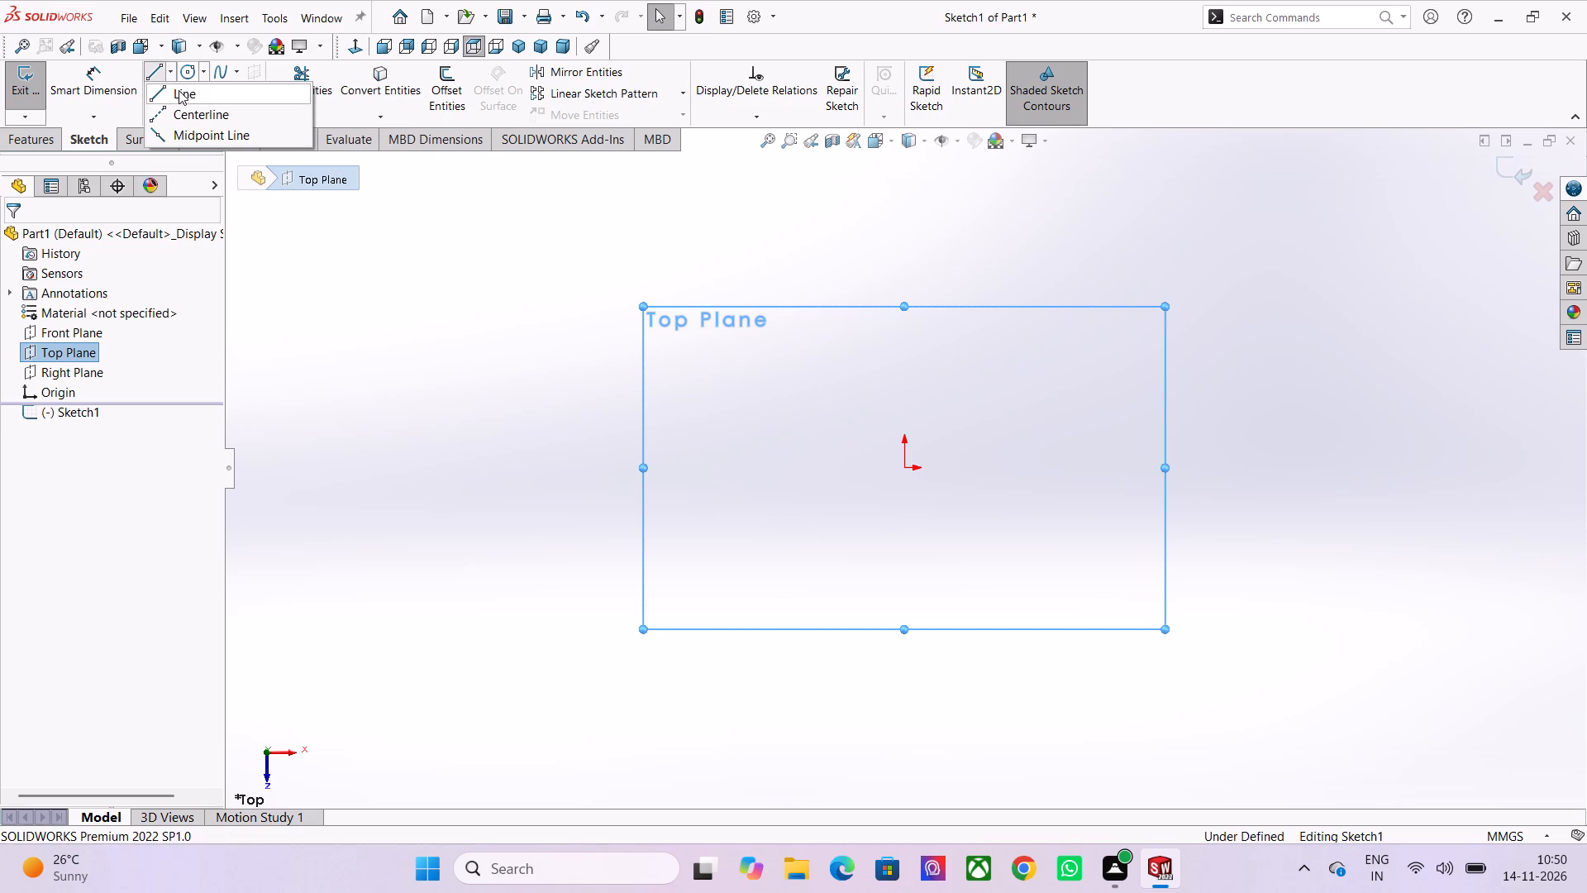
{"action": "left_click", "coordinate": [183, 112]}
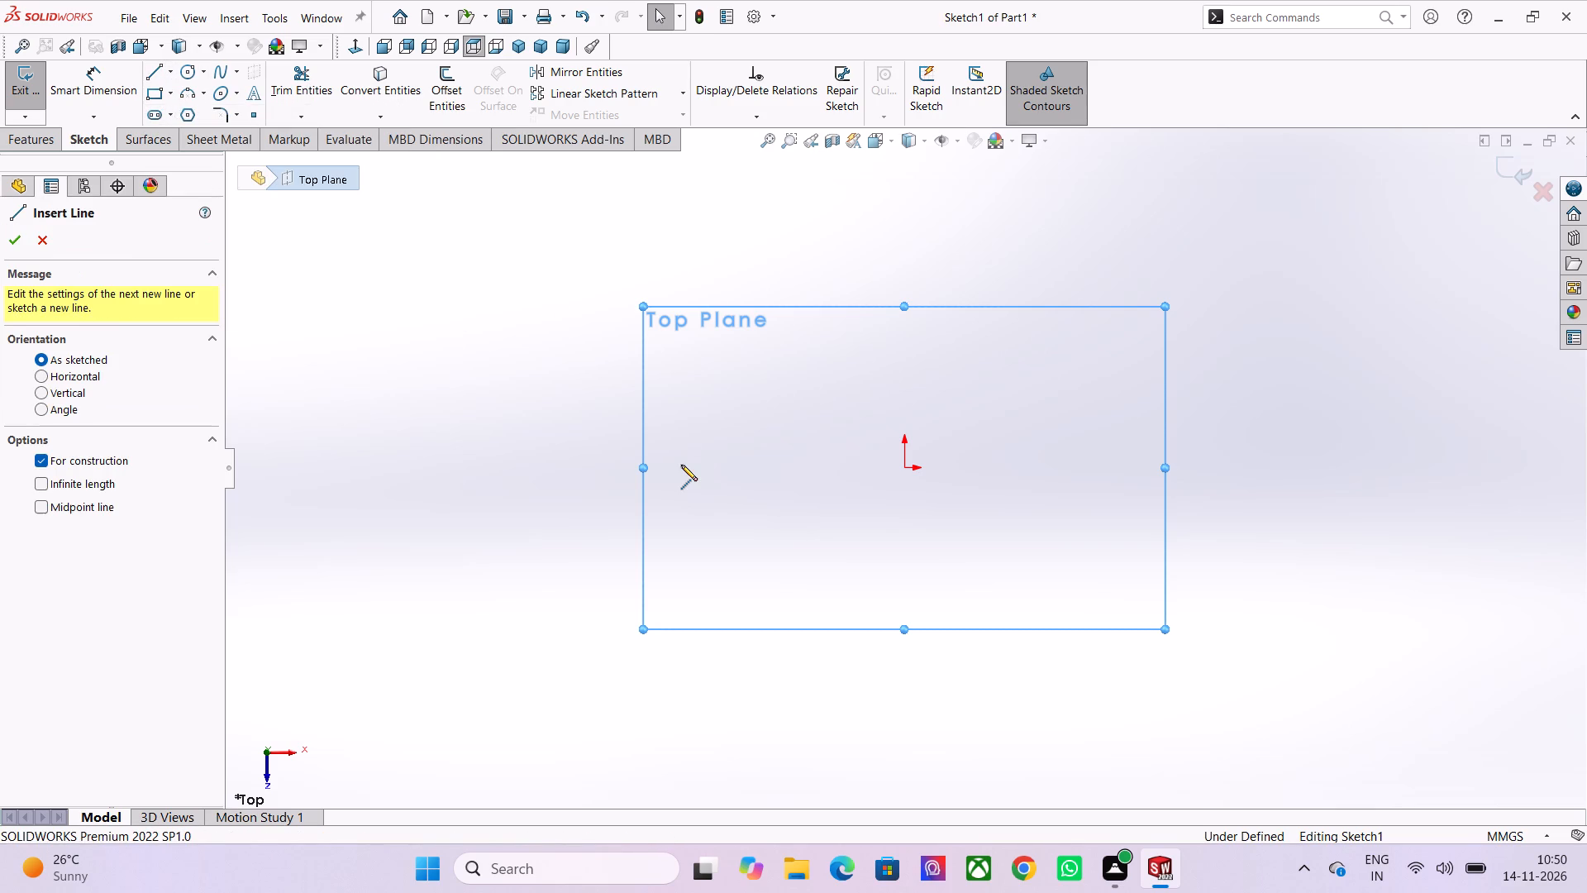
{"action": "left_click", "coordinate": [681, 465]}
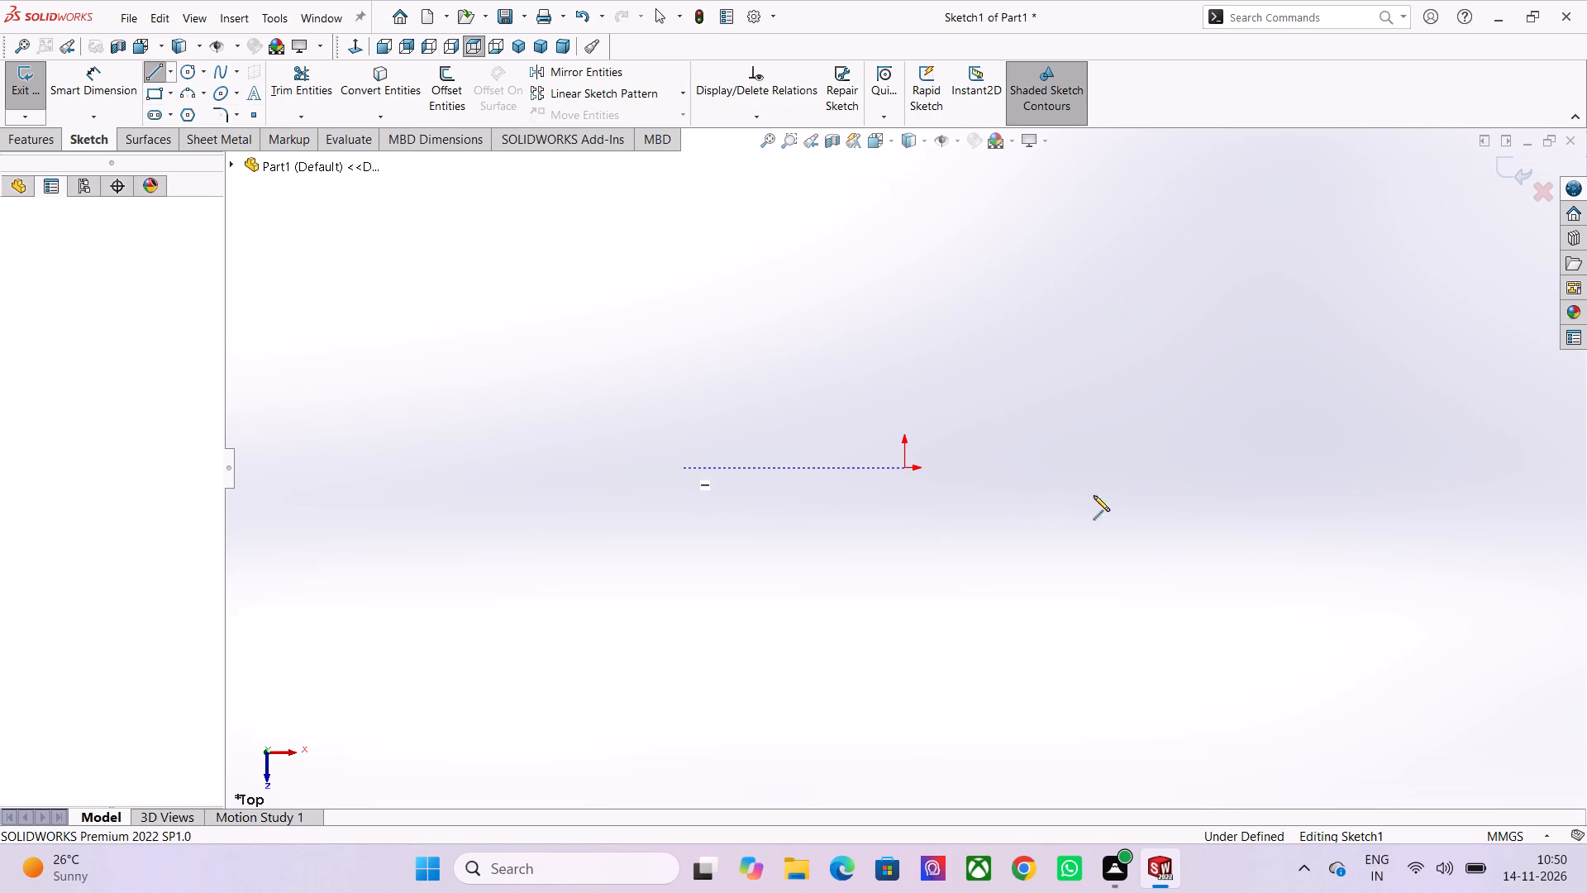
{"action": "left_click", "coordinate": [1229, 467]}
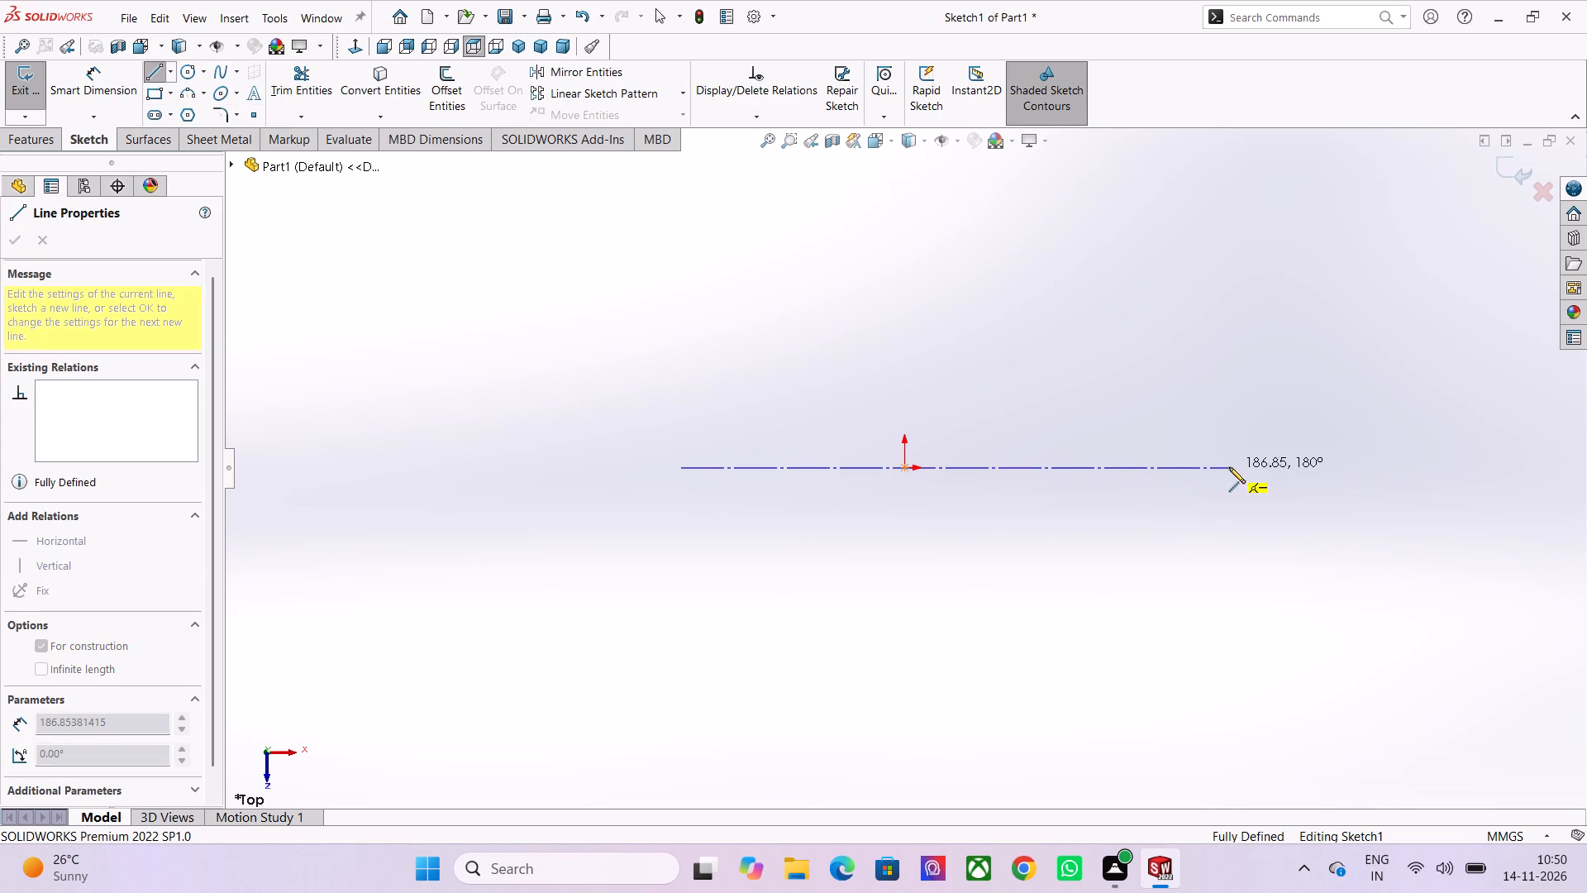
{"action": "key", "text": "Escape"}
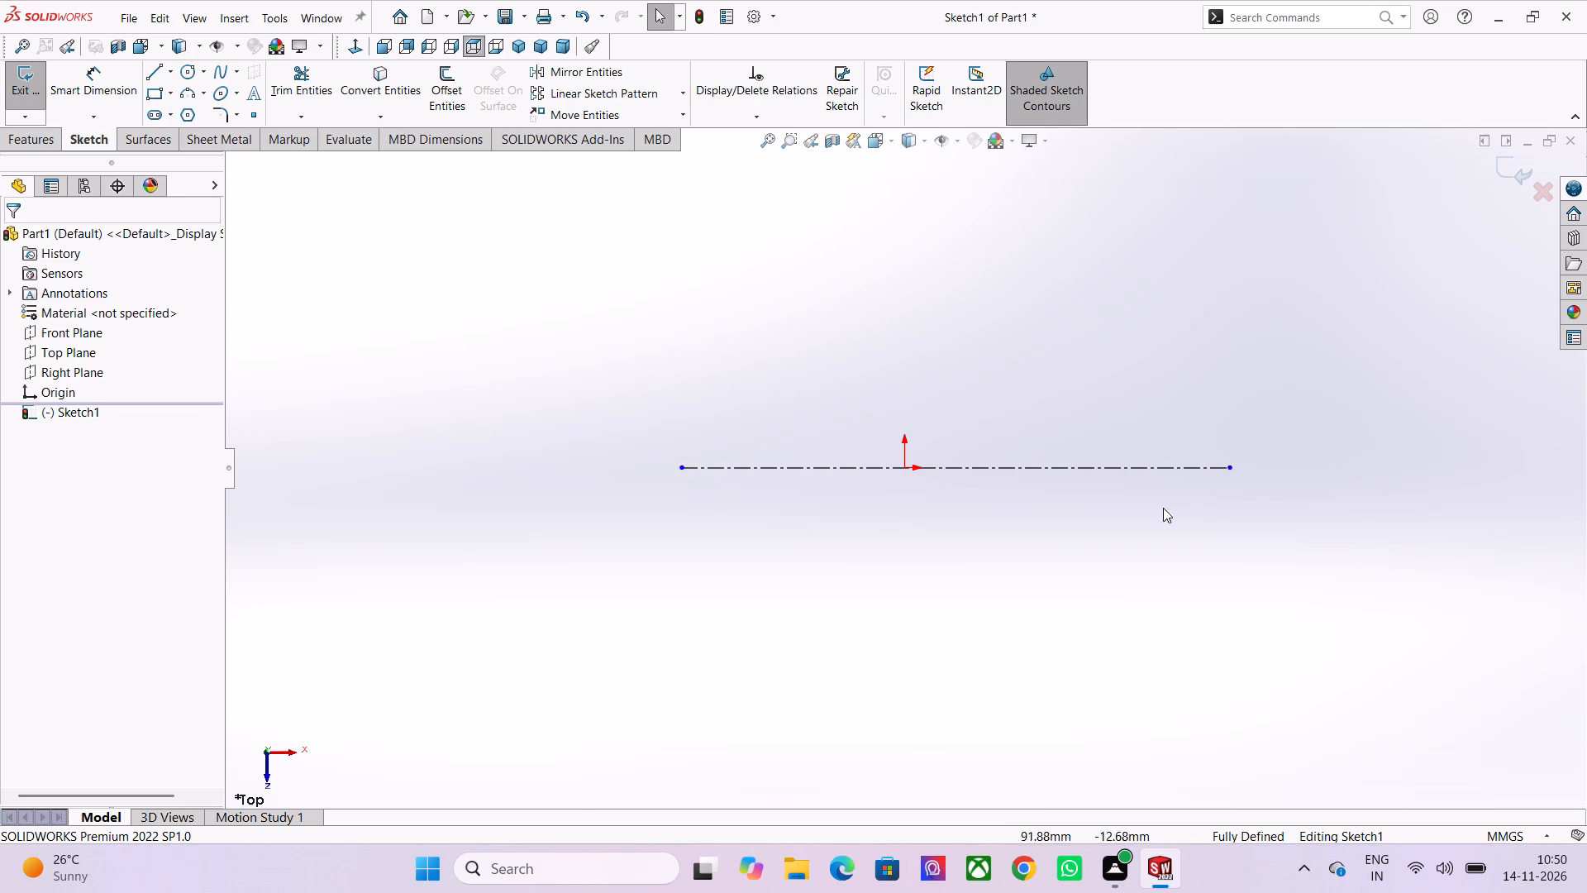
Draw a vertical centerline about 176 mm long through the origin, crossing the horizontal centerline.
{"action": "key", "text": "Return"}
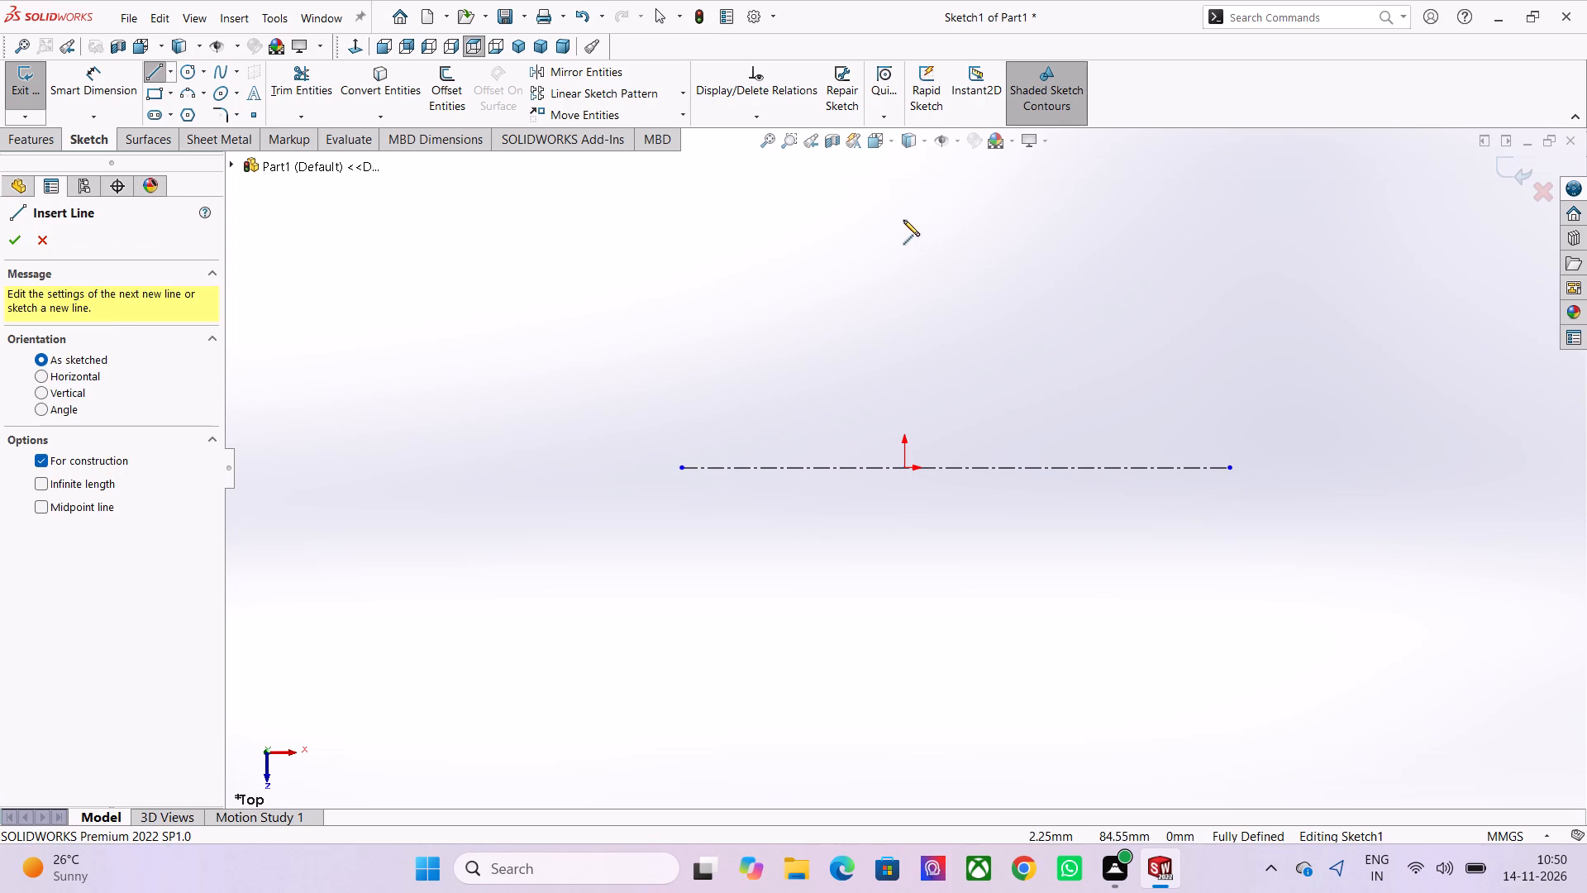
{"action": "left_click", "coordinate": [899, 220]}
{"action": "left_click", "coordinate": [903, 736]}
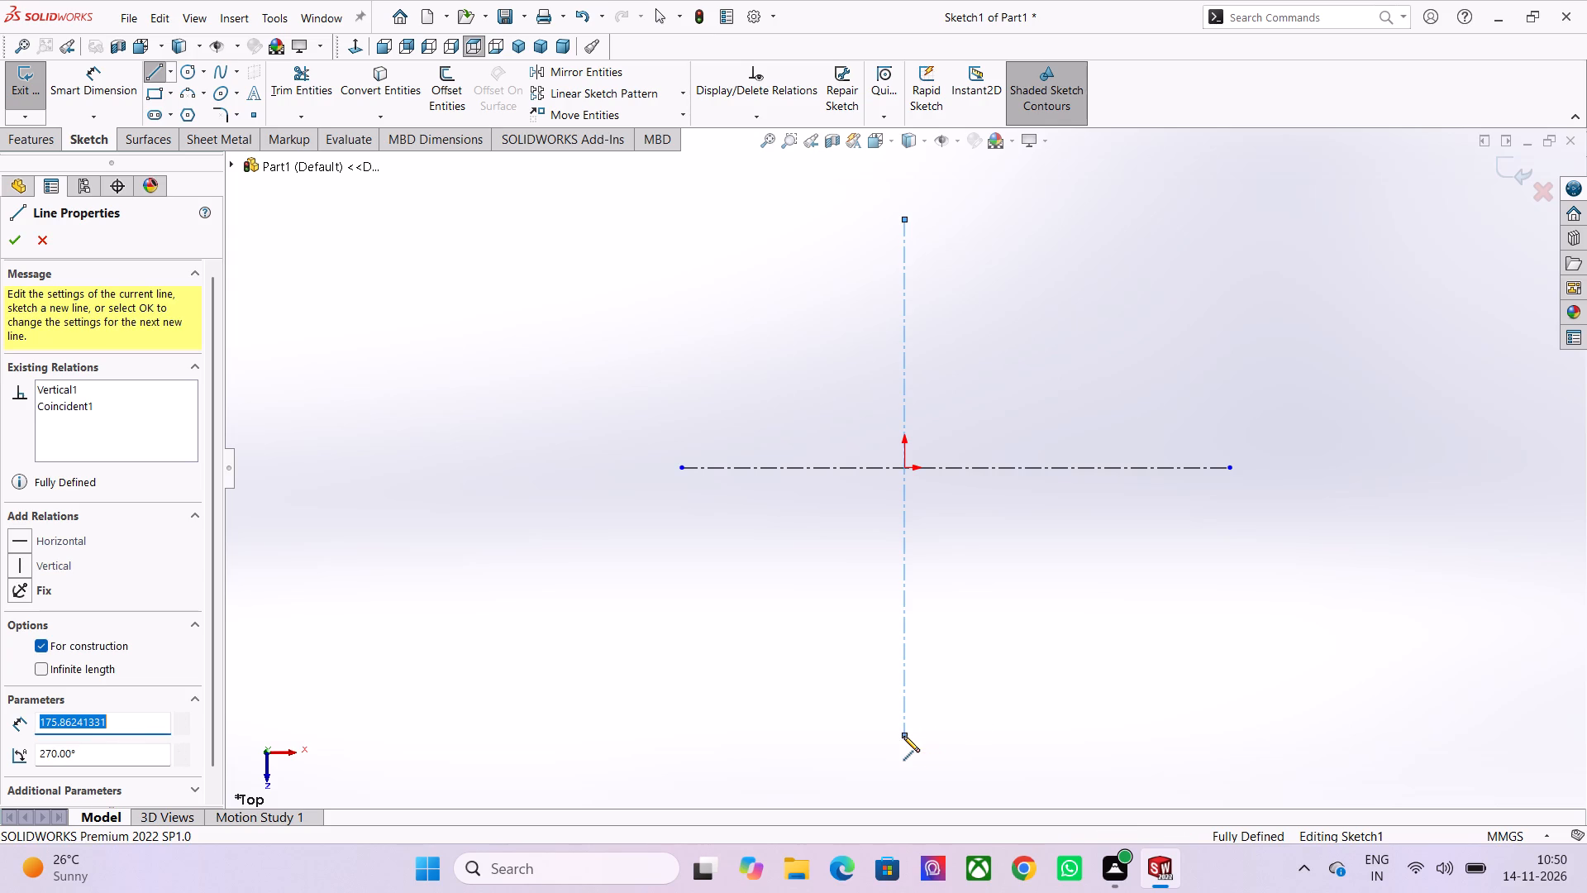
{"action": "key", "text": "Escape"}
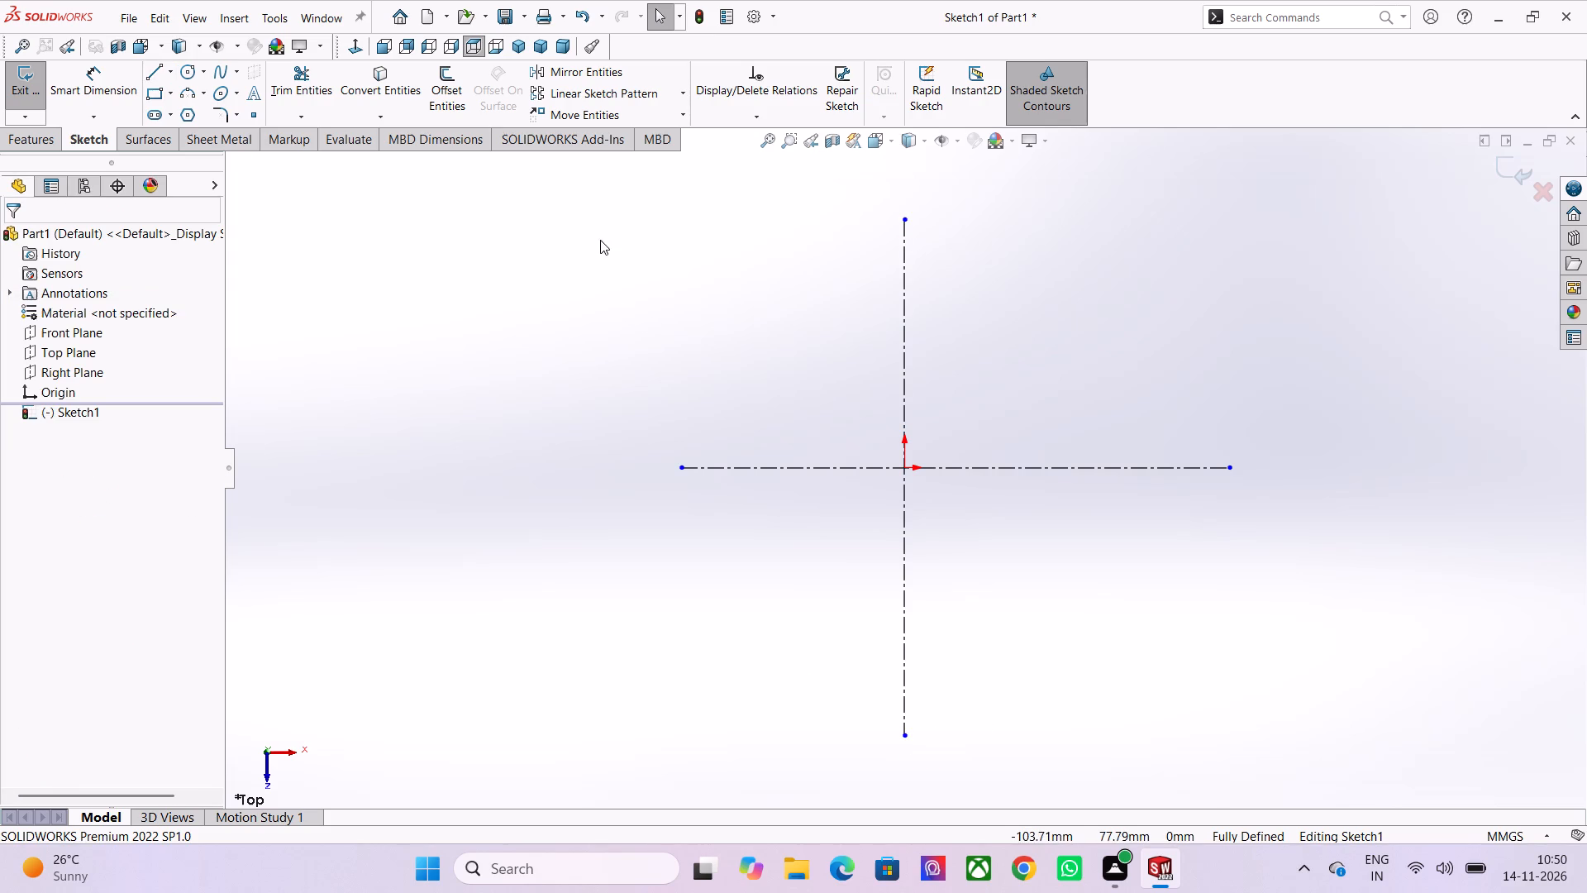
Start the Circle tool in the Top Plane sketch.
{"action": "left_click", "coordinate": [186, 66]}
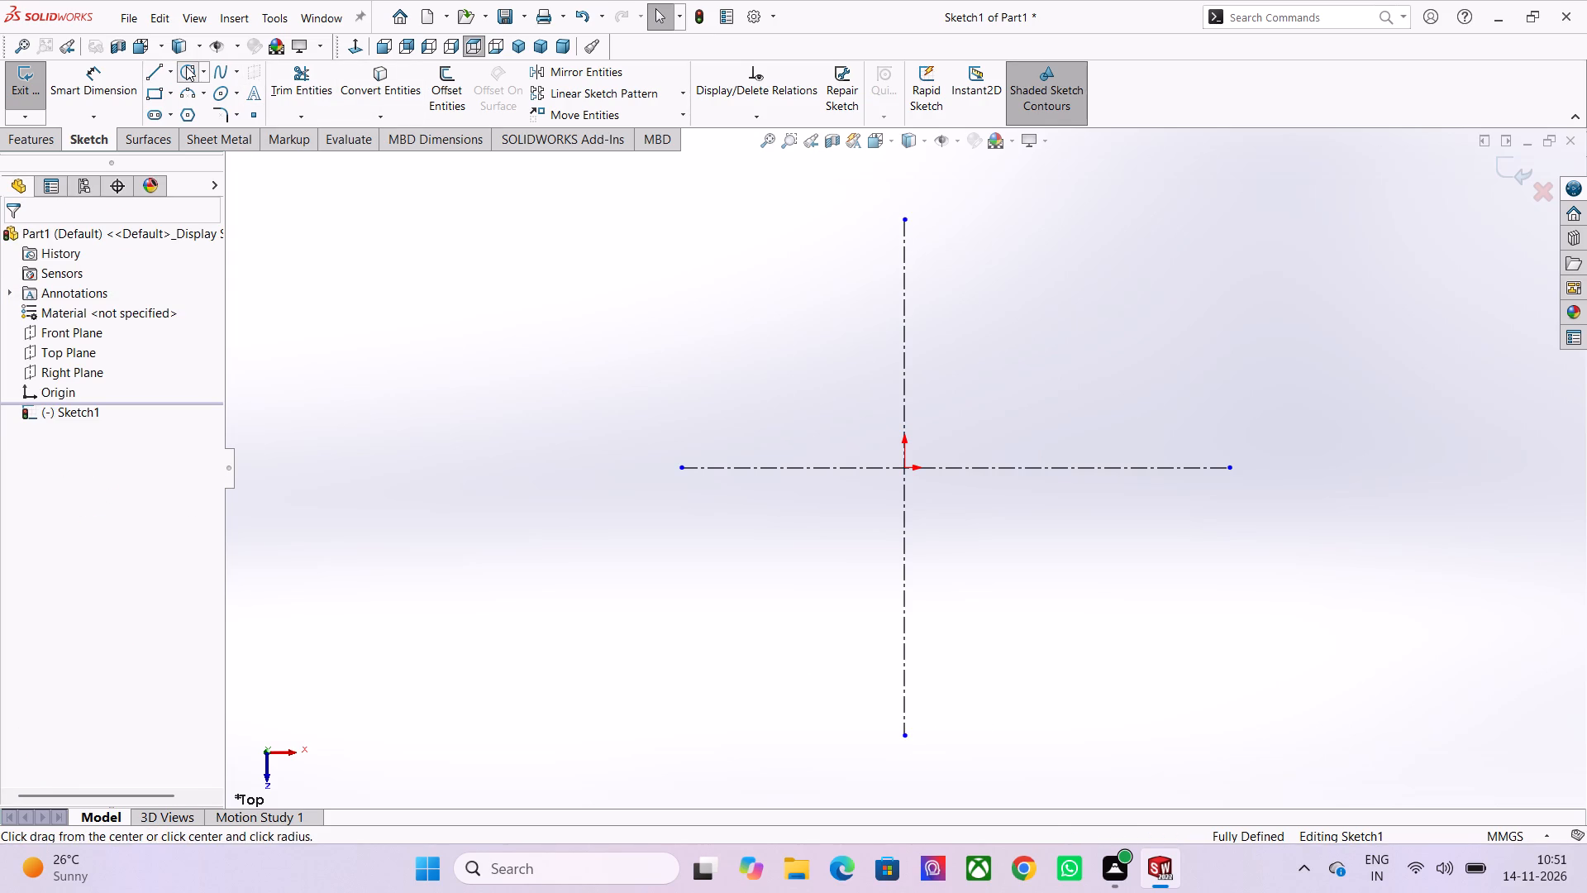
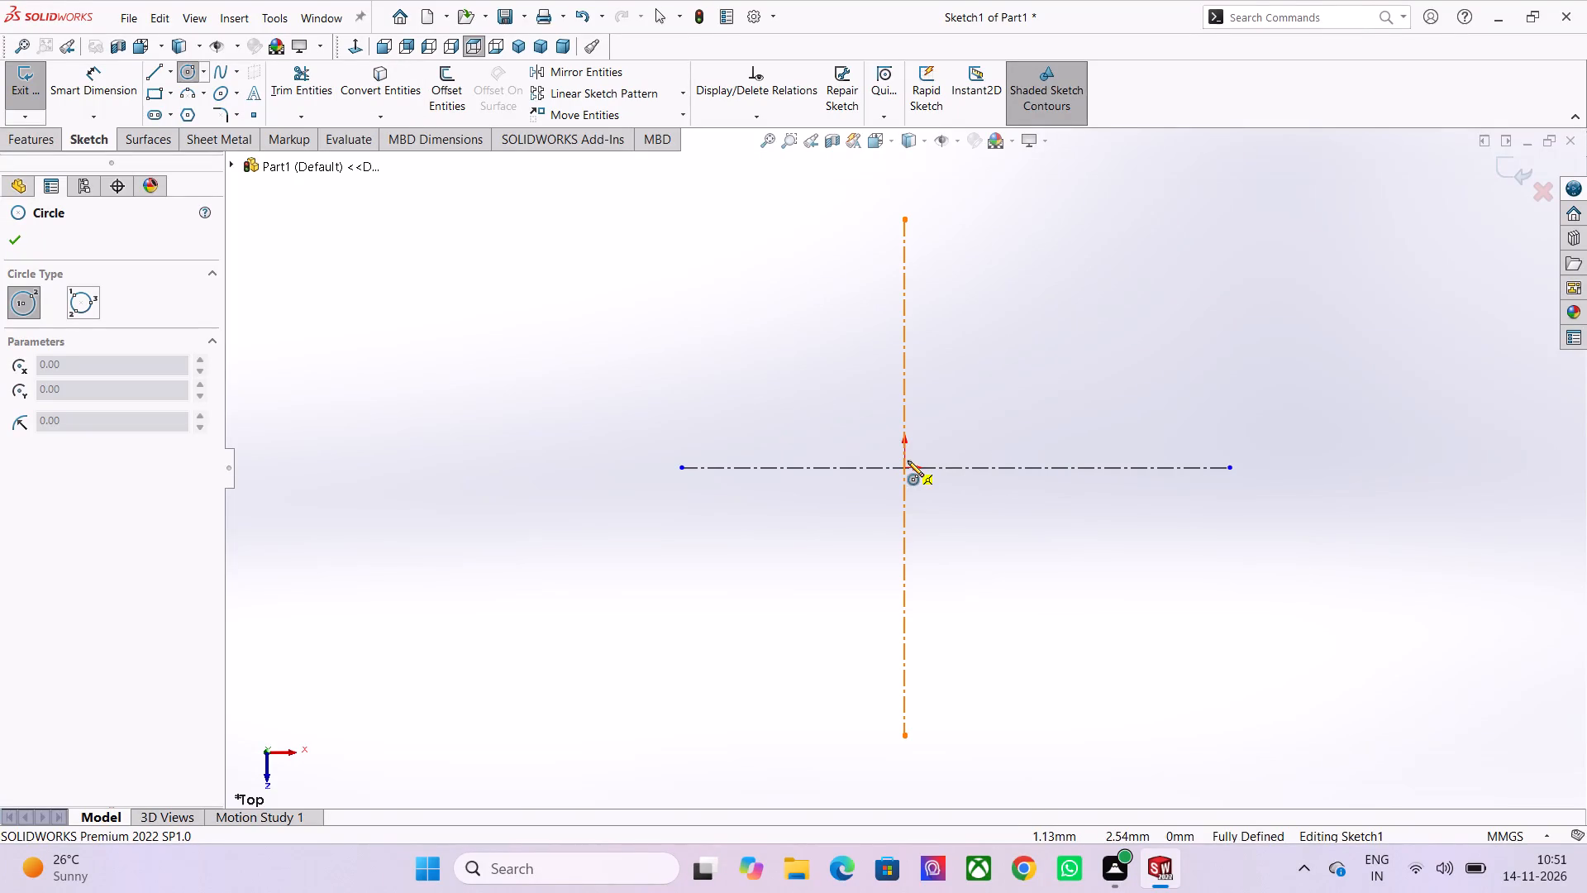
Draw a circle centred on the origin and dimension its diameter to 60 mm.
{"action": "left_click", "coordinate": [905, 466]}
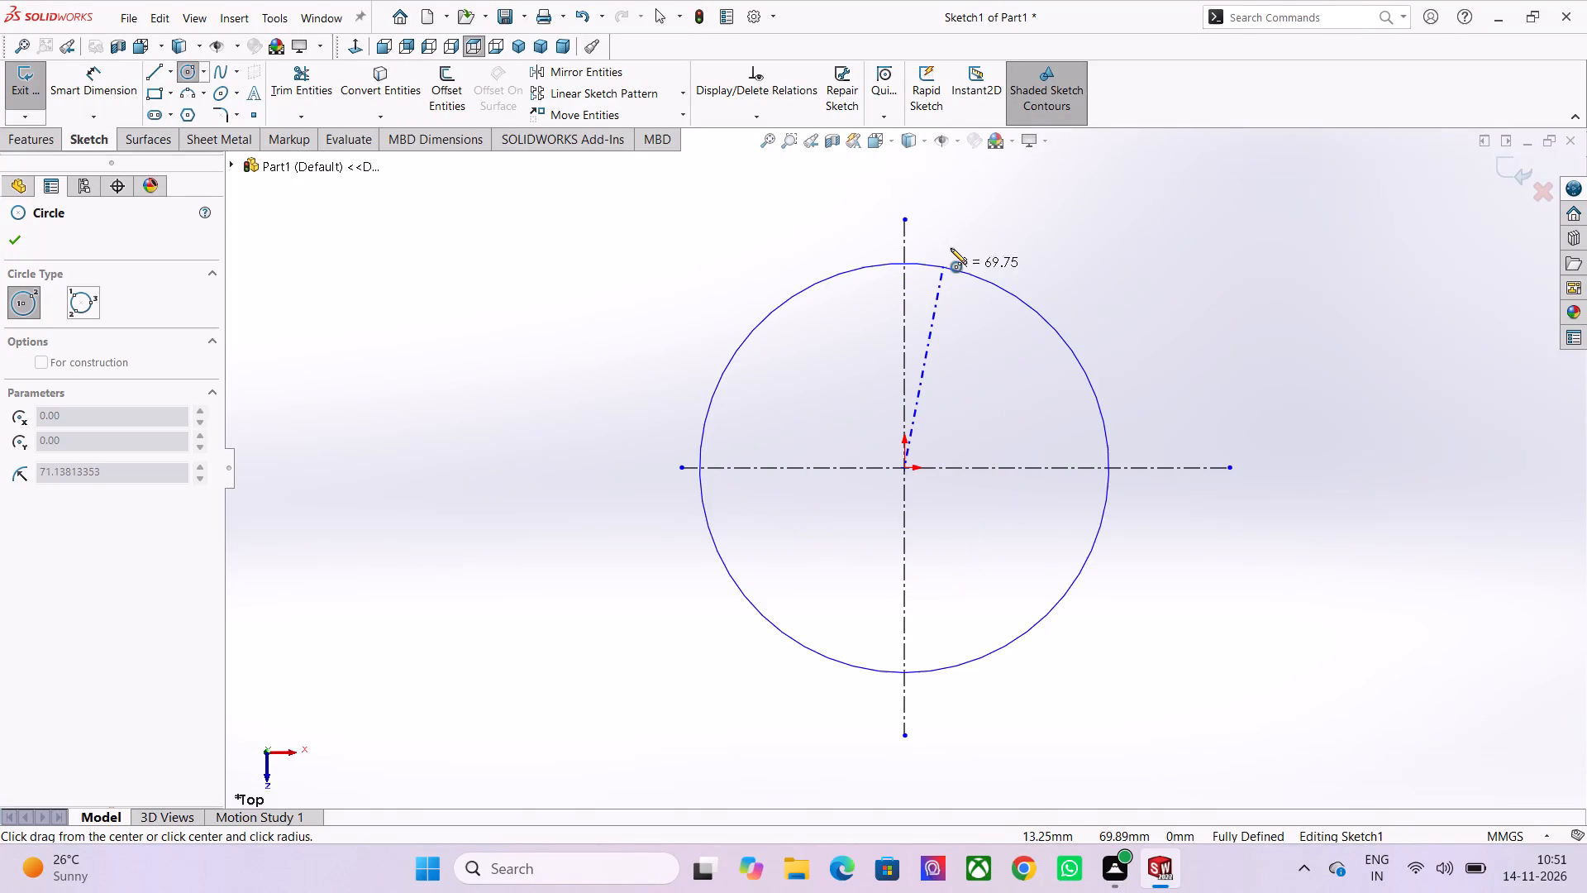
{"action": "left_click", "coordinate": [951, 248]}
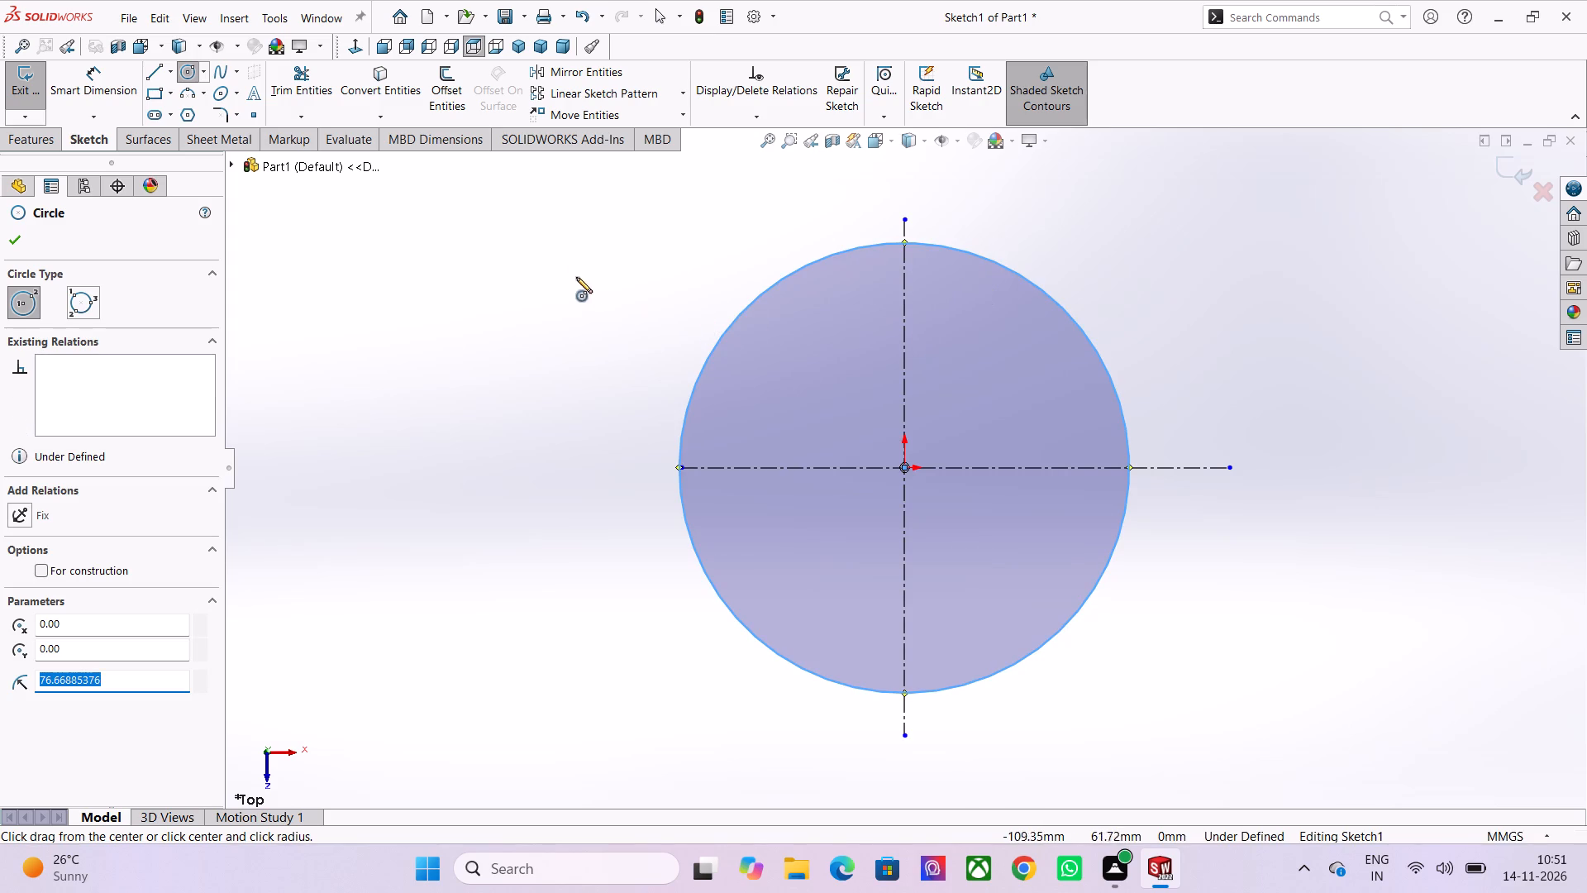
{"action": "left_click", "coordinate": [106, 84]}
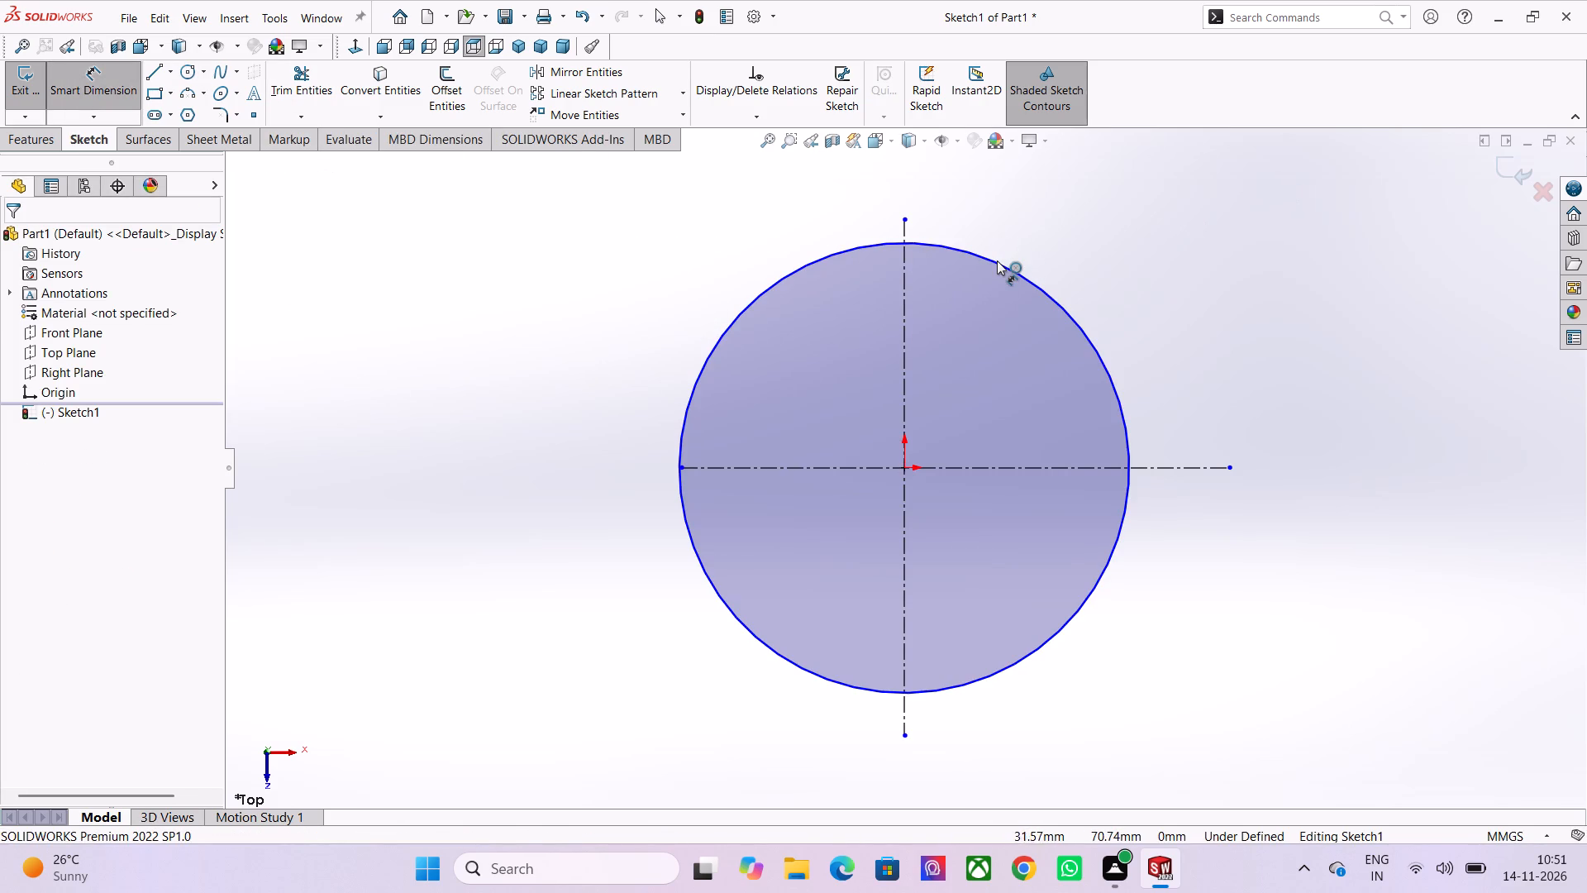
{"action": "left_click", "coordinate": [997, 260]}
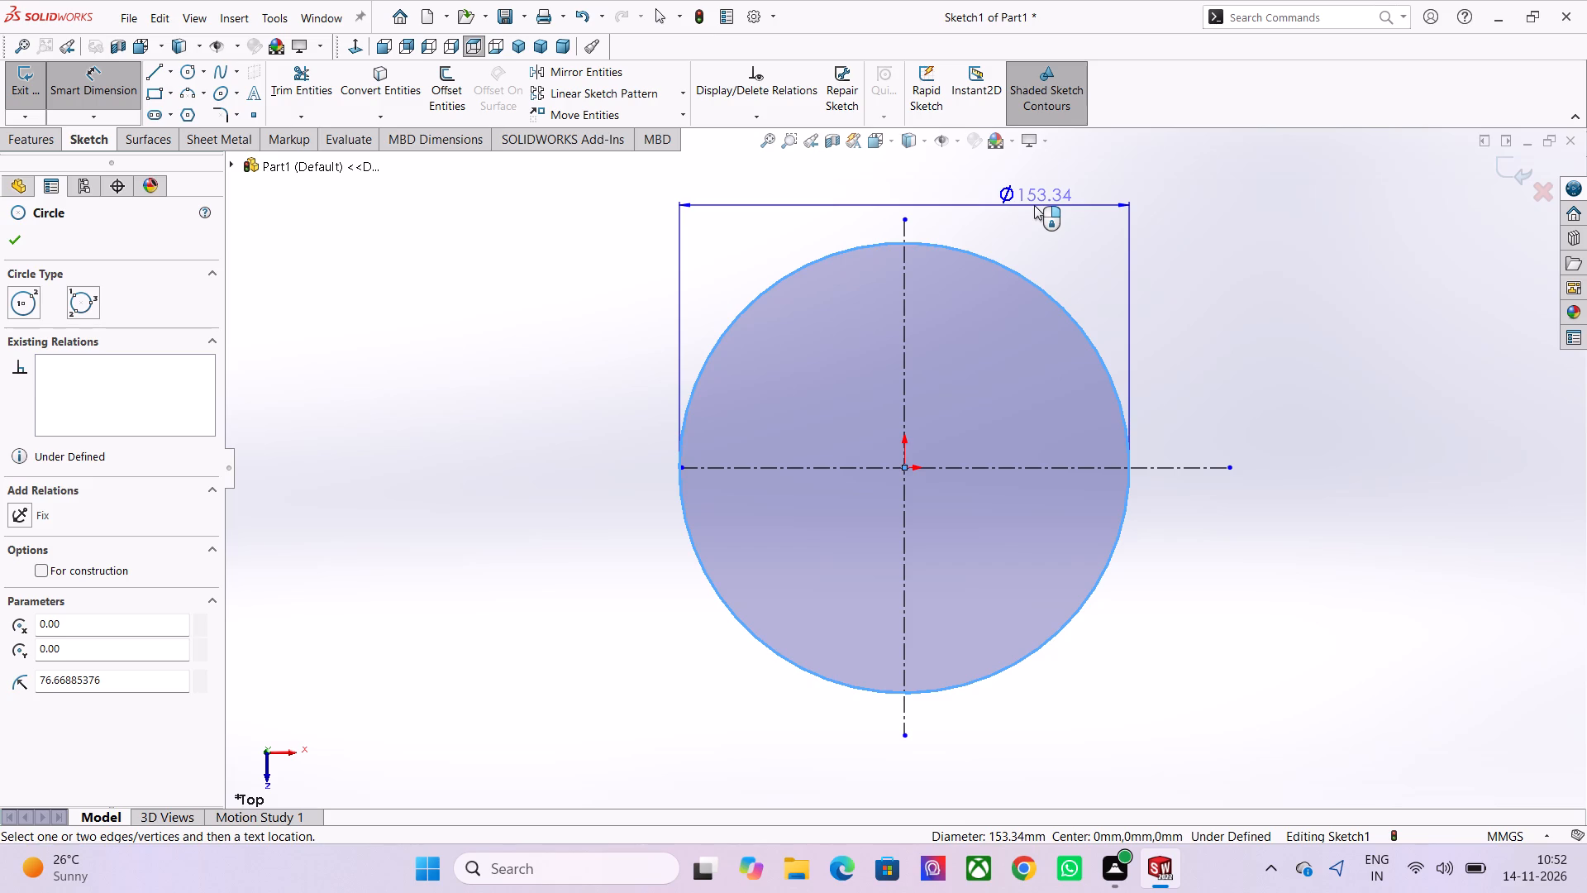
{"action": "left_click", "coordinate": [1034, 205]}
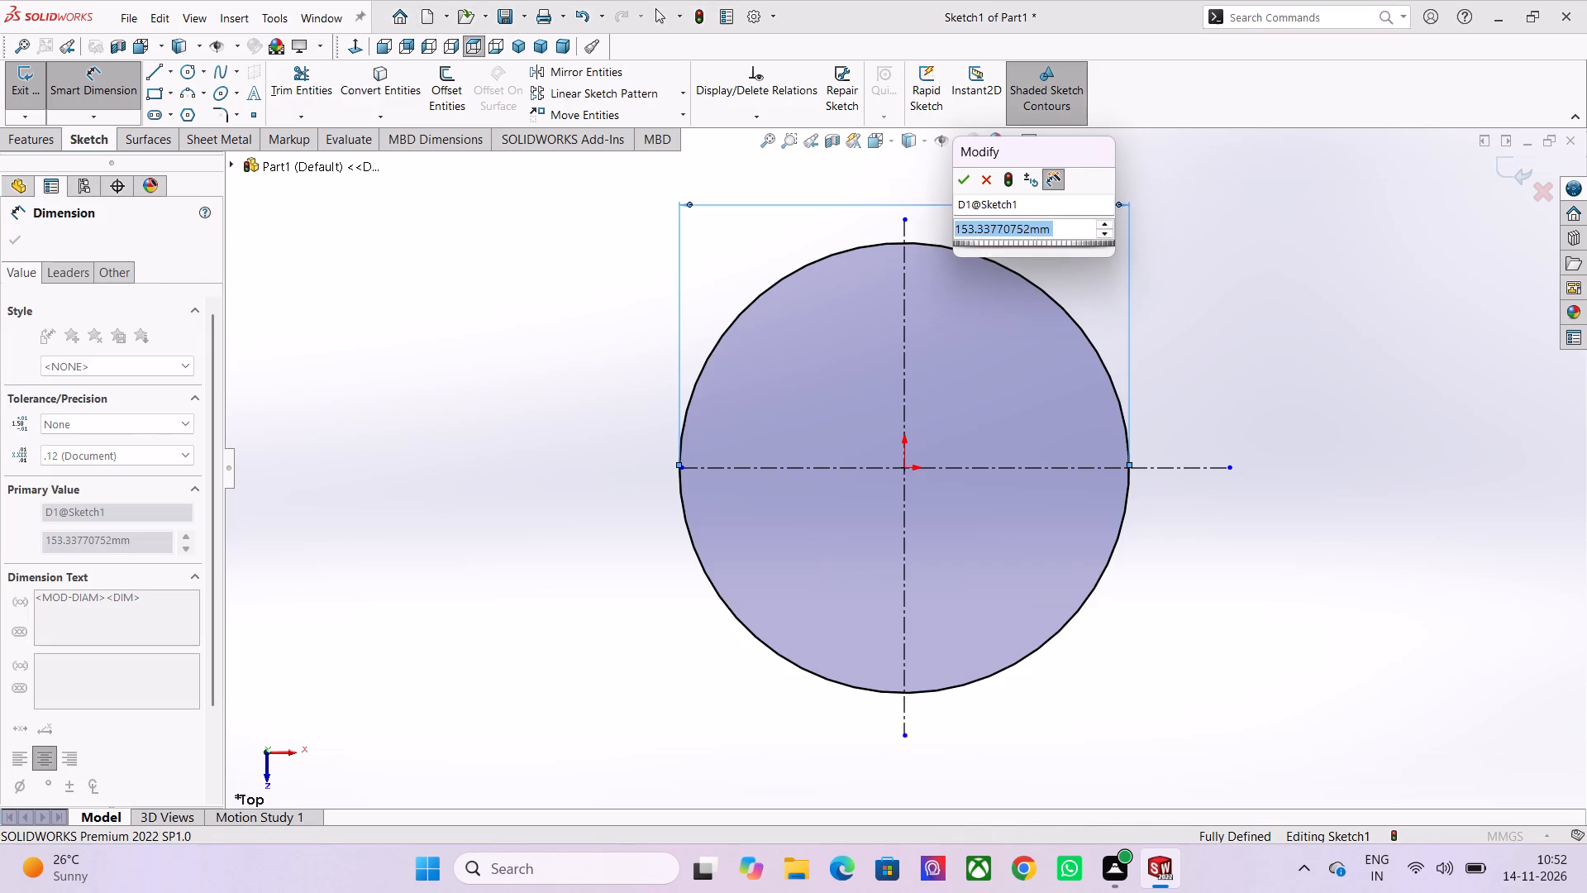
{"action": "type", "text": "60"}
{"action": "key", "text": "Return"}
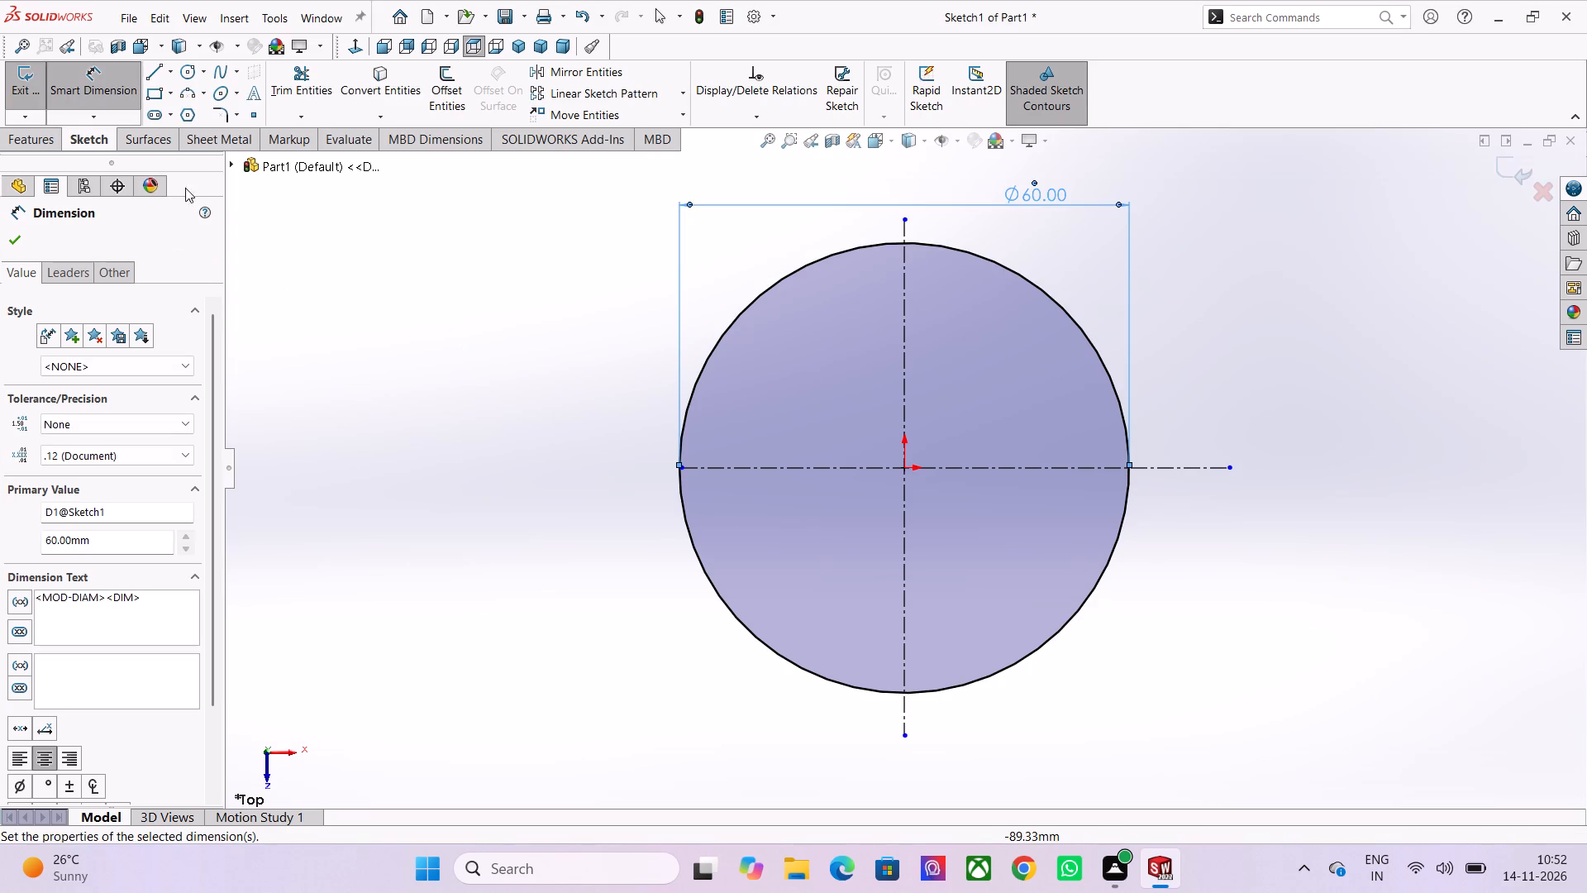
Draw a second circle centred on the origin inside the 60 mm circle and dimension its diameter to 53 mm.
{"action": "left_click", "coordinate": [182, 69]}
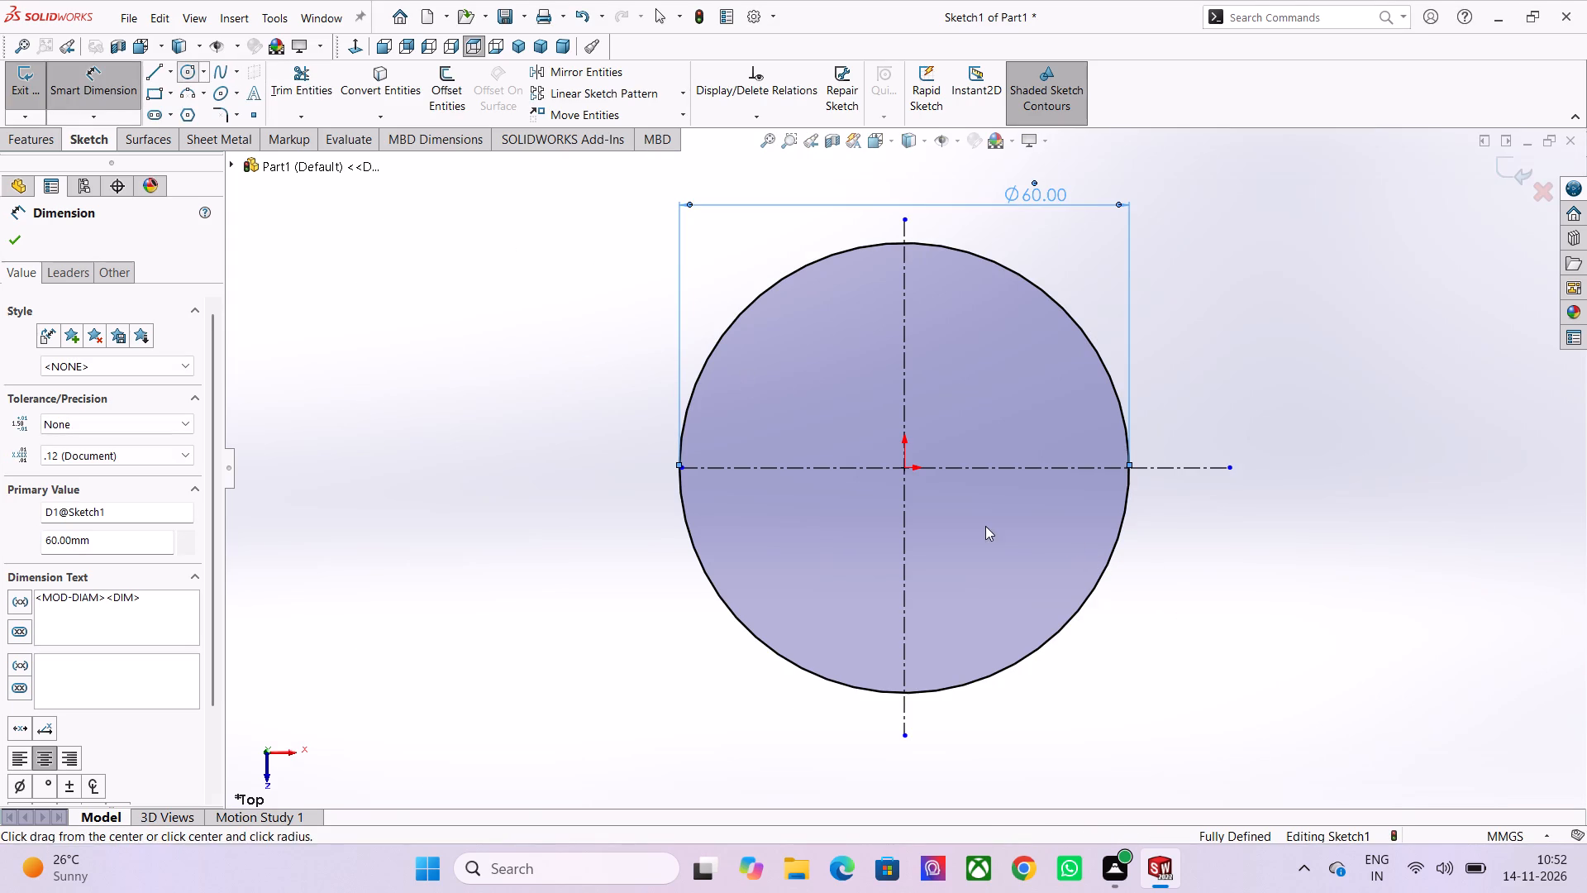
{"action": "left_click", "coordinate": [903, 470]}
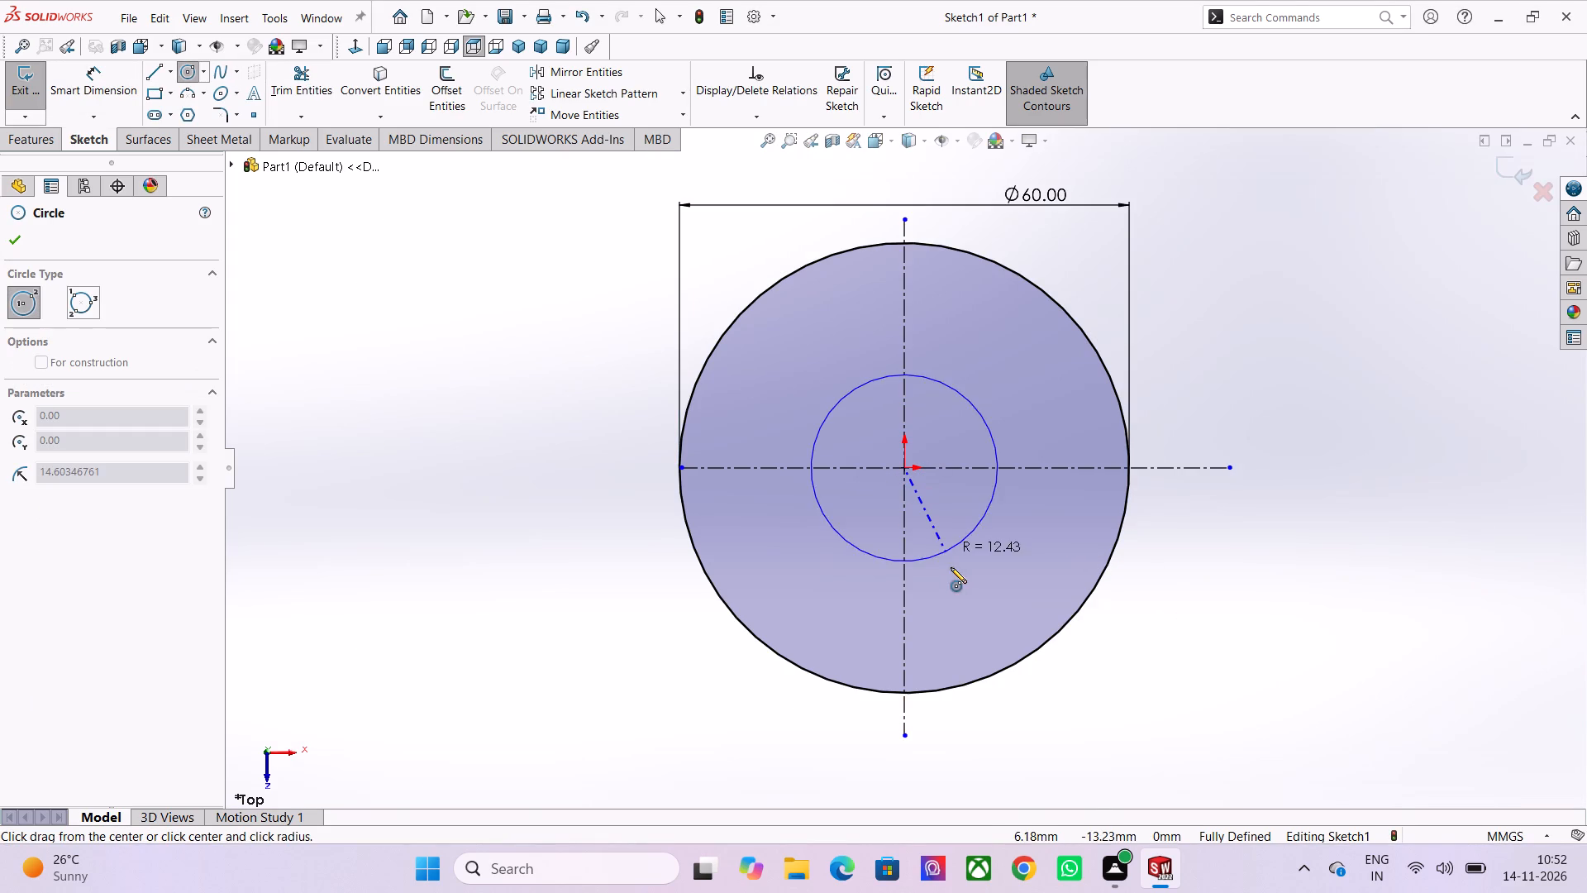
{"action": "left_click", "coordinate": [946, 614]}
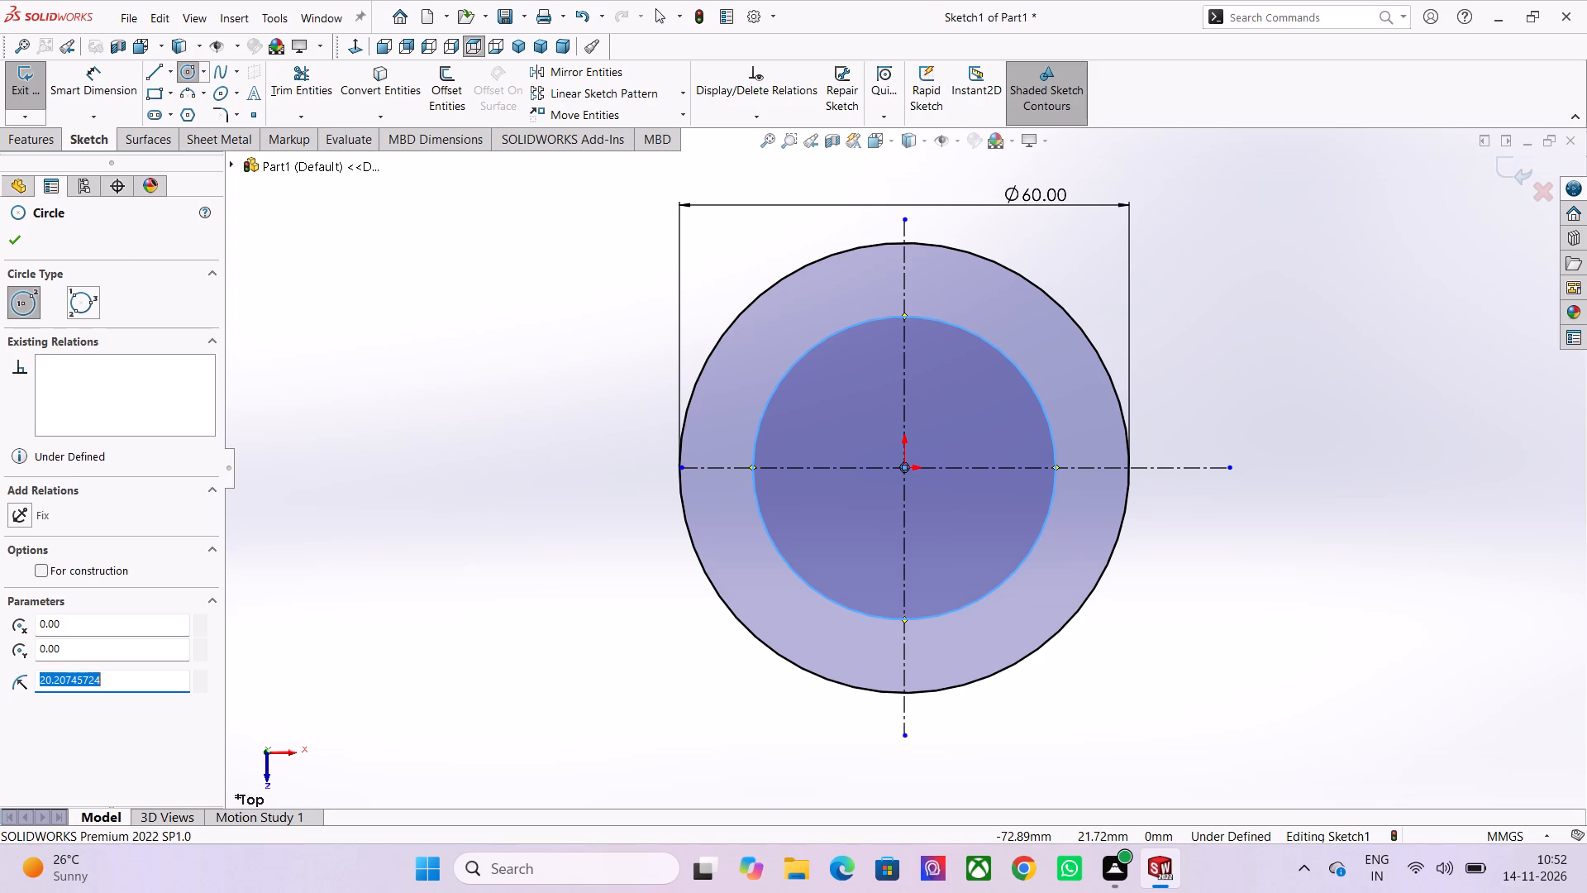
{"action": "left_click", "coordinate": [101, 79]}
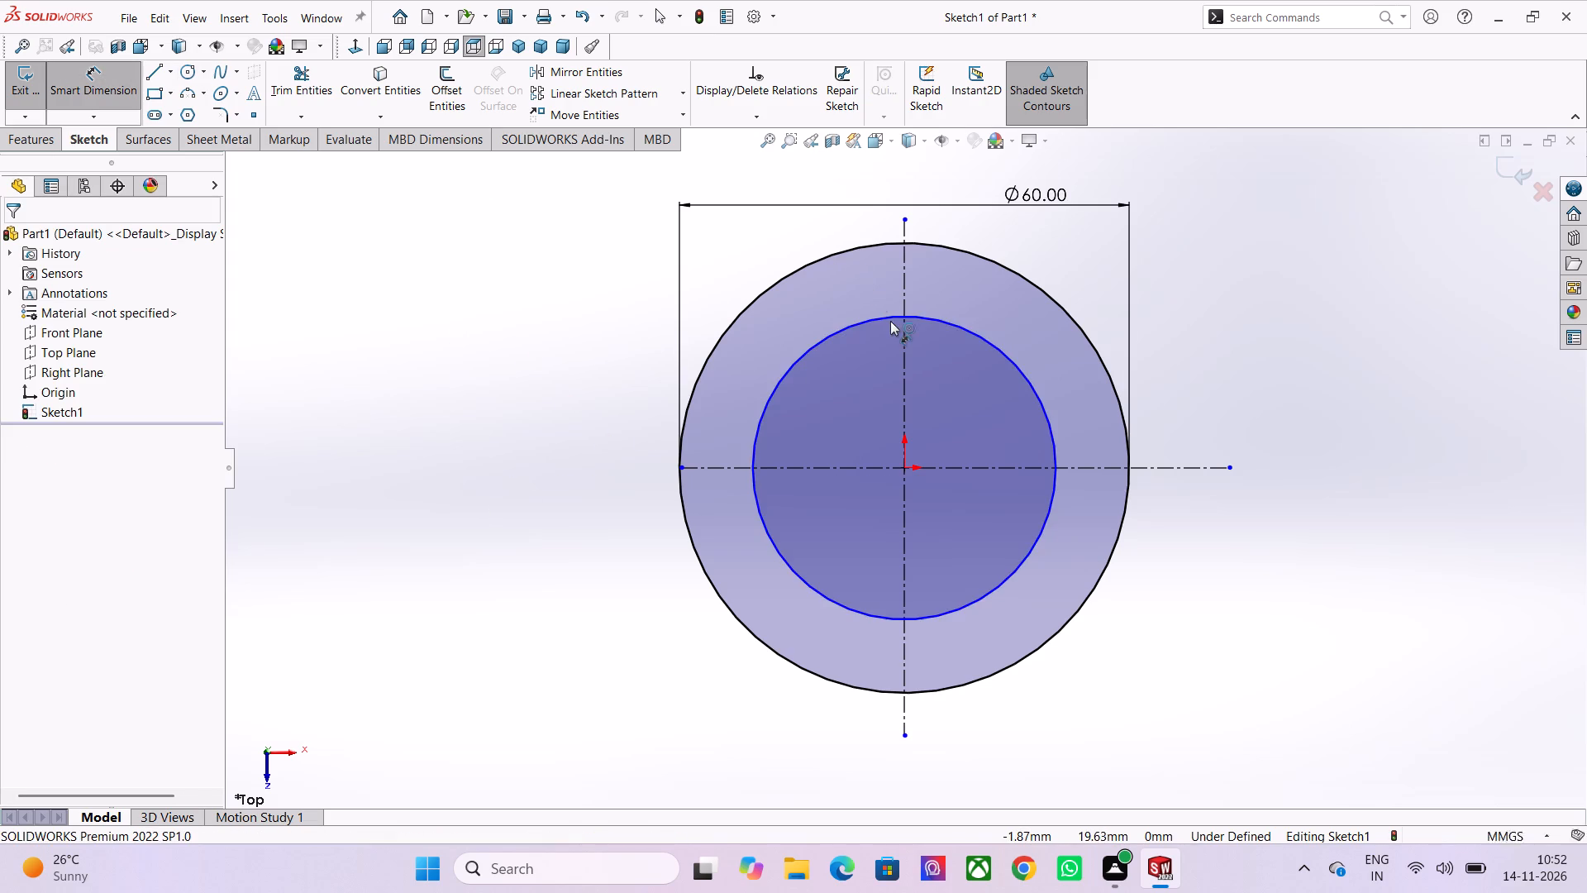
{"action": "left_click", "coordinate": [1003, 356]}
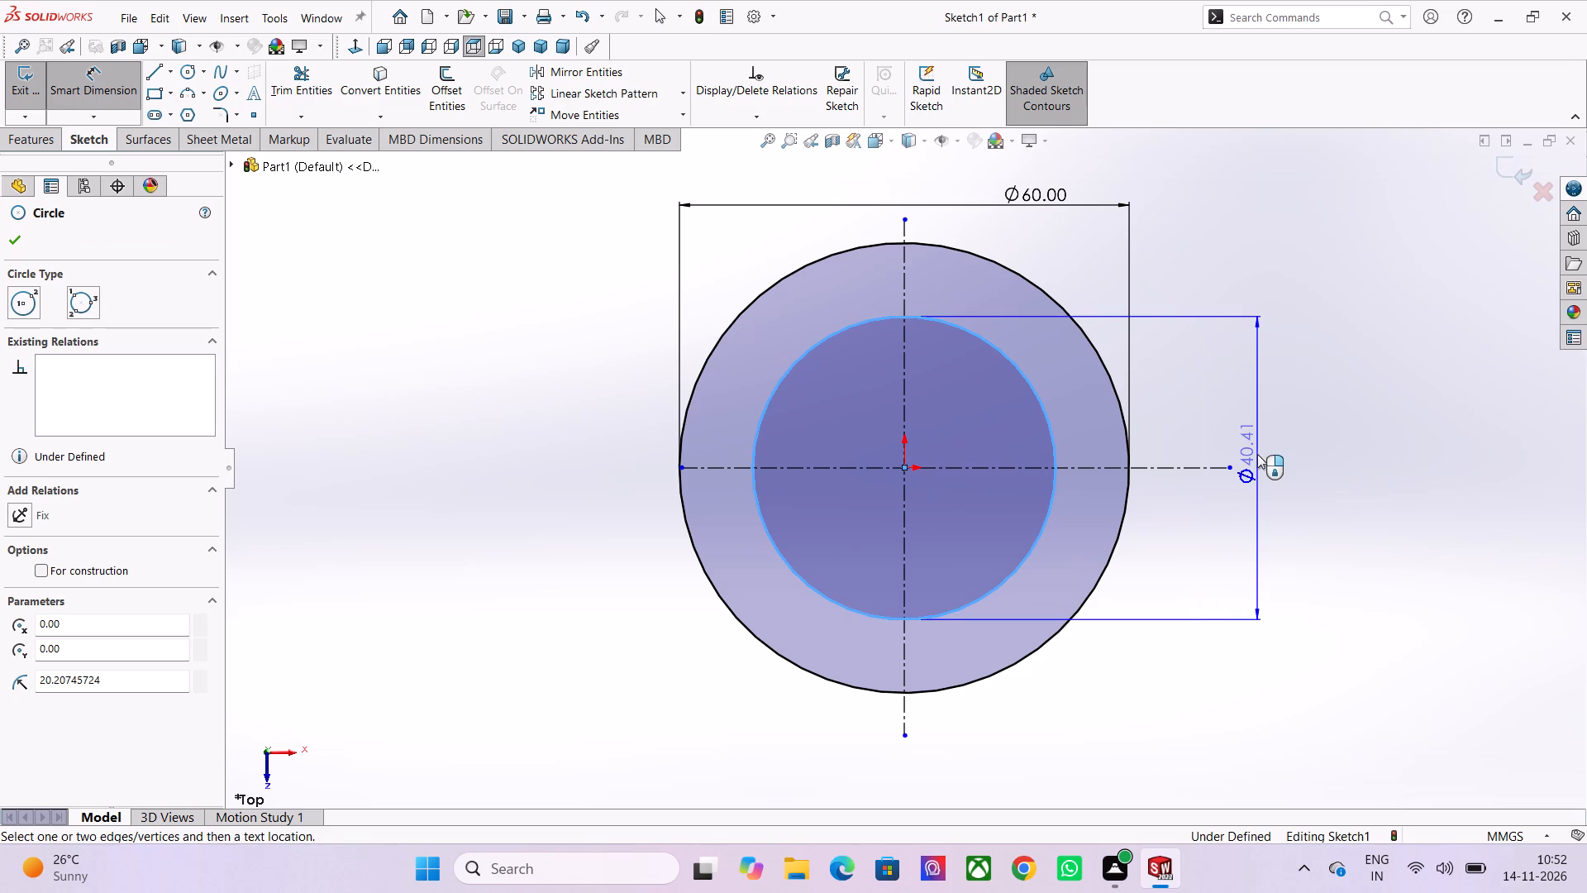
{"action": "left_click", "coordinate": [1348, 447]}
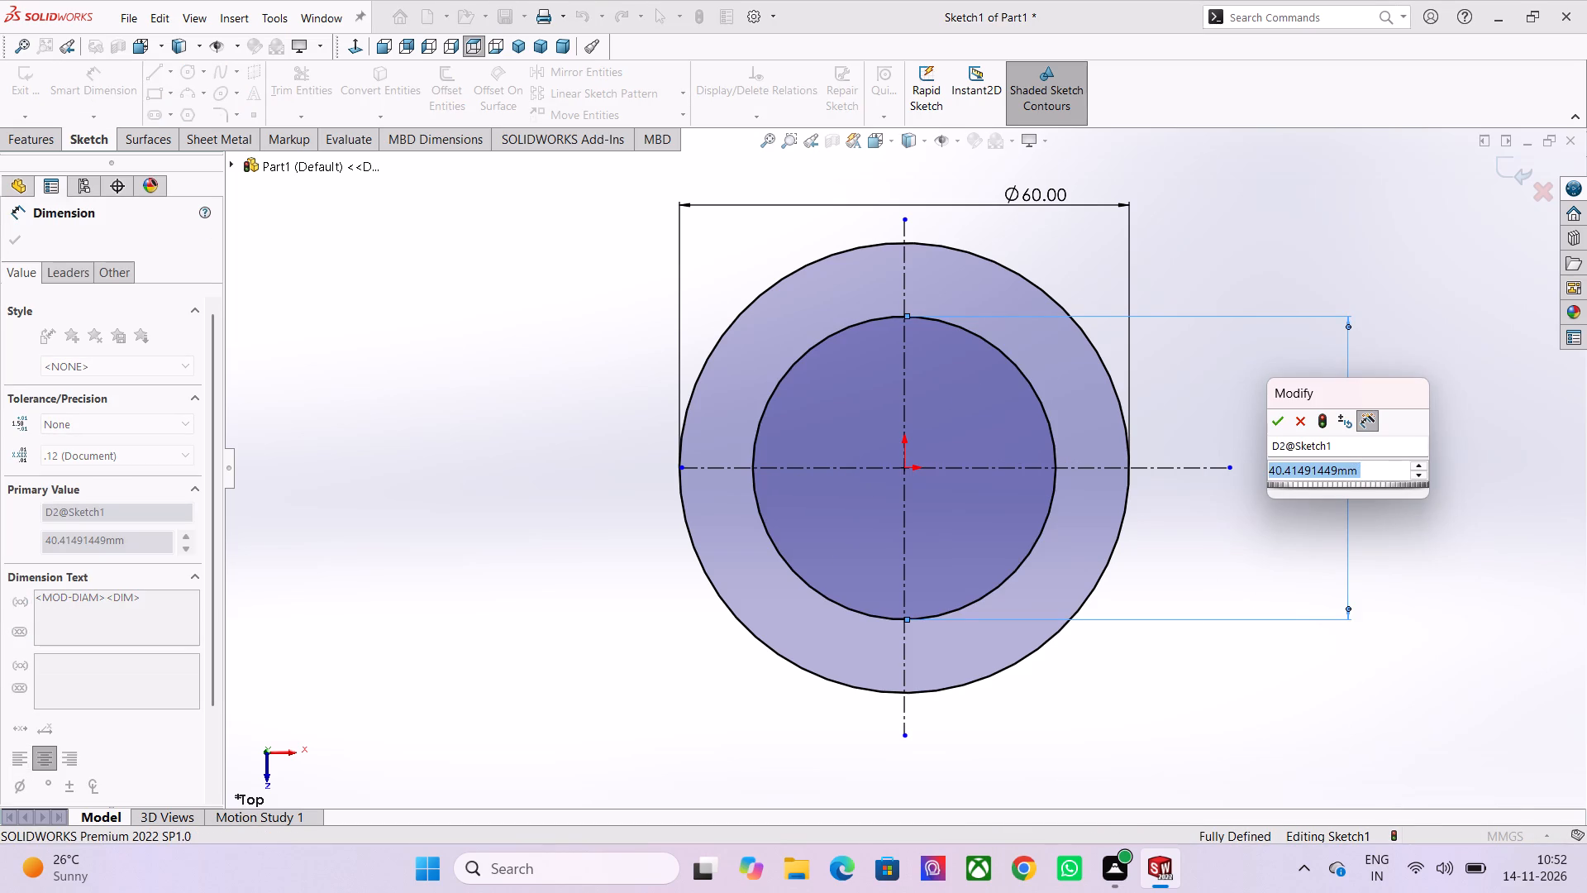
{"action": "type", "text": "53"}
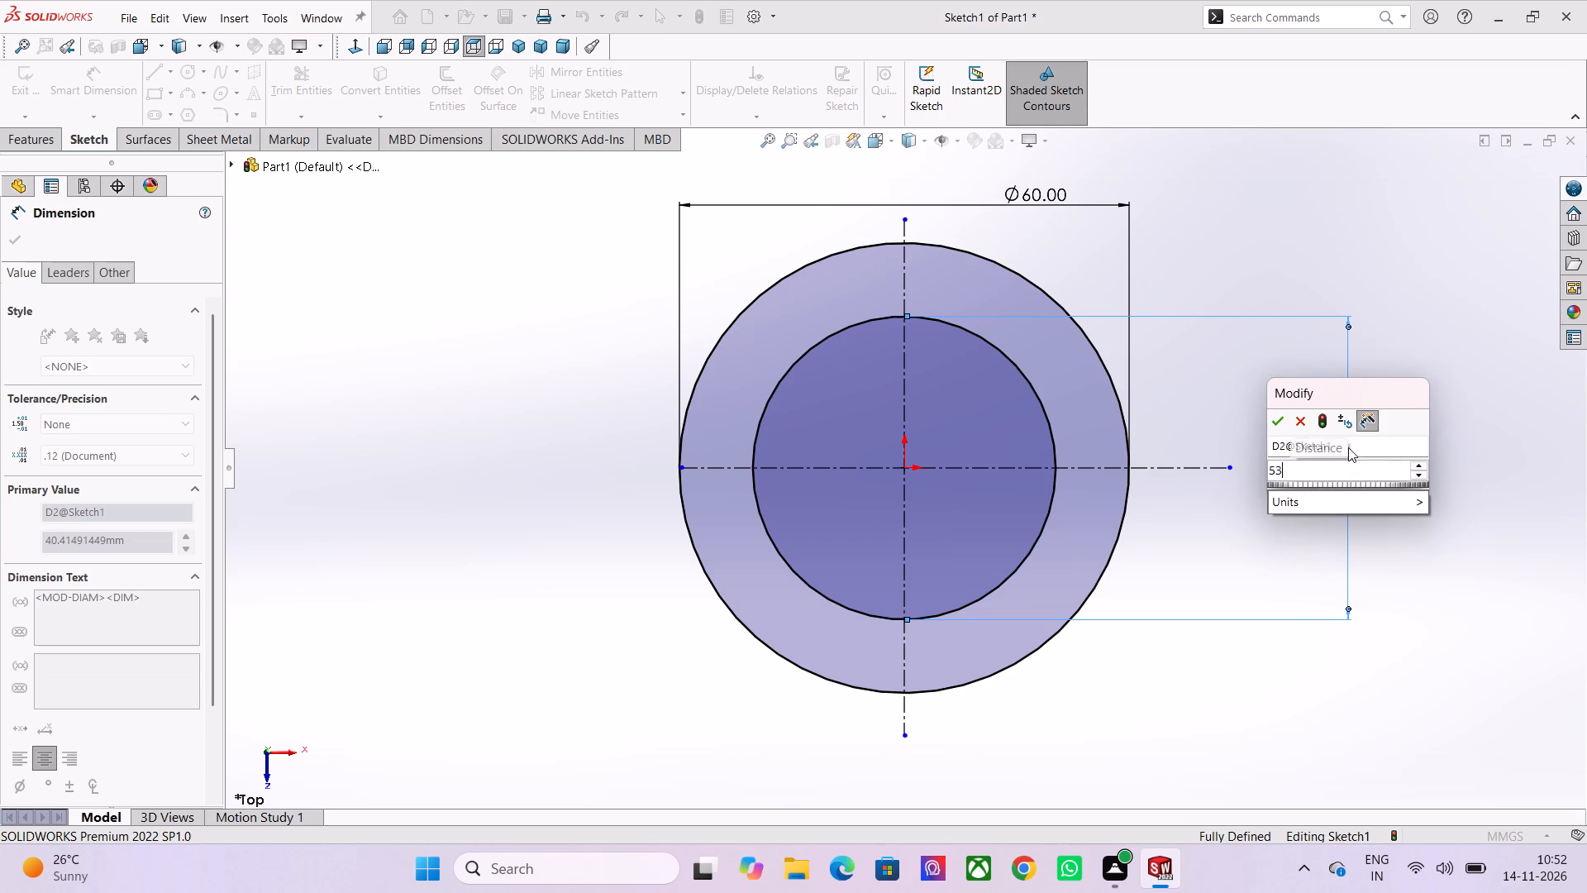
{"action": "key", "text": "Return"}
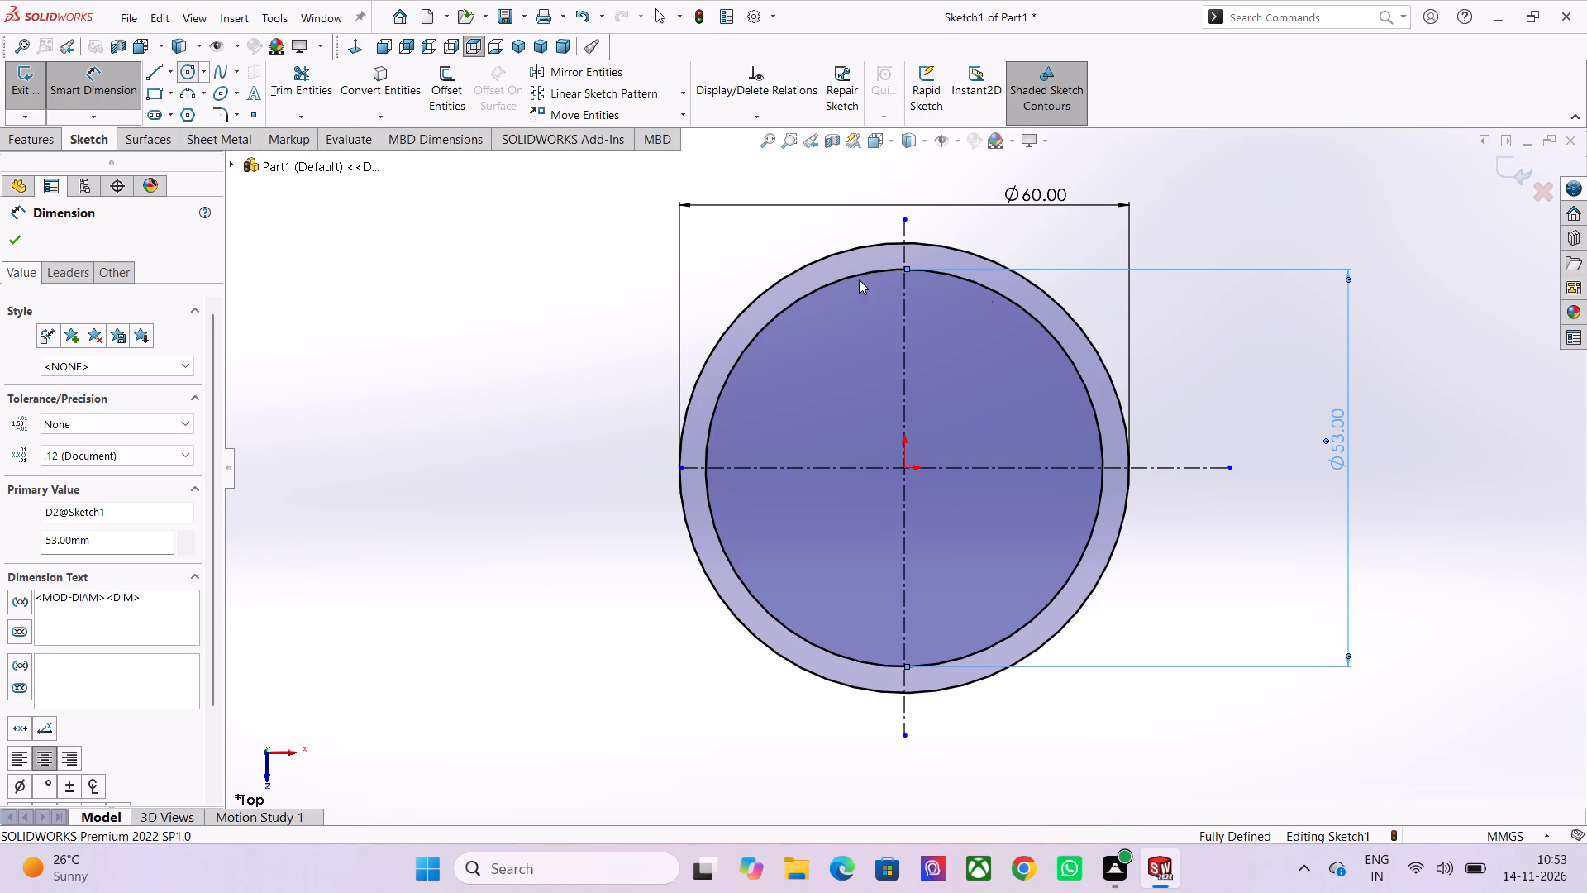
Draw a third concentric circle at the origin inside the 53 mm circle and dimension its diameter to 45 mm.
{"action": "left_click", "coordinate": [907, 465]}
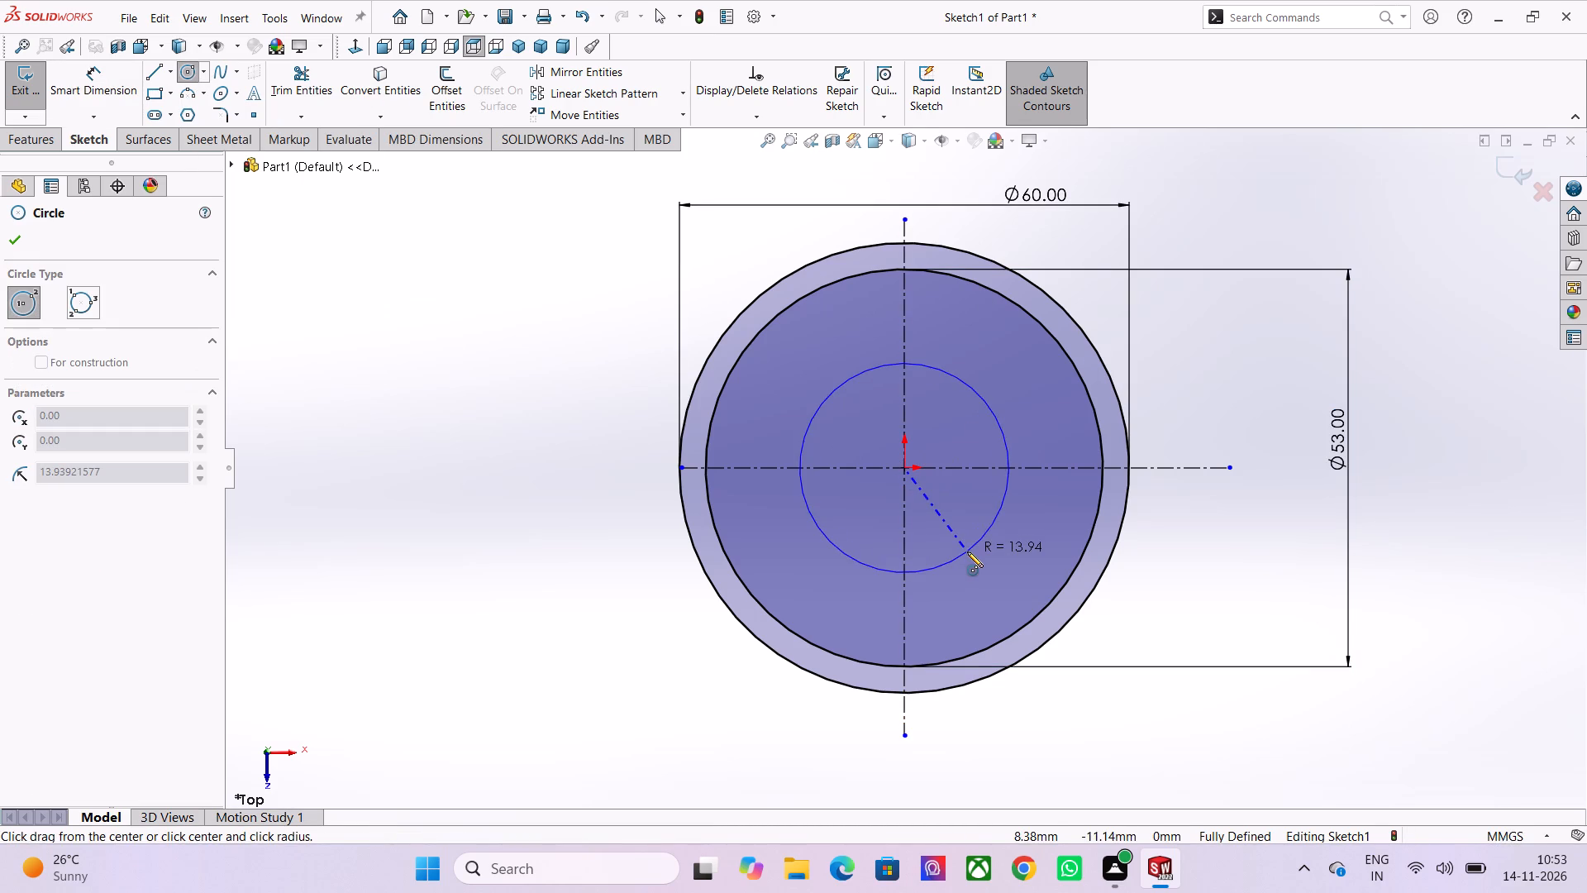
{"action": "left_click", "coordinate": [969, 586]}
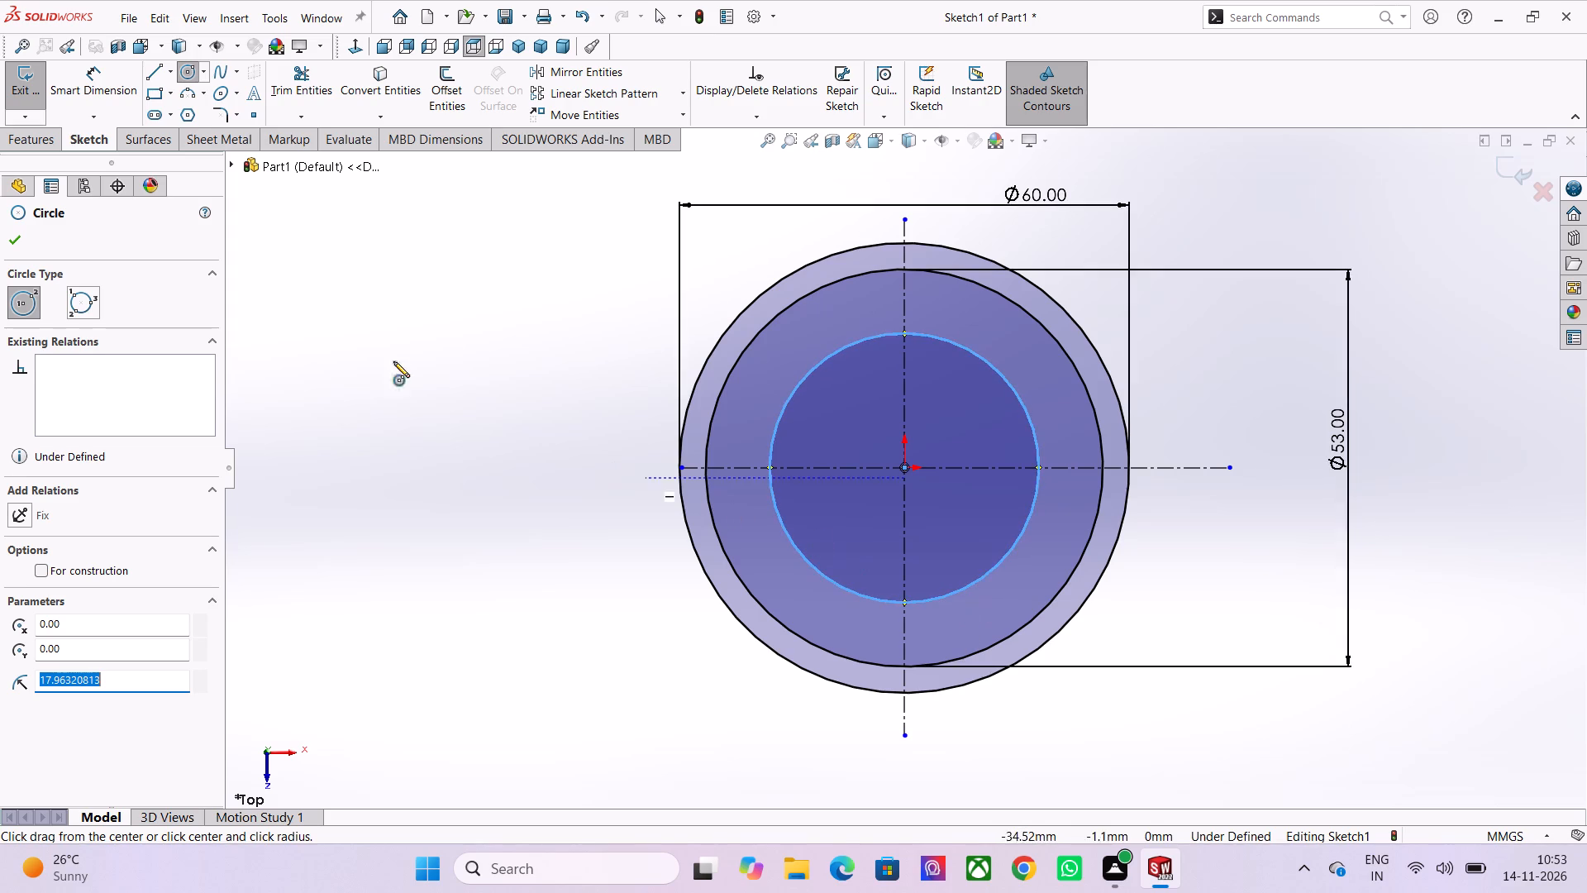
{"action": "left_click", "coordinate": [104, 80]}
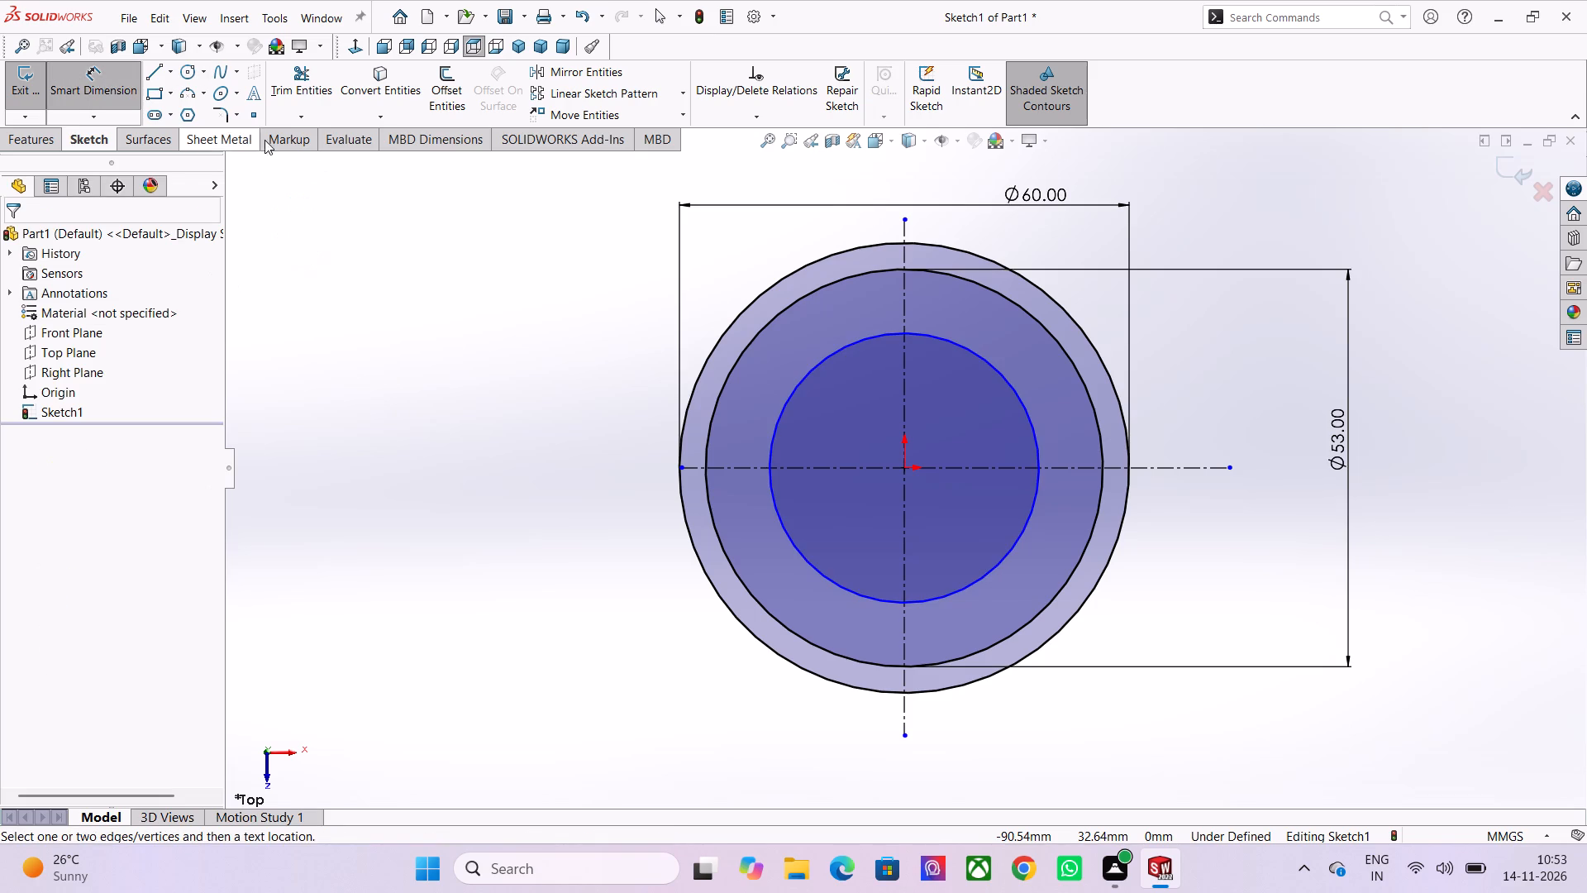
{"action": "left_click", "coordinate": [827, 359]}
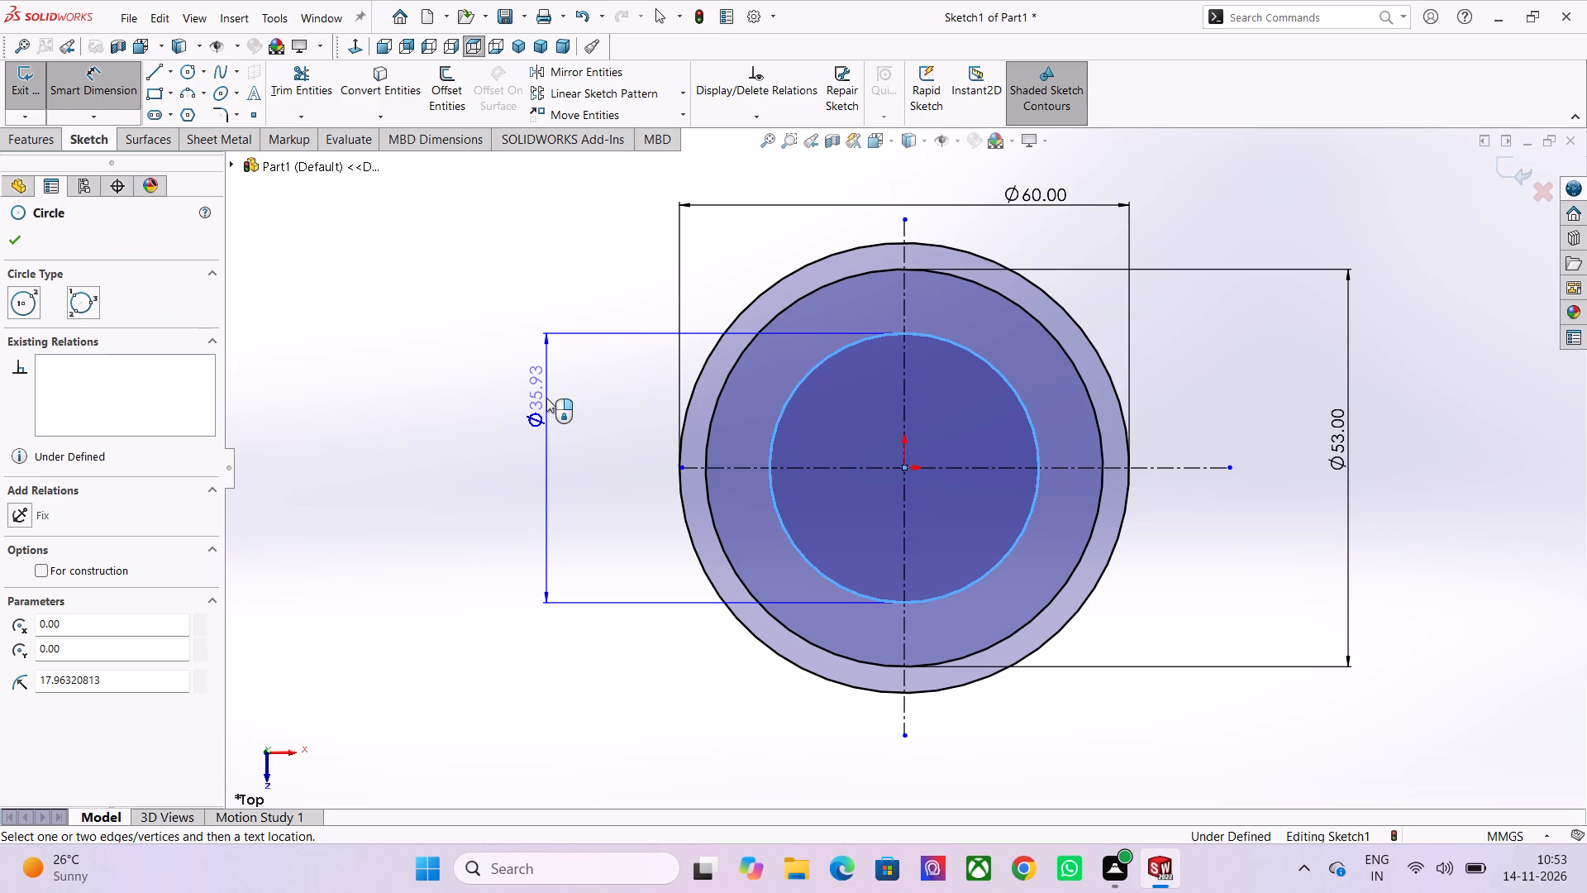
{"action": "left_click", "coordinate": [546, 398]}
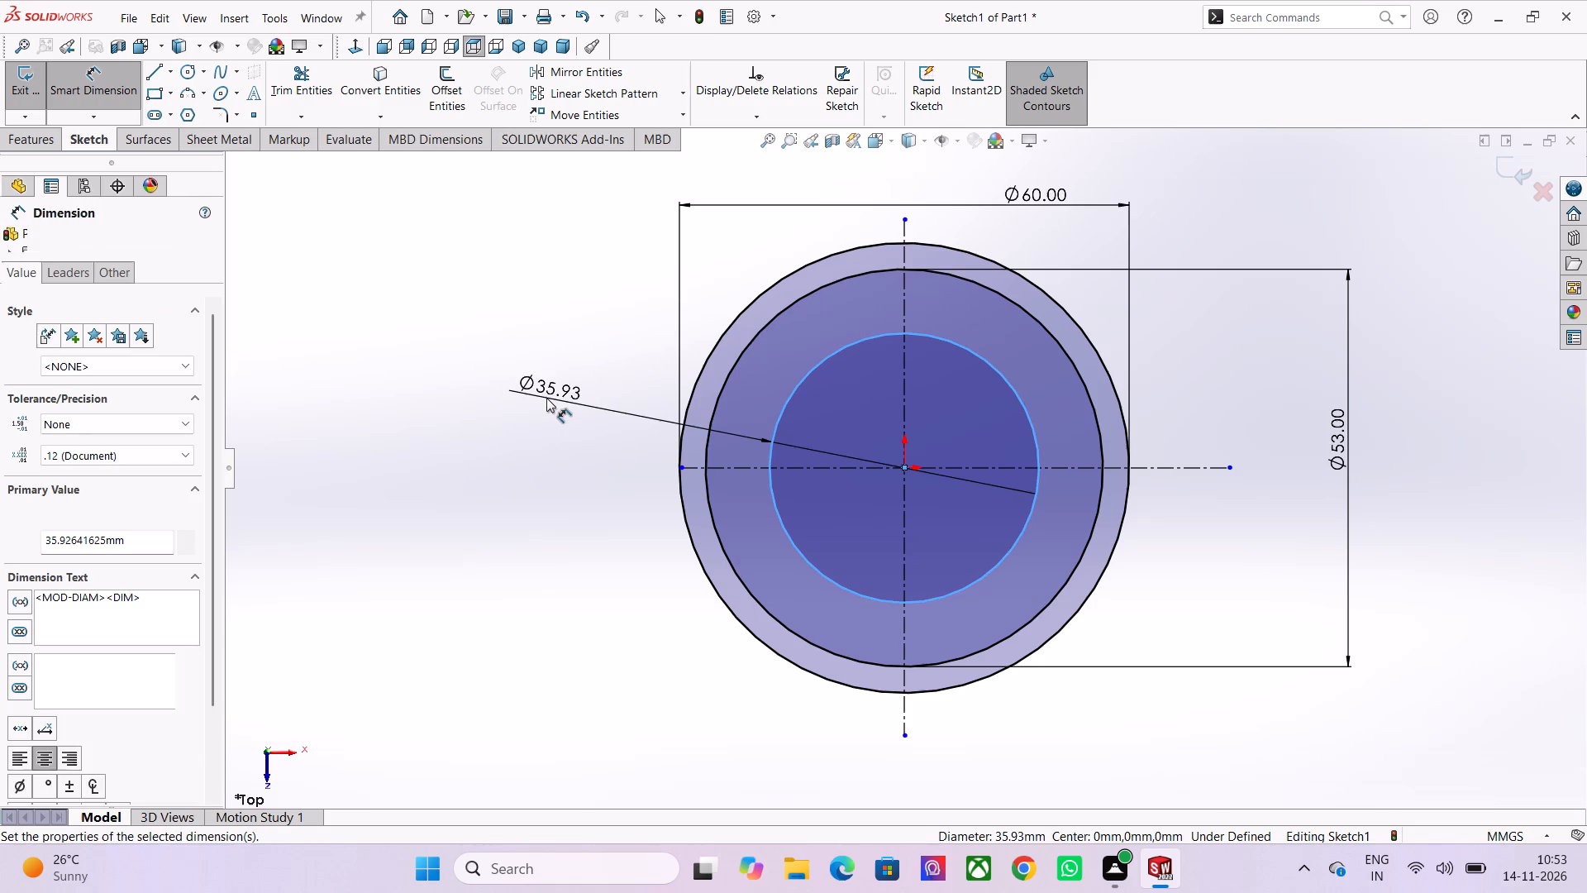
{"action": "type", "text": "45"}
{"action": "key", "text": "Return"}
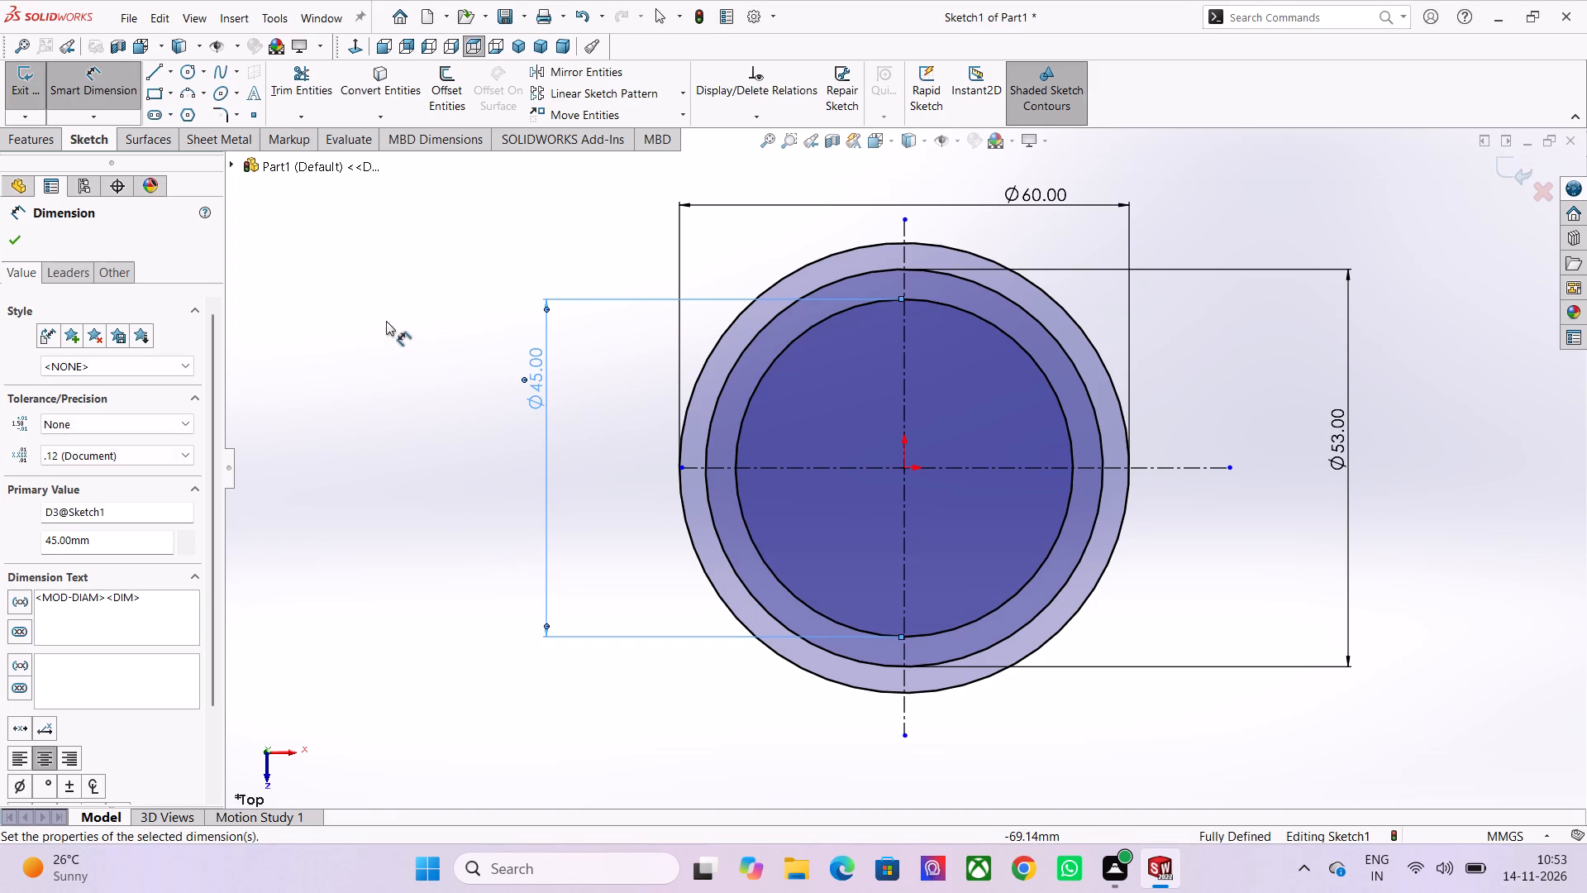
{"action": "left_click", "coordinate": [13, 243]}
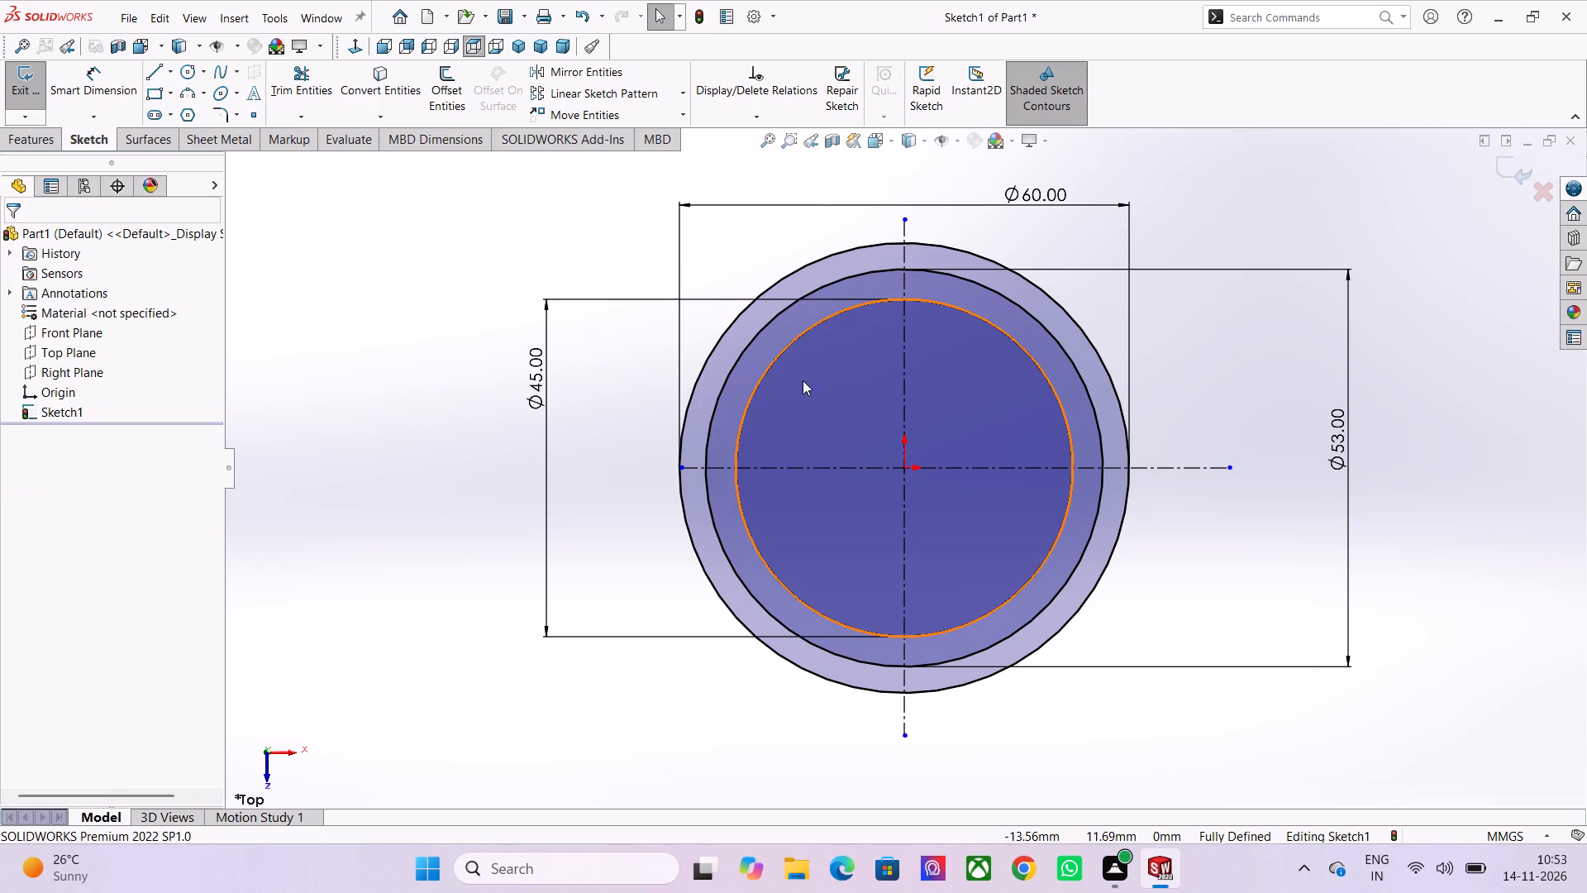
Convert the innermost 45 mm circle to construction geometry.
{"action": "left_click", "coordinate": [781, 349]}
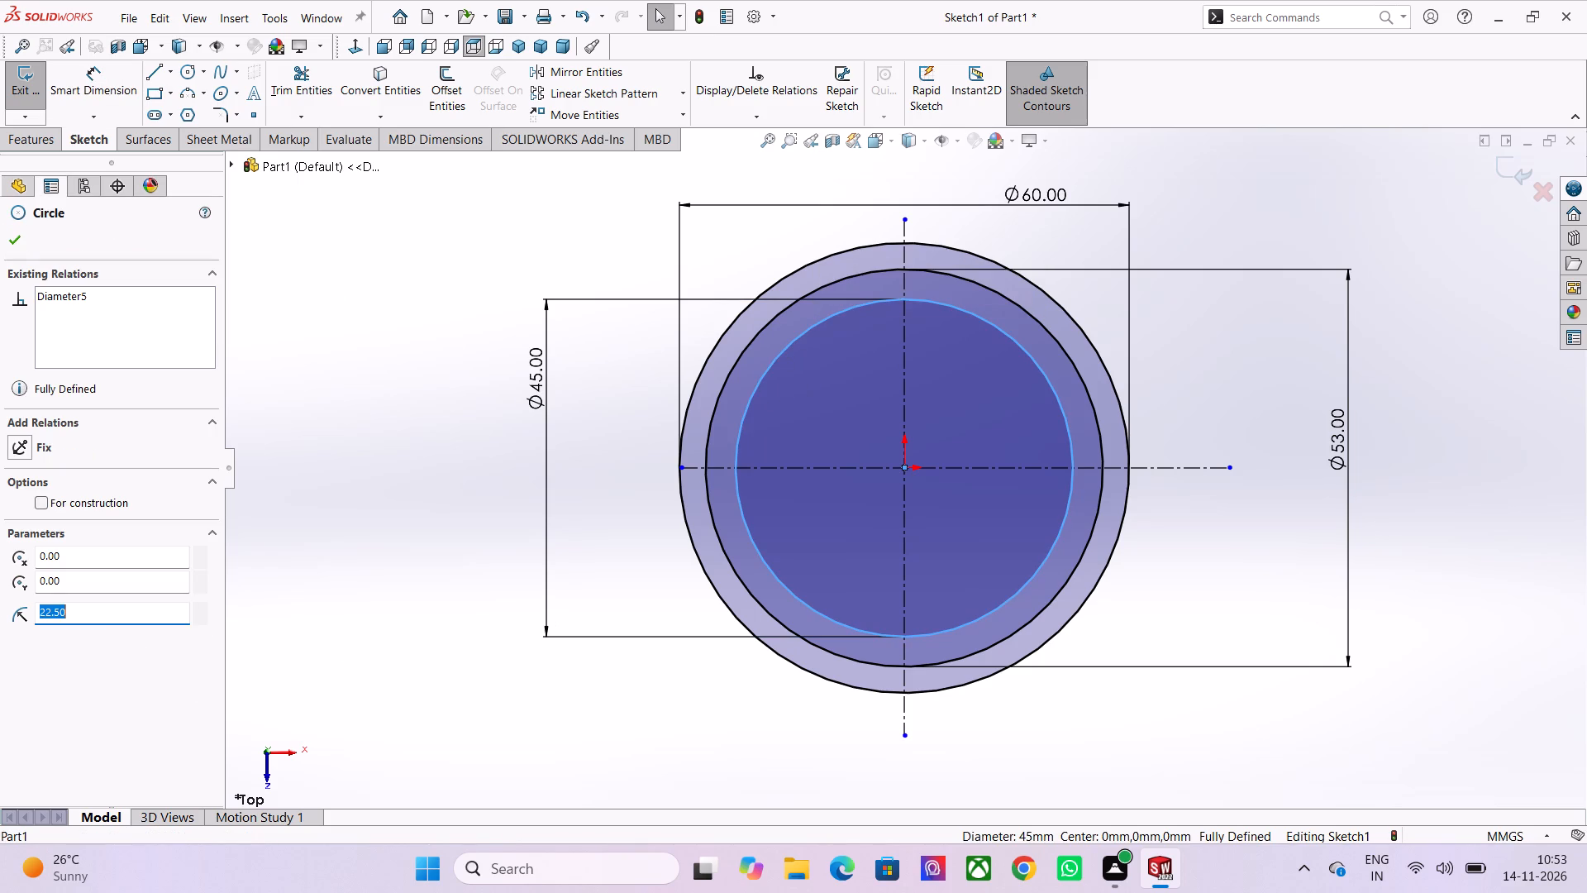
{"action": "left_click", "coordinate": [83, 503]}
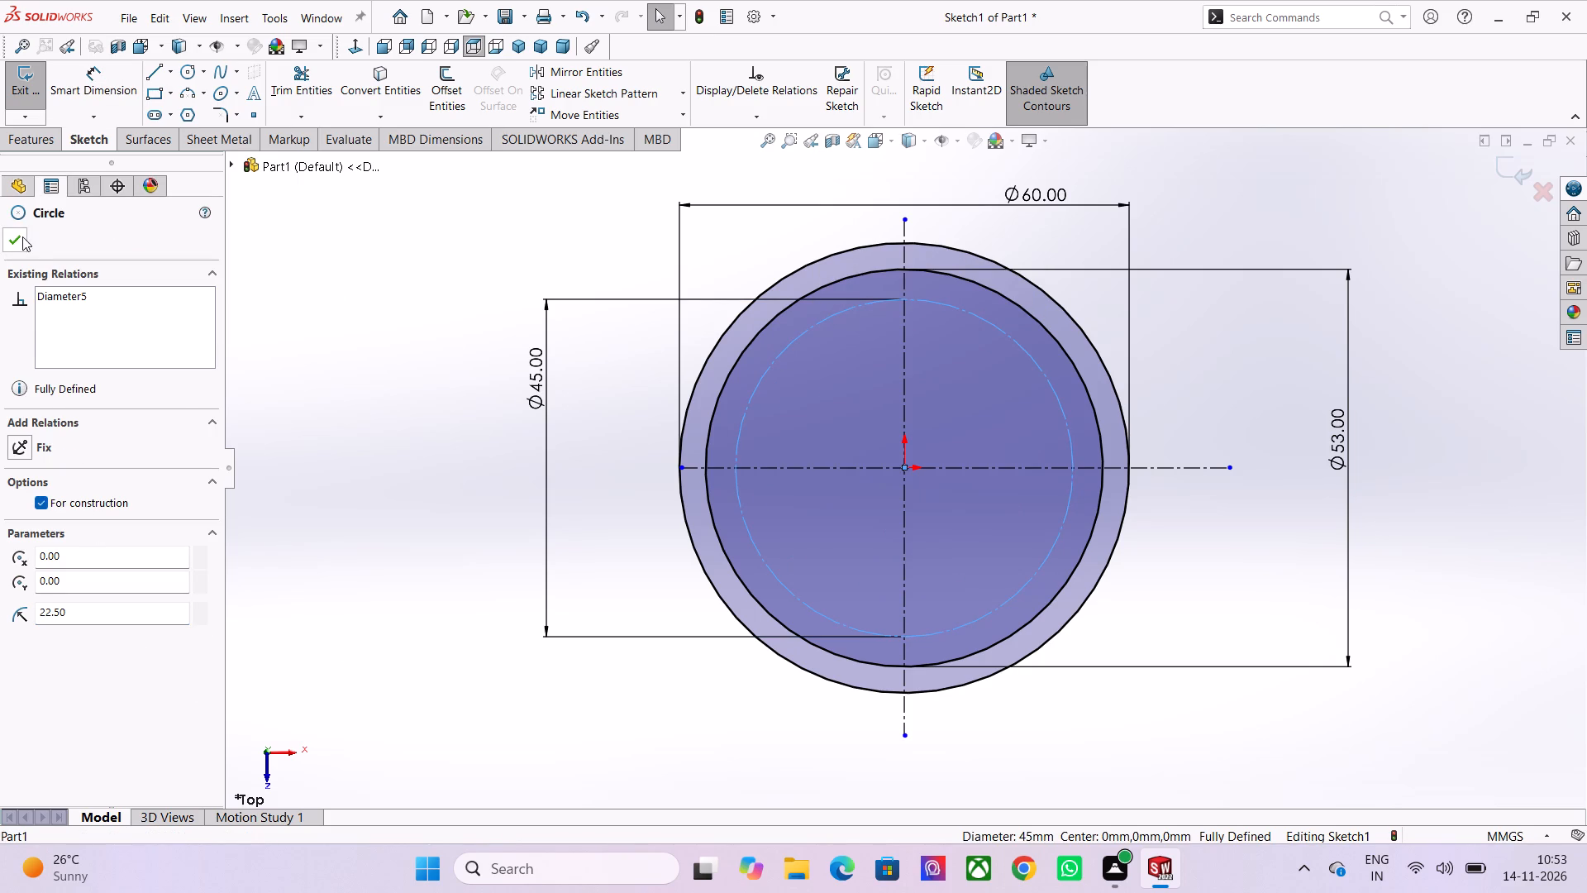
{"action": "left_click", "coordinate": [22, 236]}
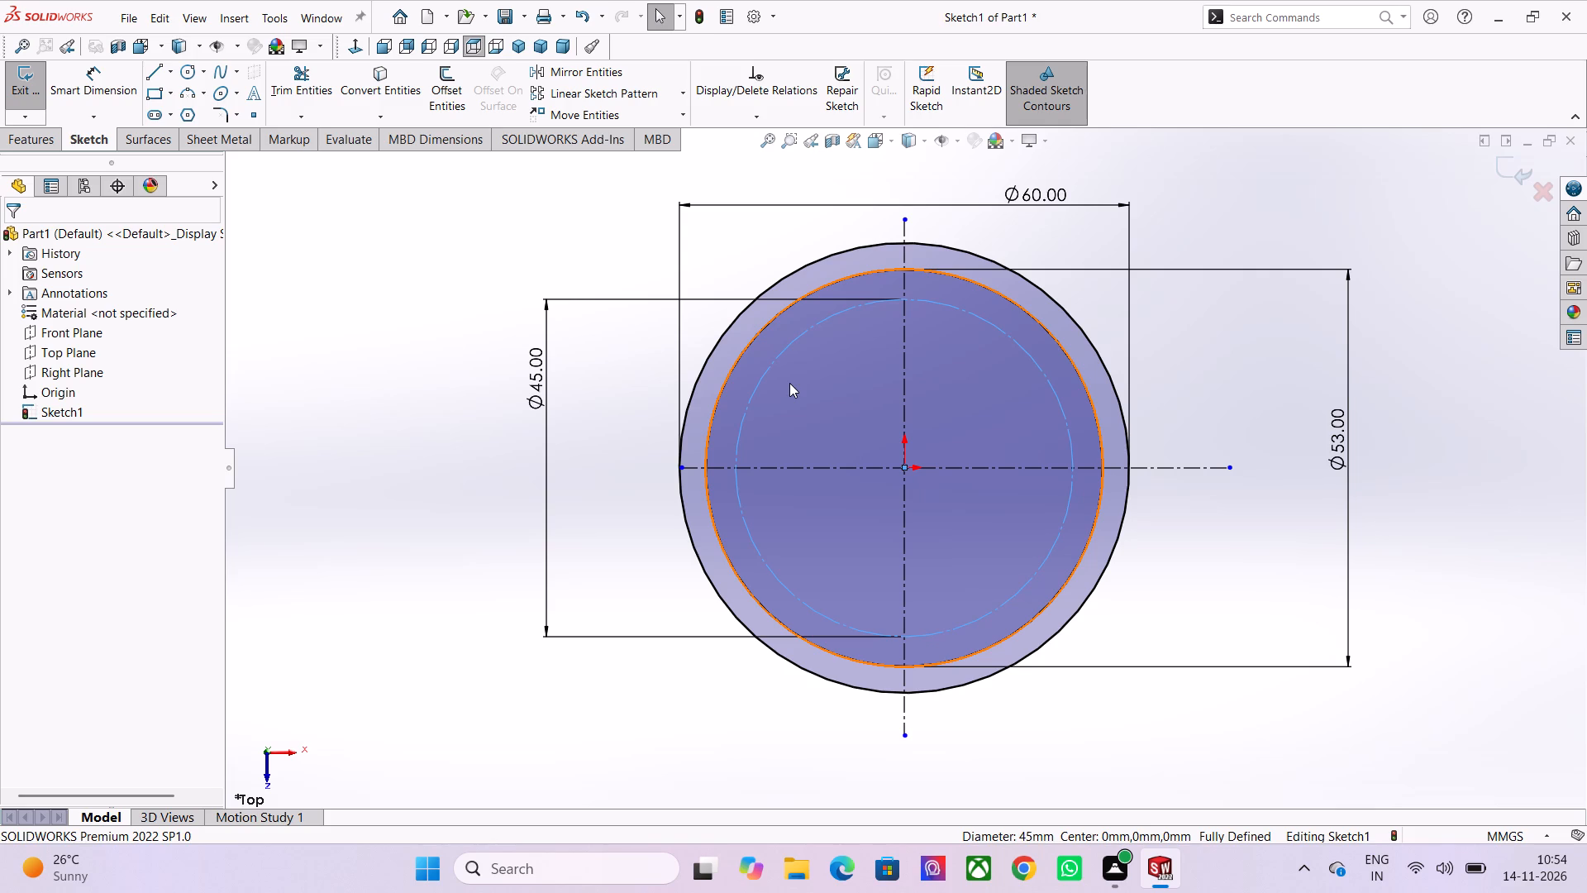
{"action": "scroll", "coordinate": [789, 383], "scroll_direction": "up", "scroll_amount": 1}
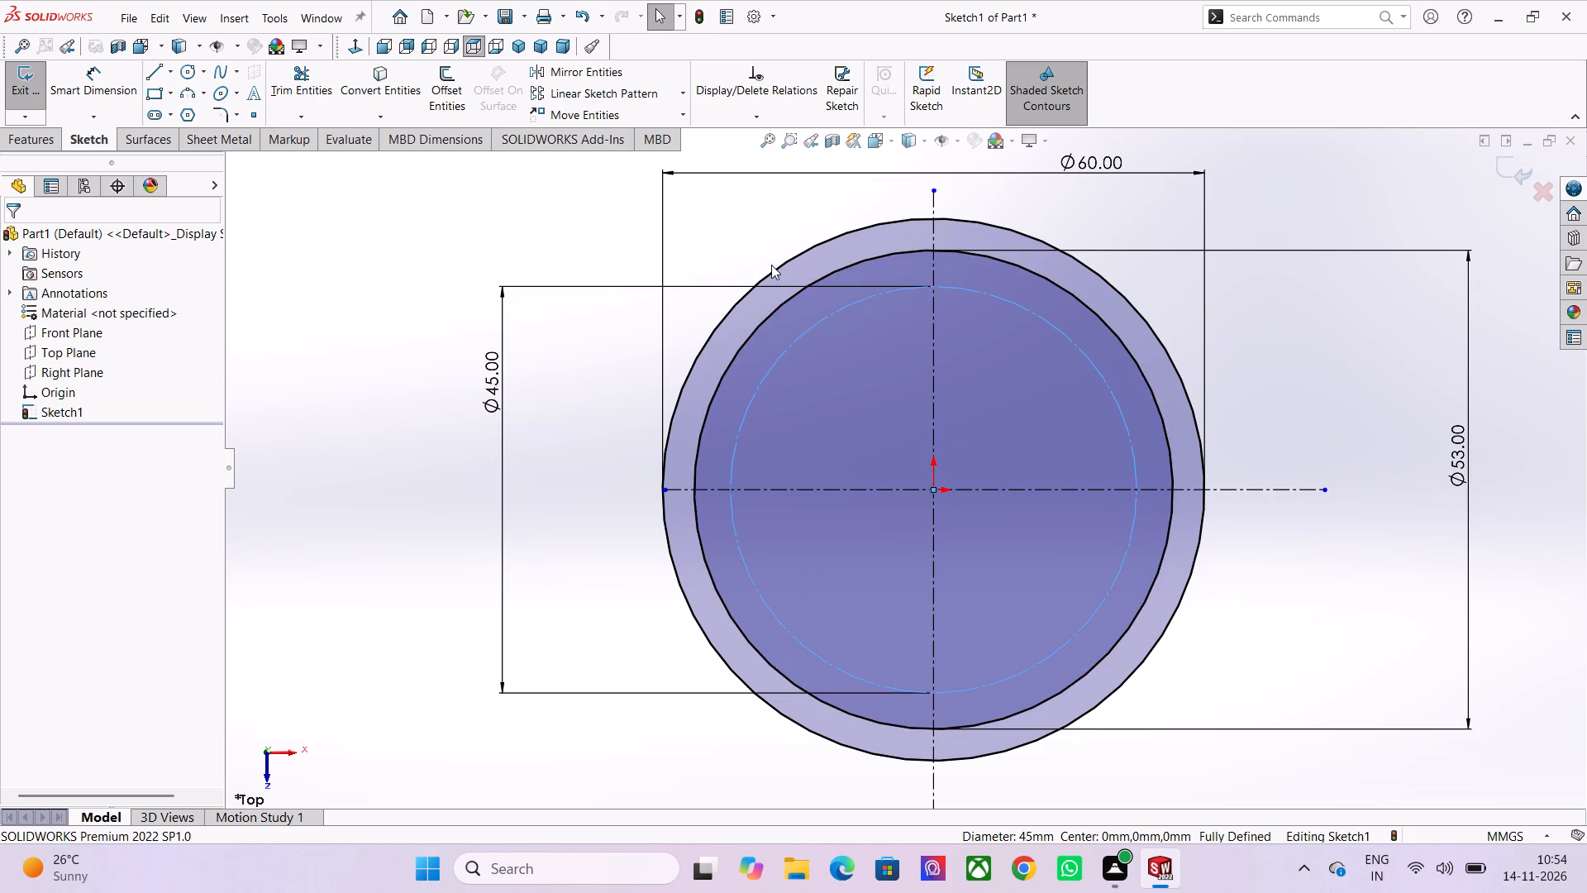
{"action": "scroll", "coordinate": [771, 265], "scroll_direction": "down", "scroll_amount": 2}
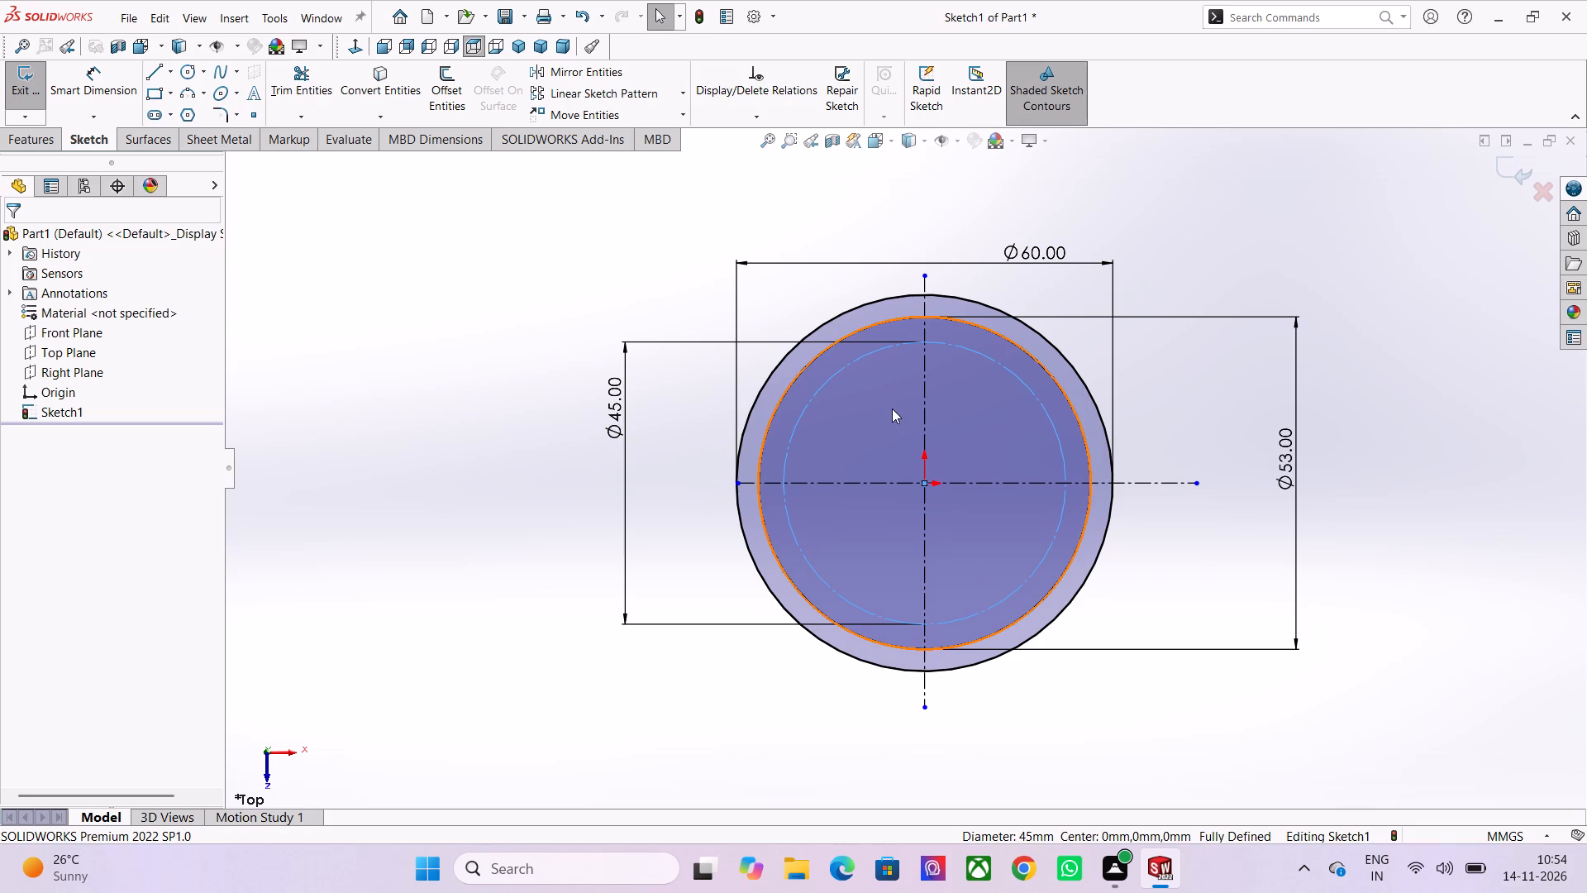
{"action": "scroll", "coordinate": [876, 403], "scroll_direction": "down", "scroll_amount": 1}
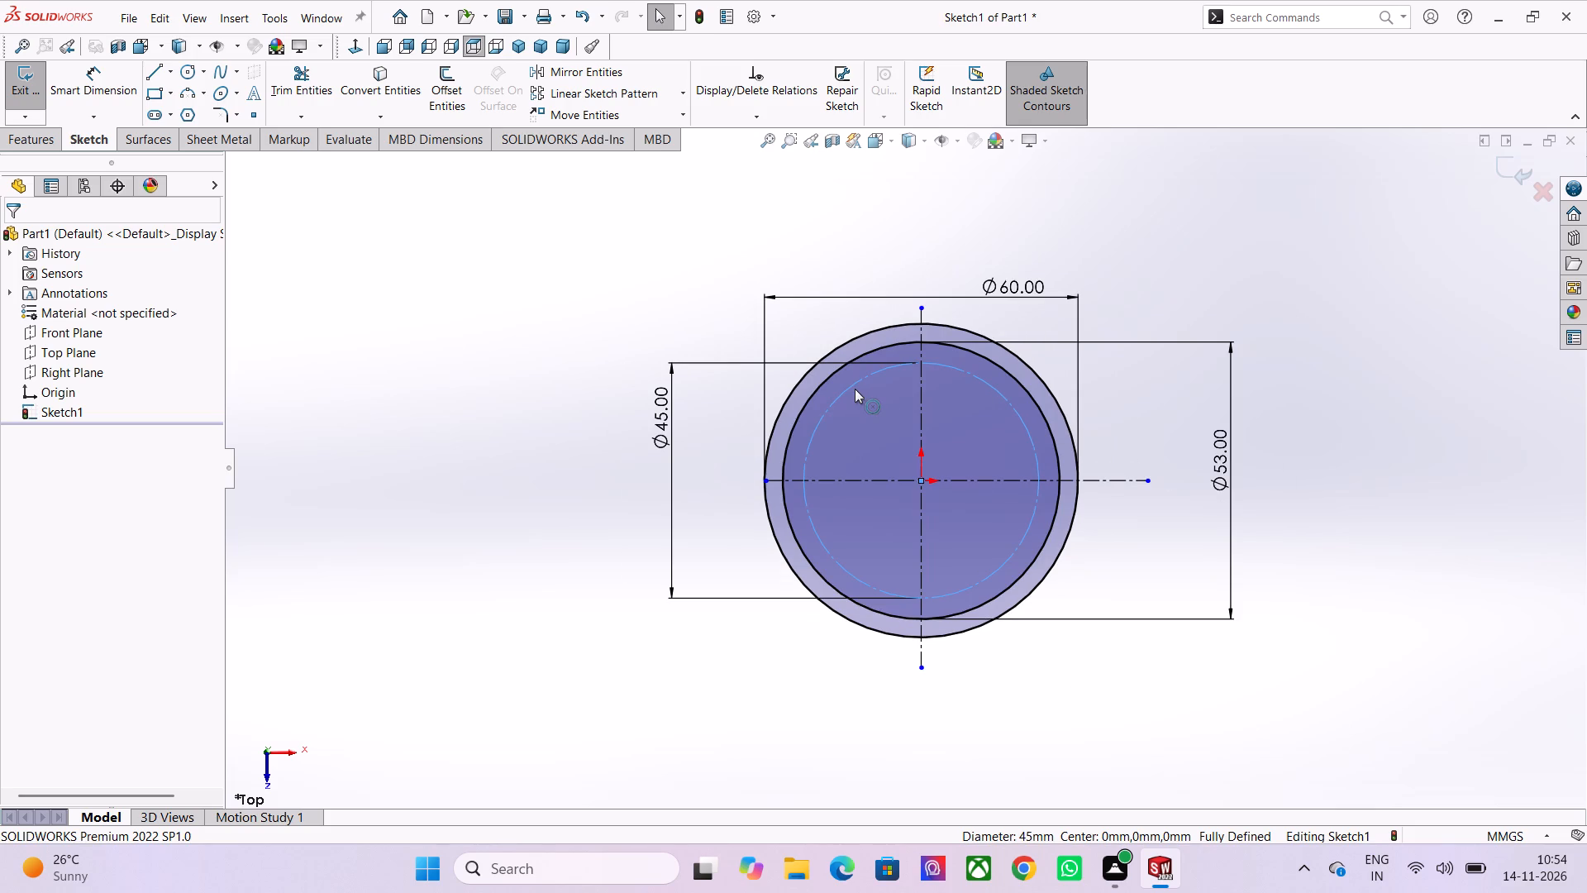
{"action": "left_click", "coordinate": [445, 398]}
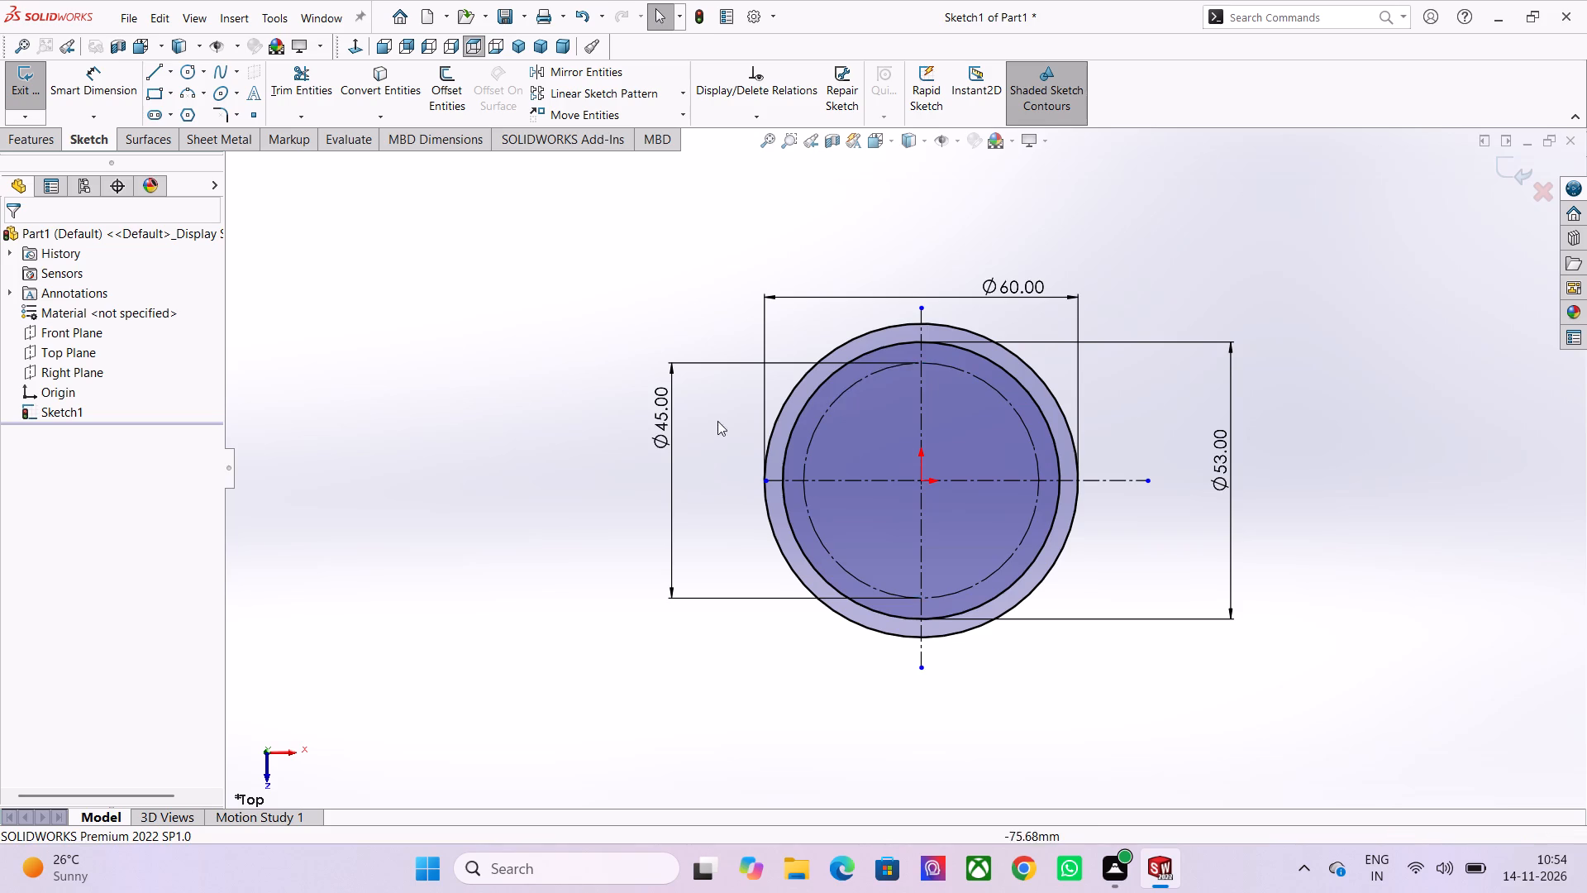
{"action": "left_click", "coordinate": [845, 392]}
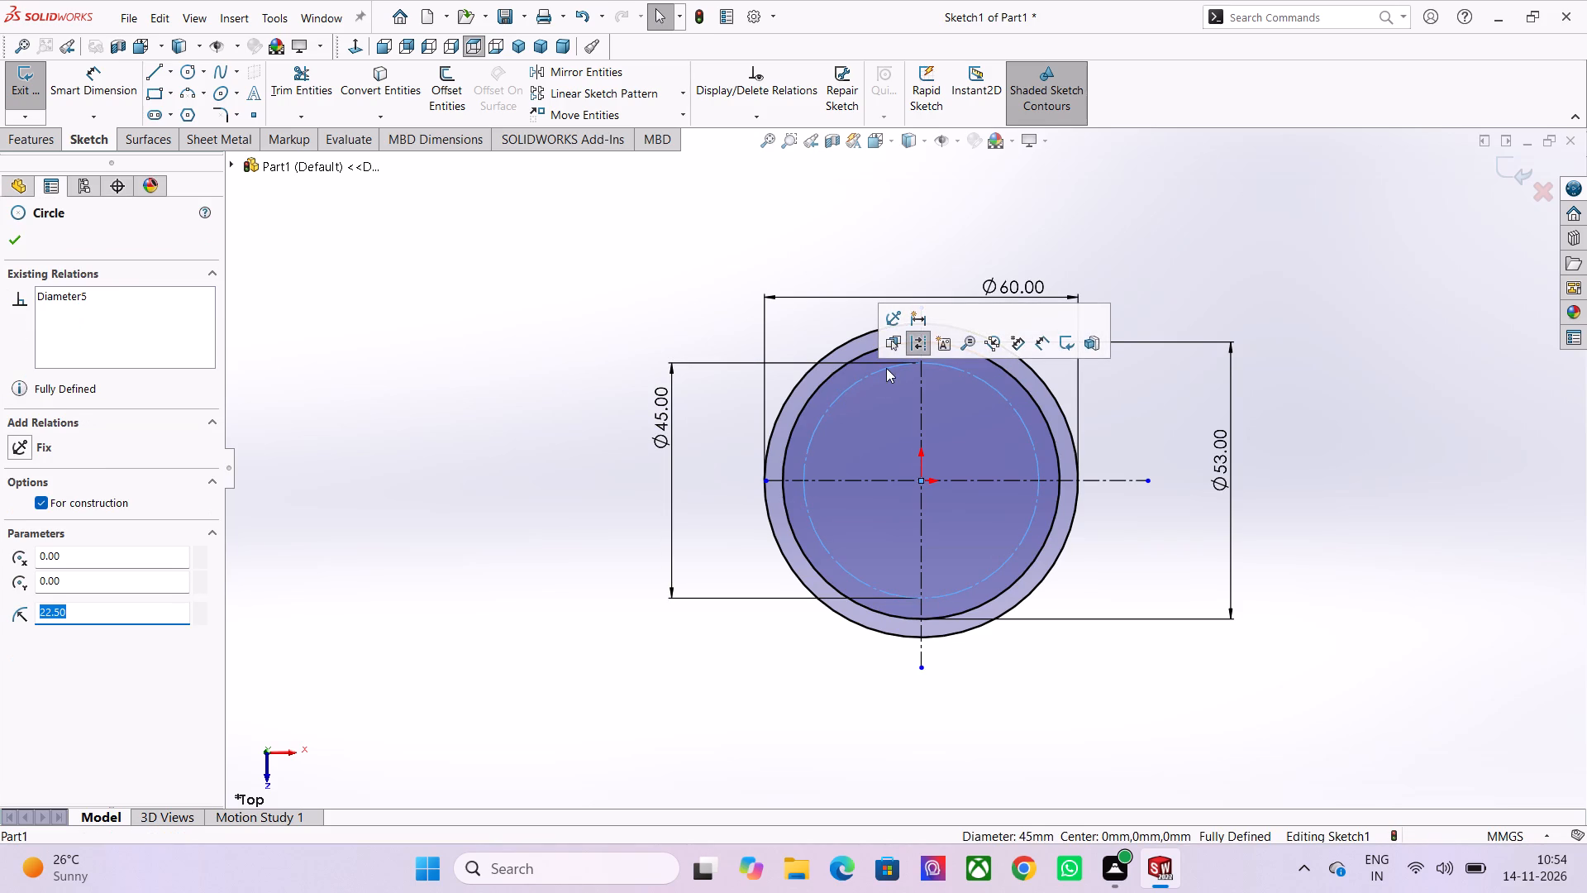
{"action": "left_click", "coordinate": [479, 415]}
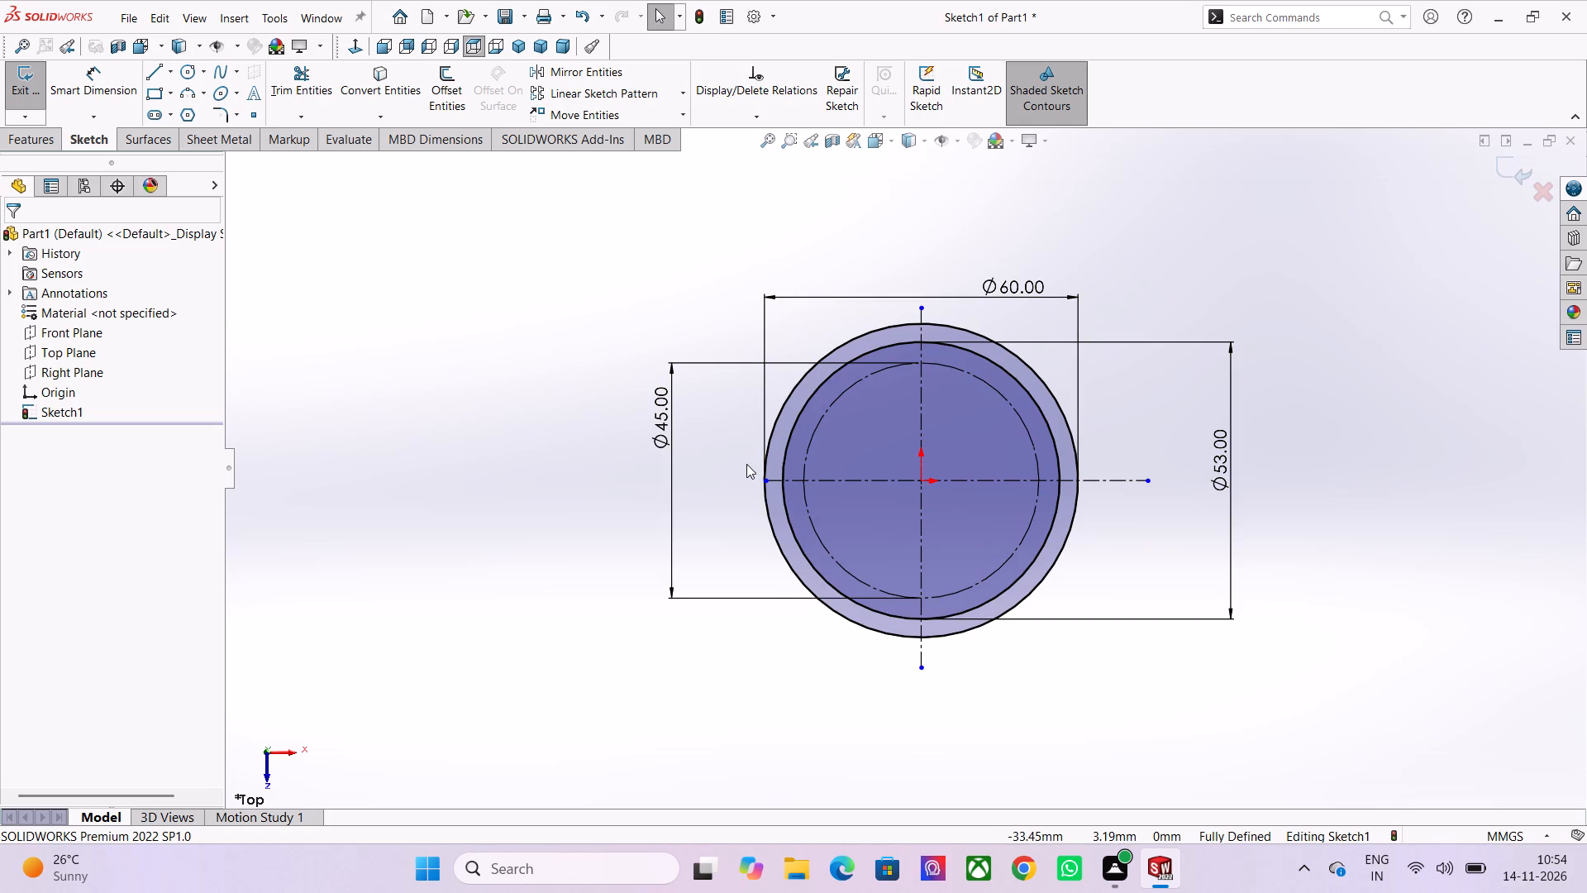
Set up a Boss-Extrude of the ring between the 60 mm and 53 mm circles, using Mid Plane and a 10 mm depth.
{"action": "scroll", "coordinate": [1075, 632], "scroll_direction": "down", "scroll_amount": 1}
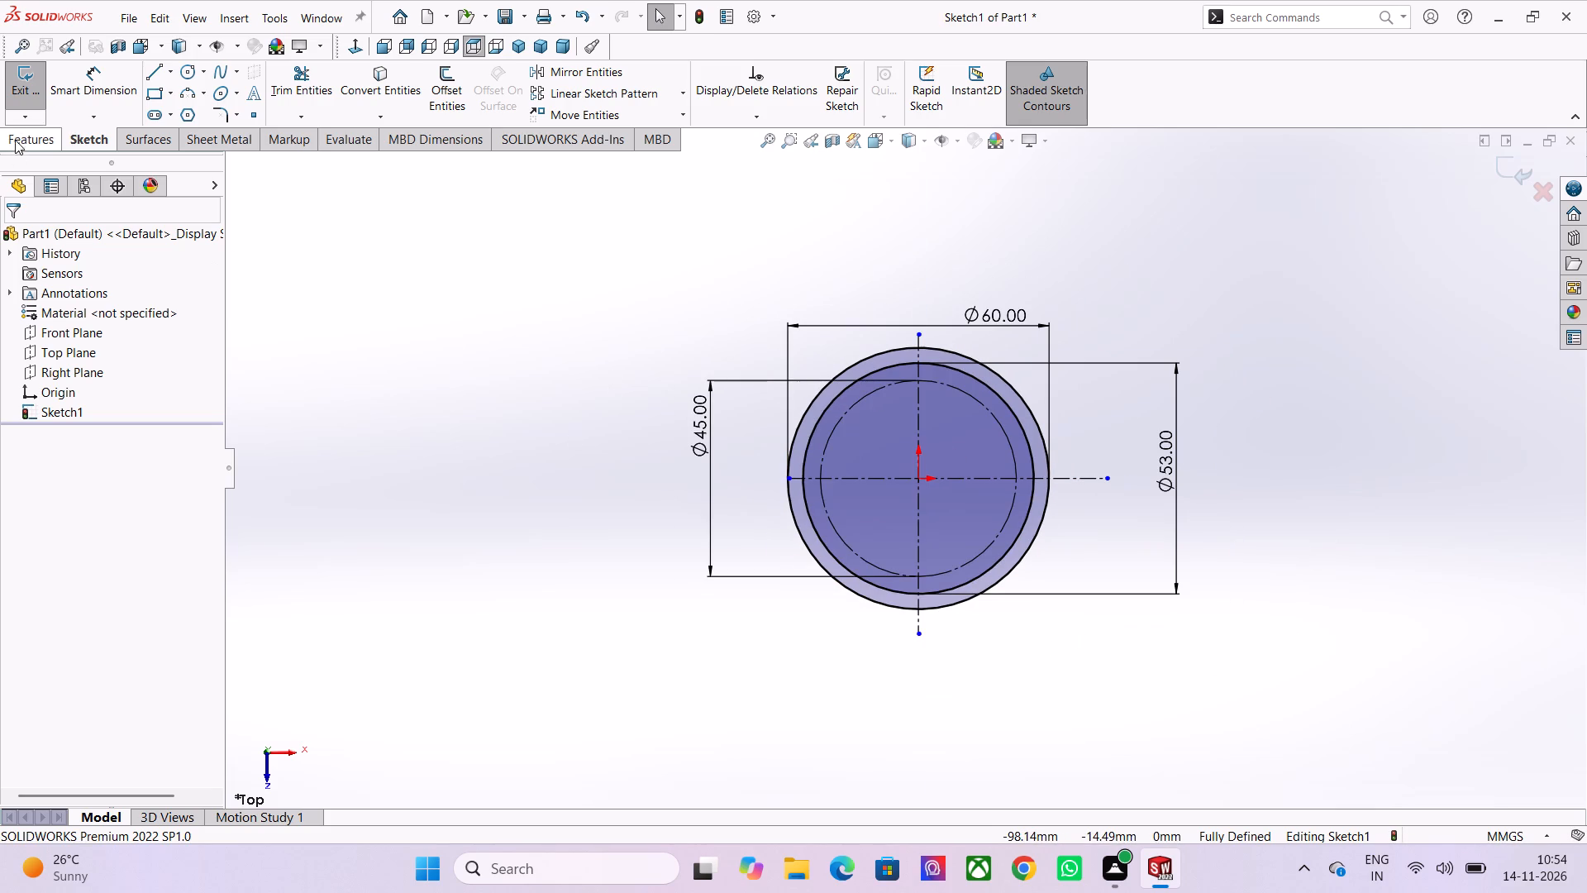
{"action": "left_click", "coordinate": [18, 140]}
{"action": "left_click", "coordinate": [55, 84]}
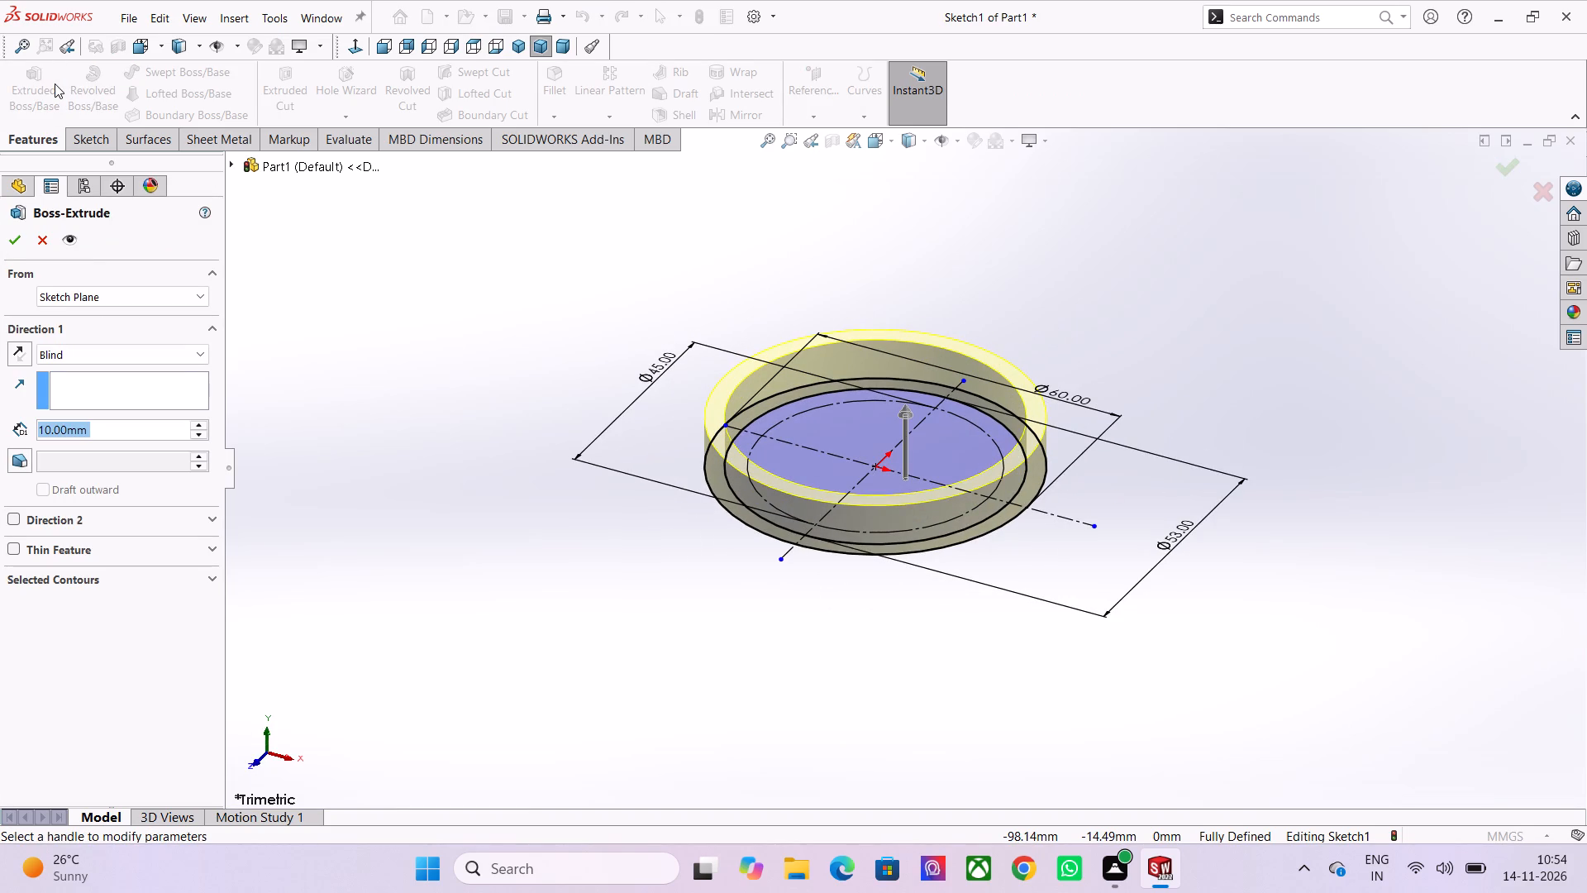
{"action": "left_click", "coordinate": [81, 354]}
{"action": "left_click", "coordinate": [69, 439]}
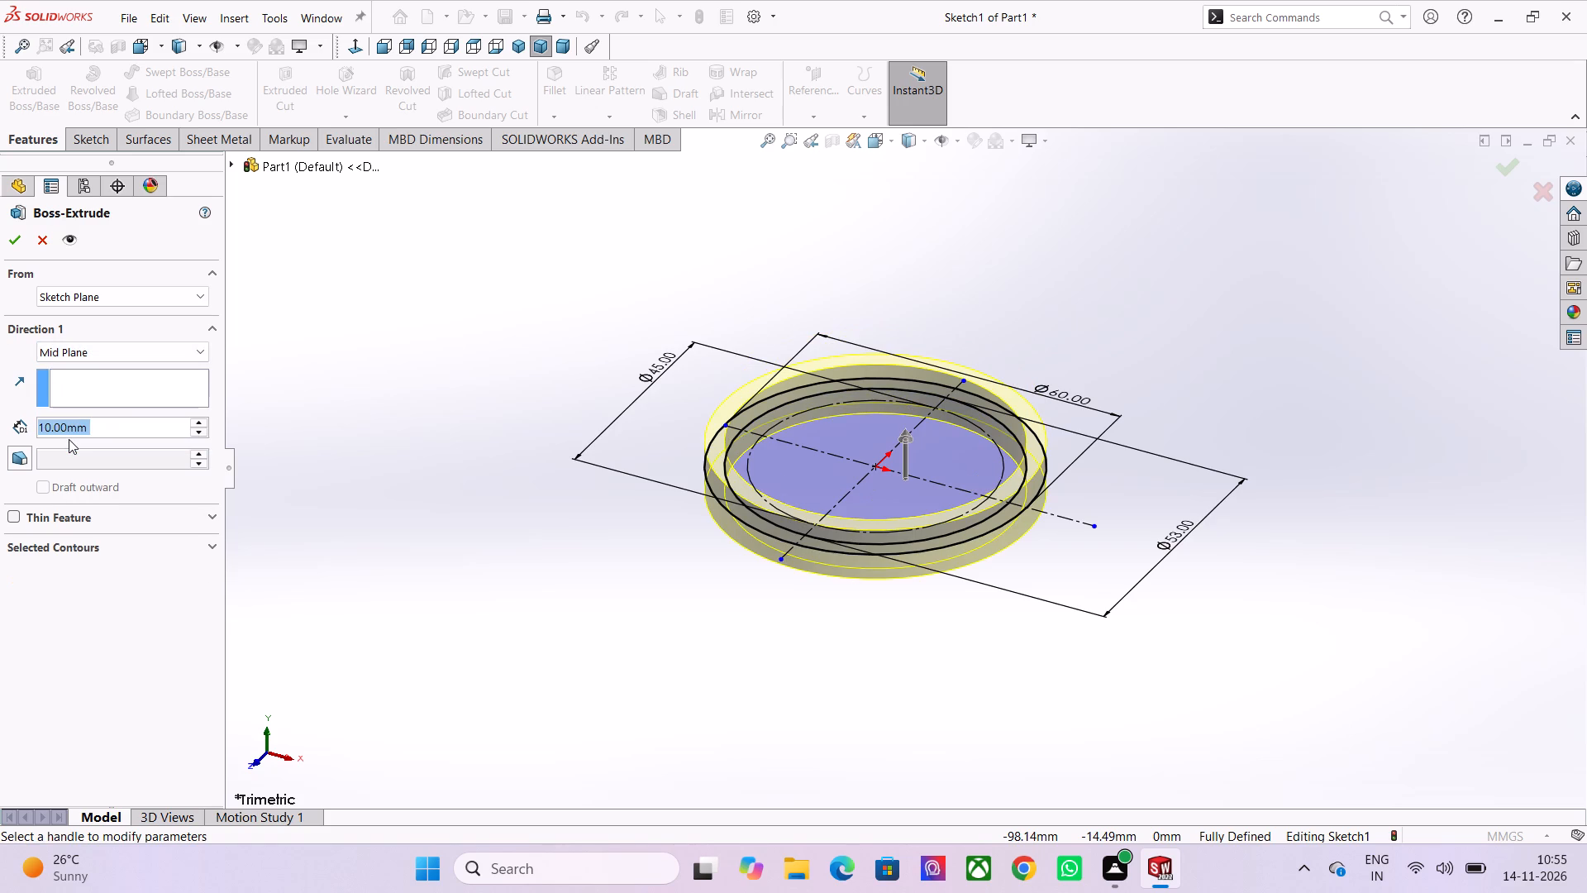
{"action": "scroll", "coordinate": [69, 439], "scroll_direction": "up", "scroll_amount": 4}
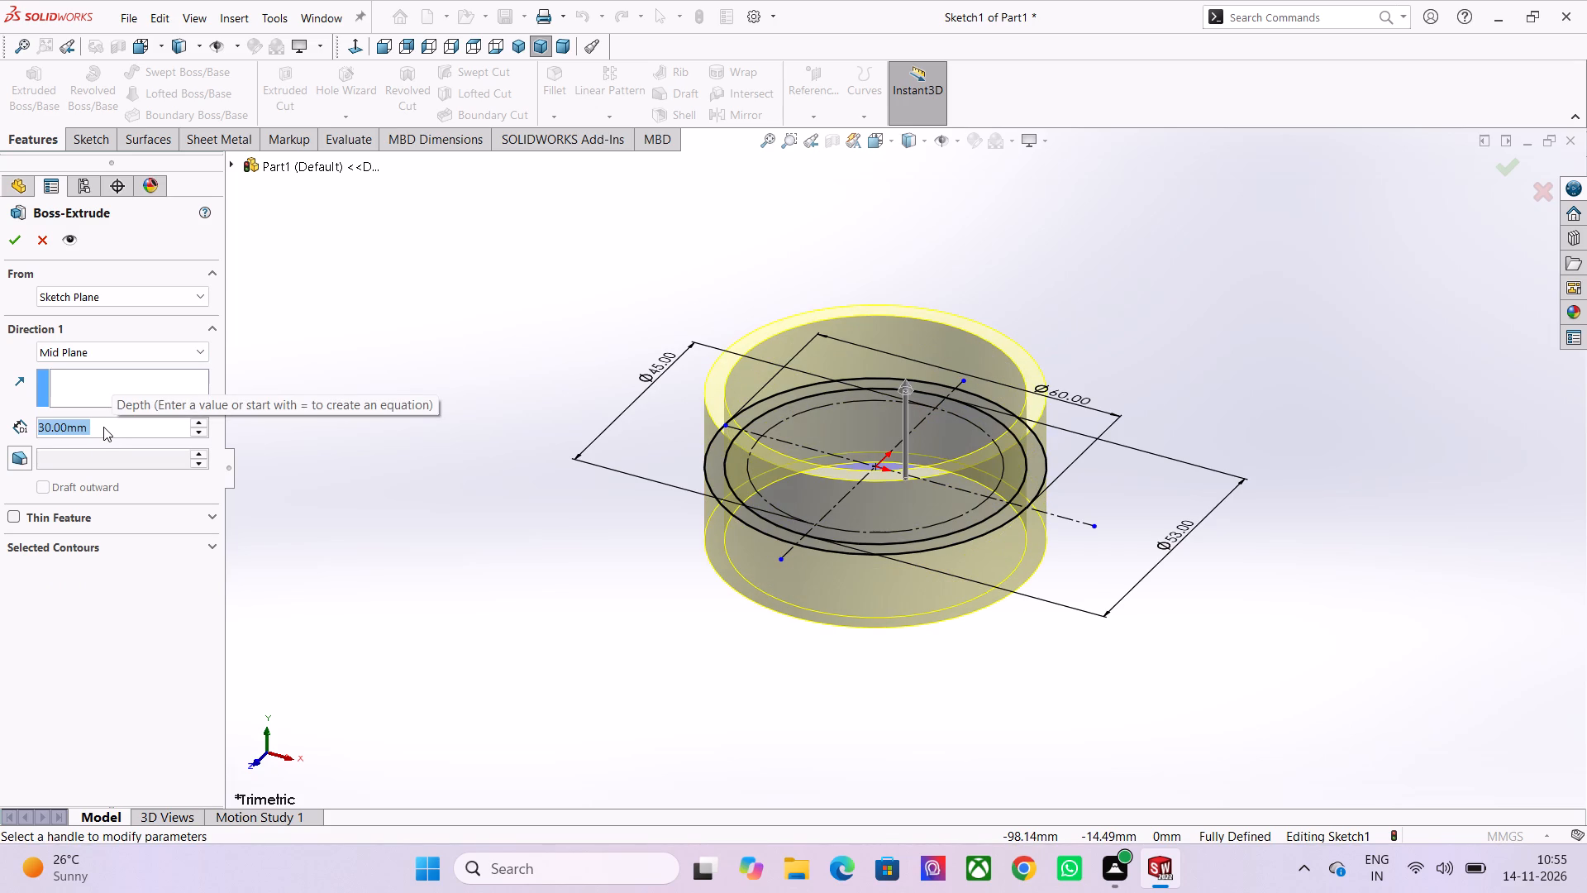
{"action": "scroll", "coordinate": [103, 427], "scroll_direction": "down", "scroll_amount": 2}
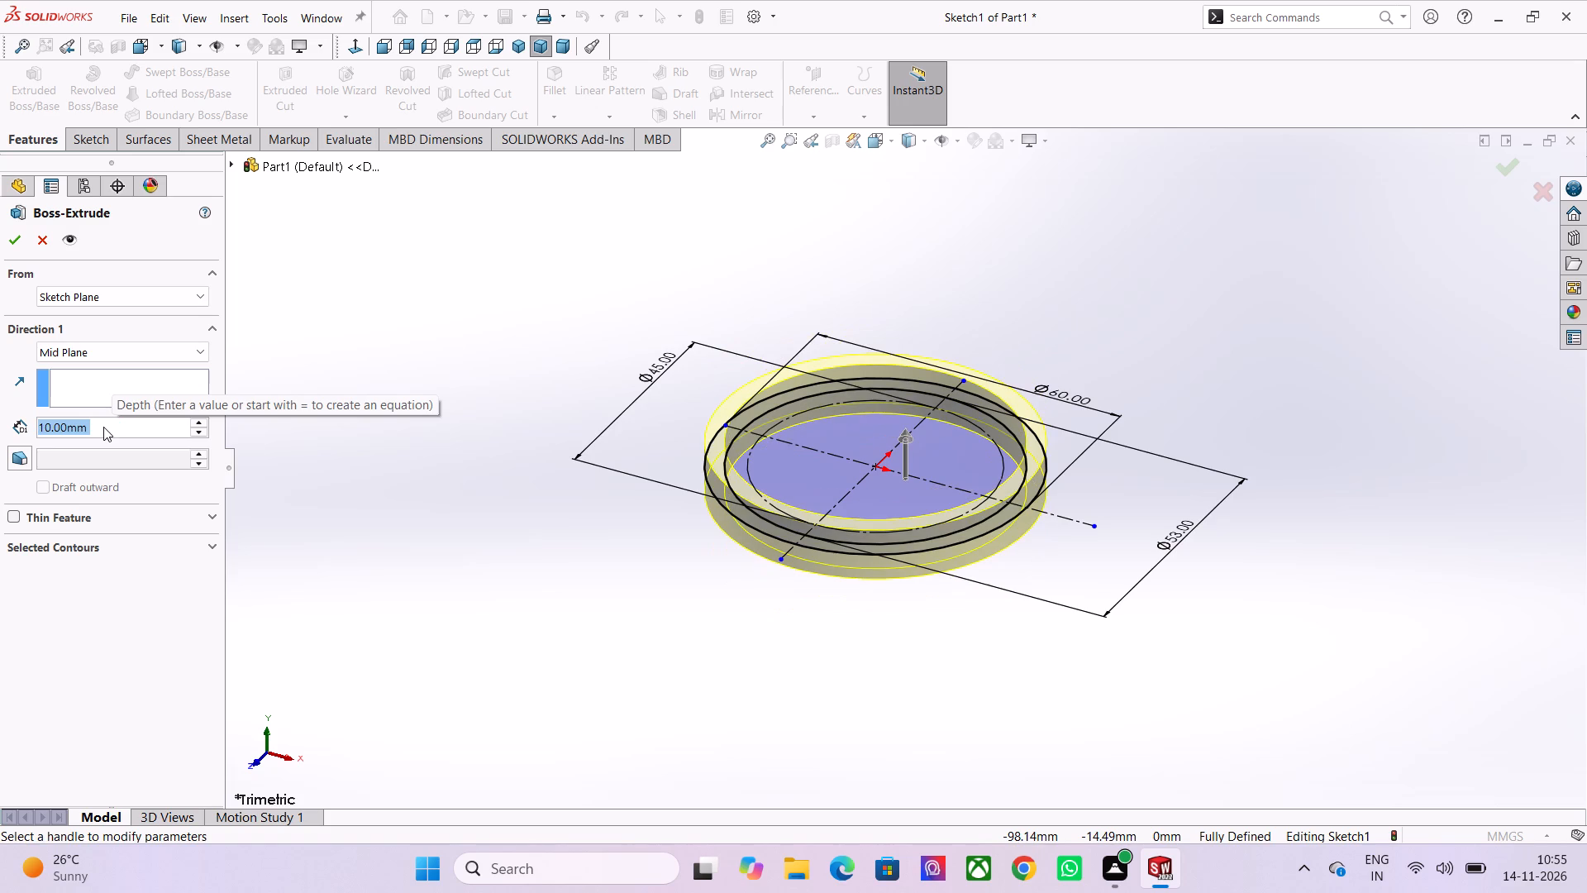
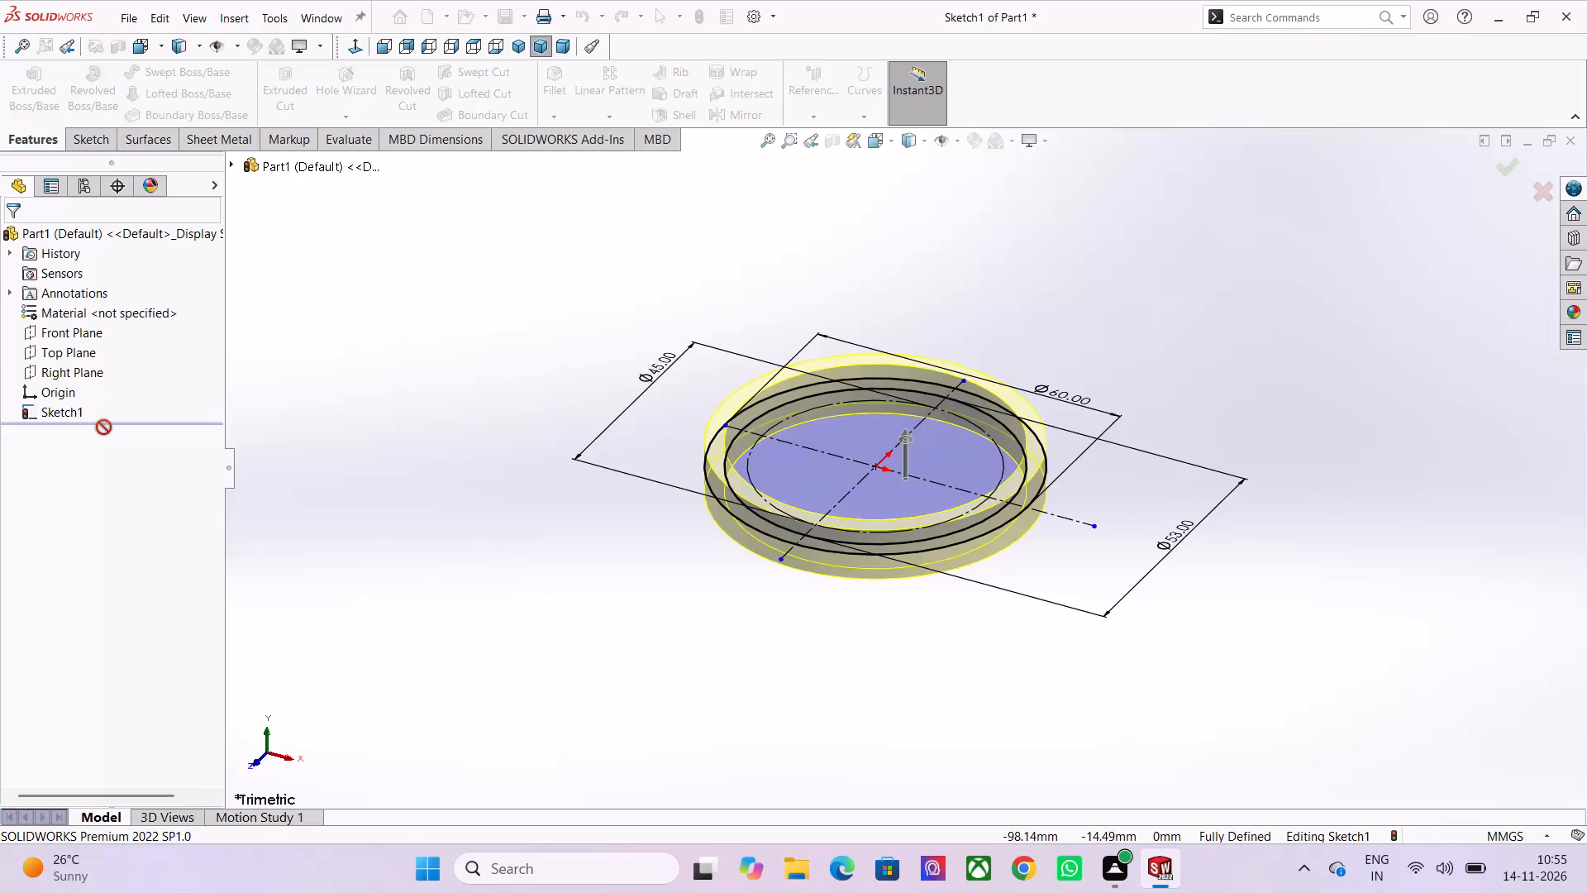
Cancel the Boss-Extrude setup and return to editing the ring sketch.
{"action": "key", "text": "Escape"}
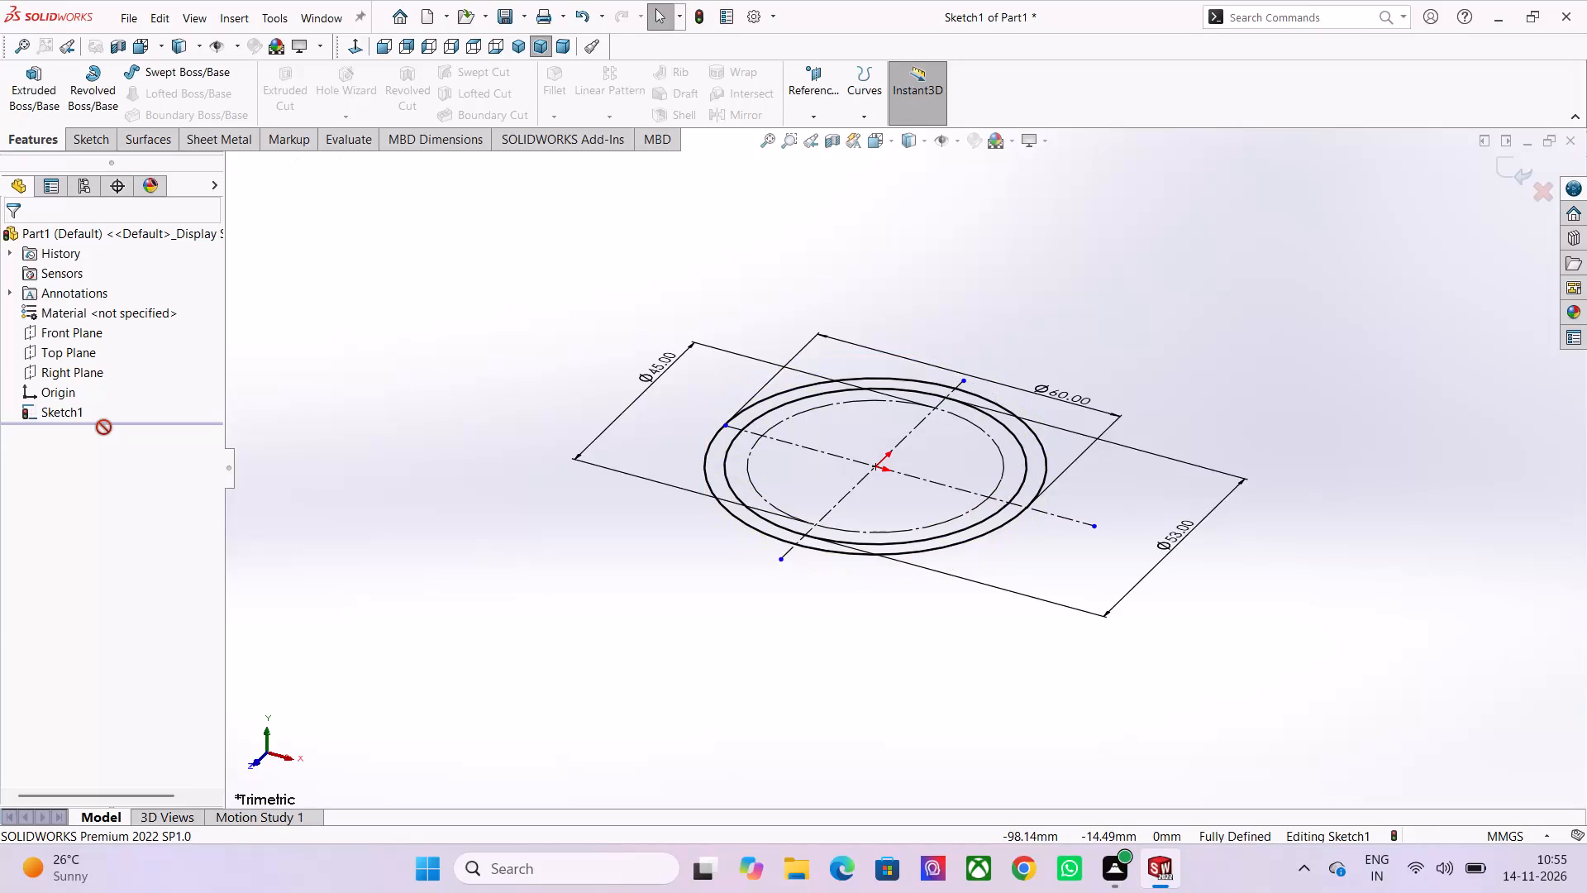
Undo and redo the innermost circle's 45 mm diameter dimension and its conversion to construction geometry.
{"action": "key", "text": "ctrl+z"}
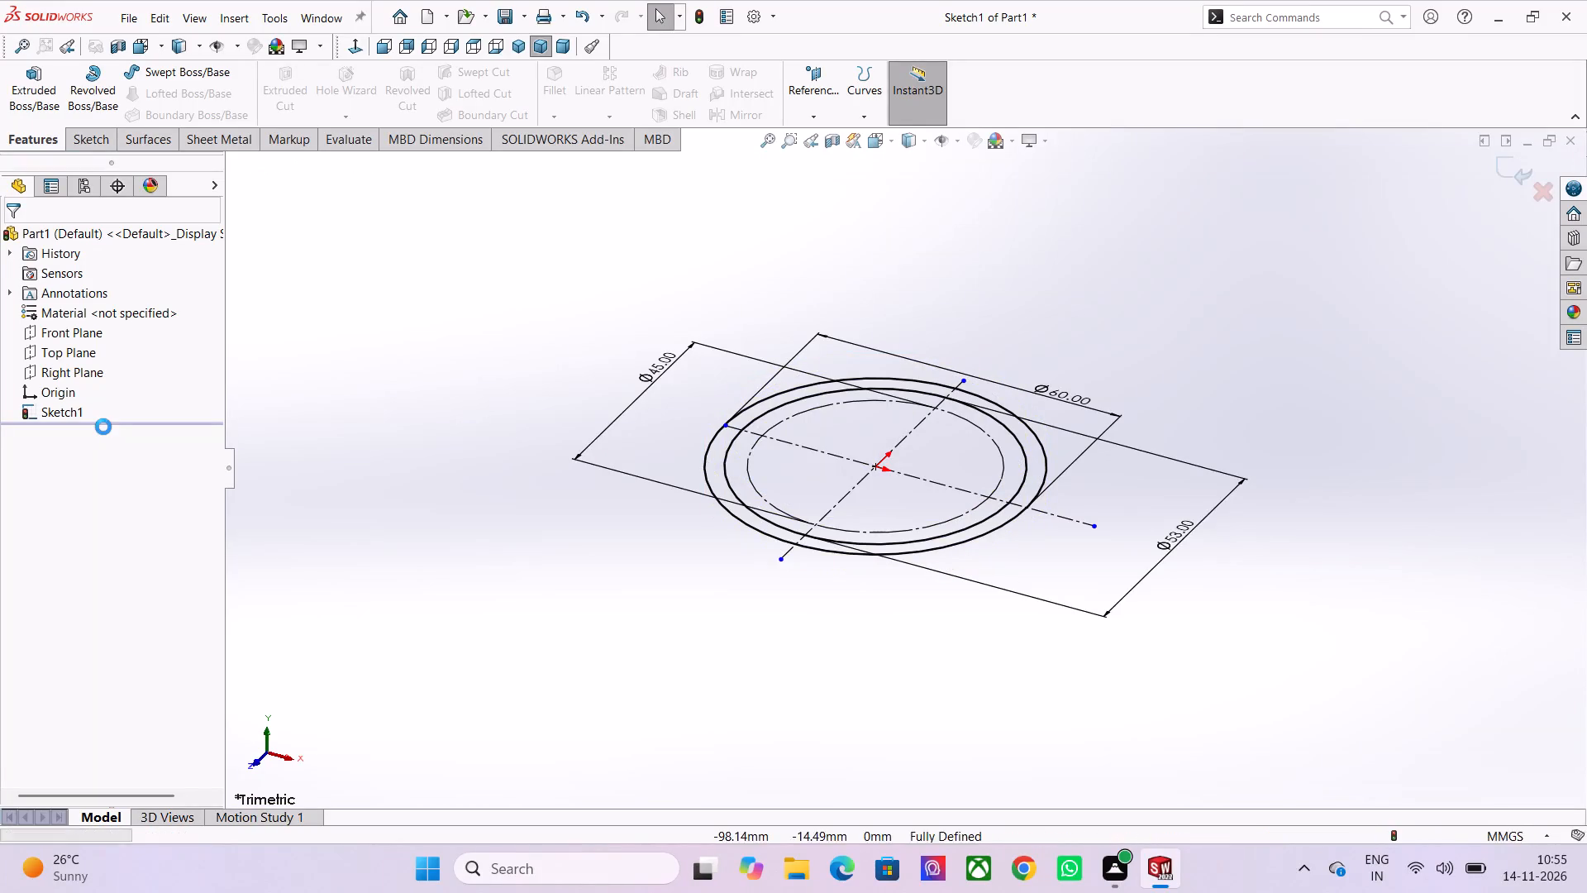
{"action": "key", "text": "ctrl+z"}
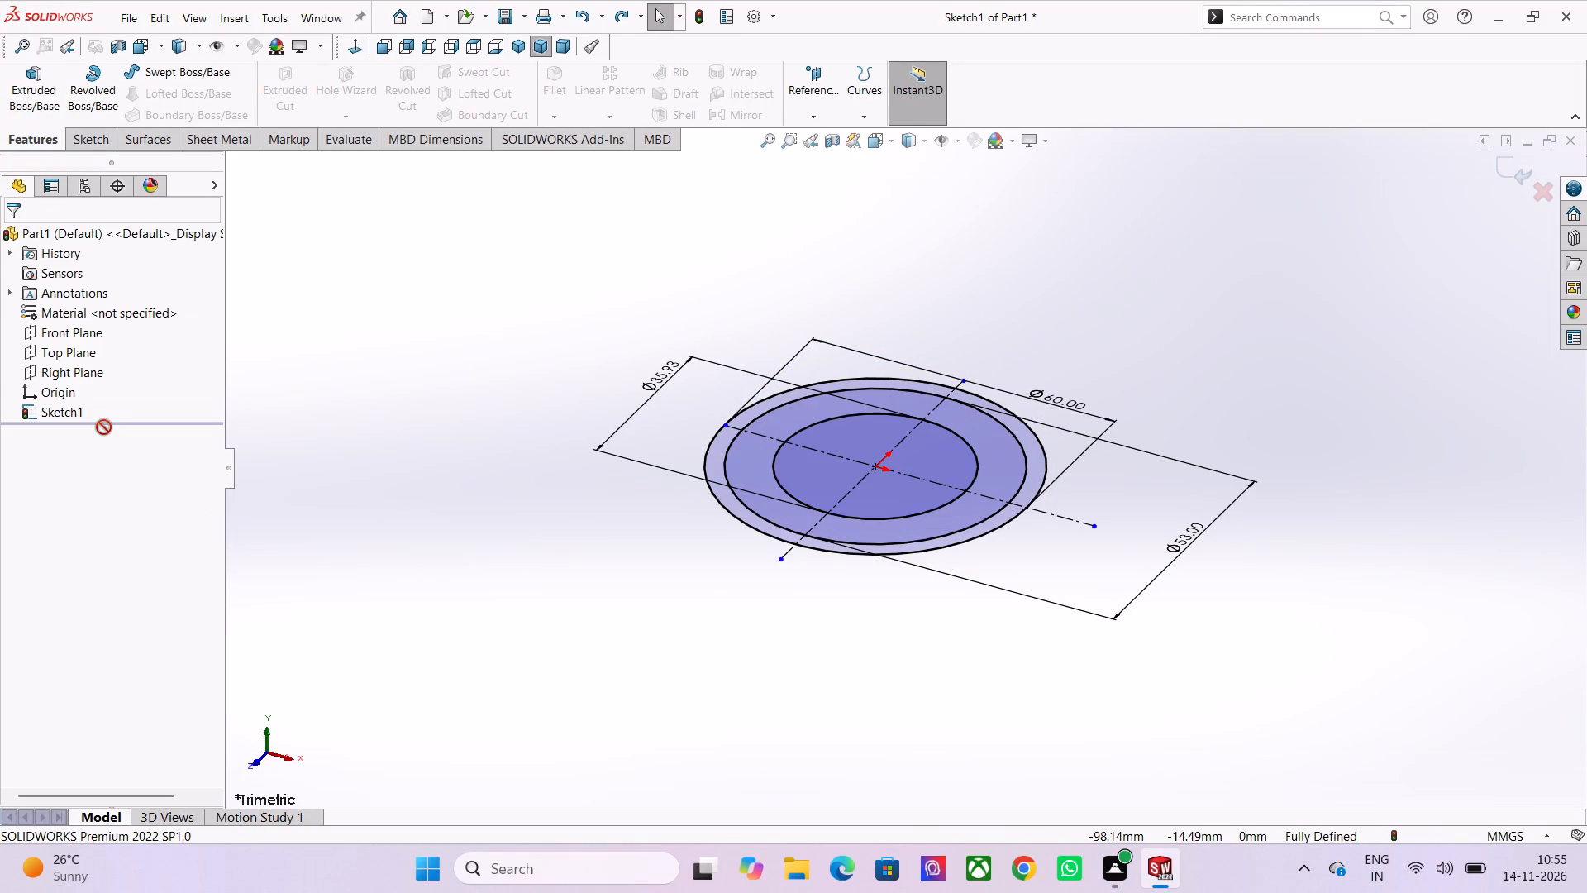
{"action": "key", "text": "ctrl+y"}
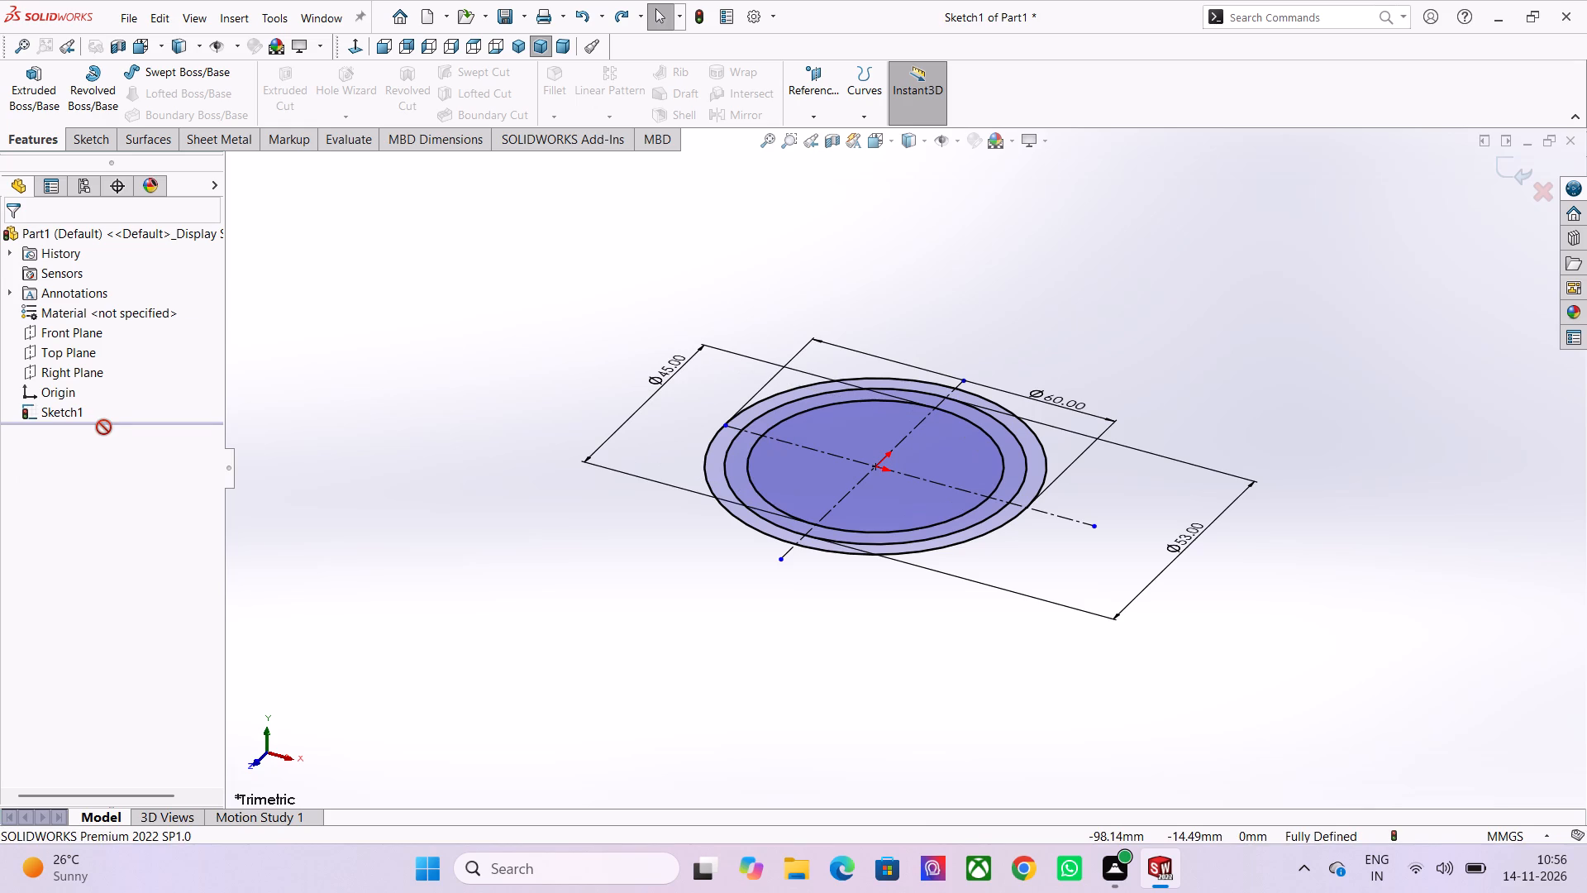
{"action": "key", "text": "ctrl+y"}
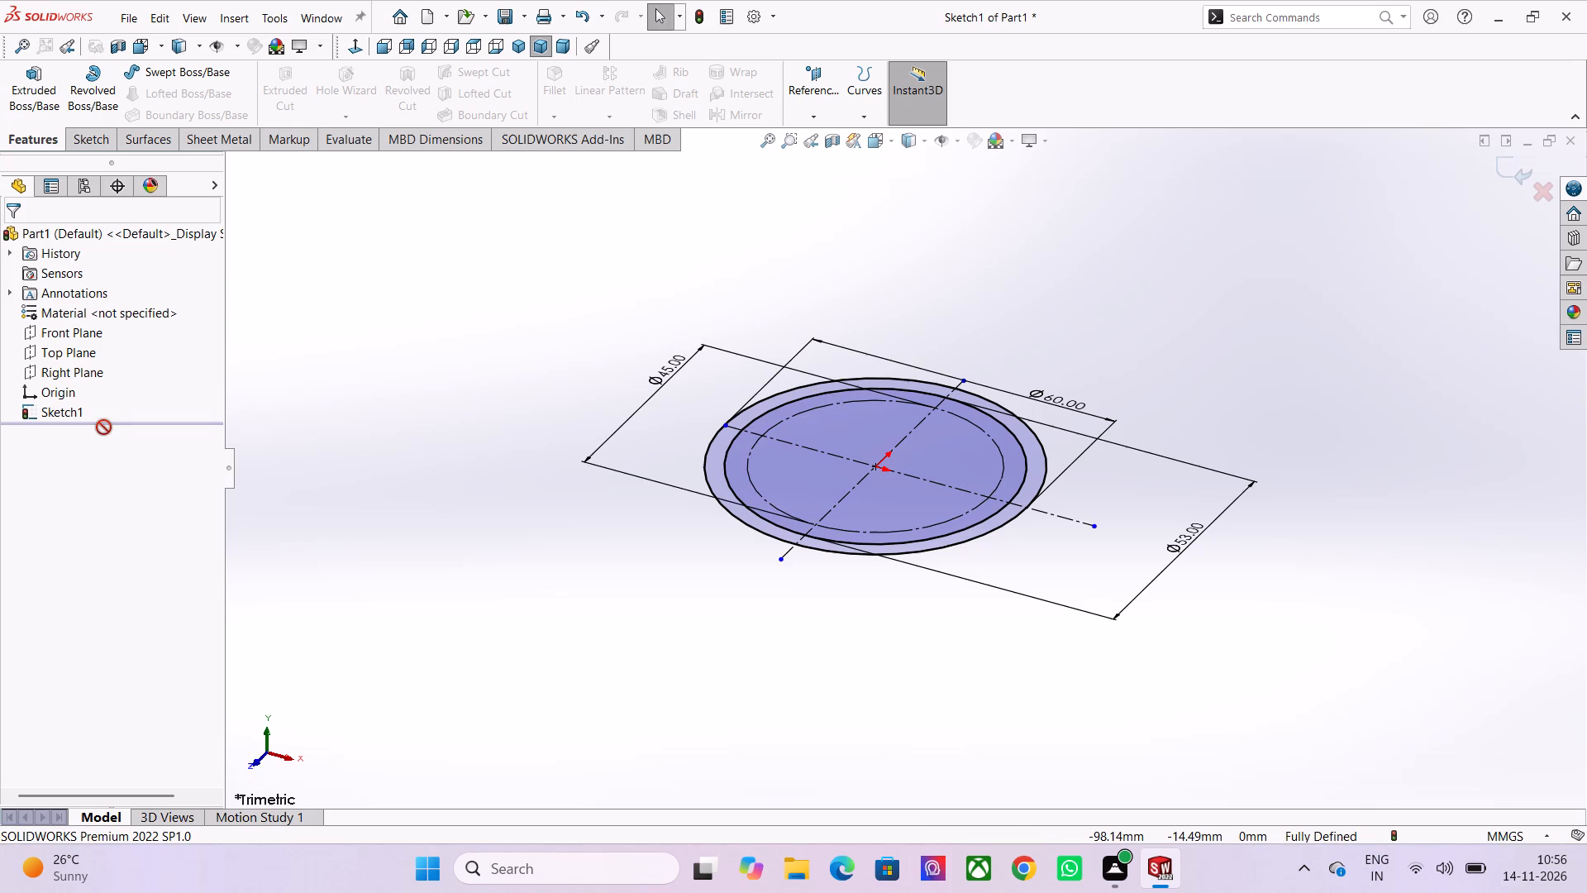
Delete the 53 mm circle together with its diameter dimension from the sketch.
{"action": "key", "text": "ctrl+9"}
{"action": "key", "text": "ctrl+8"}
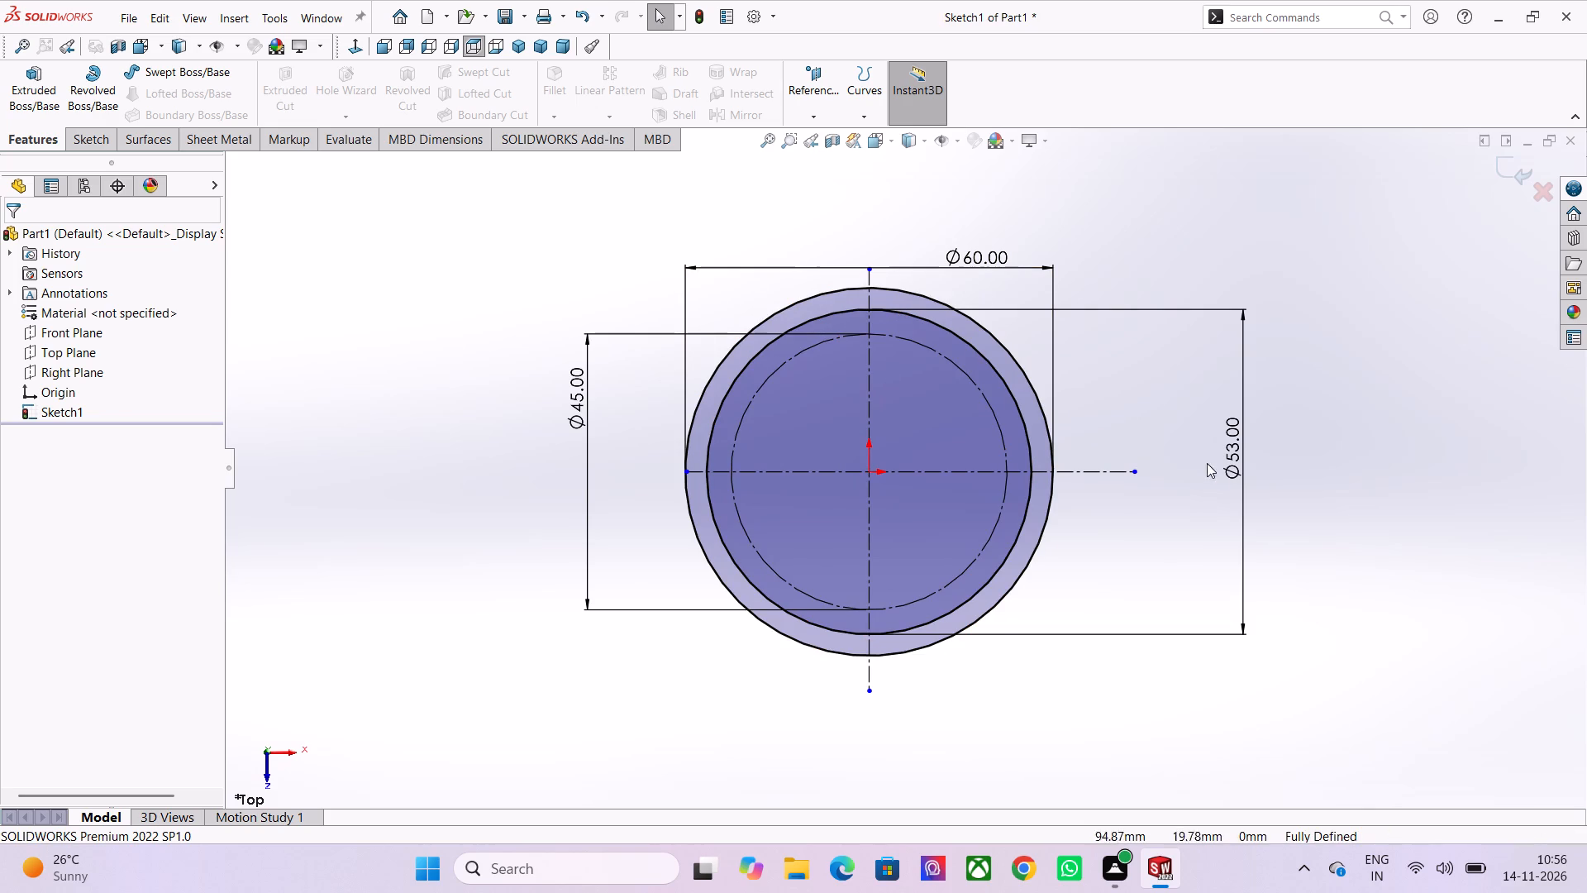
{"action": "scroll", "coordinate": [1015, 400], "scroll_direction": "down", "scroll_amount": 1}
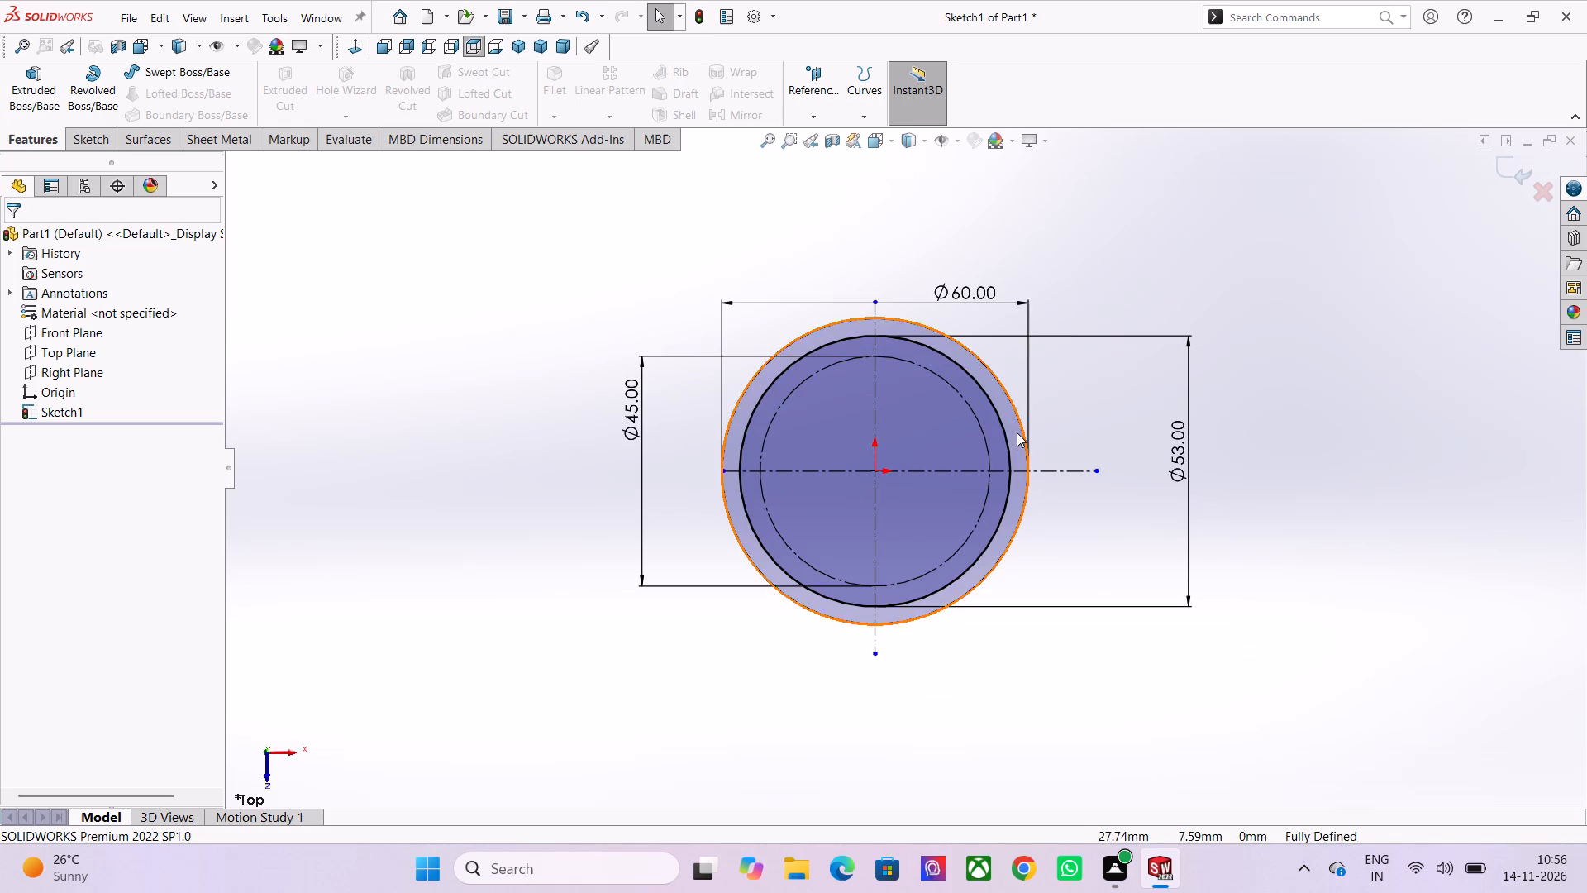
{"action": "scroll", "coordinate": [893, 444], "scroll_direction": "up", "scroll_amount": 2}
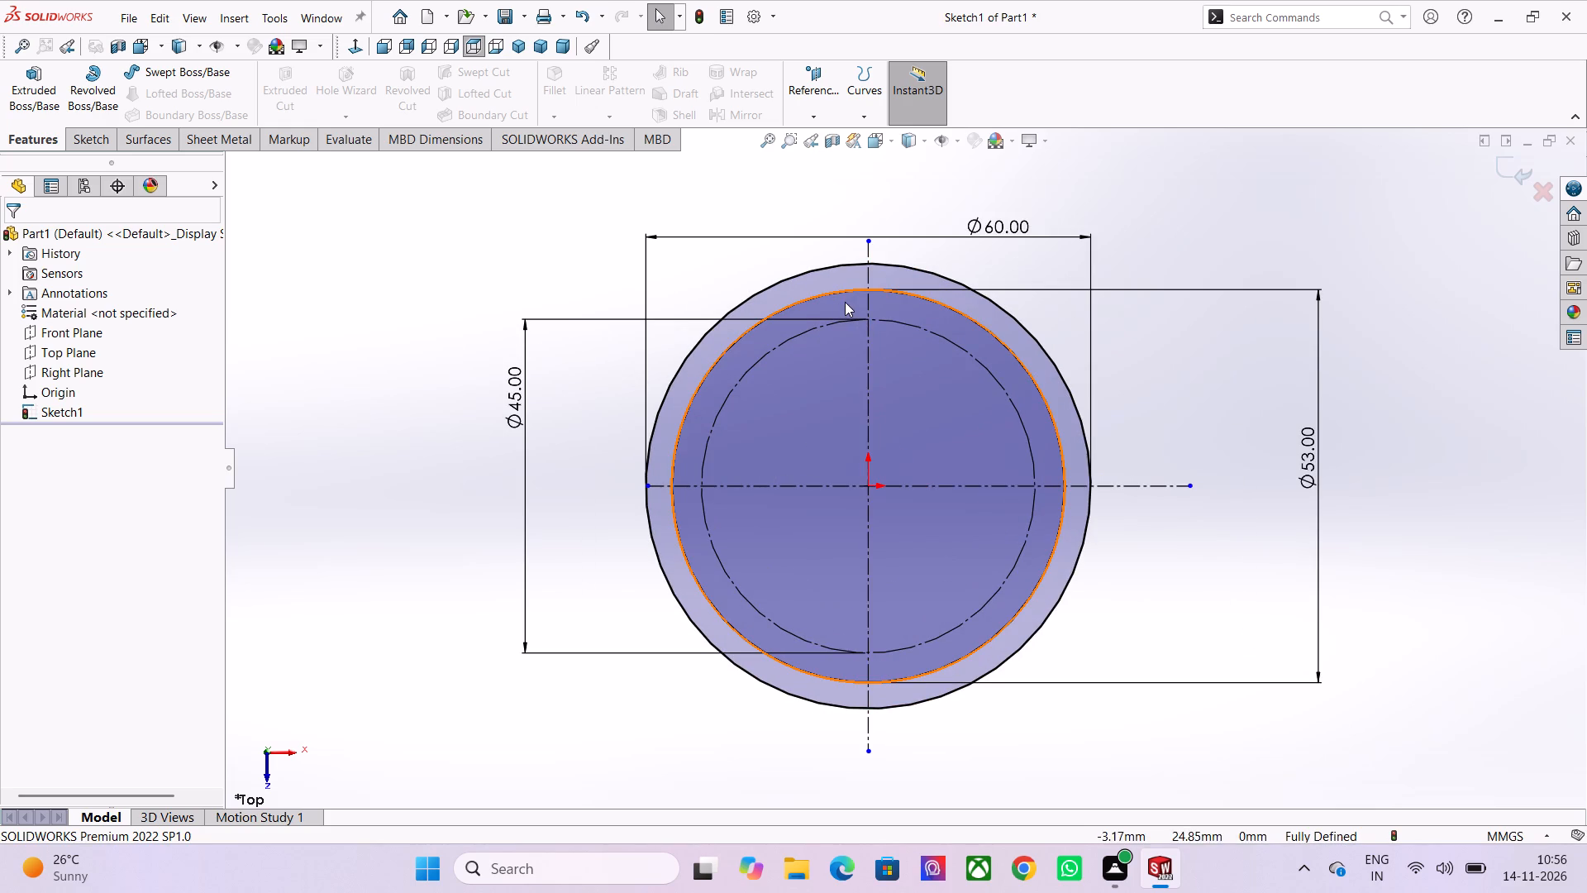
{"action": "left_click", "coordinate": [829, 294]}
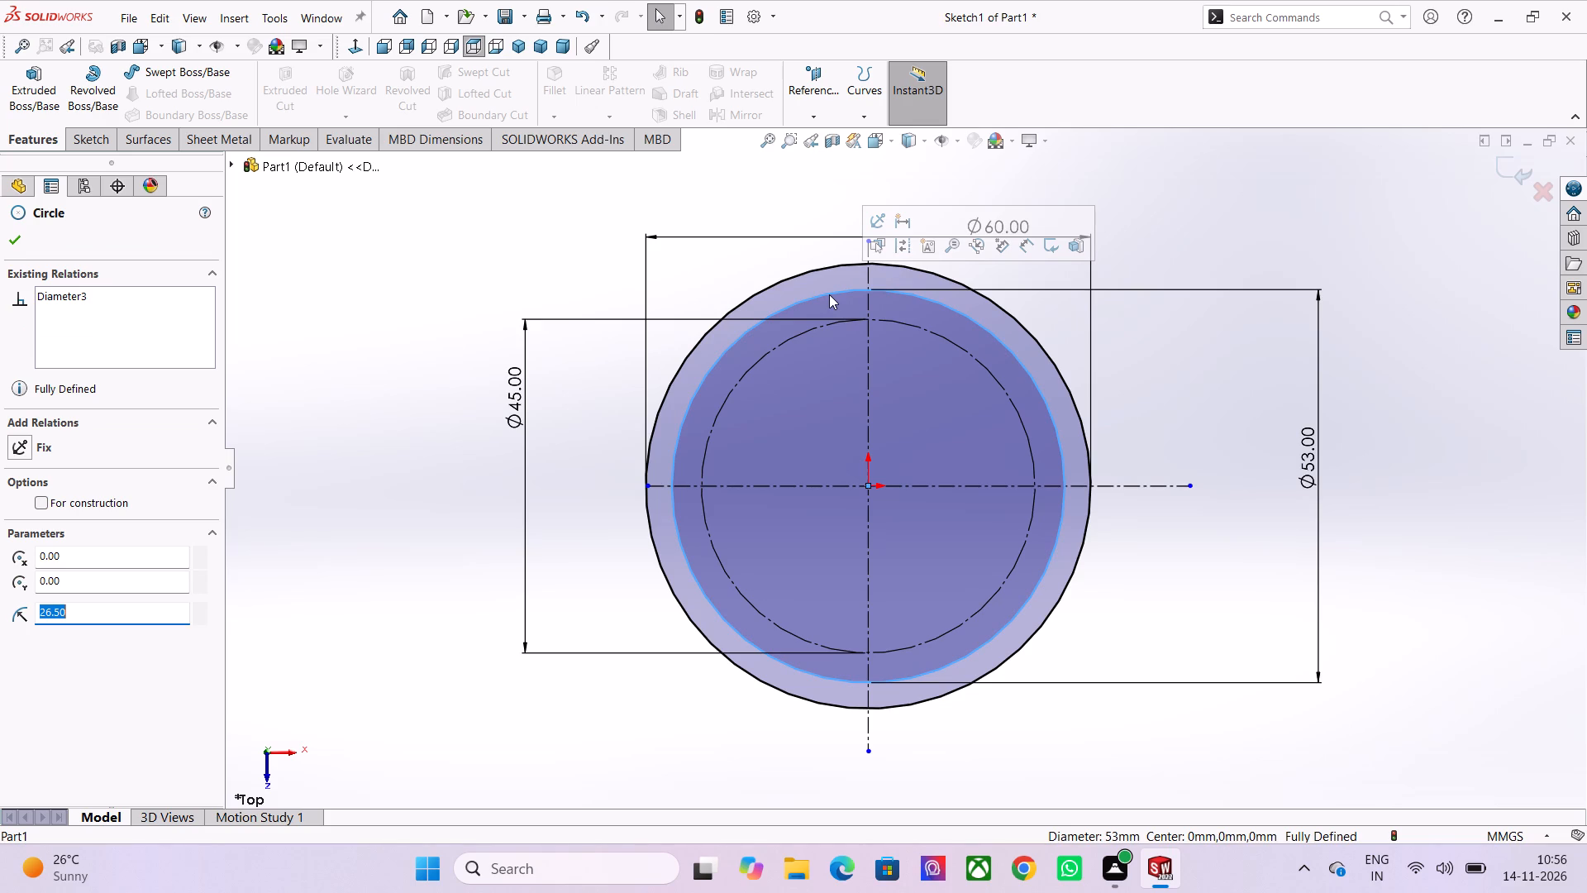
{"action": "key", "text": "Delete"}
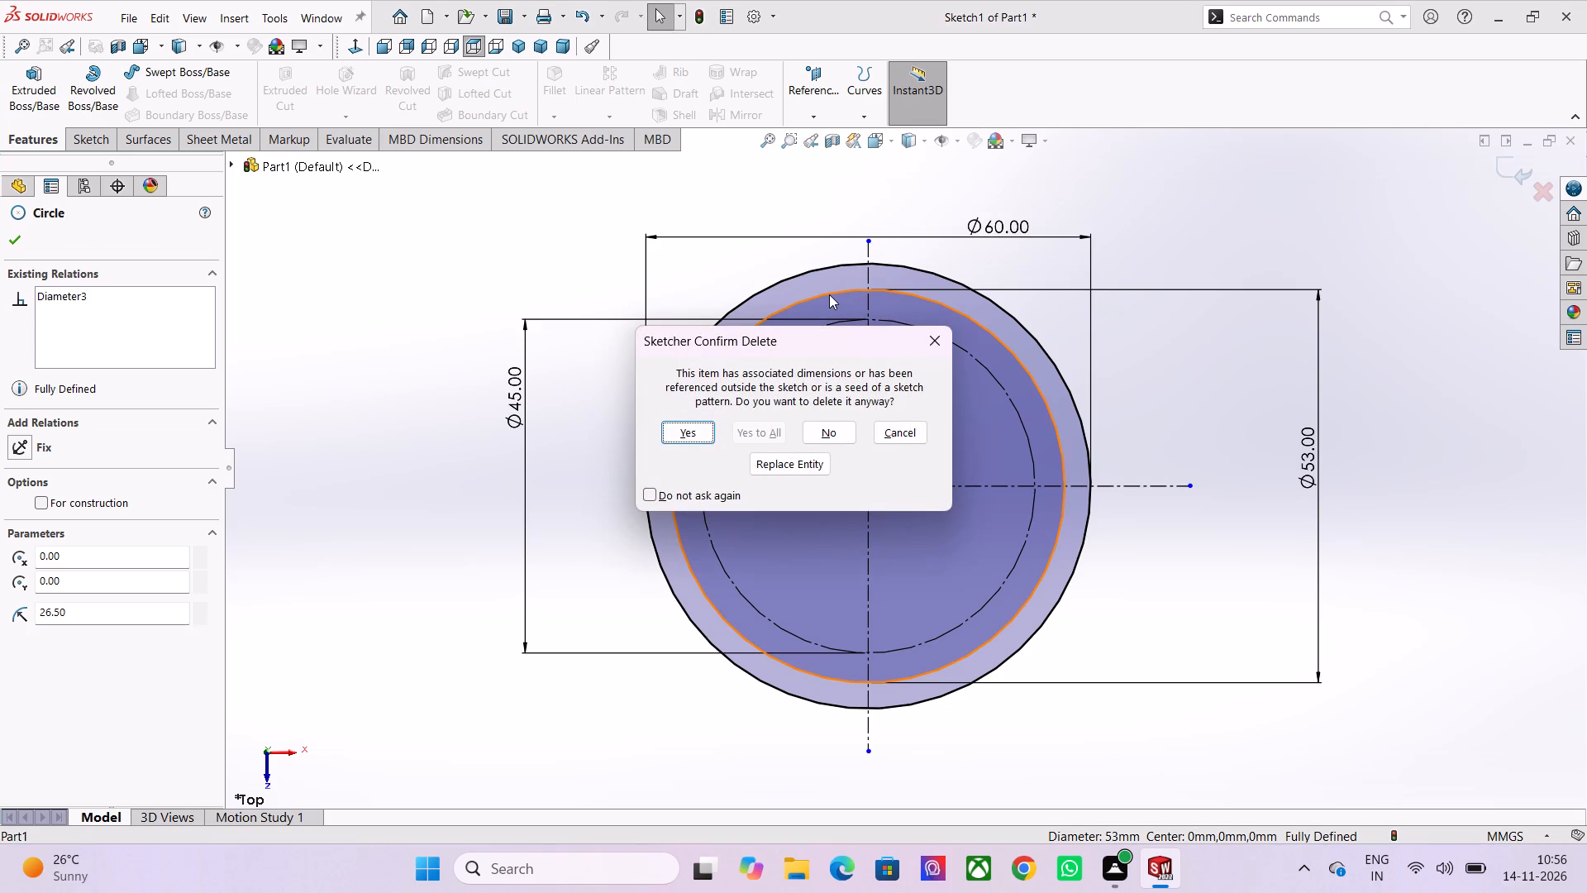
{"action": "left_click", "coordinate": [698, 440]}
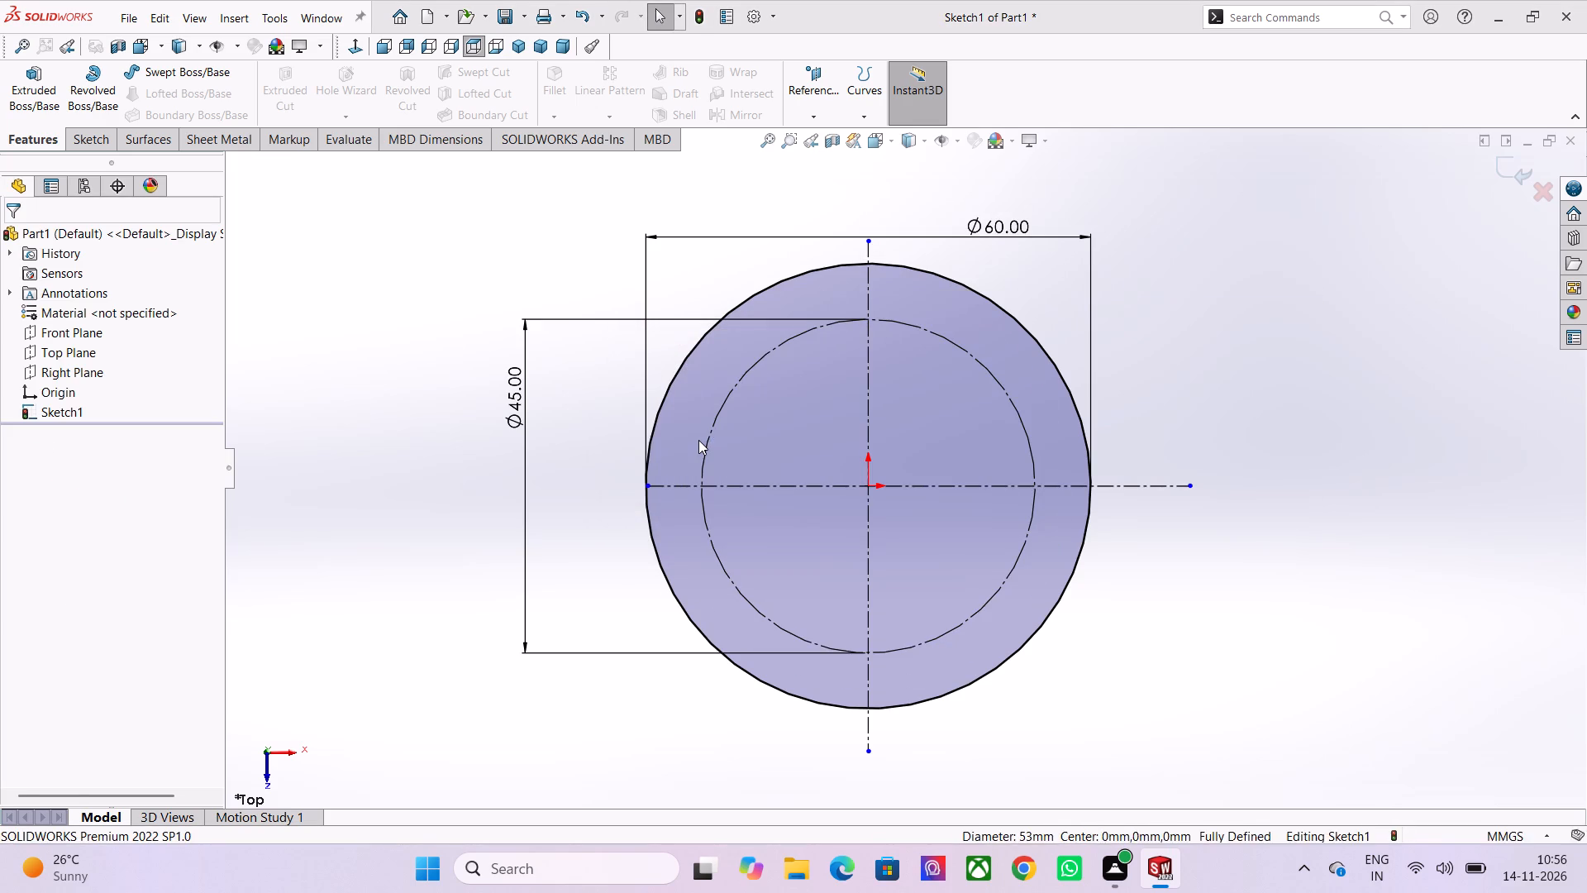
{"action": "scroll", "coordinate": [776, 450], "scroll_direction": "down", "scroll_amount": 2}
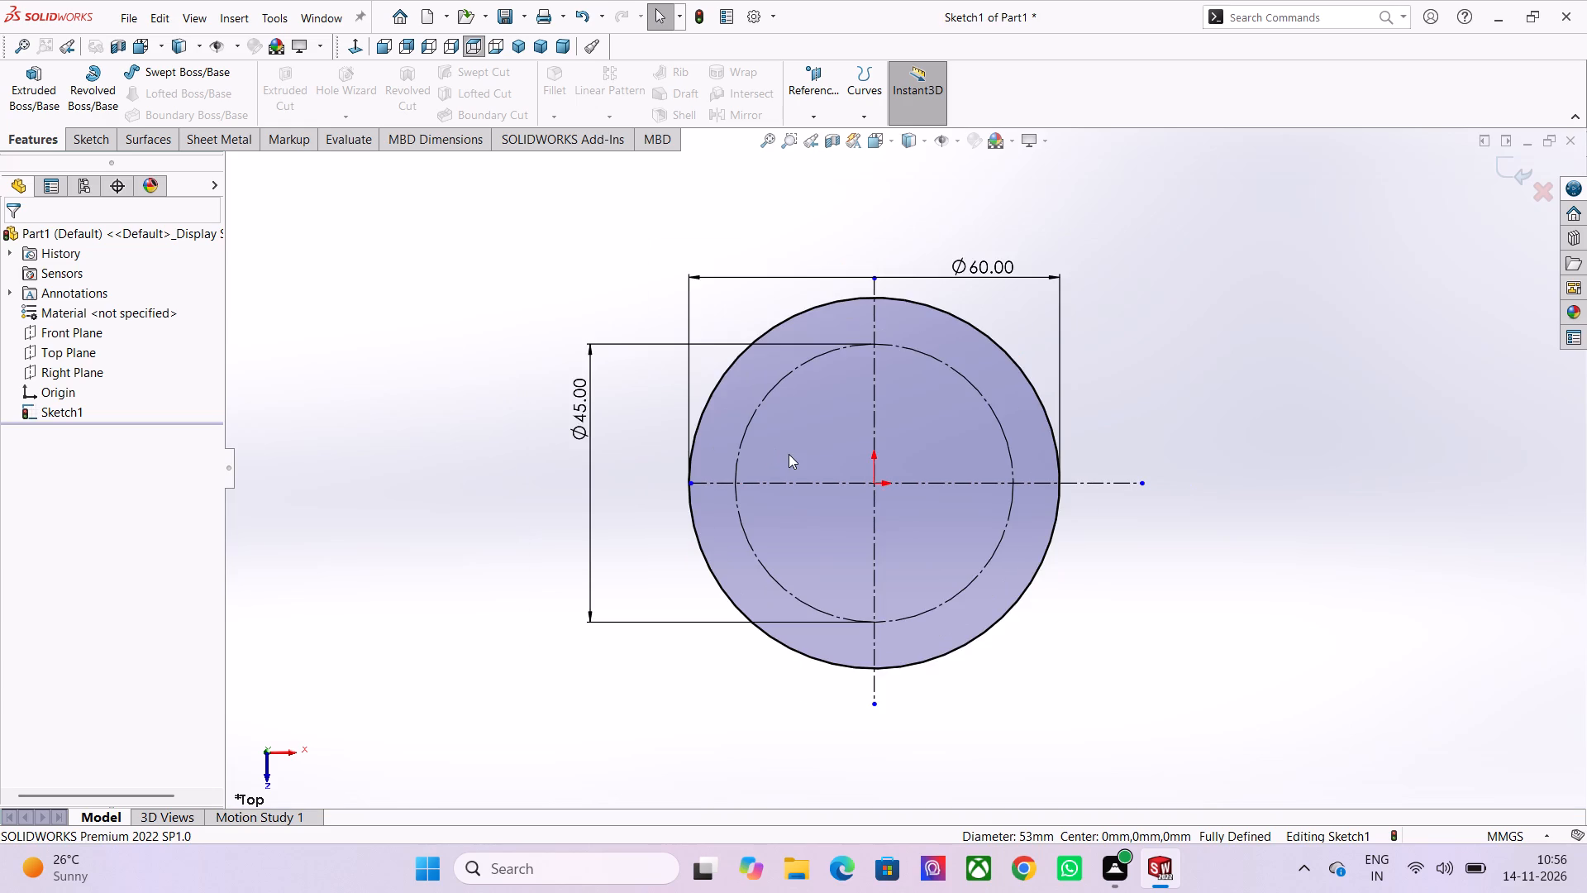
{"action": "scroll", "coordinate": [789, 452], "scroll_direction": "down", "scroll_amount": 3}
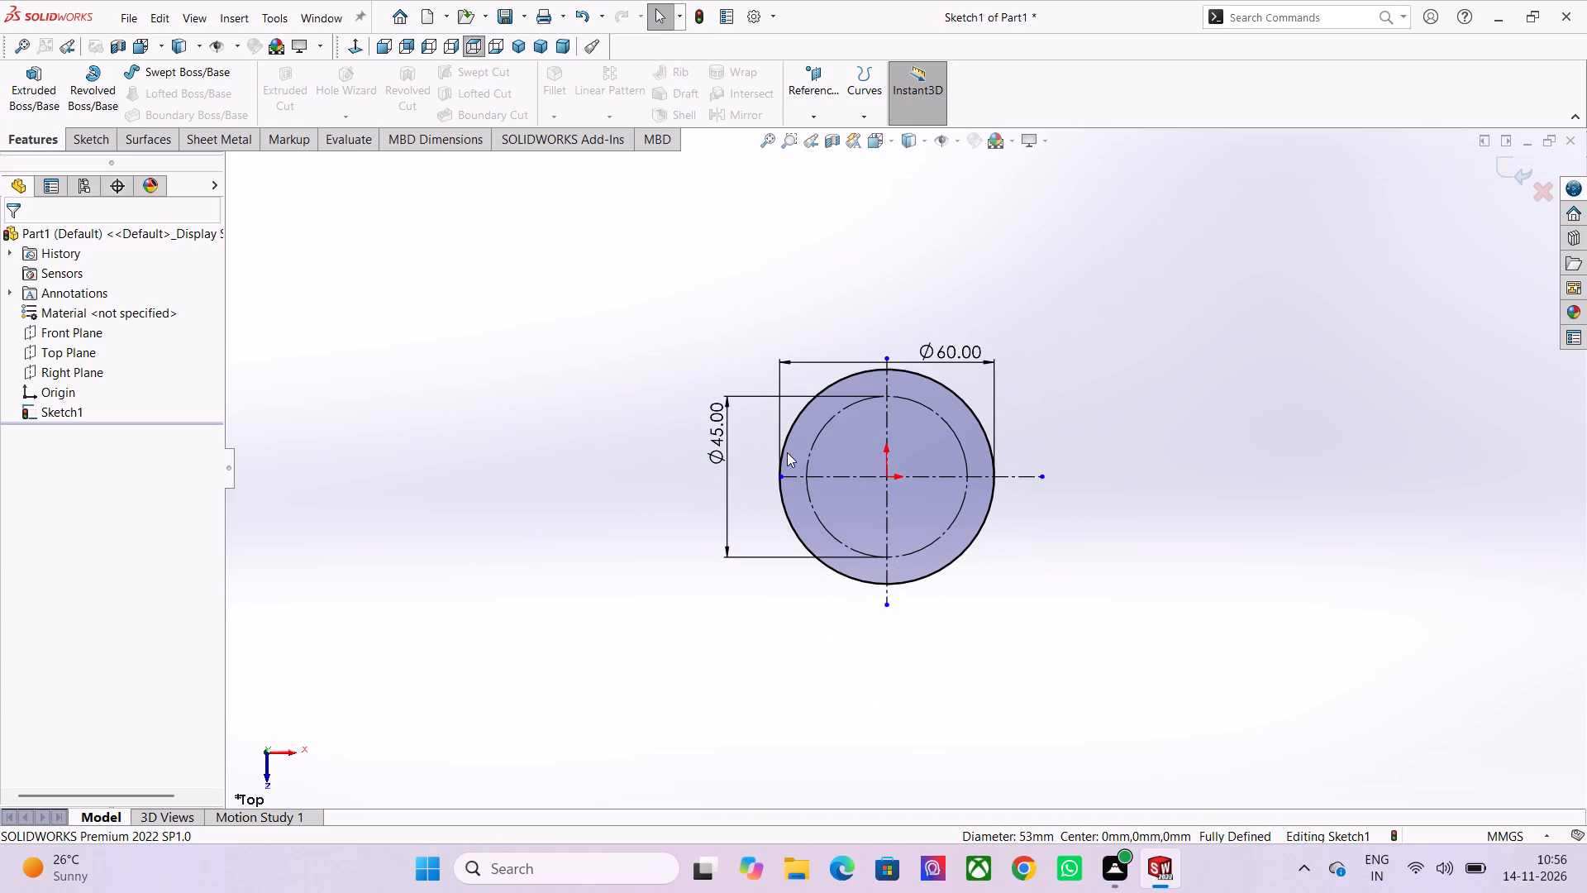
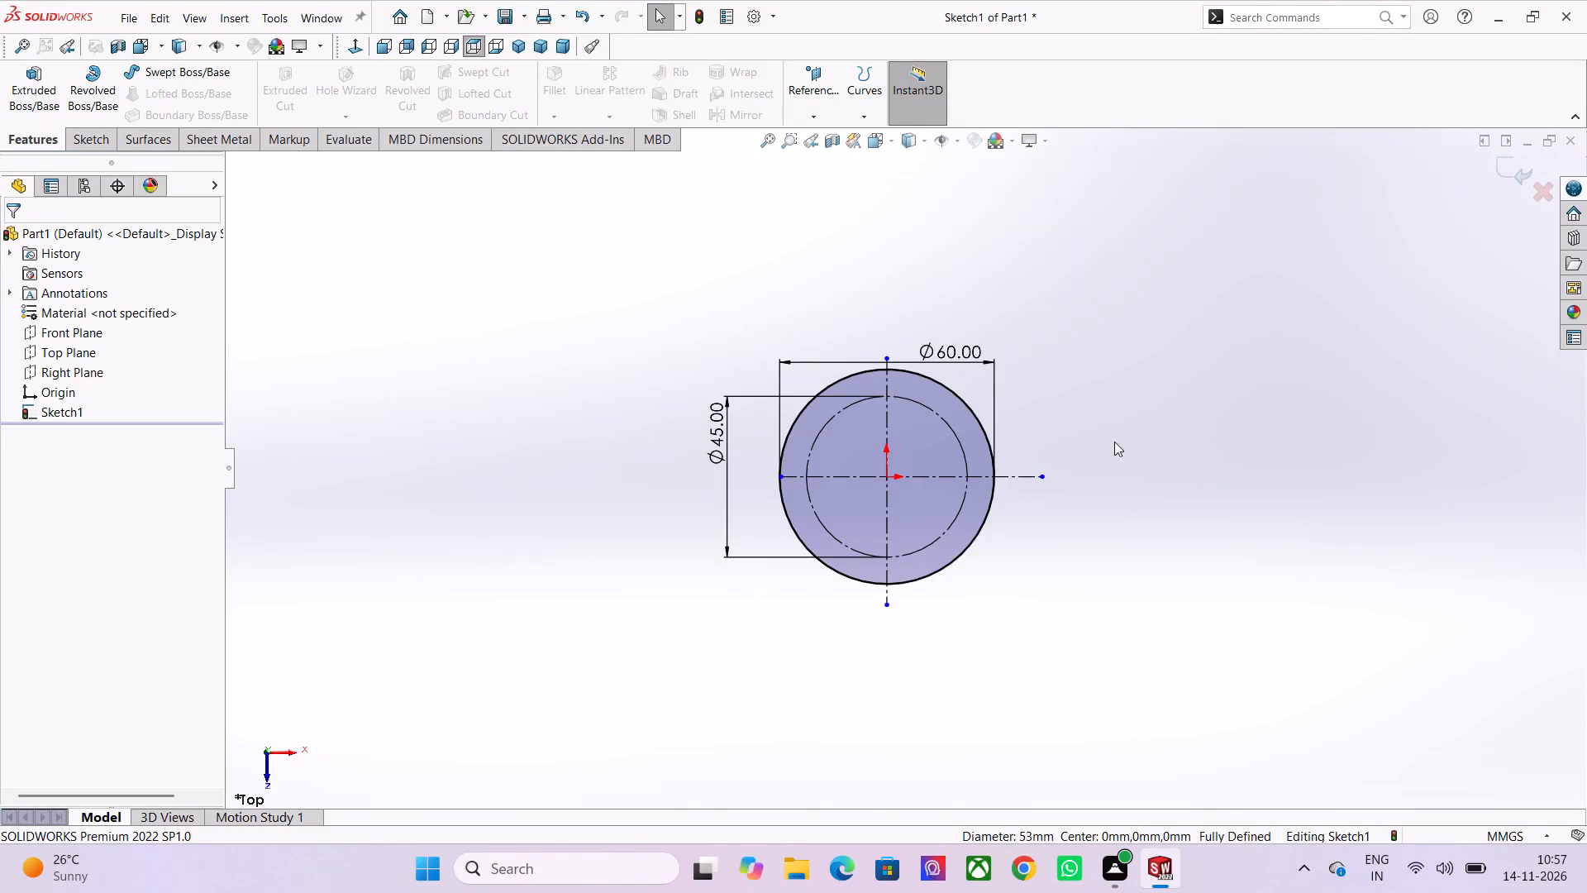
Start a Boss-Extrude of the 60 mm circle sketch using the Mid Plane end condition.
{"action": "scroll", "coordinate": [881, 512], "scroll_direction": "up", "scroll_amount": 4}
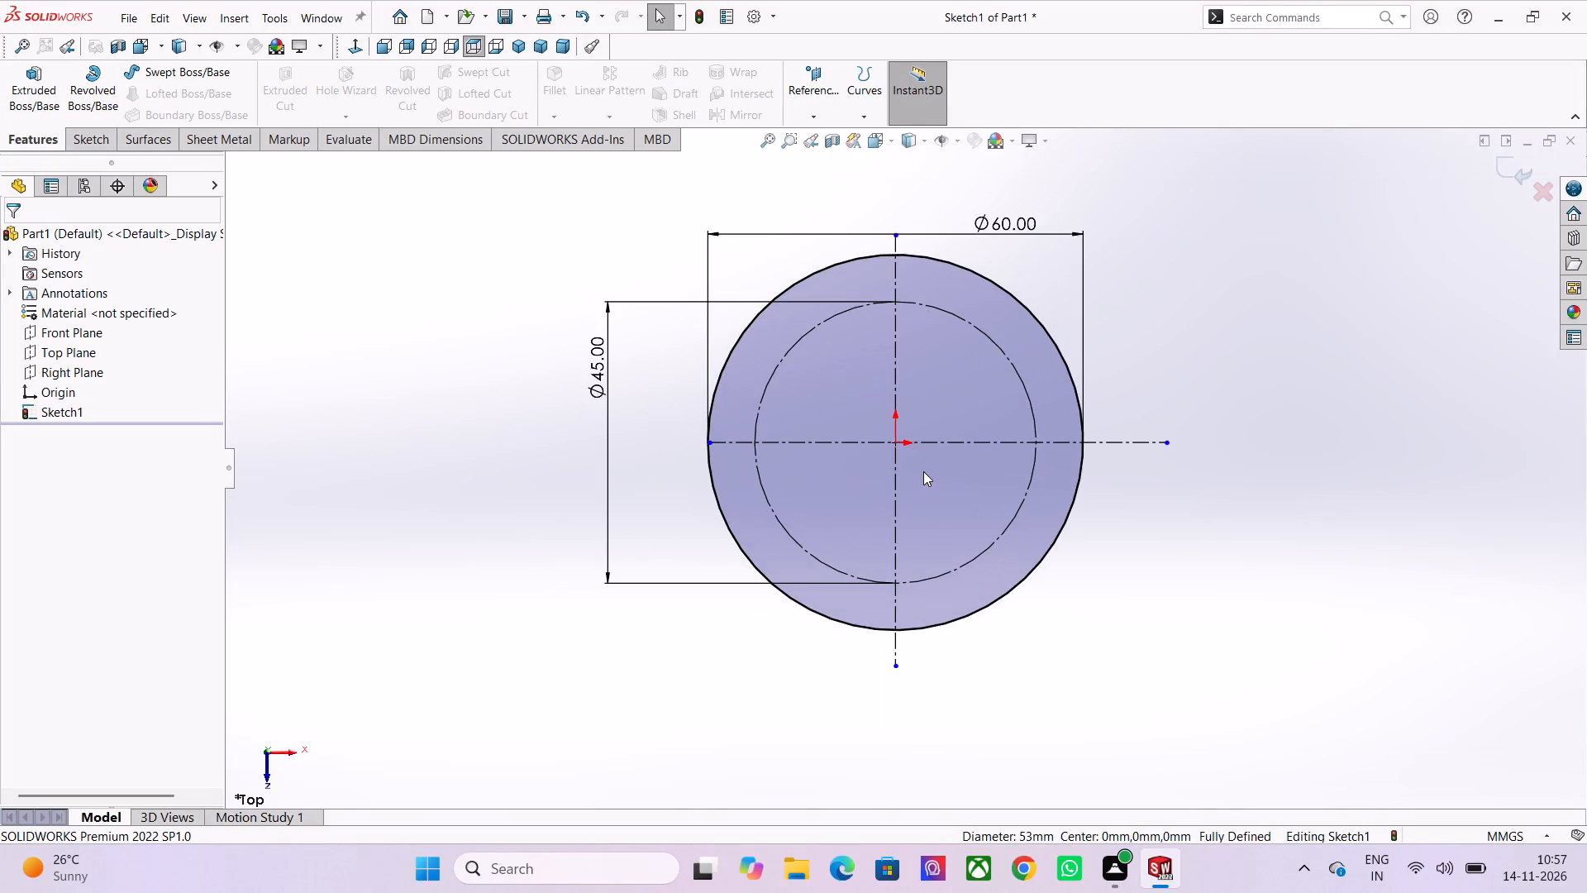
{"action": "scroll", "coordinate": [924, 470], "scroll_direction": "down", "scroll_amount": 2}
{"action": "left_click", "coordinate": [48, 88]}
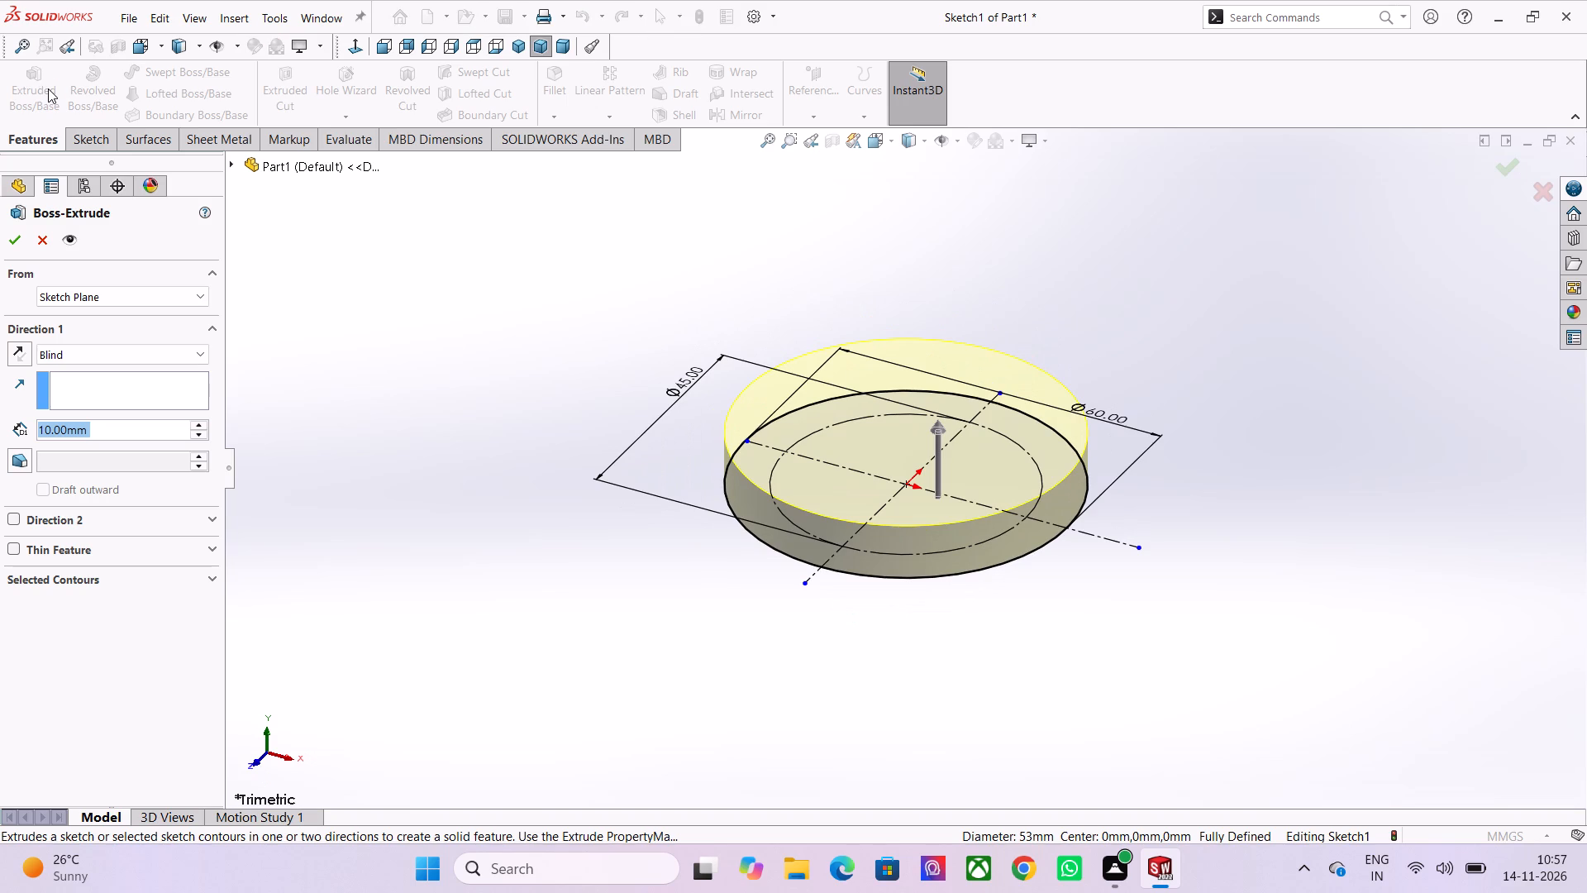
{"action": "left_click", "coordinate": [102, 351]}
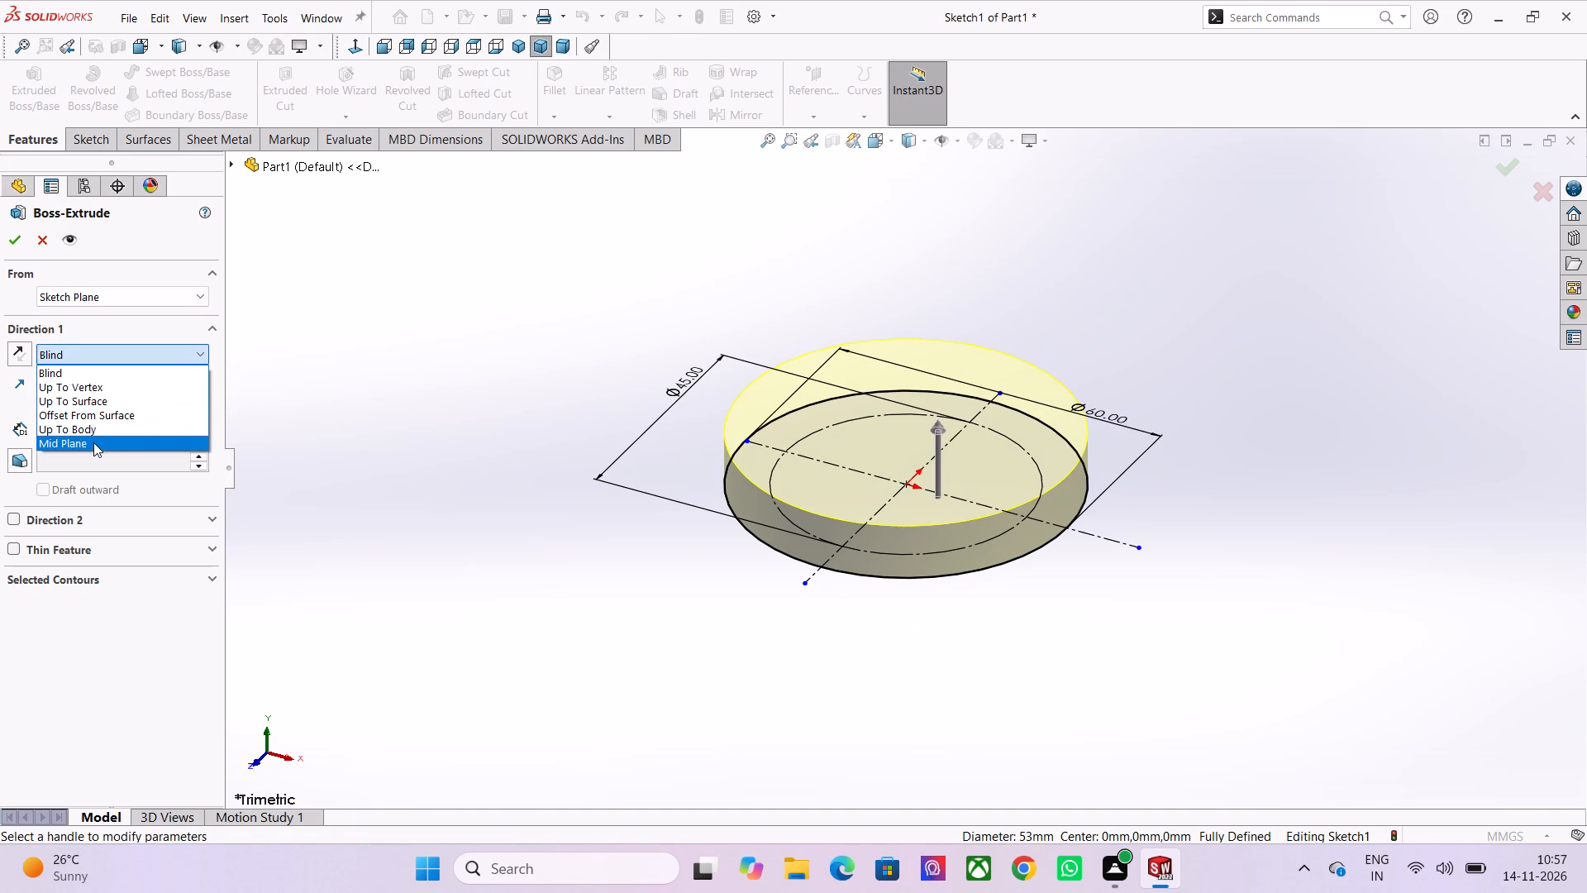
{"action": "left_click", "coordinate": [93, 442]}
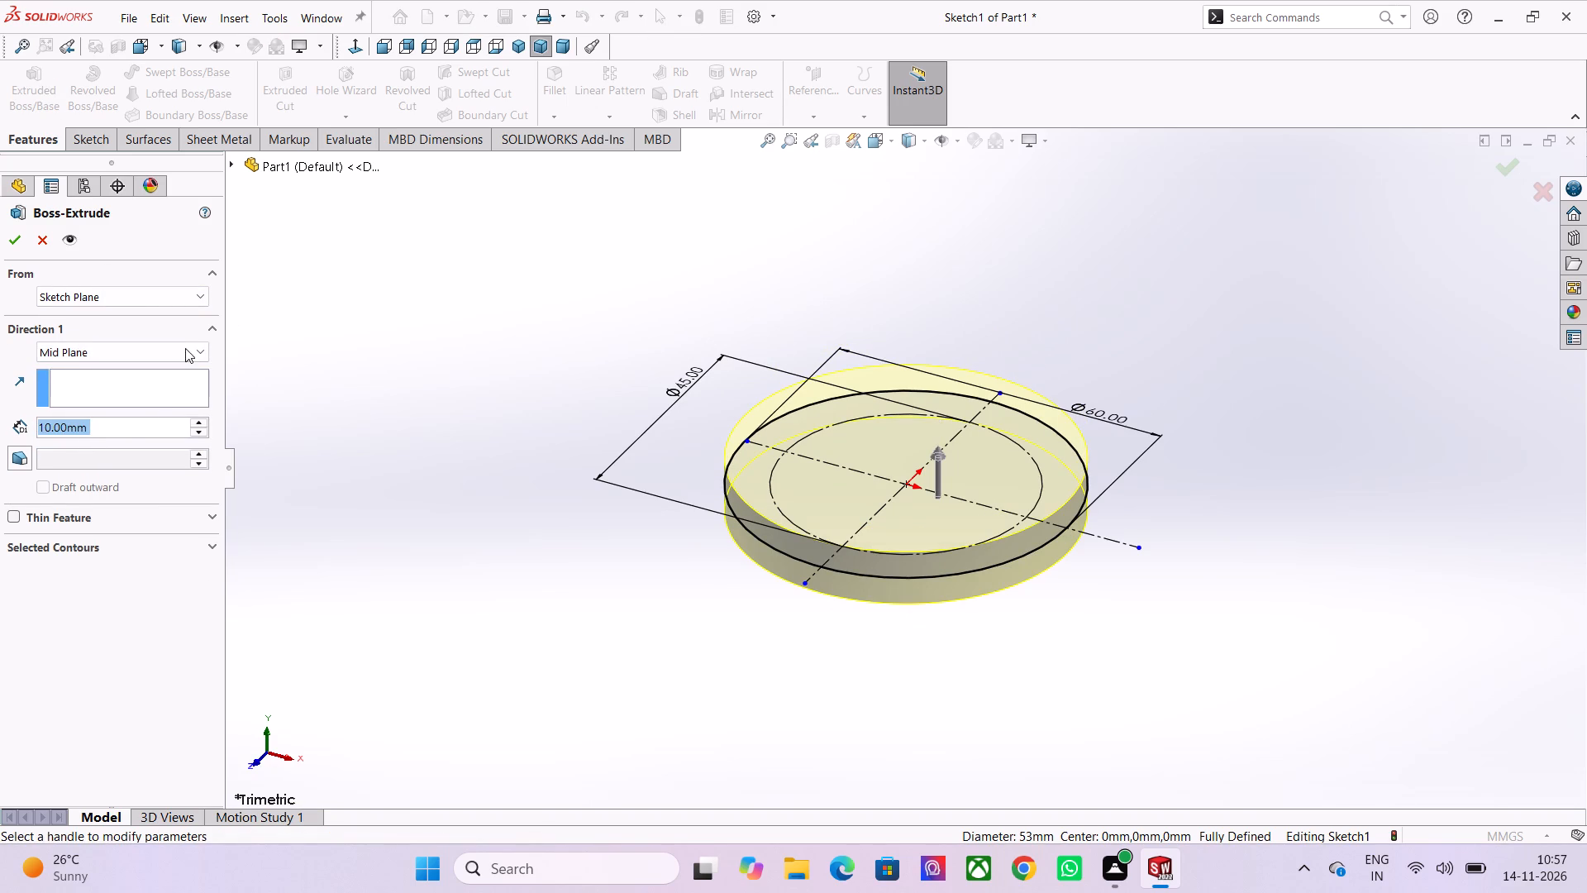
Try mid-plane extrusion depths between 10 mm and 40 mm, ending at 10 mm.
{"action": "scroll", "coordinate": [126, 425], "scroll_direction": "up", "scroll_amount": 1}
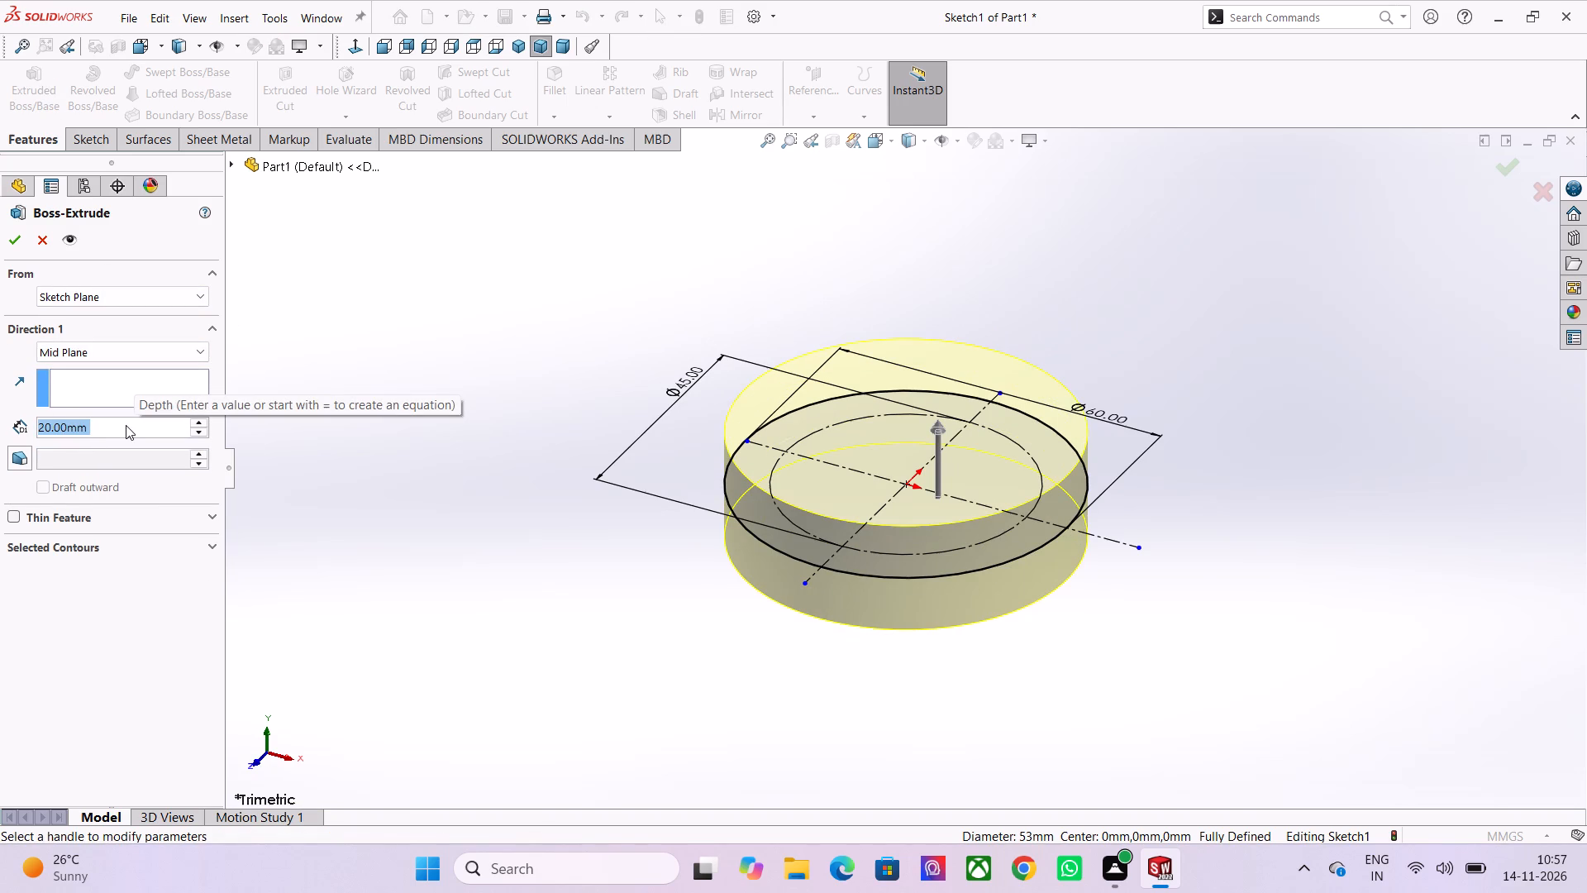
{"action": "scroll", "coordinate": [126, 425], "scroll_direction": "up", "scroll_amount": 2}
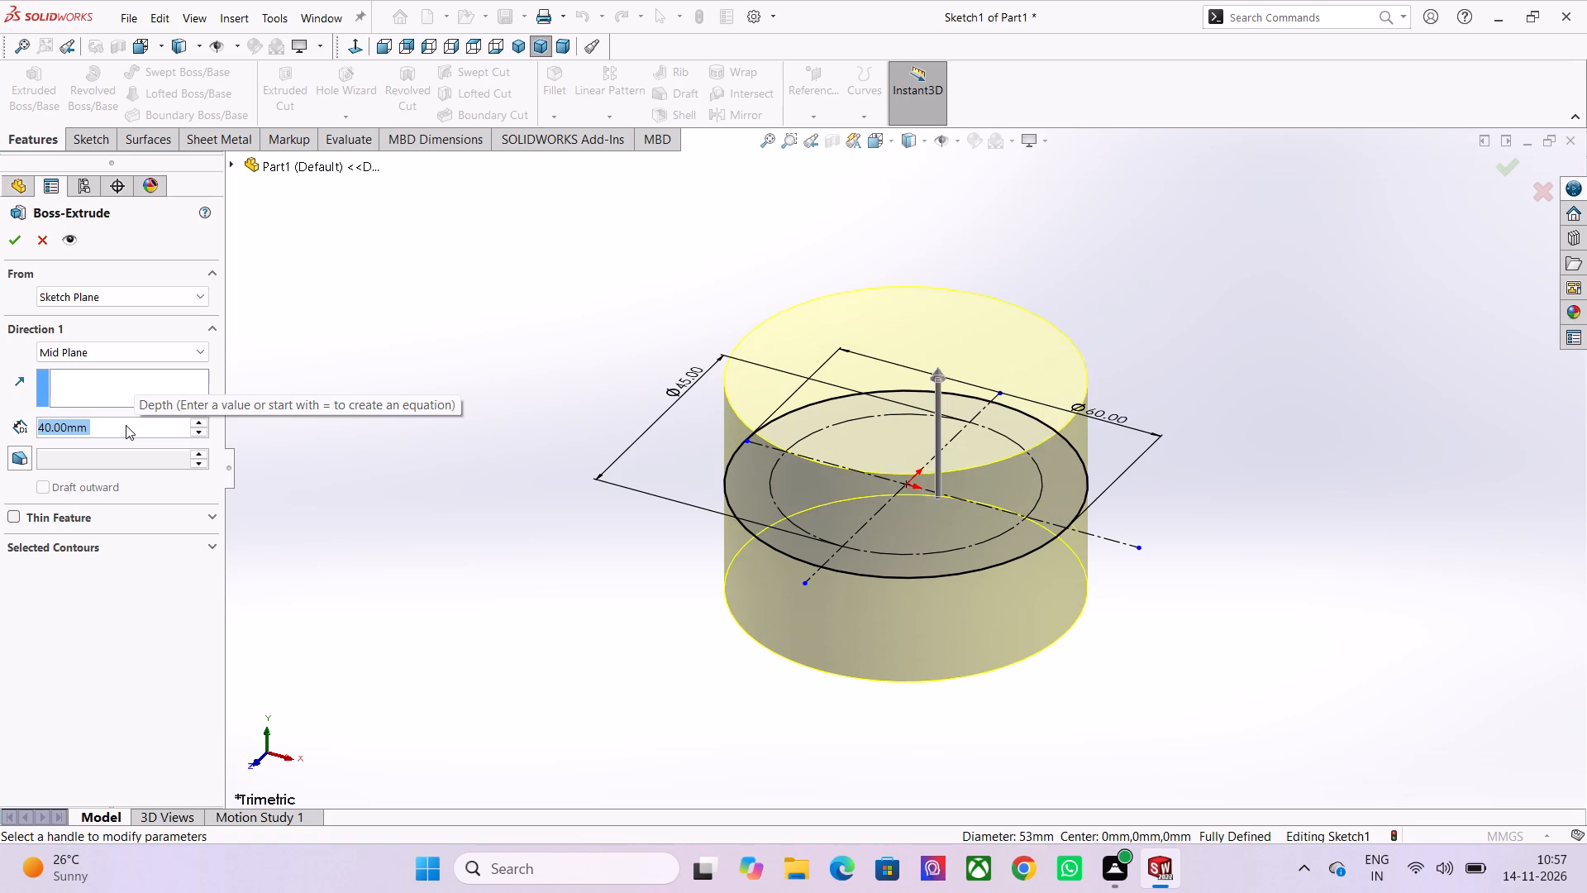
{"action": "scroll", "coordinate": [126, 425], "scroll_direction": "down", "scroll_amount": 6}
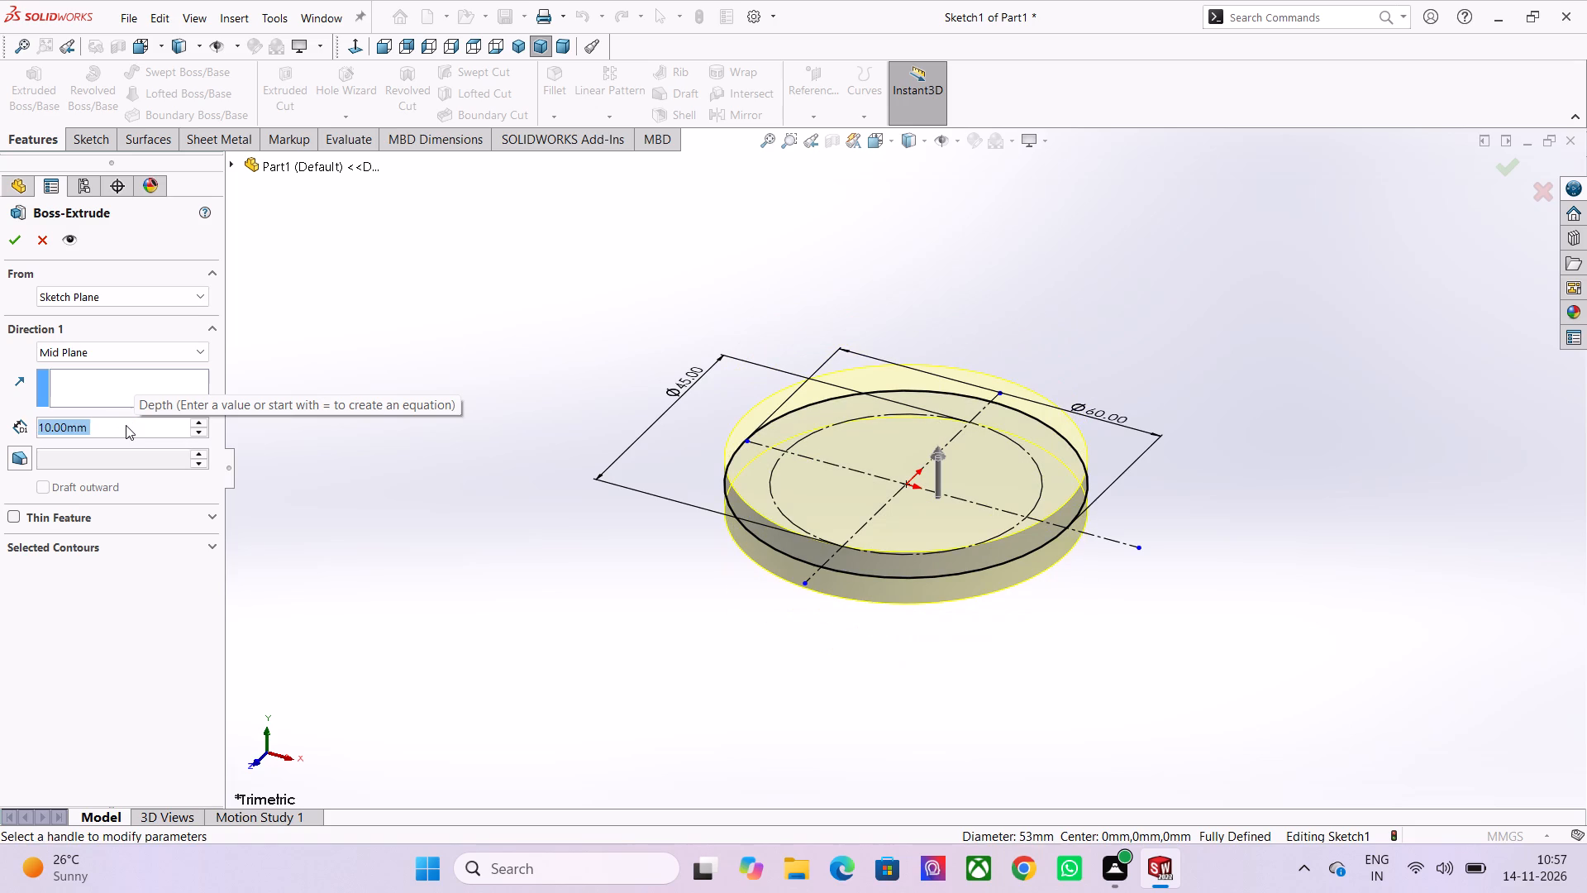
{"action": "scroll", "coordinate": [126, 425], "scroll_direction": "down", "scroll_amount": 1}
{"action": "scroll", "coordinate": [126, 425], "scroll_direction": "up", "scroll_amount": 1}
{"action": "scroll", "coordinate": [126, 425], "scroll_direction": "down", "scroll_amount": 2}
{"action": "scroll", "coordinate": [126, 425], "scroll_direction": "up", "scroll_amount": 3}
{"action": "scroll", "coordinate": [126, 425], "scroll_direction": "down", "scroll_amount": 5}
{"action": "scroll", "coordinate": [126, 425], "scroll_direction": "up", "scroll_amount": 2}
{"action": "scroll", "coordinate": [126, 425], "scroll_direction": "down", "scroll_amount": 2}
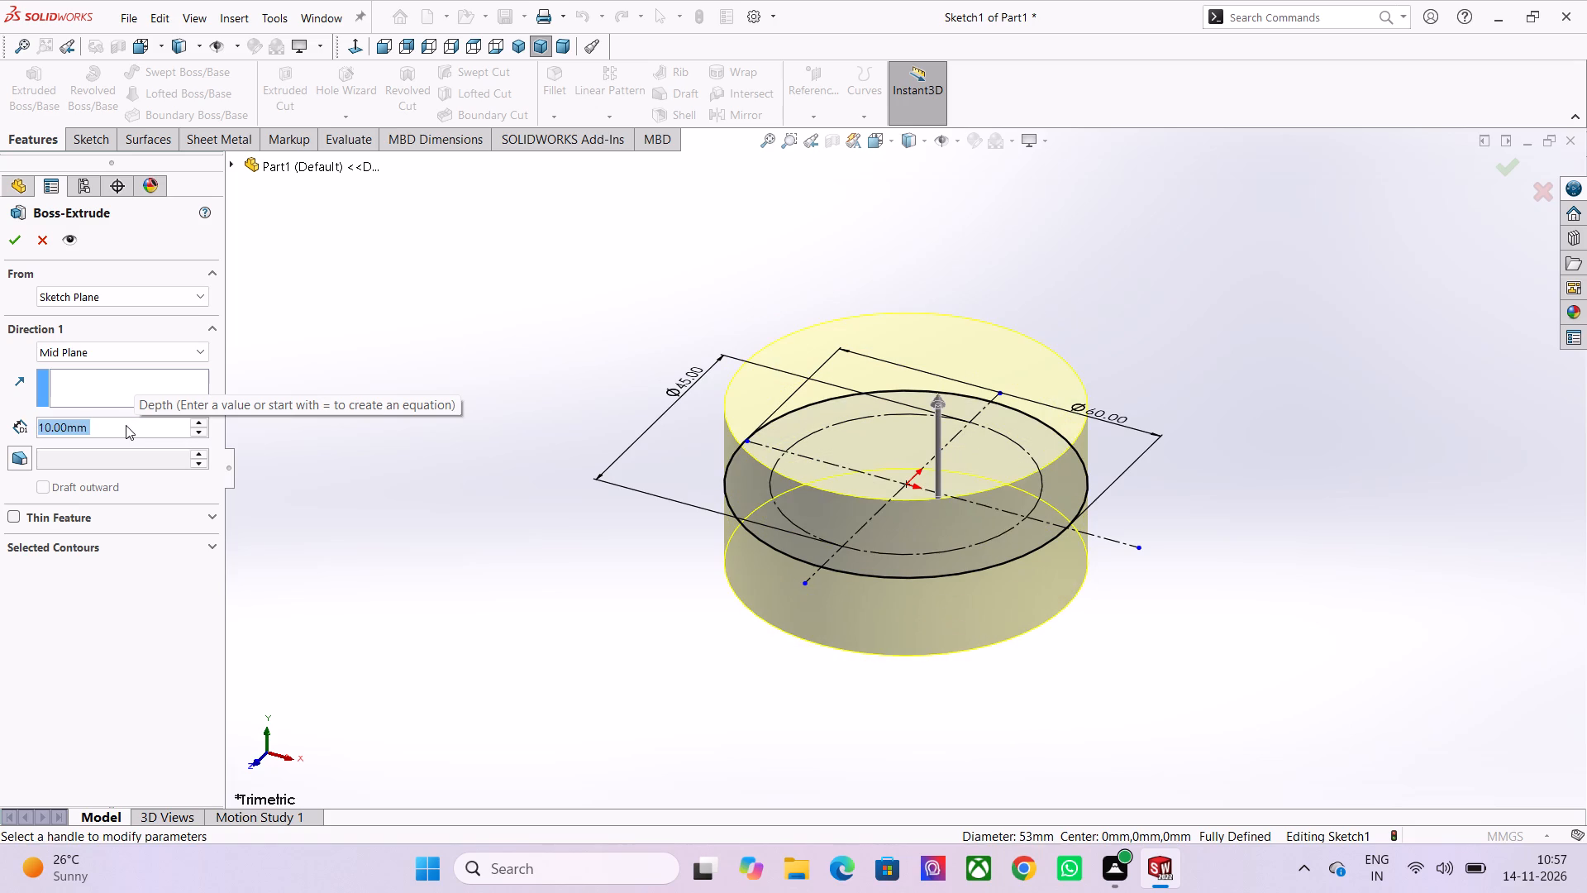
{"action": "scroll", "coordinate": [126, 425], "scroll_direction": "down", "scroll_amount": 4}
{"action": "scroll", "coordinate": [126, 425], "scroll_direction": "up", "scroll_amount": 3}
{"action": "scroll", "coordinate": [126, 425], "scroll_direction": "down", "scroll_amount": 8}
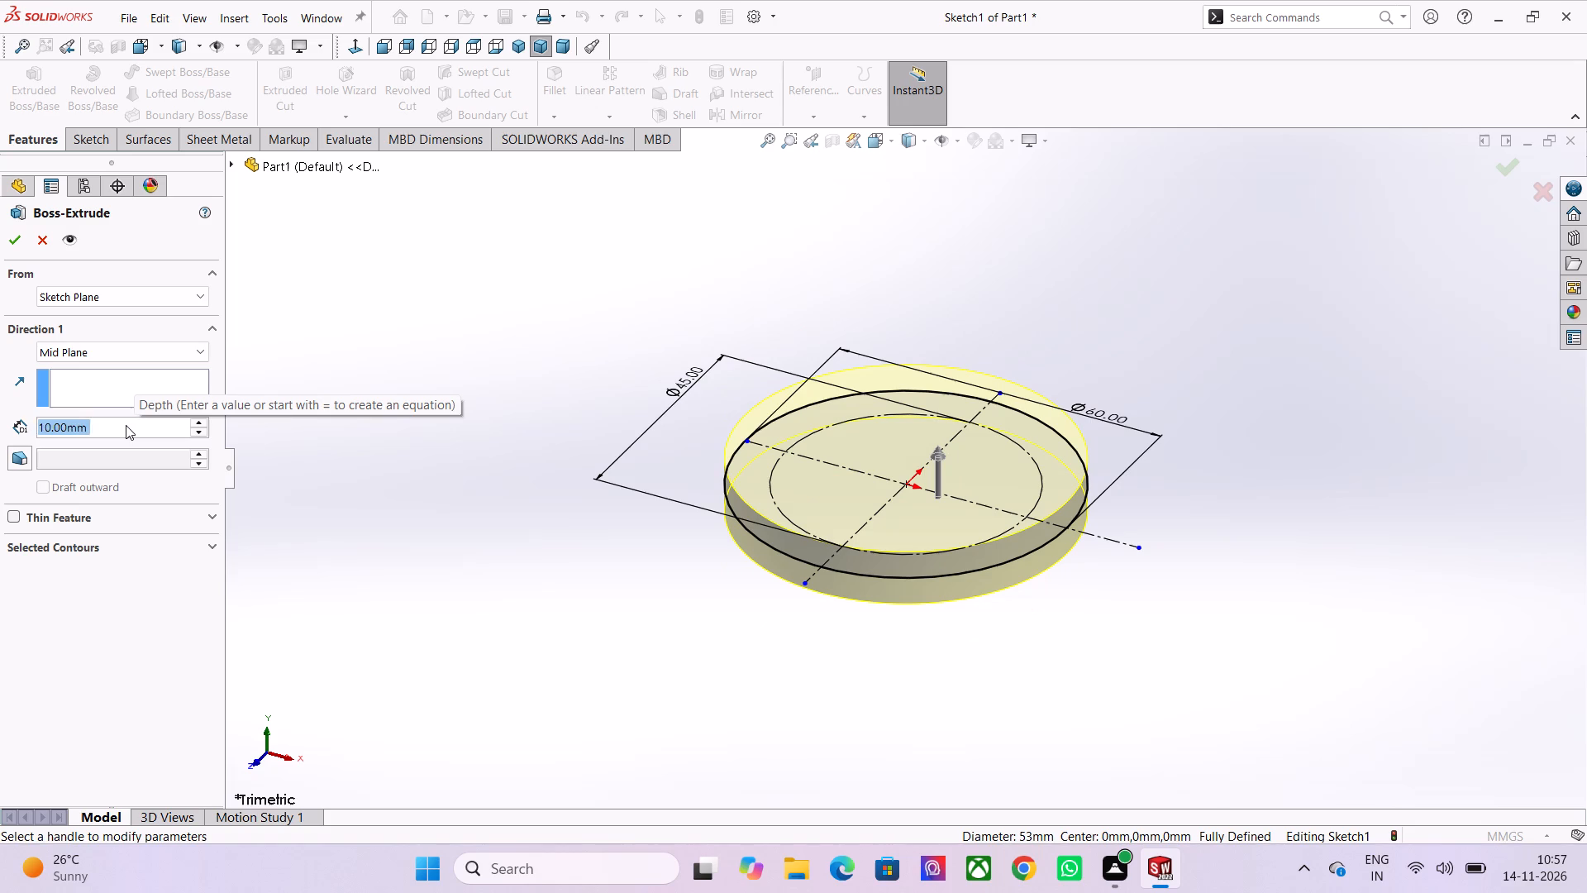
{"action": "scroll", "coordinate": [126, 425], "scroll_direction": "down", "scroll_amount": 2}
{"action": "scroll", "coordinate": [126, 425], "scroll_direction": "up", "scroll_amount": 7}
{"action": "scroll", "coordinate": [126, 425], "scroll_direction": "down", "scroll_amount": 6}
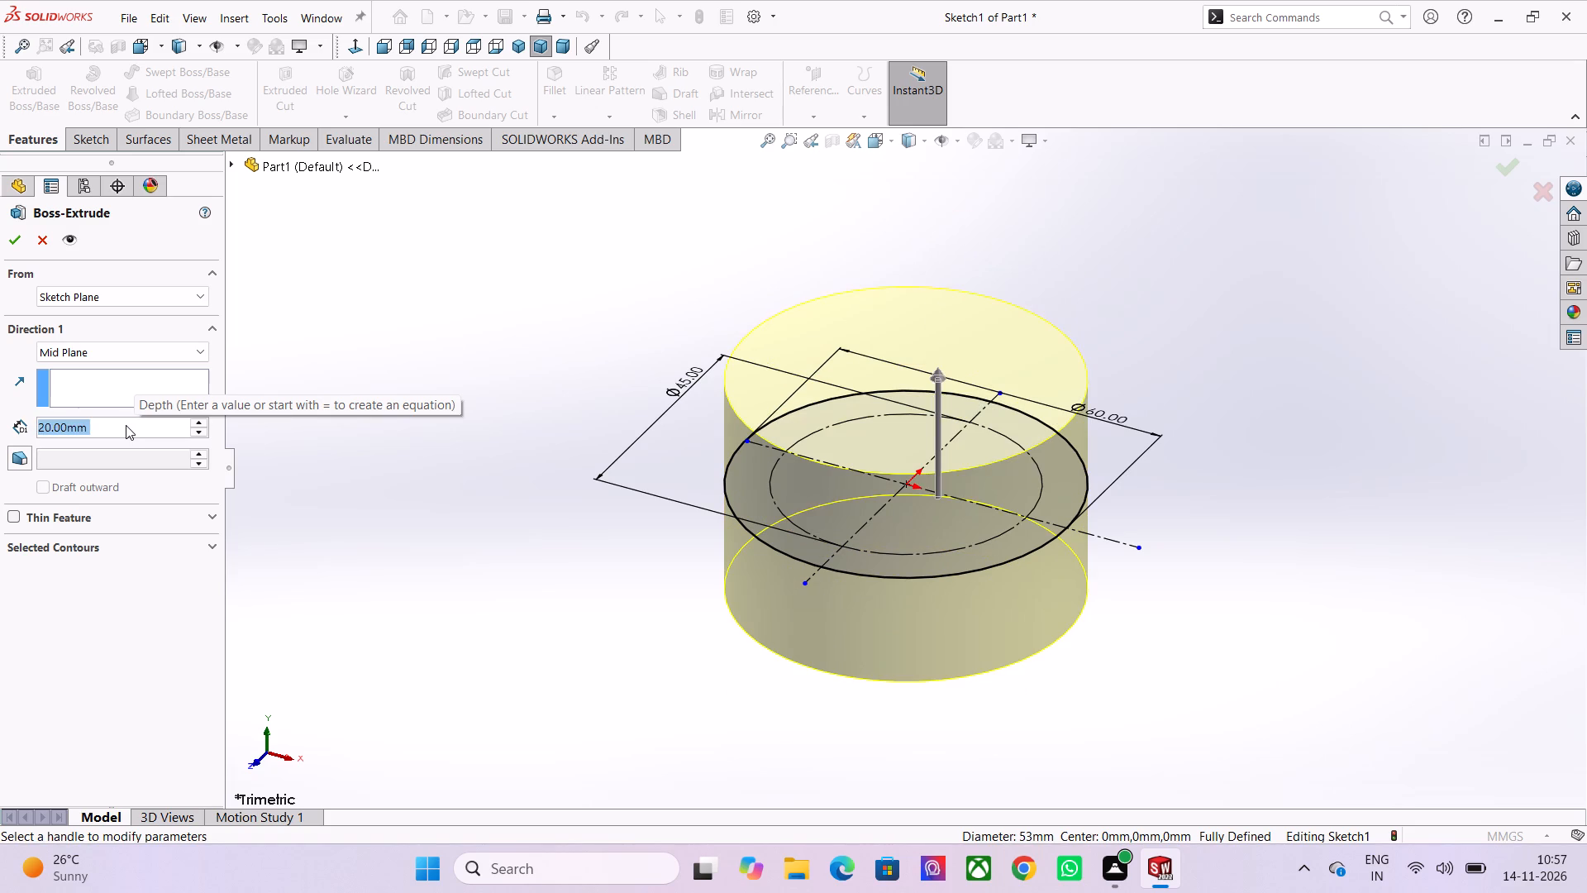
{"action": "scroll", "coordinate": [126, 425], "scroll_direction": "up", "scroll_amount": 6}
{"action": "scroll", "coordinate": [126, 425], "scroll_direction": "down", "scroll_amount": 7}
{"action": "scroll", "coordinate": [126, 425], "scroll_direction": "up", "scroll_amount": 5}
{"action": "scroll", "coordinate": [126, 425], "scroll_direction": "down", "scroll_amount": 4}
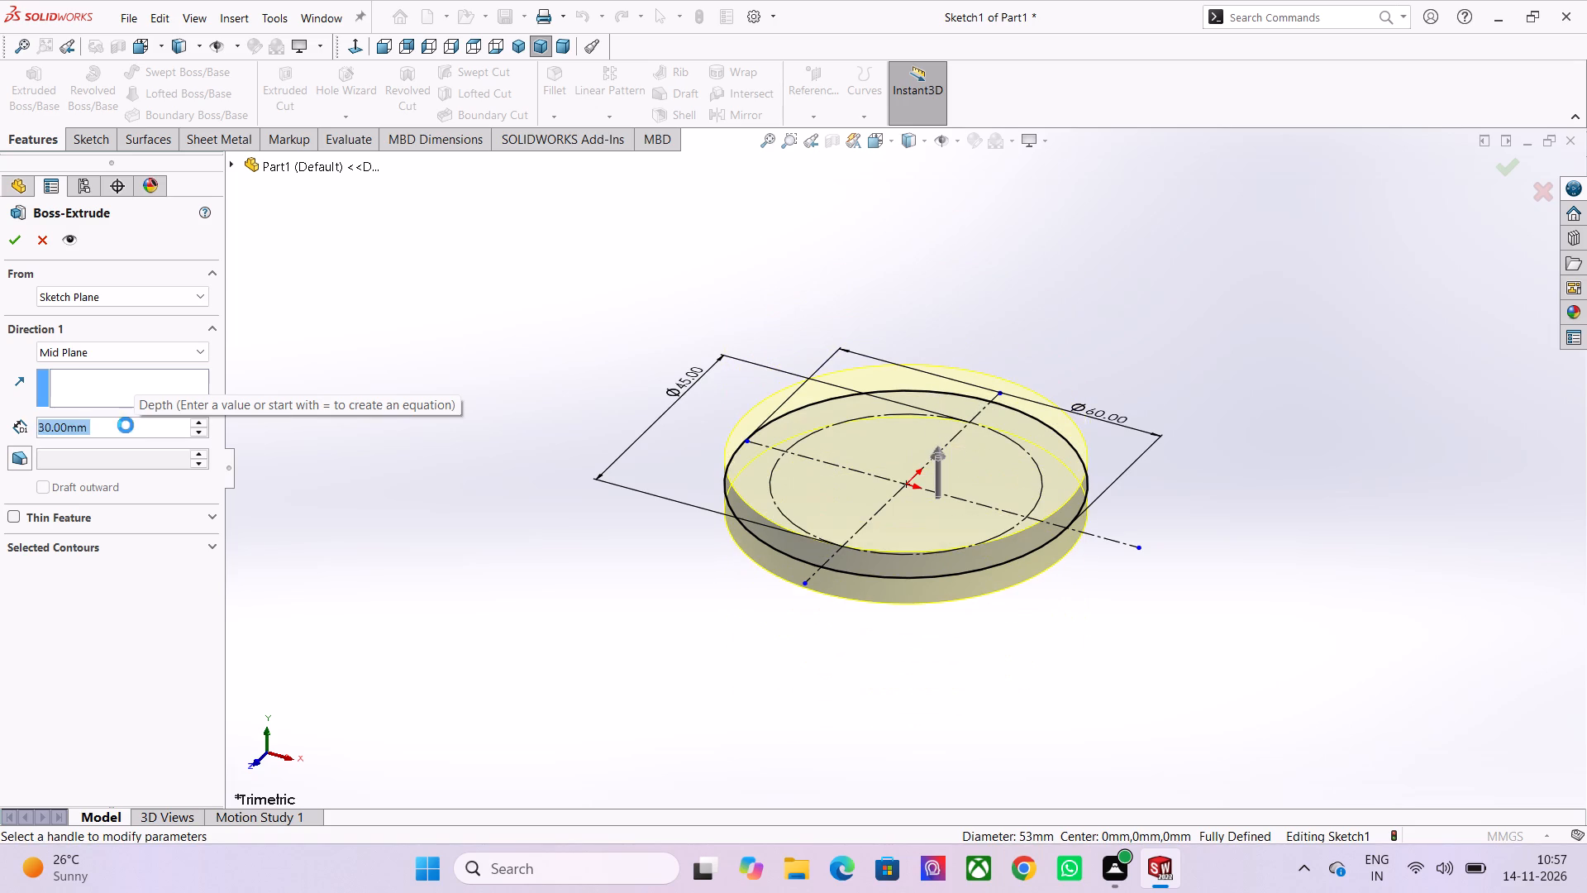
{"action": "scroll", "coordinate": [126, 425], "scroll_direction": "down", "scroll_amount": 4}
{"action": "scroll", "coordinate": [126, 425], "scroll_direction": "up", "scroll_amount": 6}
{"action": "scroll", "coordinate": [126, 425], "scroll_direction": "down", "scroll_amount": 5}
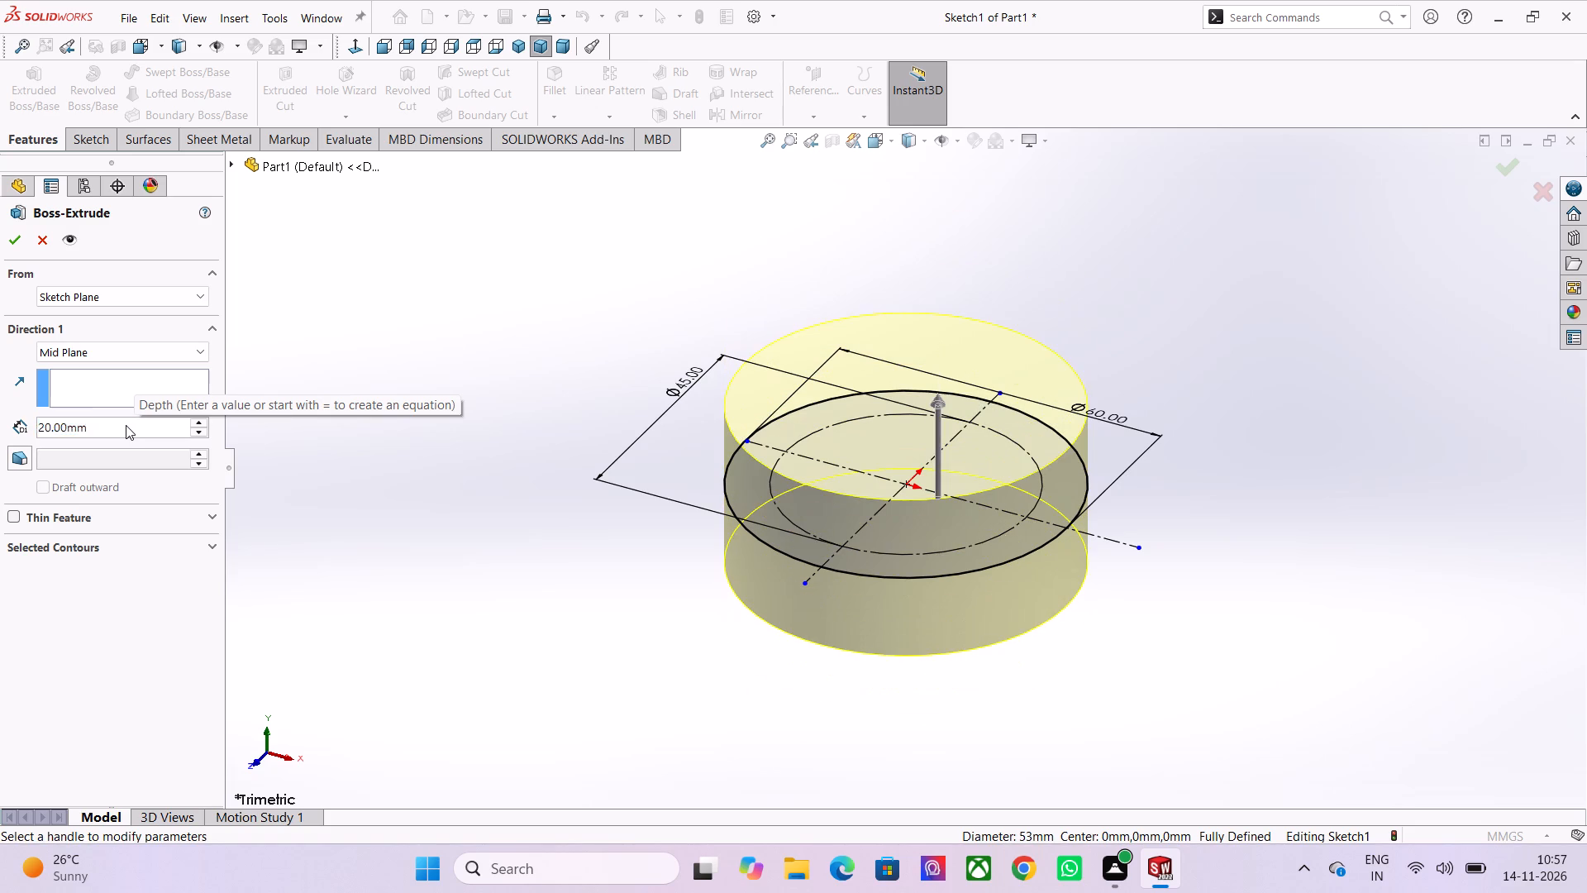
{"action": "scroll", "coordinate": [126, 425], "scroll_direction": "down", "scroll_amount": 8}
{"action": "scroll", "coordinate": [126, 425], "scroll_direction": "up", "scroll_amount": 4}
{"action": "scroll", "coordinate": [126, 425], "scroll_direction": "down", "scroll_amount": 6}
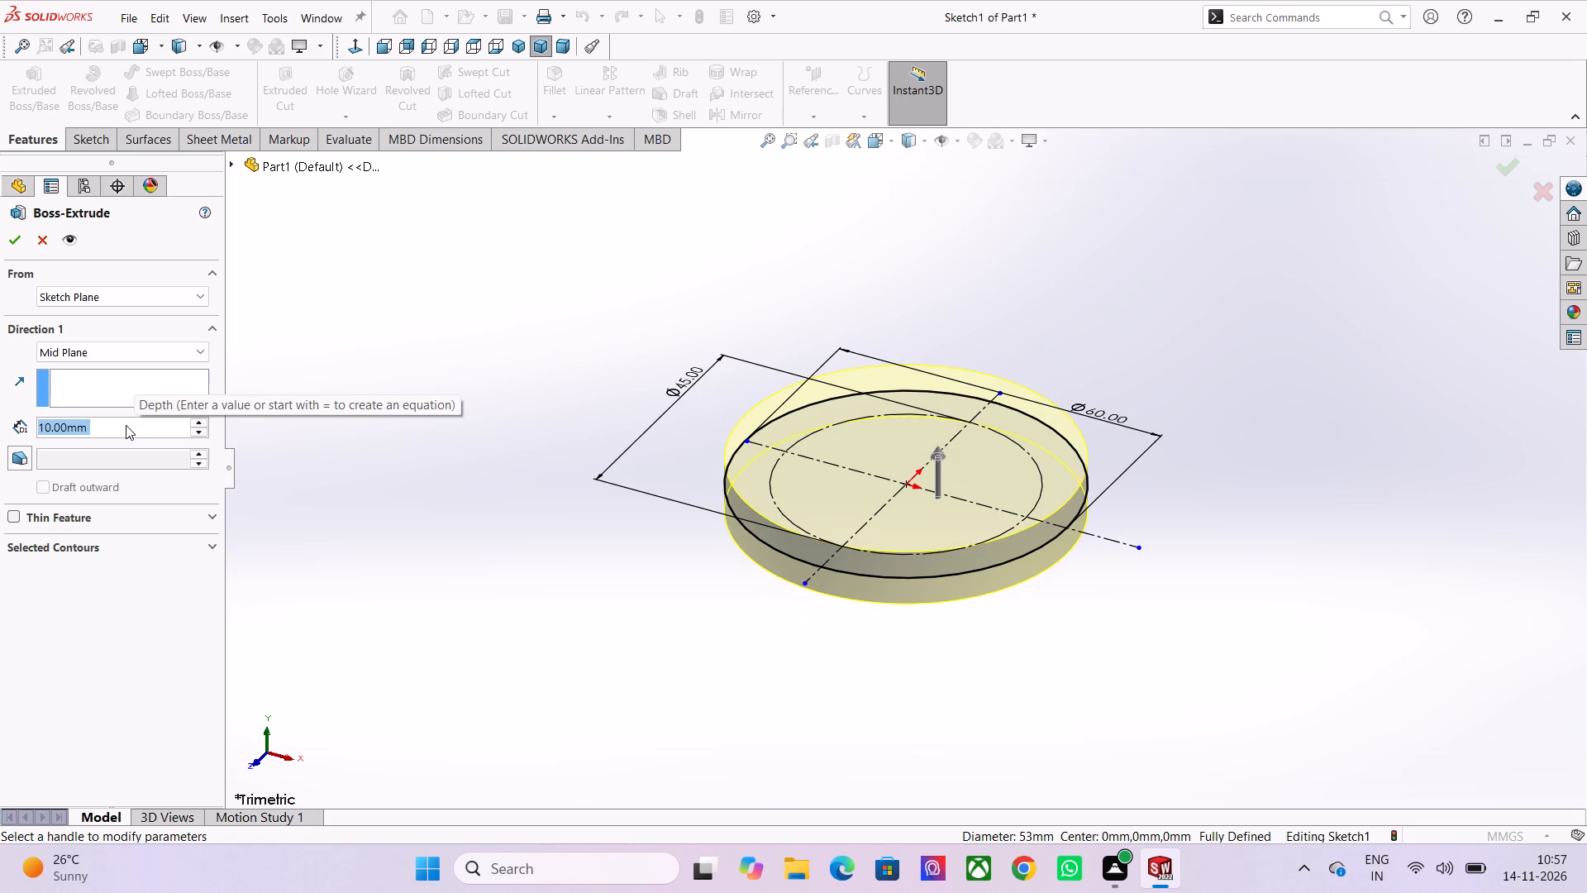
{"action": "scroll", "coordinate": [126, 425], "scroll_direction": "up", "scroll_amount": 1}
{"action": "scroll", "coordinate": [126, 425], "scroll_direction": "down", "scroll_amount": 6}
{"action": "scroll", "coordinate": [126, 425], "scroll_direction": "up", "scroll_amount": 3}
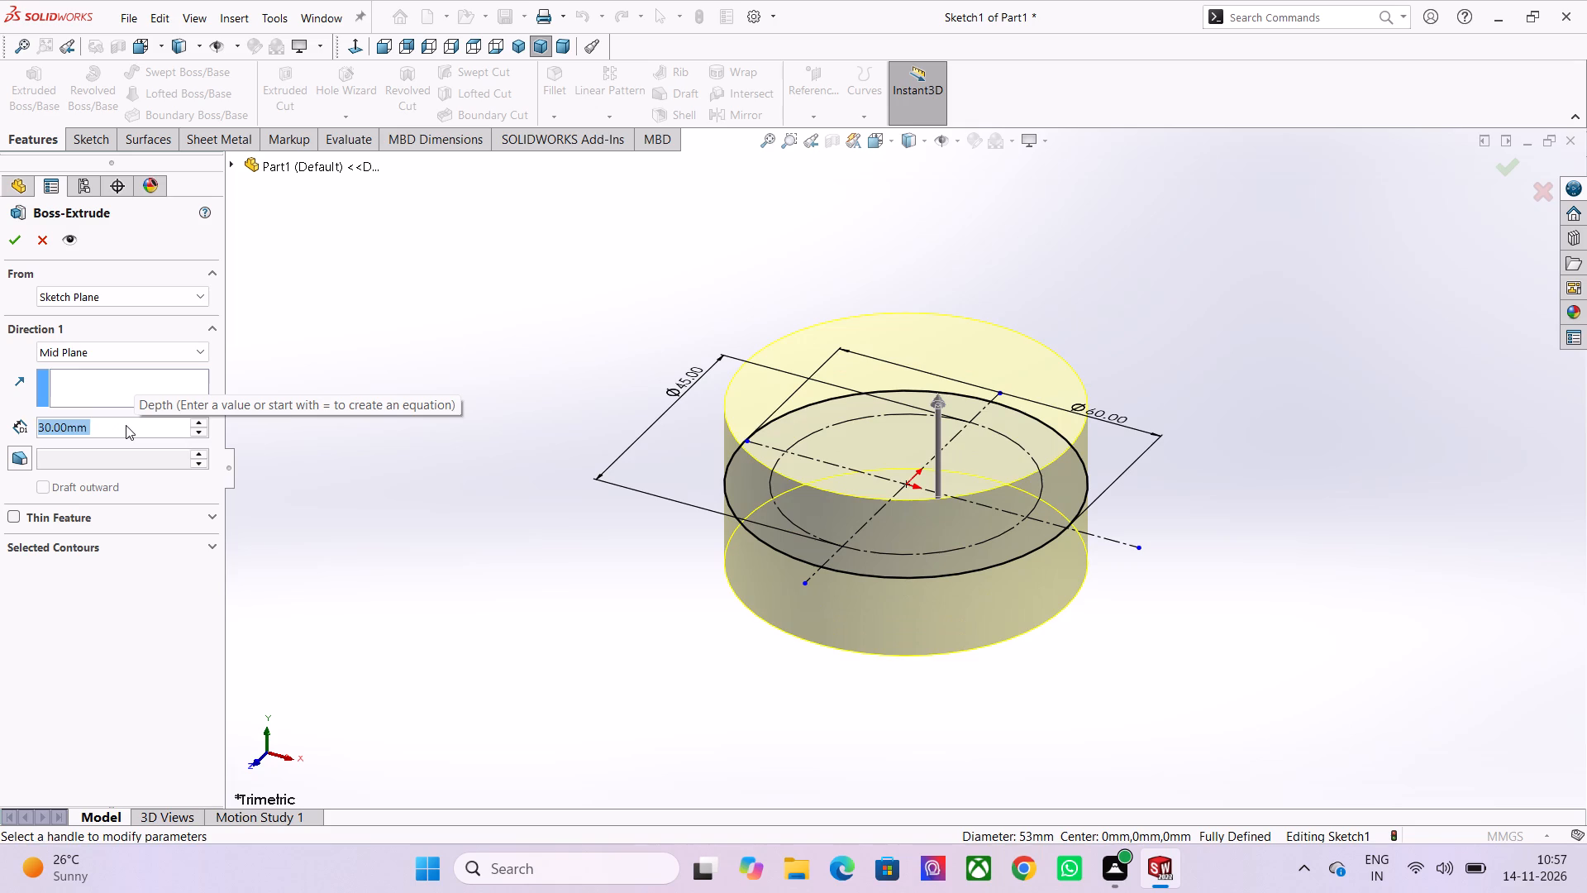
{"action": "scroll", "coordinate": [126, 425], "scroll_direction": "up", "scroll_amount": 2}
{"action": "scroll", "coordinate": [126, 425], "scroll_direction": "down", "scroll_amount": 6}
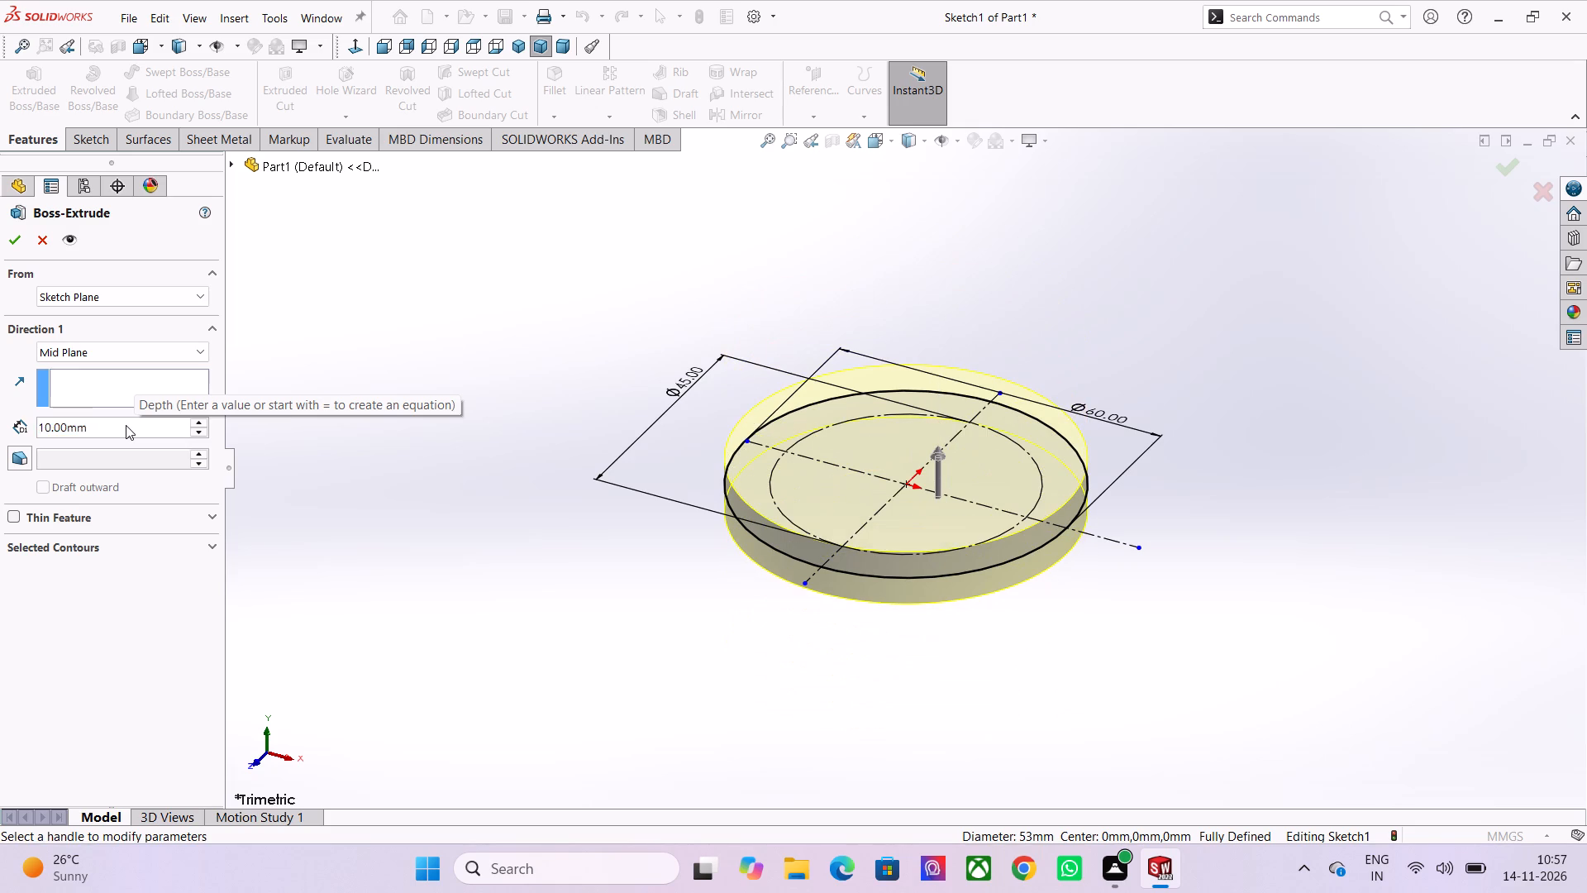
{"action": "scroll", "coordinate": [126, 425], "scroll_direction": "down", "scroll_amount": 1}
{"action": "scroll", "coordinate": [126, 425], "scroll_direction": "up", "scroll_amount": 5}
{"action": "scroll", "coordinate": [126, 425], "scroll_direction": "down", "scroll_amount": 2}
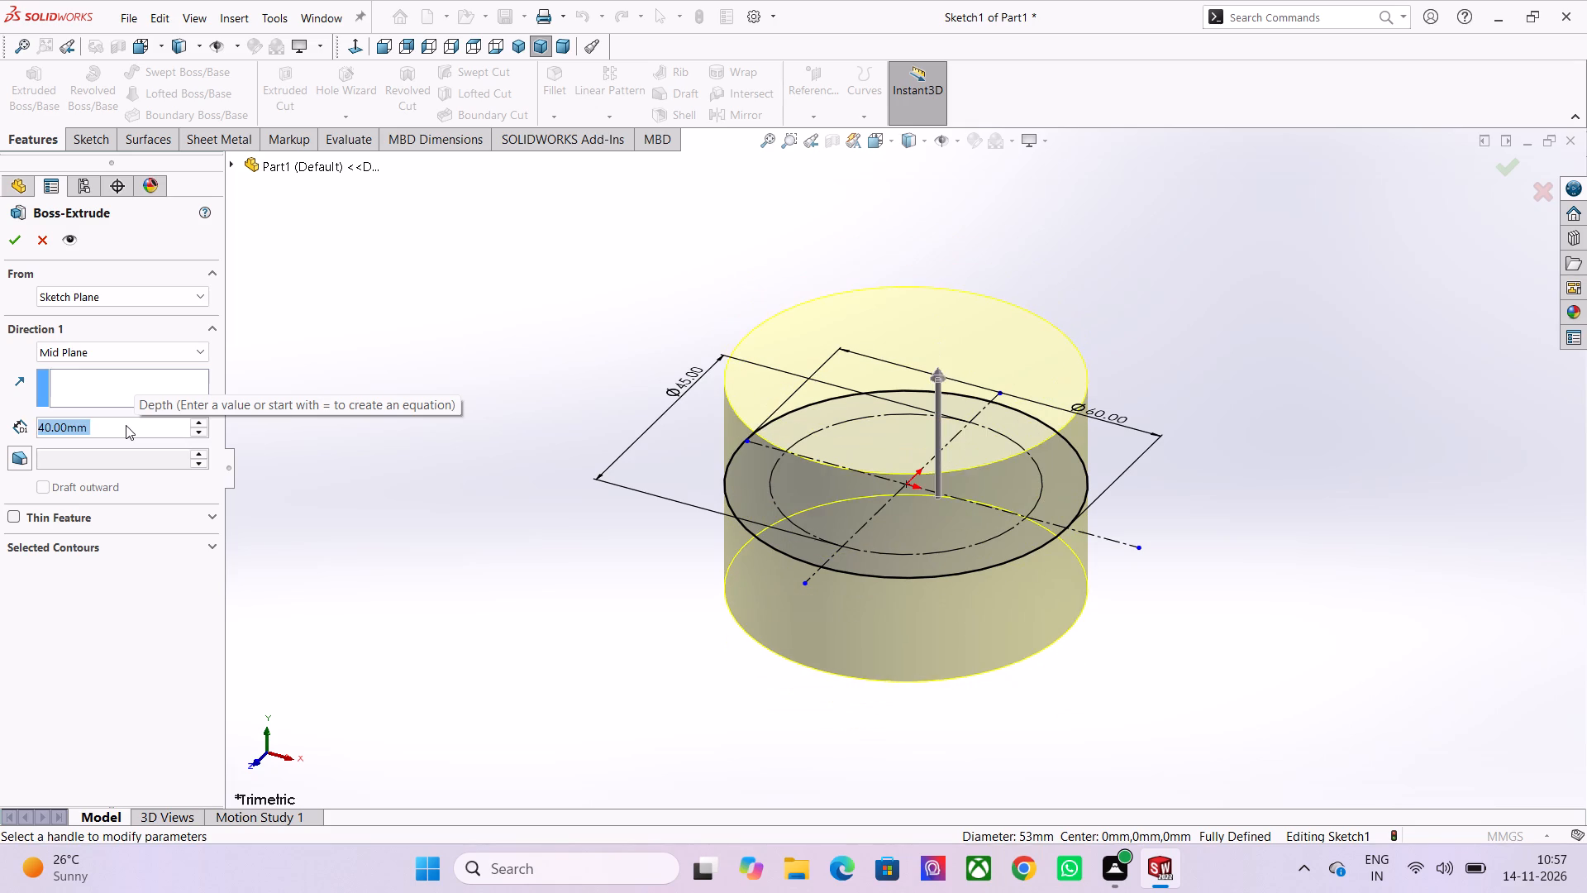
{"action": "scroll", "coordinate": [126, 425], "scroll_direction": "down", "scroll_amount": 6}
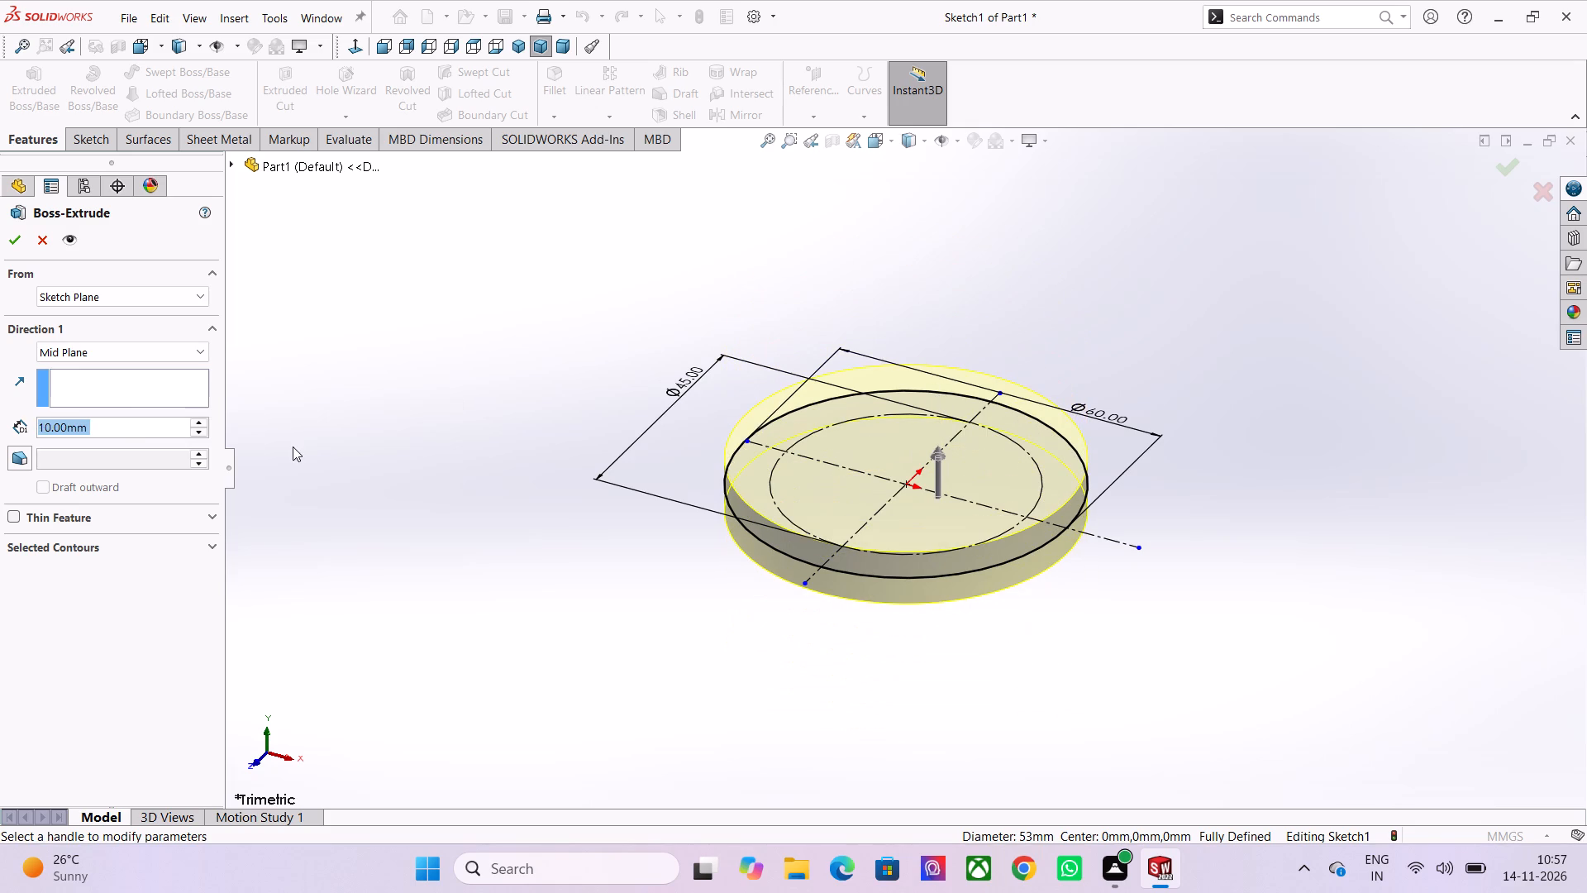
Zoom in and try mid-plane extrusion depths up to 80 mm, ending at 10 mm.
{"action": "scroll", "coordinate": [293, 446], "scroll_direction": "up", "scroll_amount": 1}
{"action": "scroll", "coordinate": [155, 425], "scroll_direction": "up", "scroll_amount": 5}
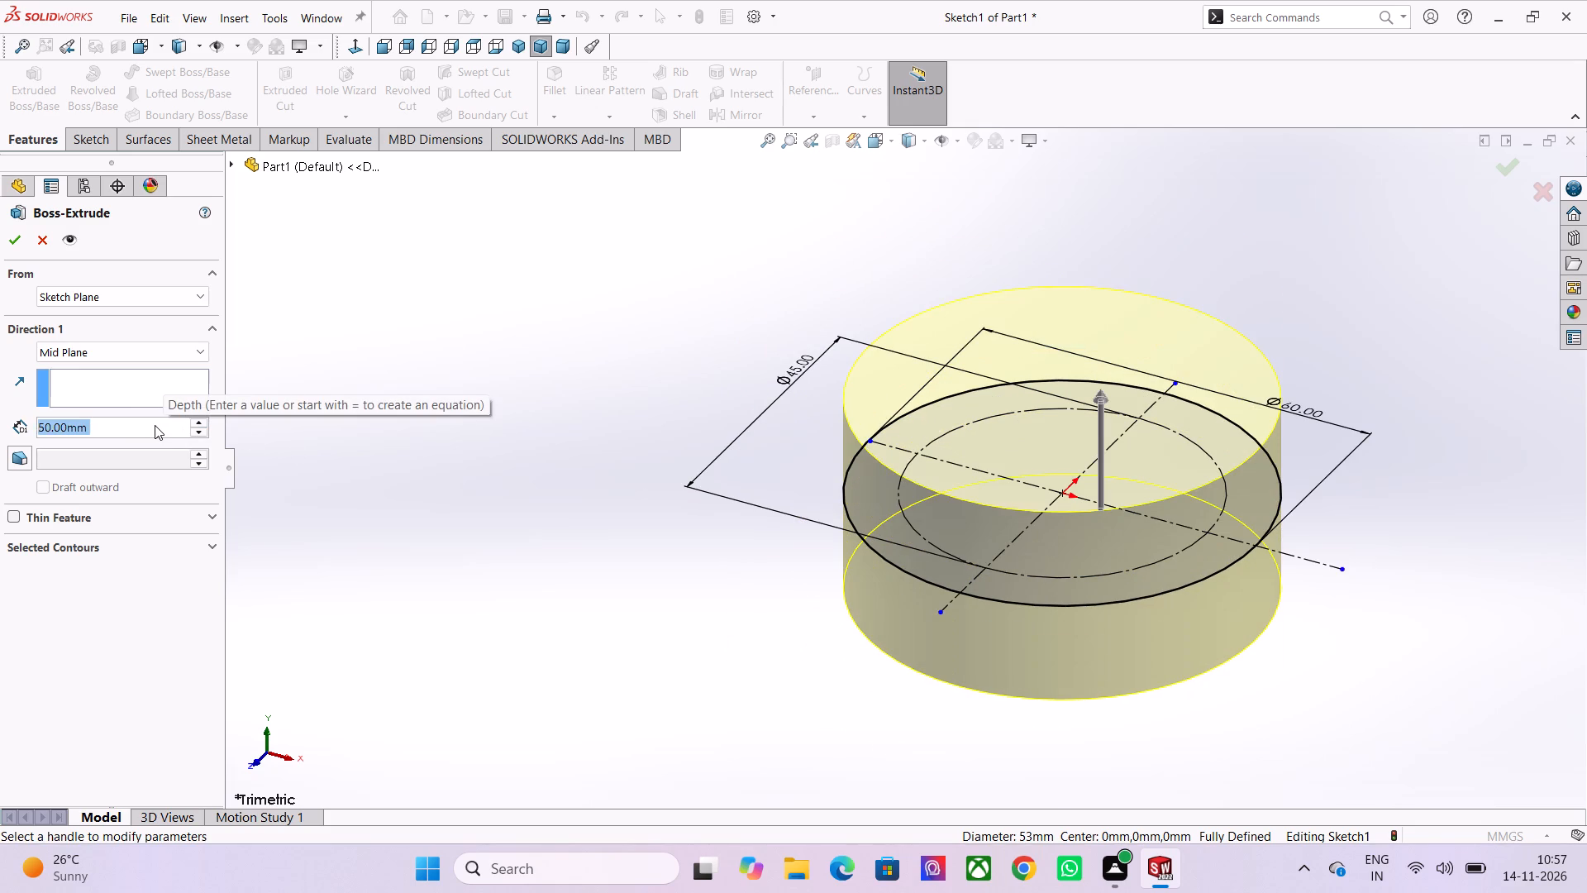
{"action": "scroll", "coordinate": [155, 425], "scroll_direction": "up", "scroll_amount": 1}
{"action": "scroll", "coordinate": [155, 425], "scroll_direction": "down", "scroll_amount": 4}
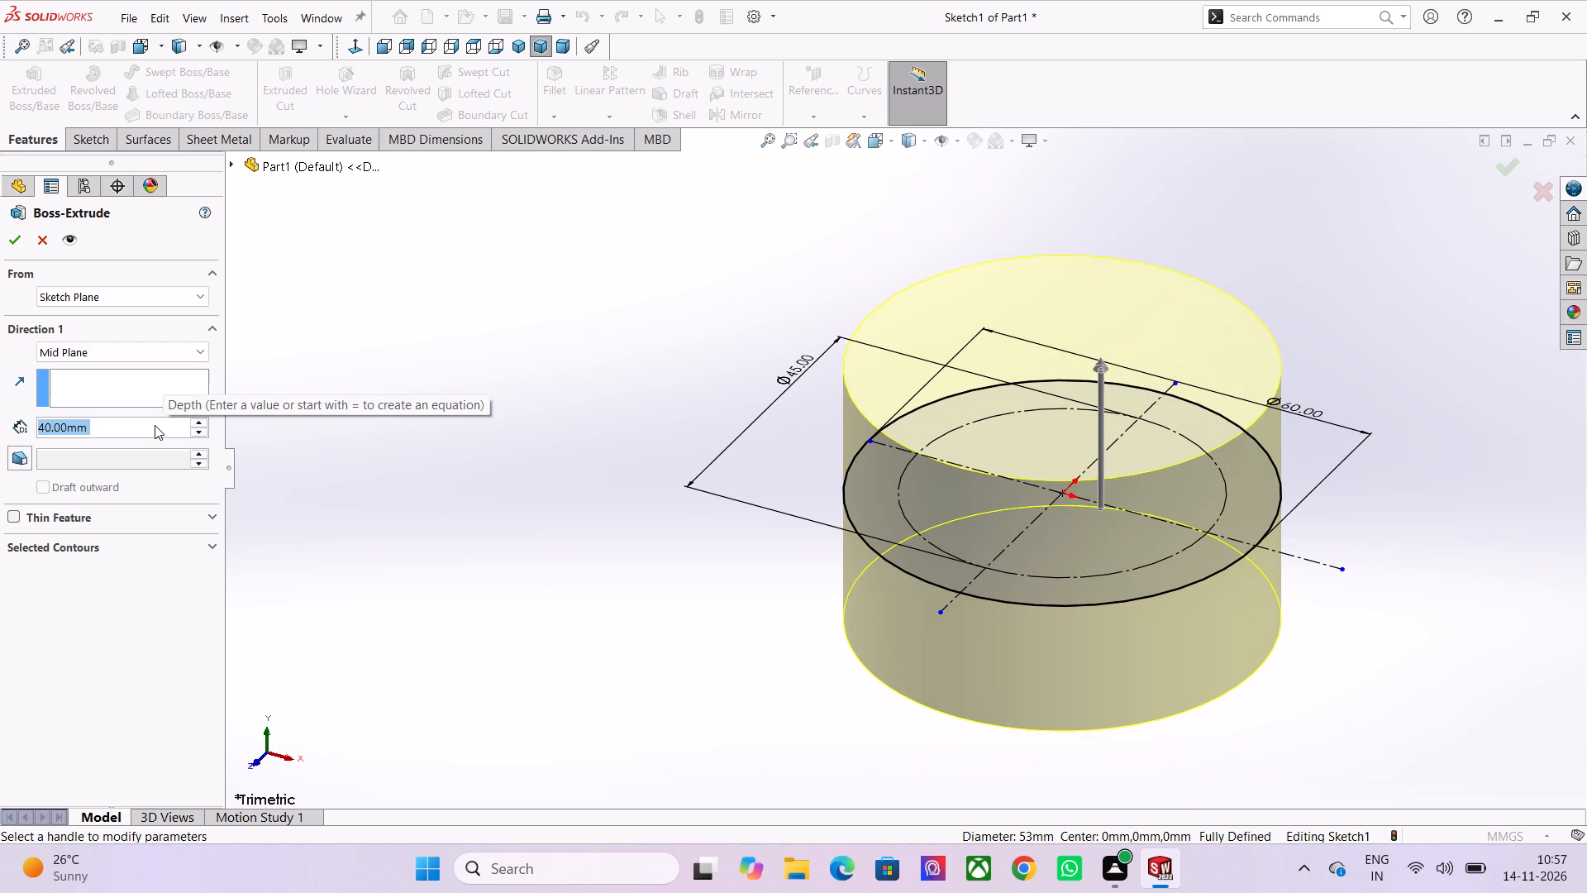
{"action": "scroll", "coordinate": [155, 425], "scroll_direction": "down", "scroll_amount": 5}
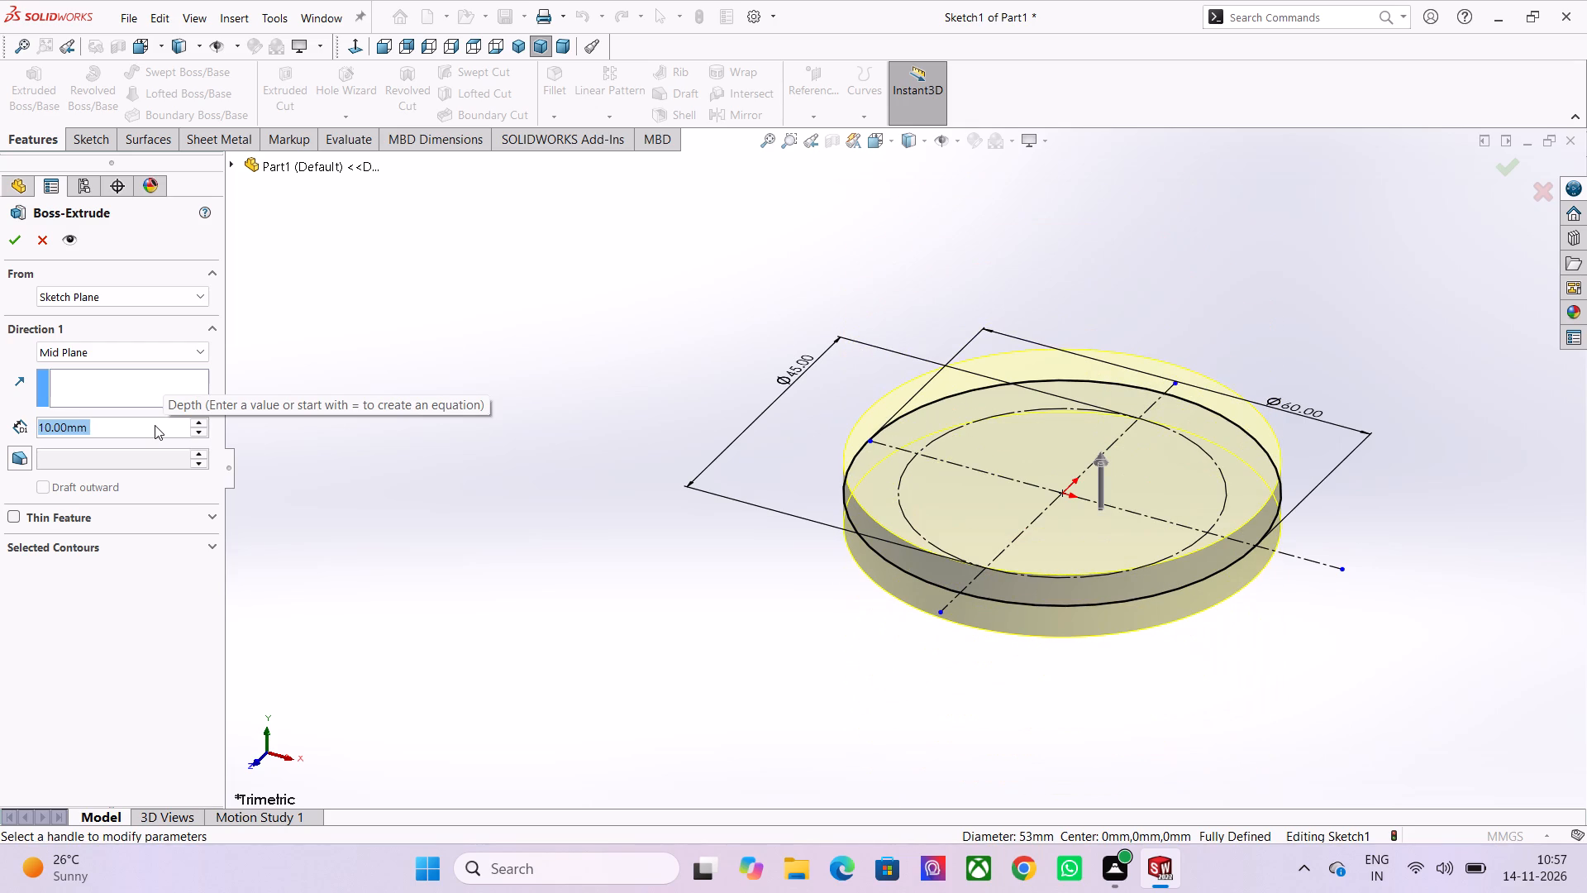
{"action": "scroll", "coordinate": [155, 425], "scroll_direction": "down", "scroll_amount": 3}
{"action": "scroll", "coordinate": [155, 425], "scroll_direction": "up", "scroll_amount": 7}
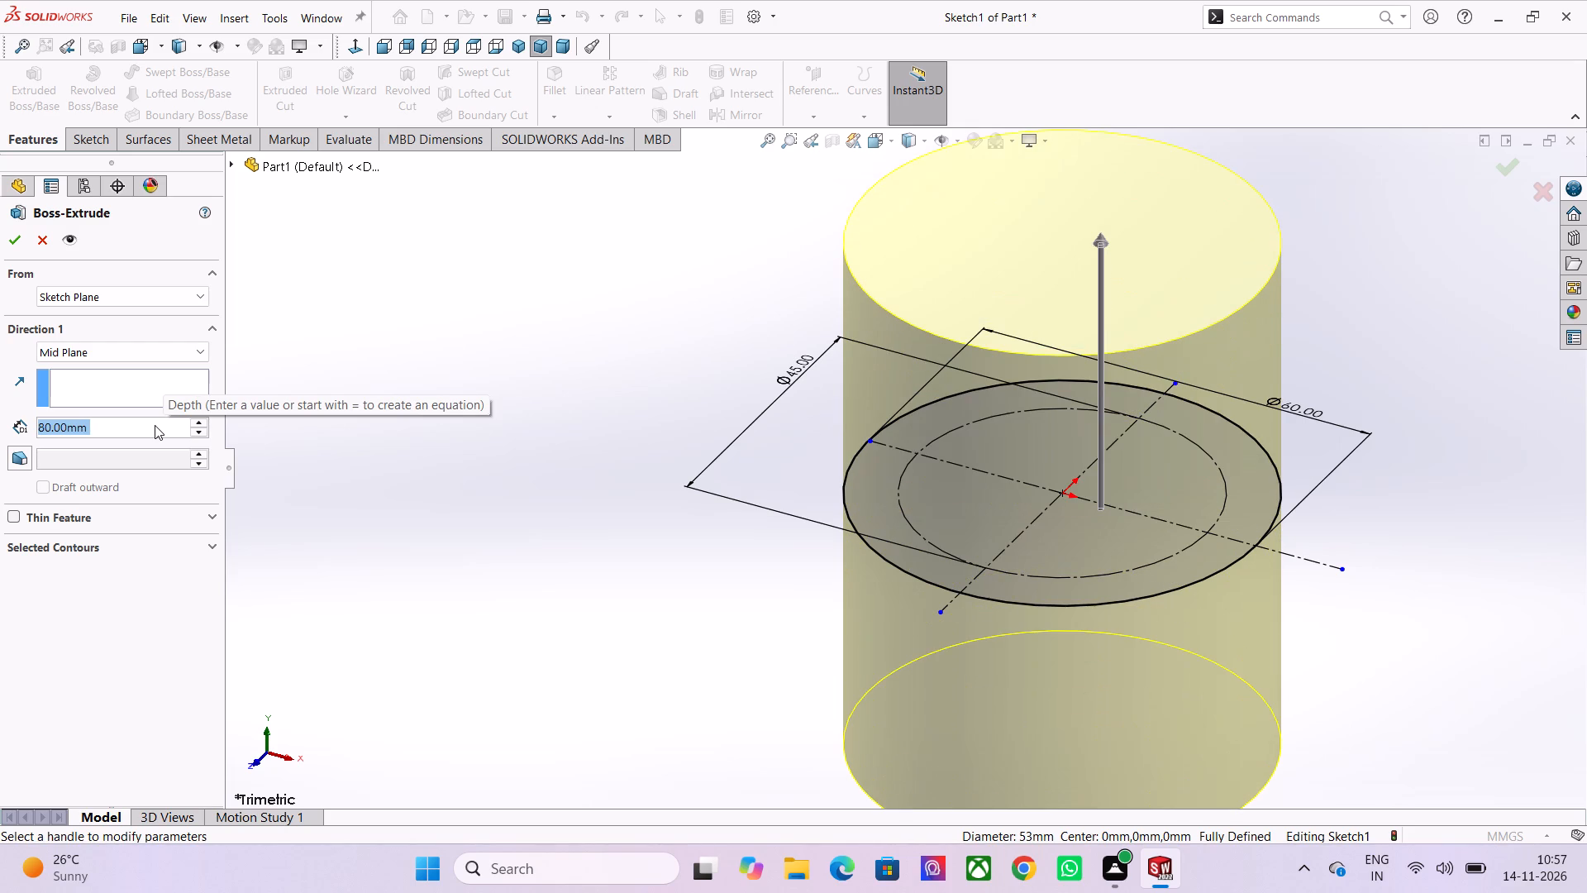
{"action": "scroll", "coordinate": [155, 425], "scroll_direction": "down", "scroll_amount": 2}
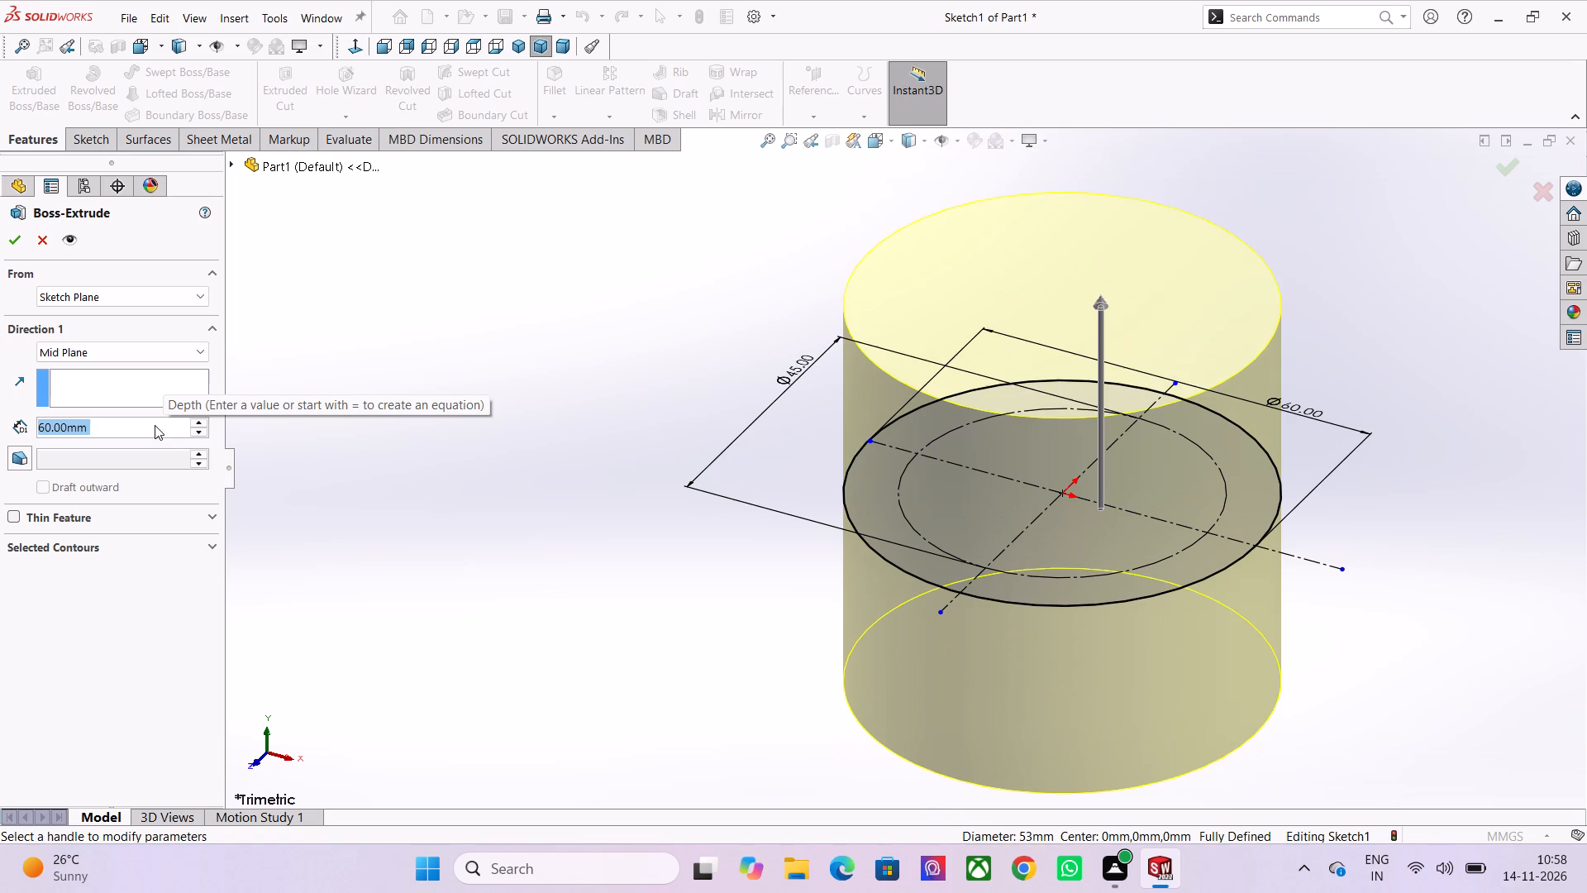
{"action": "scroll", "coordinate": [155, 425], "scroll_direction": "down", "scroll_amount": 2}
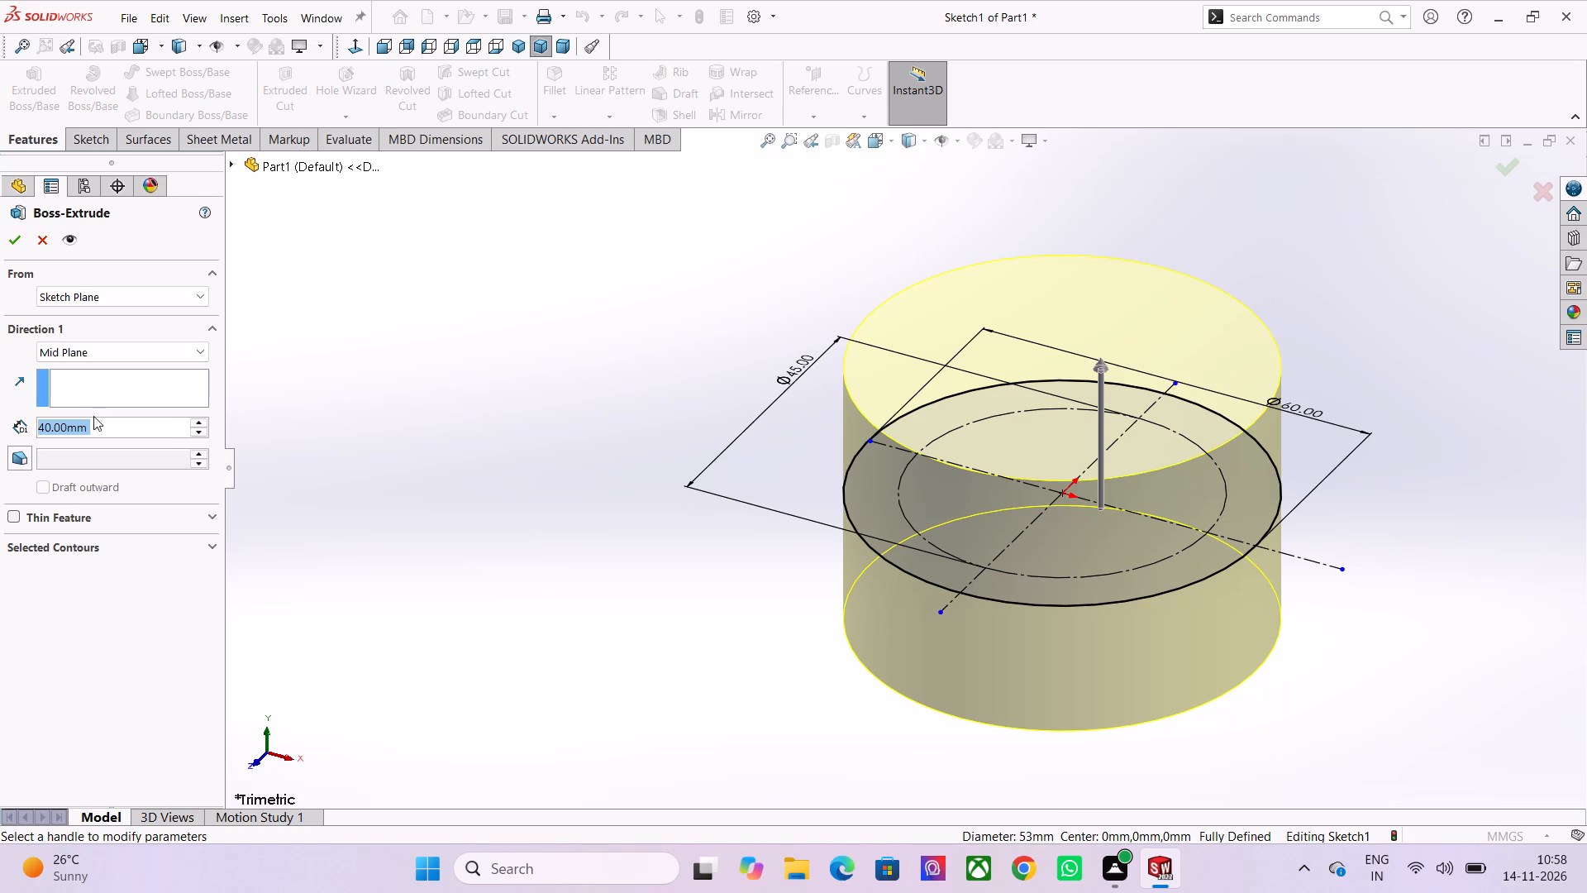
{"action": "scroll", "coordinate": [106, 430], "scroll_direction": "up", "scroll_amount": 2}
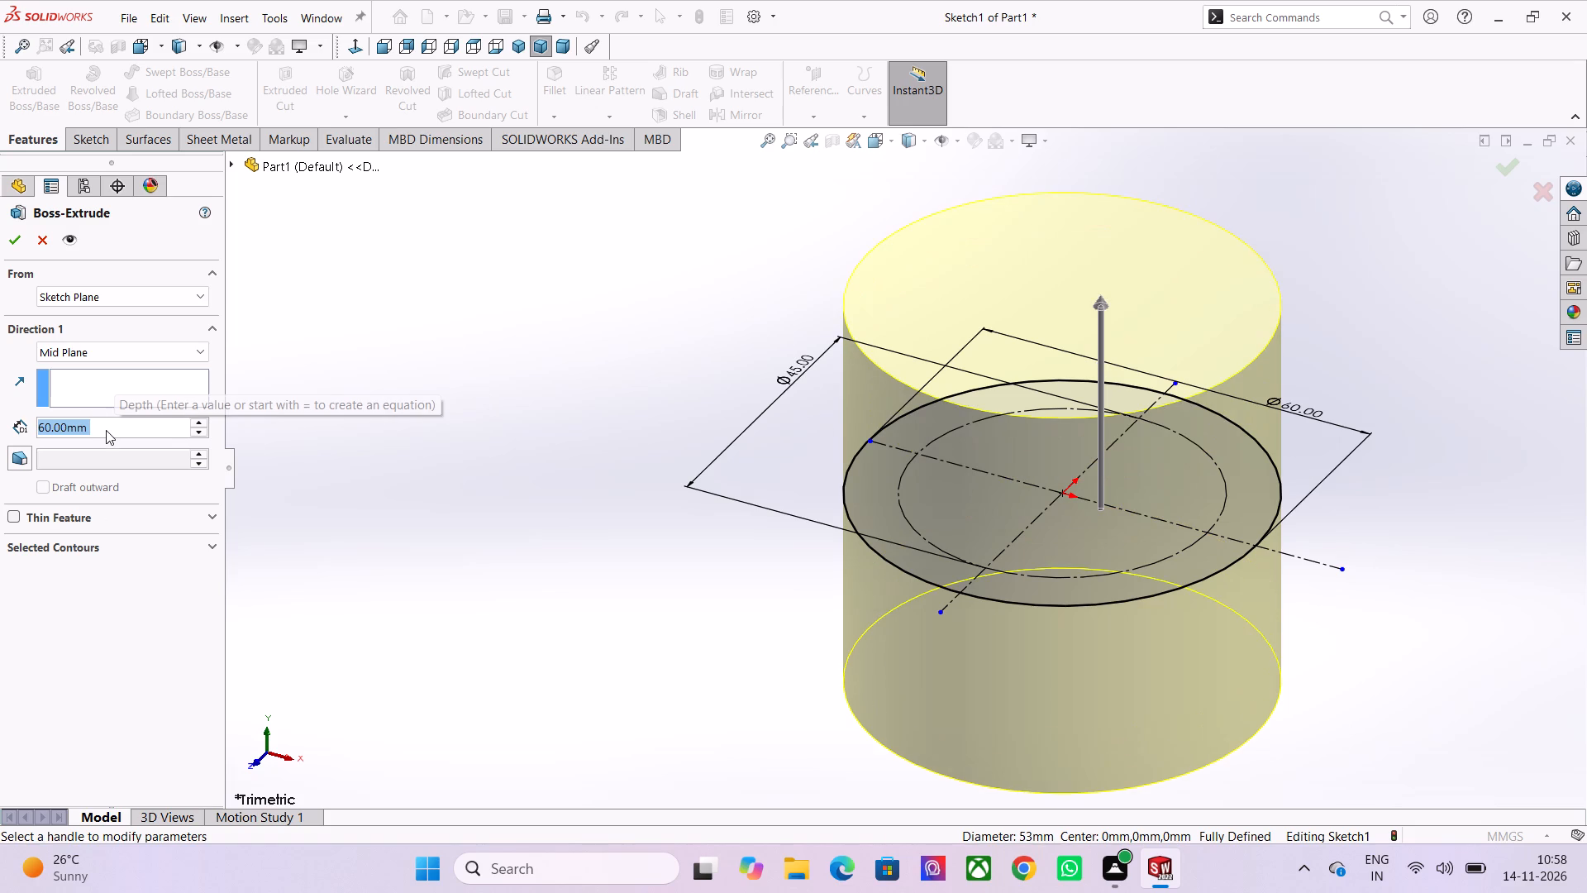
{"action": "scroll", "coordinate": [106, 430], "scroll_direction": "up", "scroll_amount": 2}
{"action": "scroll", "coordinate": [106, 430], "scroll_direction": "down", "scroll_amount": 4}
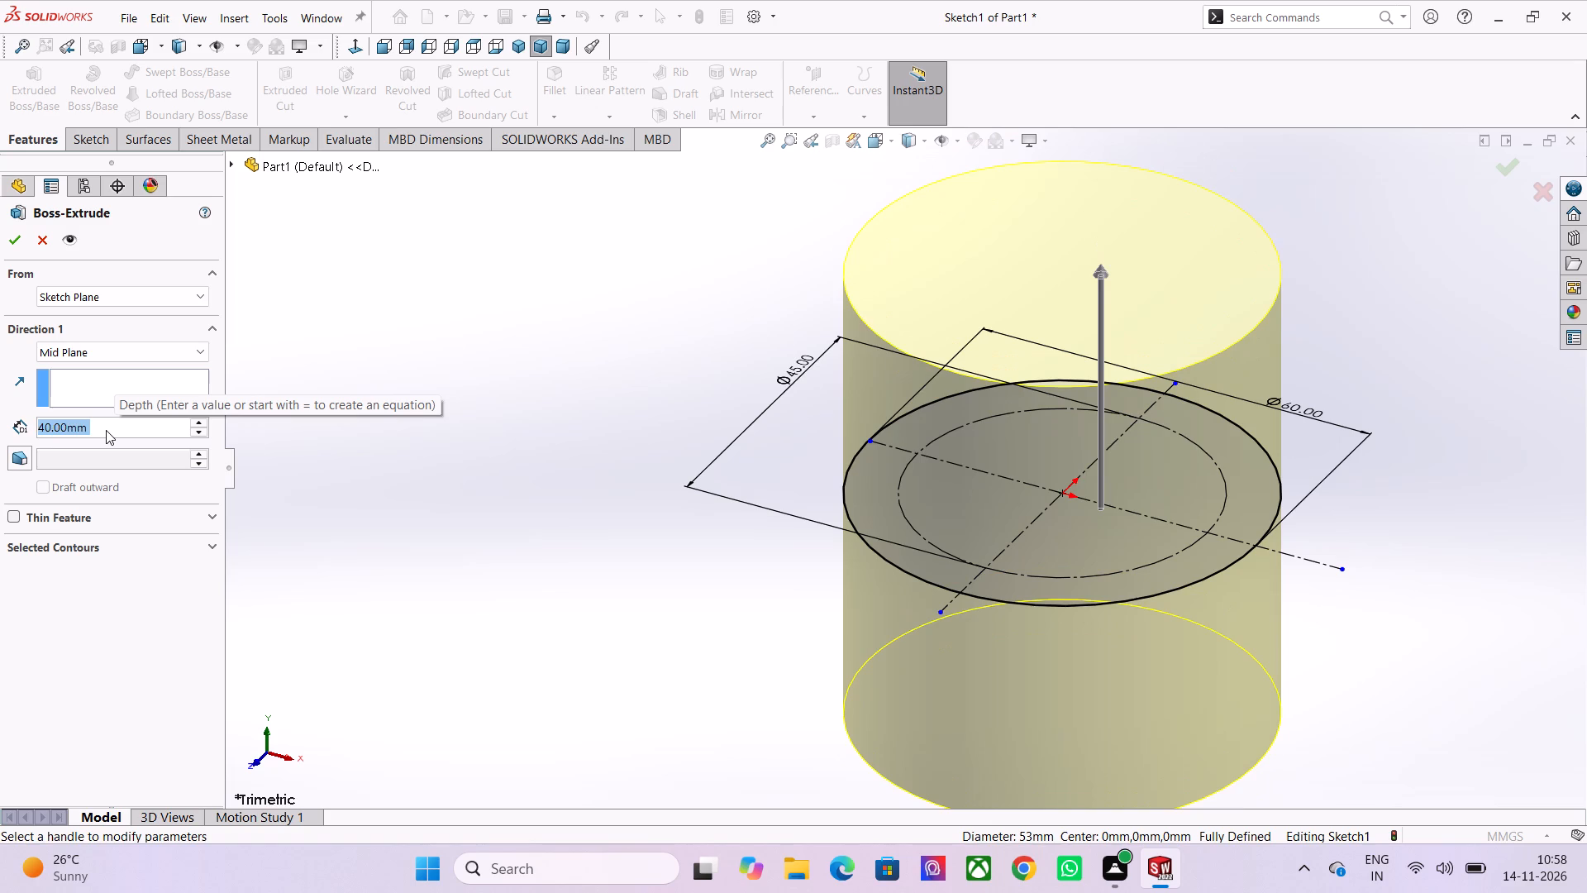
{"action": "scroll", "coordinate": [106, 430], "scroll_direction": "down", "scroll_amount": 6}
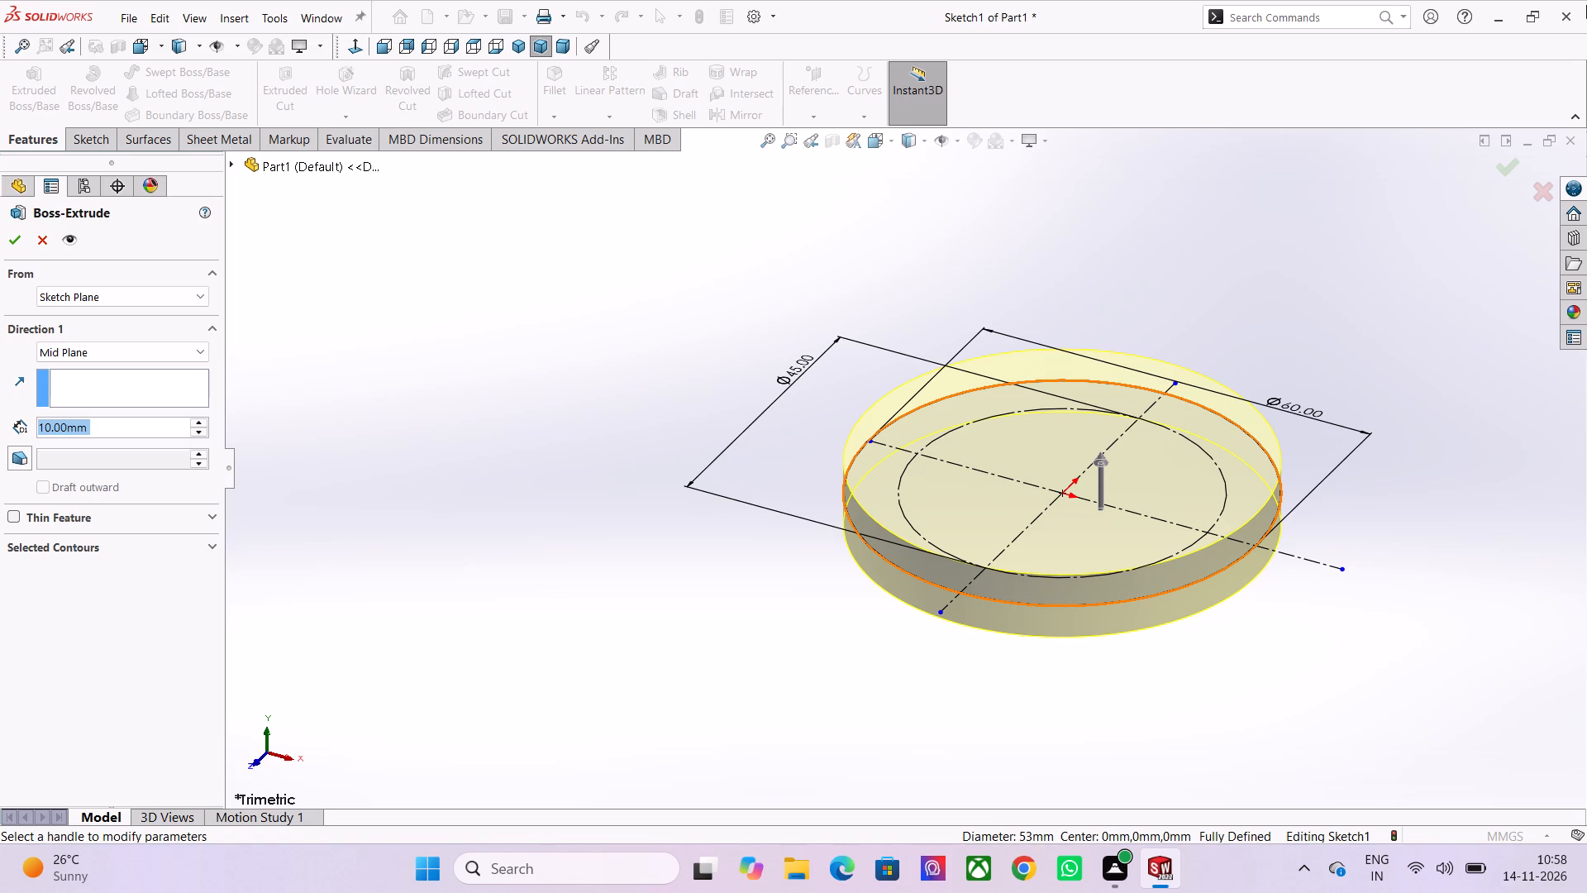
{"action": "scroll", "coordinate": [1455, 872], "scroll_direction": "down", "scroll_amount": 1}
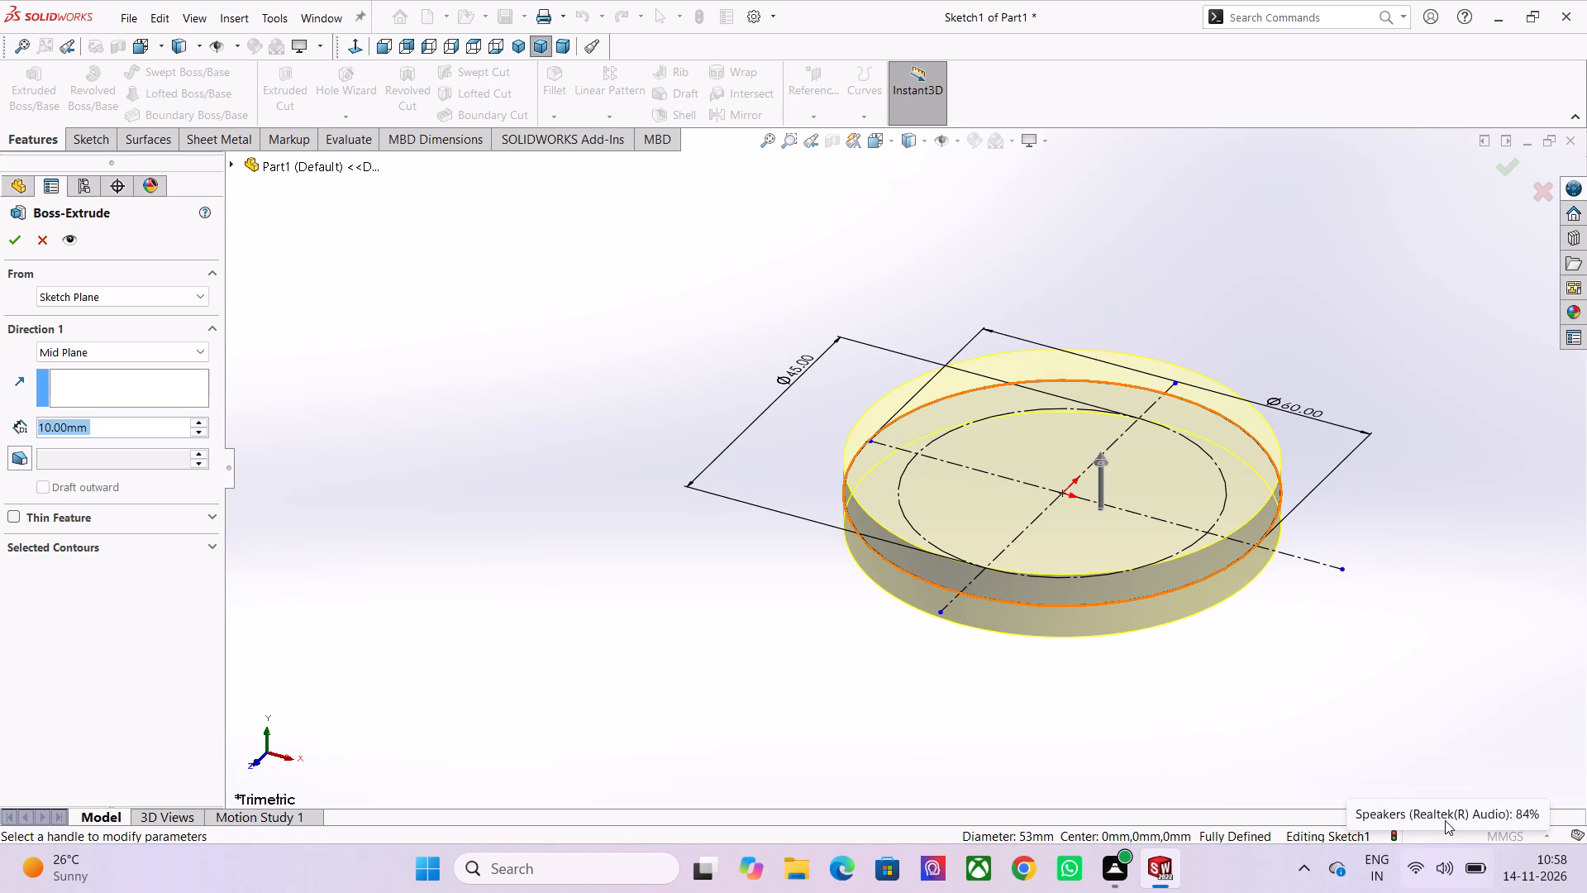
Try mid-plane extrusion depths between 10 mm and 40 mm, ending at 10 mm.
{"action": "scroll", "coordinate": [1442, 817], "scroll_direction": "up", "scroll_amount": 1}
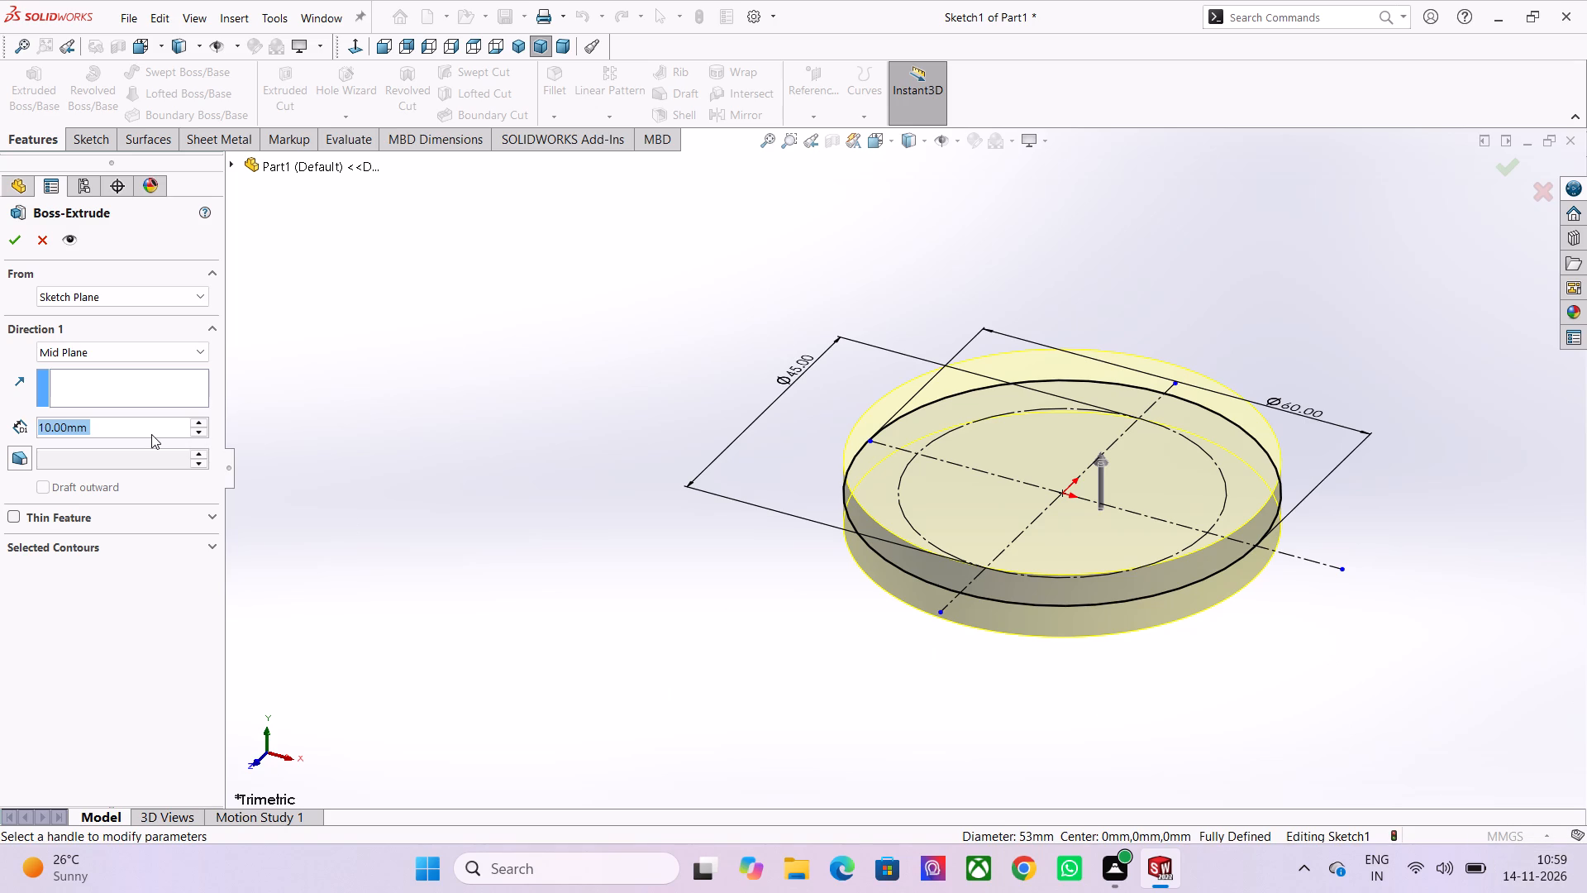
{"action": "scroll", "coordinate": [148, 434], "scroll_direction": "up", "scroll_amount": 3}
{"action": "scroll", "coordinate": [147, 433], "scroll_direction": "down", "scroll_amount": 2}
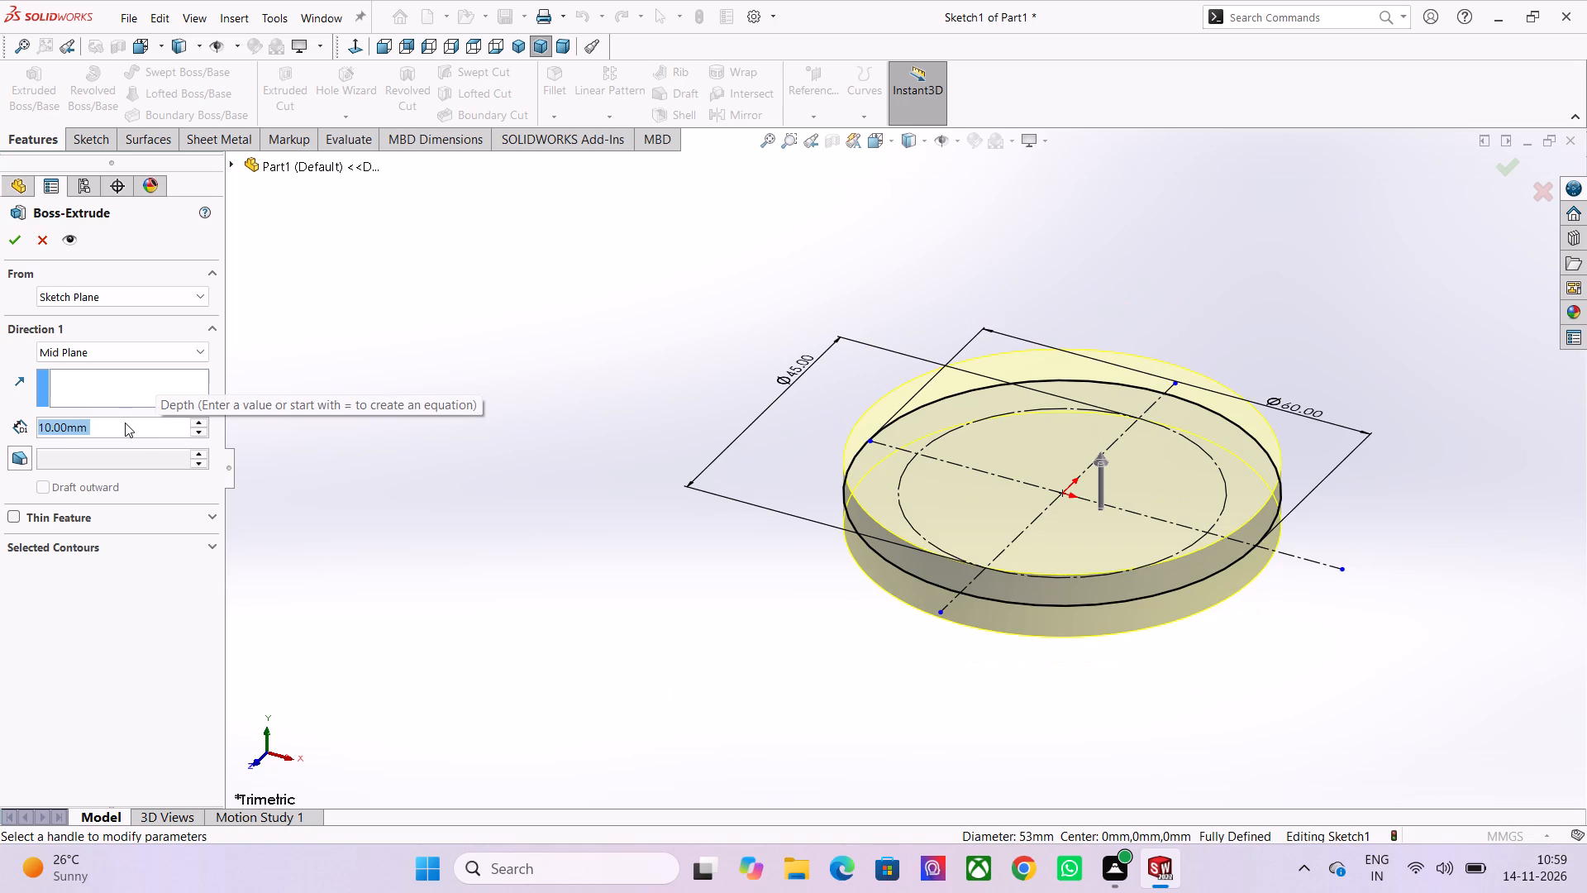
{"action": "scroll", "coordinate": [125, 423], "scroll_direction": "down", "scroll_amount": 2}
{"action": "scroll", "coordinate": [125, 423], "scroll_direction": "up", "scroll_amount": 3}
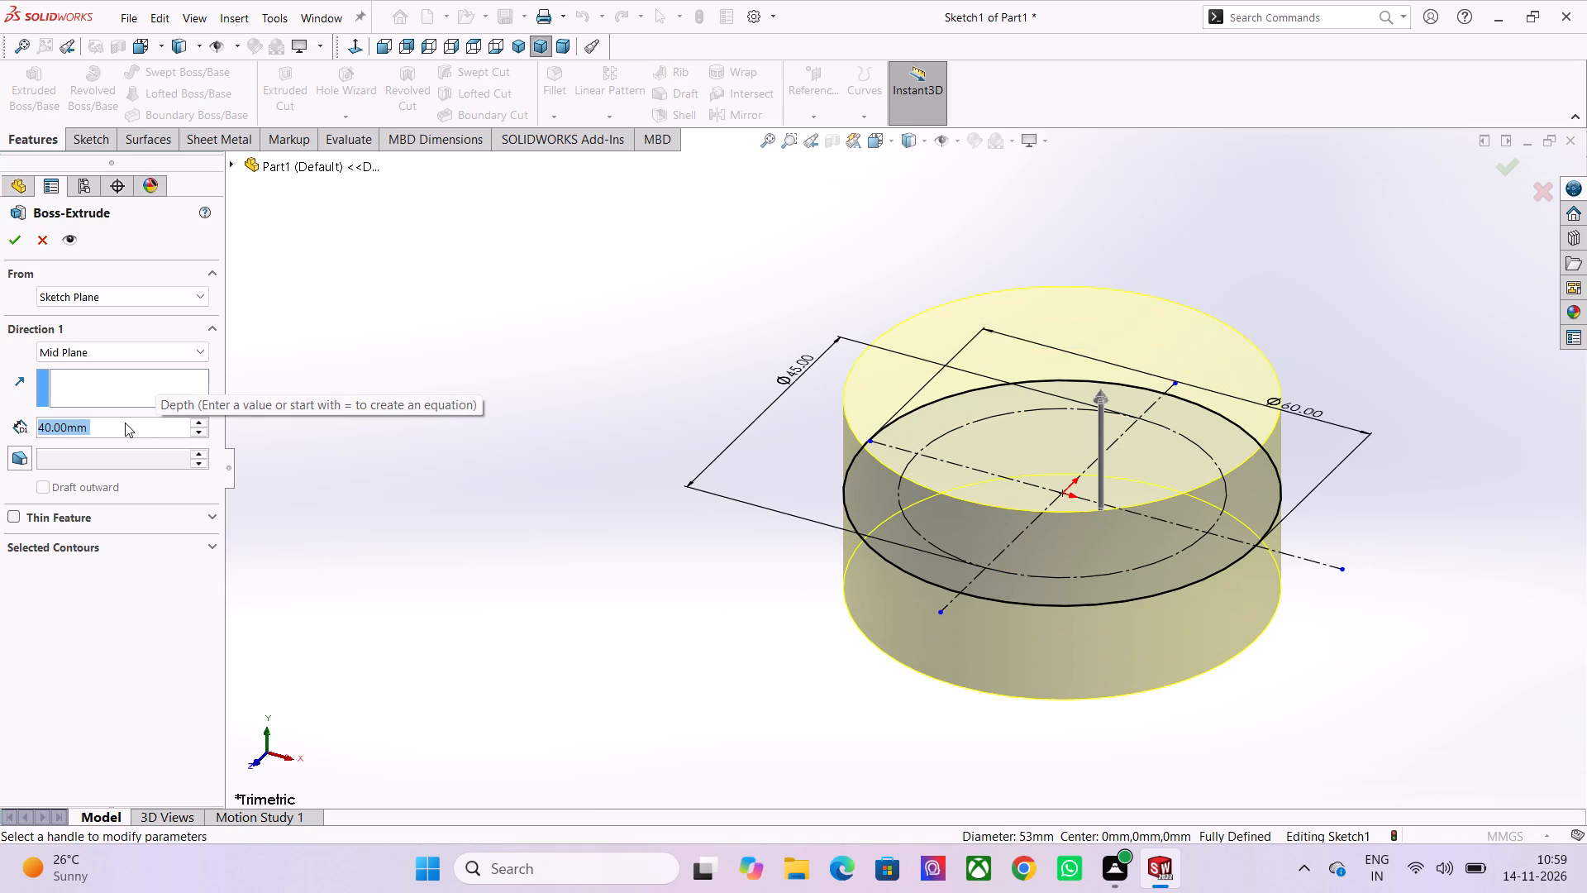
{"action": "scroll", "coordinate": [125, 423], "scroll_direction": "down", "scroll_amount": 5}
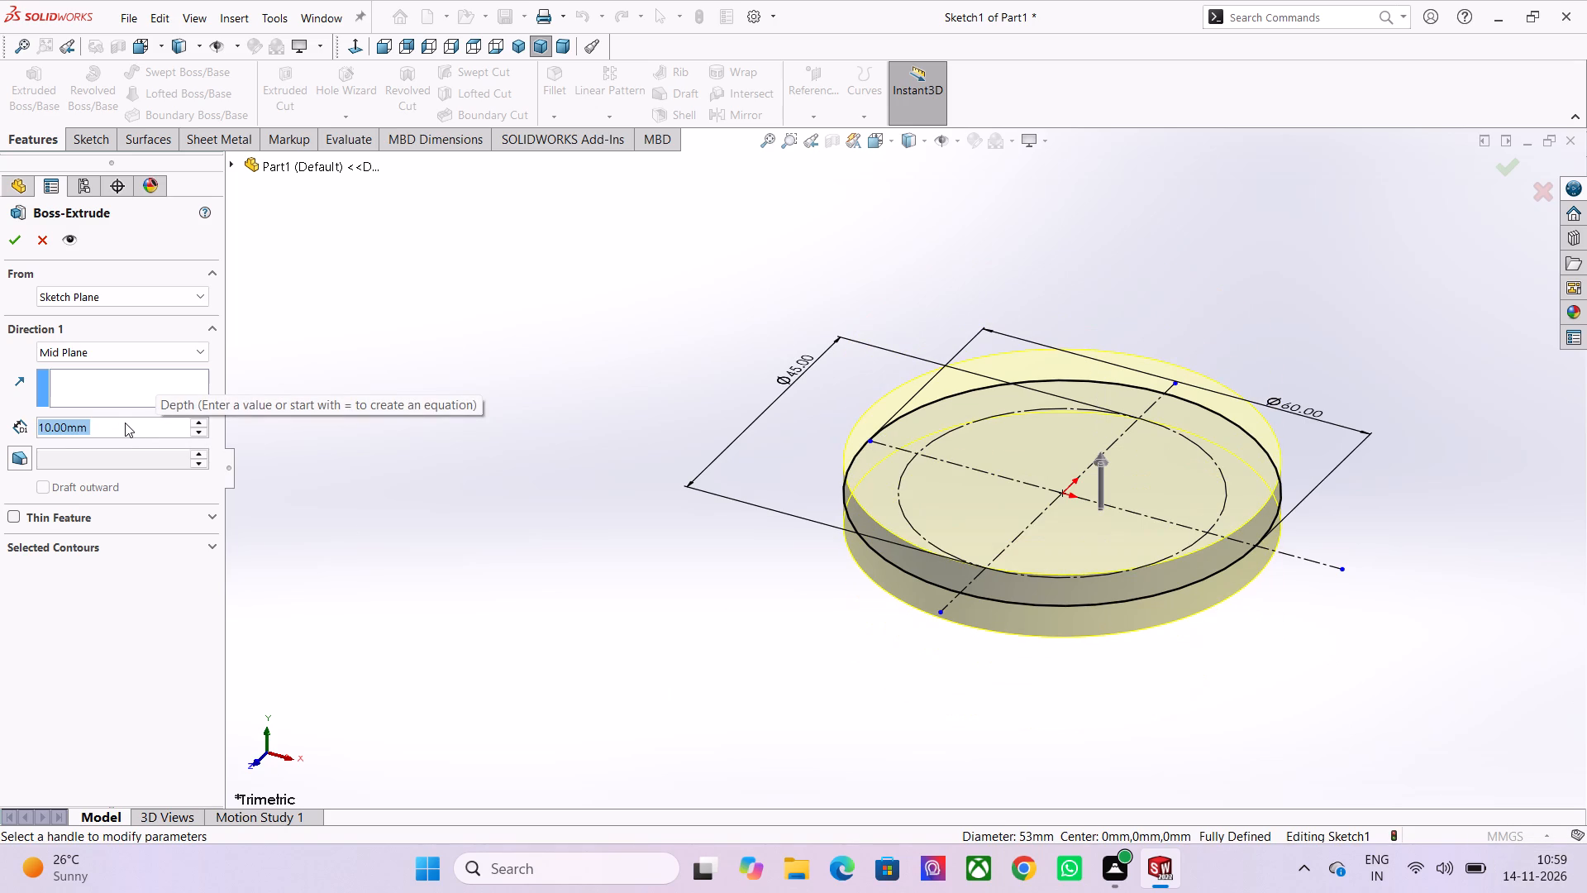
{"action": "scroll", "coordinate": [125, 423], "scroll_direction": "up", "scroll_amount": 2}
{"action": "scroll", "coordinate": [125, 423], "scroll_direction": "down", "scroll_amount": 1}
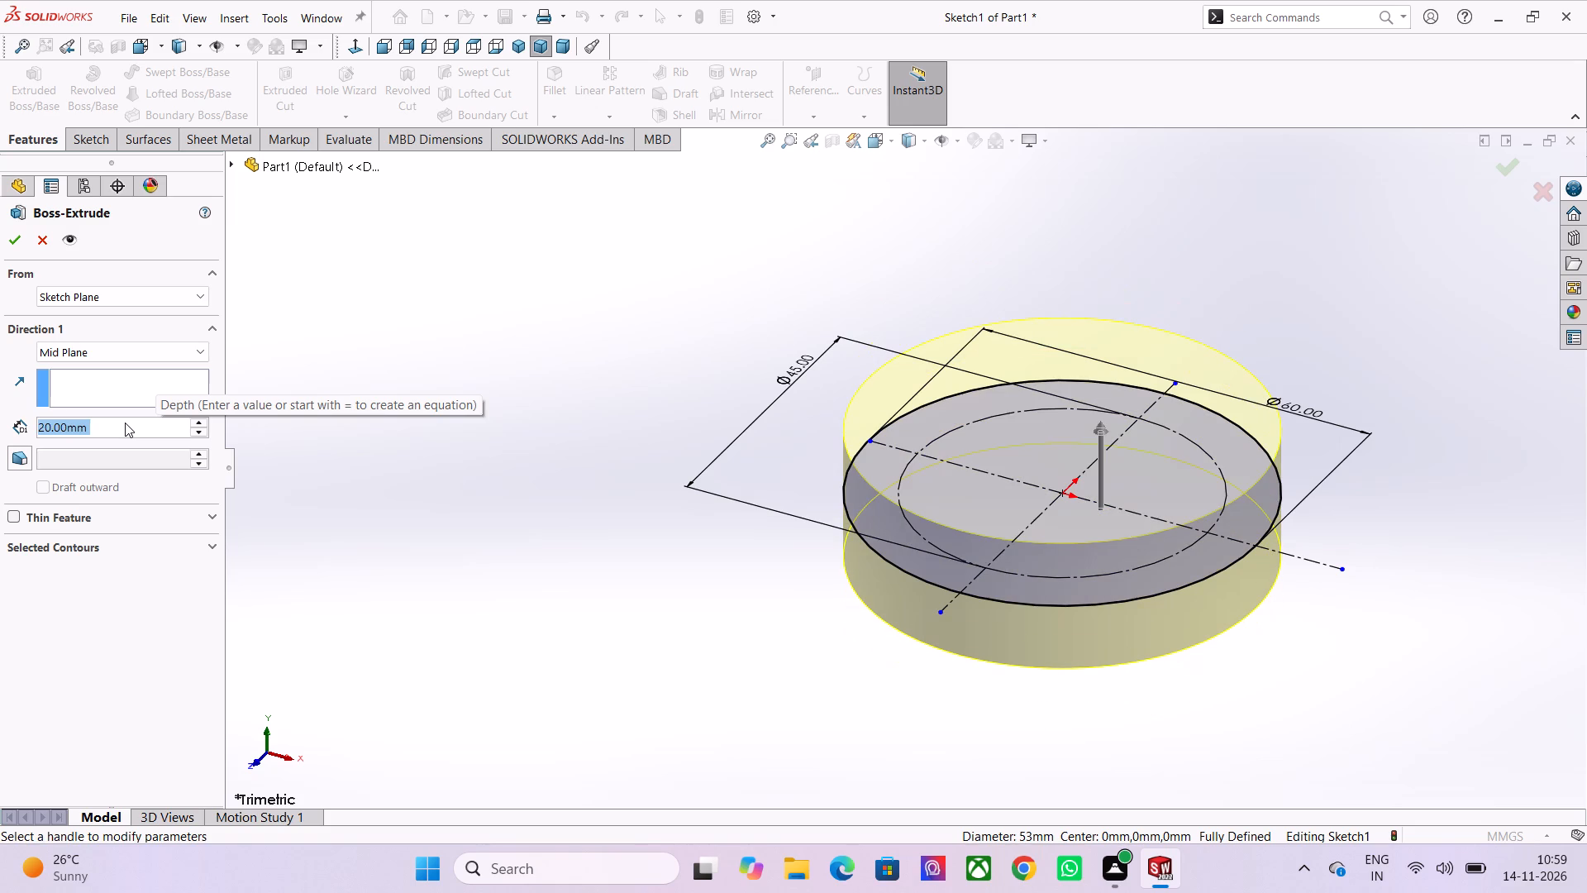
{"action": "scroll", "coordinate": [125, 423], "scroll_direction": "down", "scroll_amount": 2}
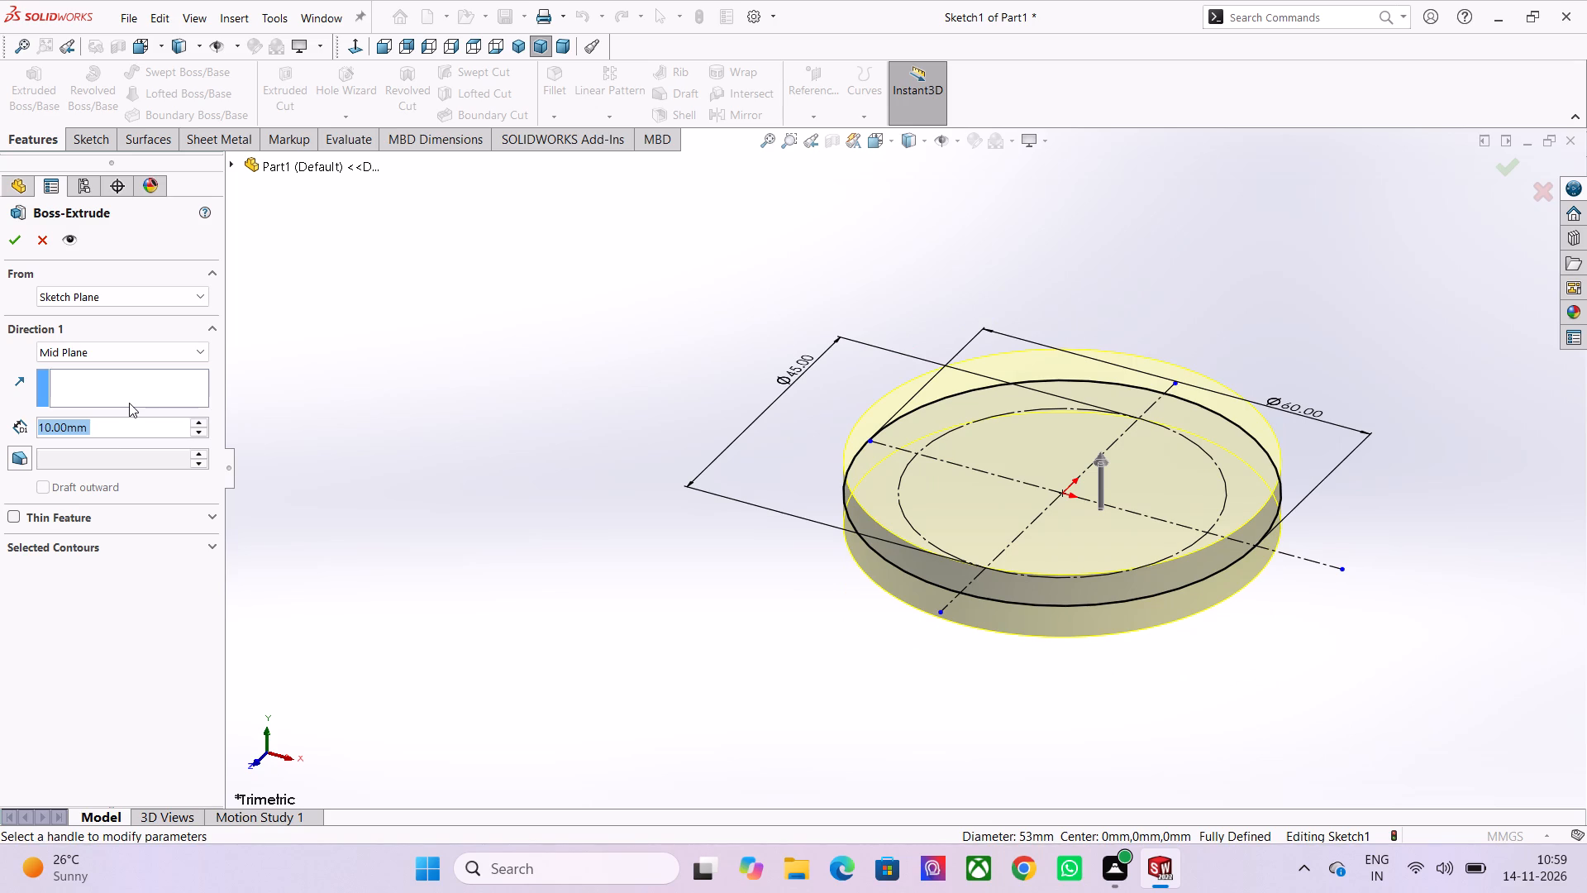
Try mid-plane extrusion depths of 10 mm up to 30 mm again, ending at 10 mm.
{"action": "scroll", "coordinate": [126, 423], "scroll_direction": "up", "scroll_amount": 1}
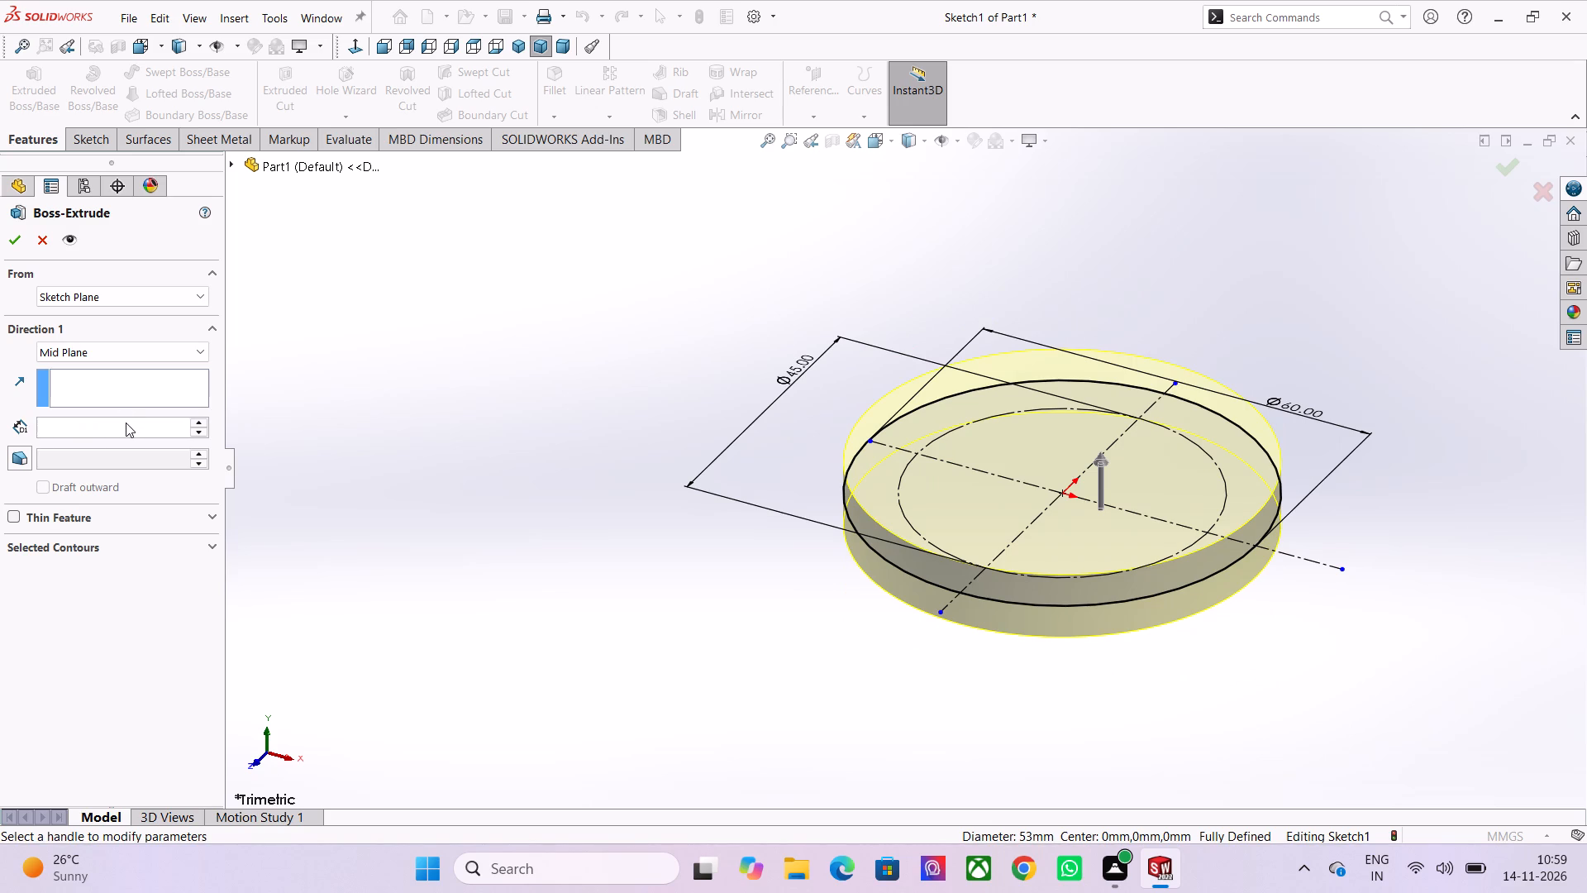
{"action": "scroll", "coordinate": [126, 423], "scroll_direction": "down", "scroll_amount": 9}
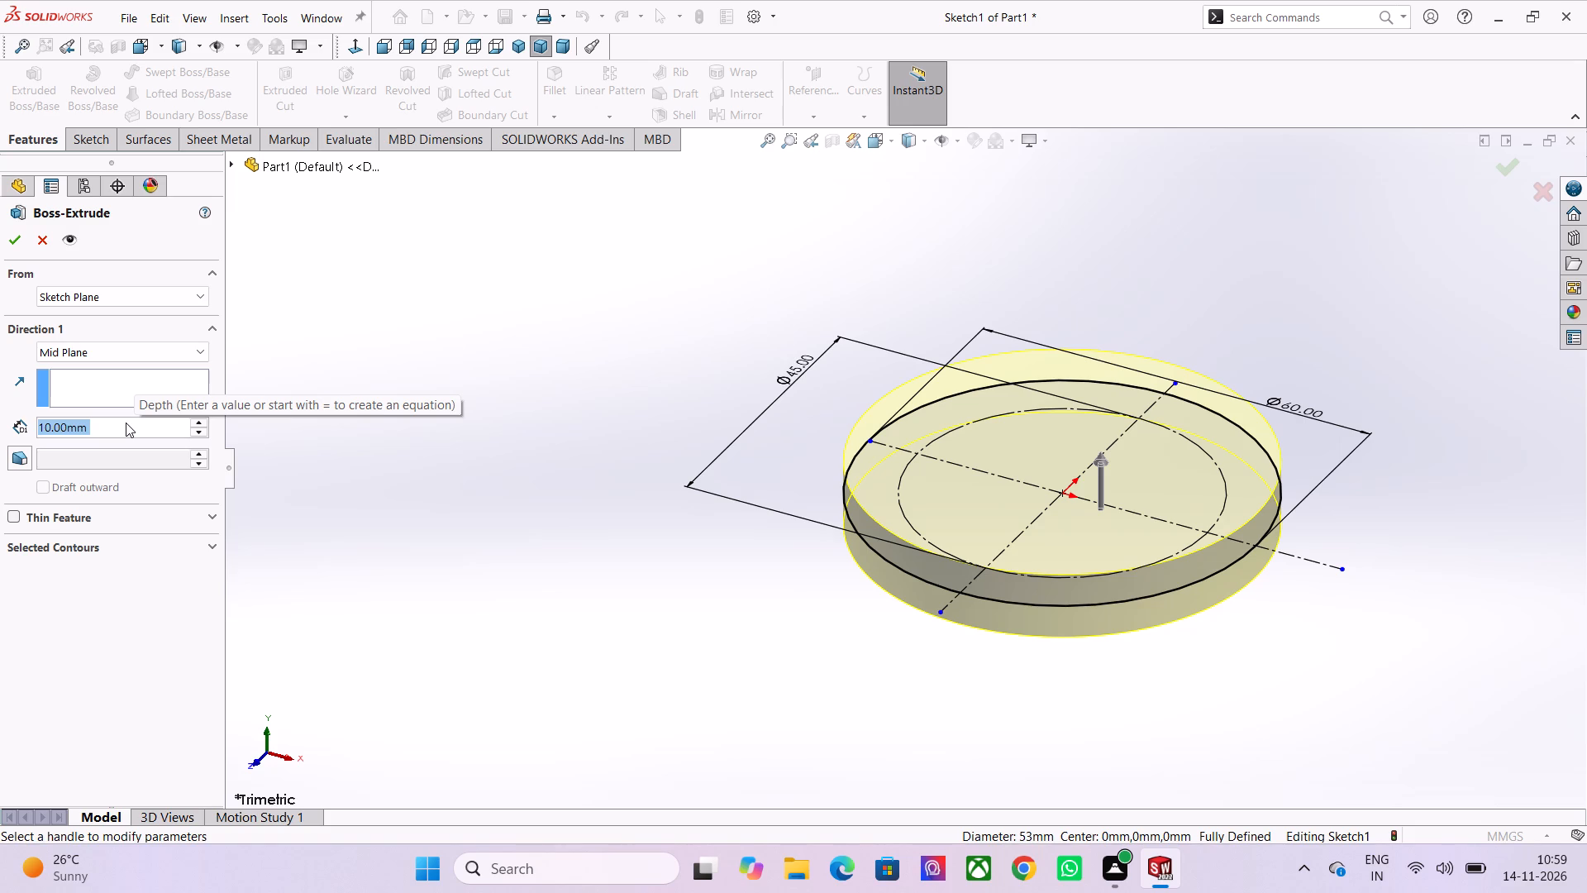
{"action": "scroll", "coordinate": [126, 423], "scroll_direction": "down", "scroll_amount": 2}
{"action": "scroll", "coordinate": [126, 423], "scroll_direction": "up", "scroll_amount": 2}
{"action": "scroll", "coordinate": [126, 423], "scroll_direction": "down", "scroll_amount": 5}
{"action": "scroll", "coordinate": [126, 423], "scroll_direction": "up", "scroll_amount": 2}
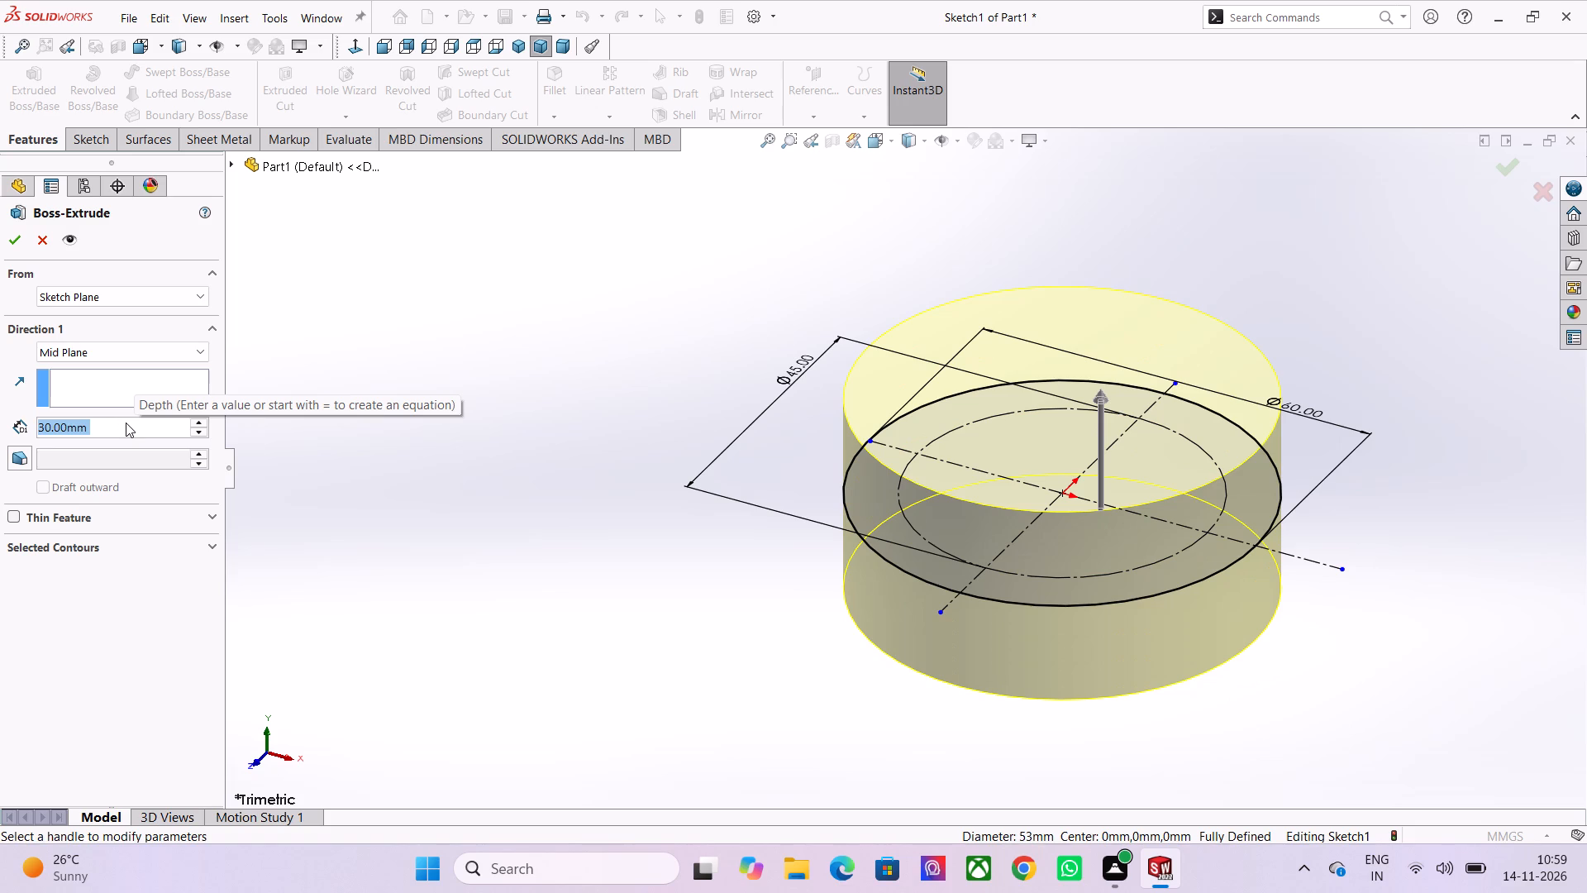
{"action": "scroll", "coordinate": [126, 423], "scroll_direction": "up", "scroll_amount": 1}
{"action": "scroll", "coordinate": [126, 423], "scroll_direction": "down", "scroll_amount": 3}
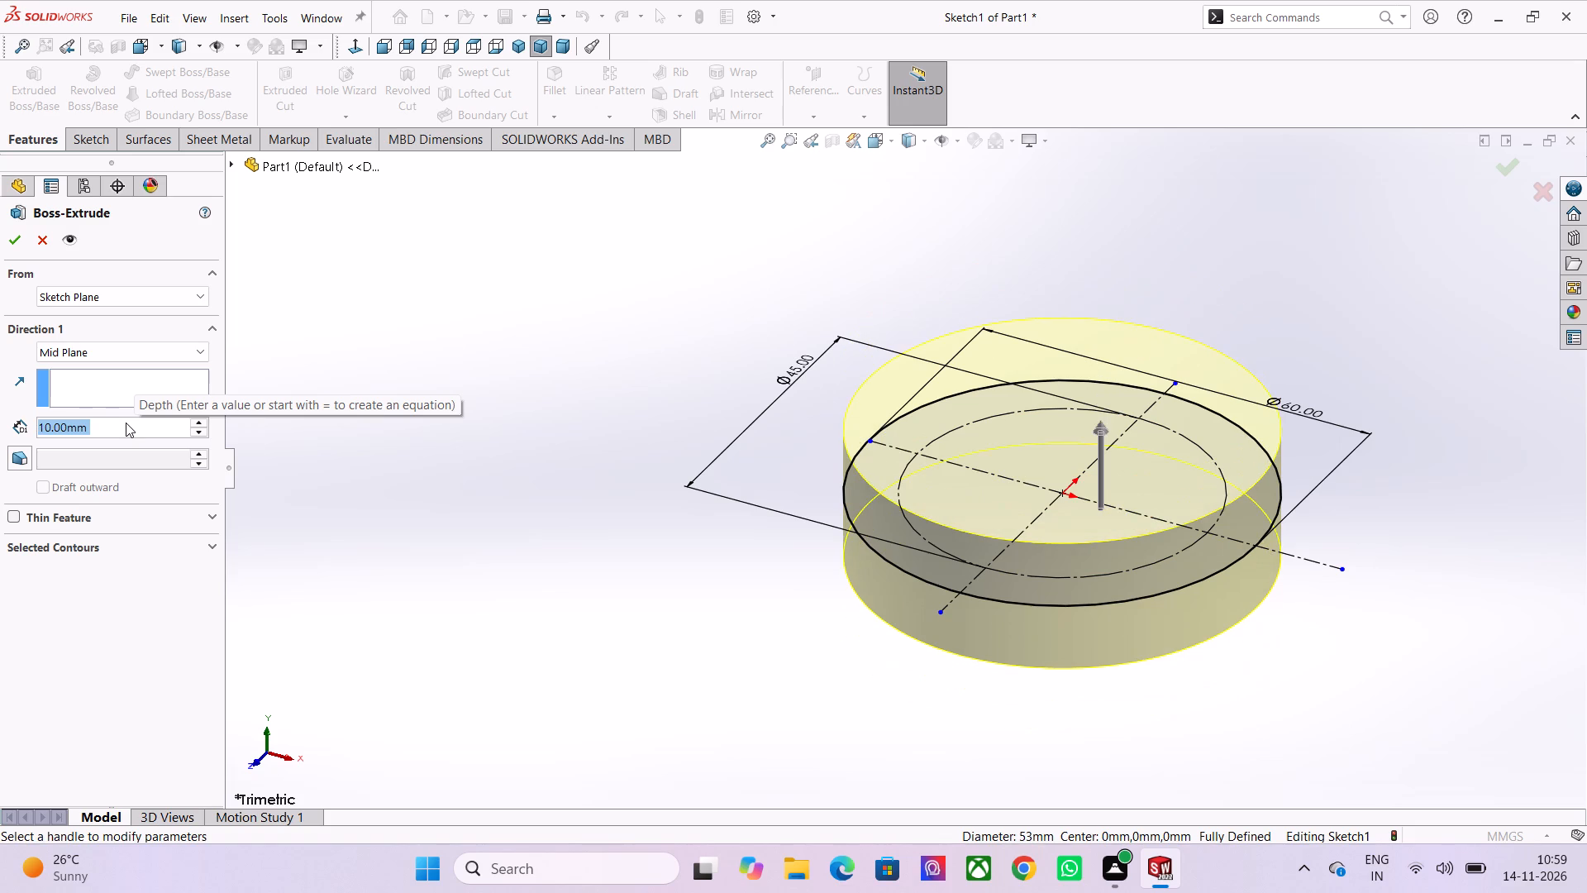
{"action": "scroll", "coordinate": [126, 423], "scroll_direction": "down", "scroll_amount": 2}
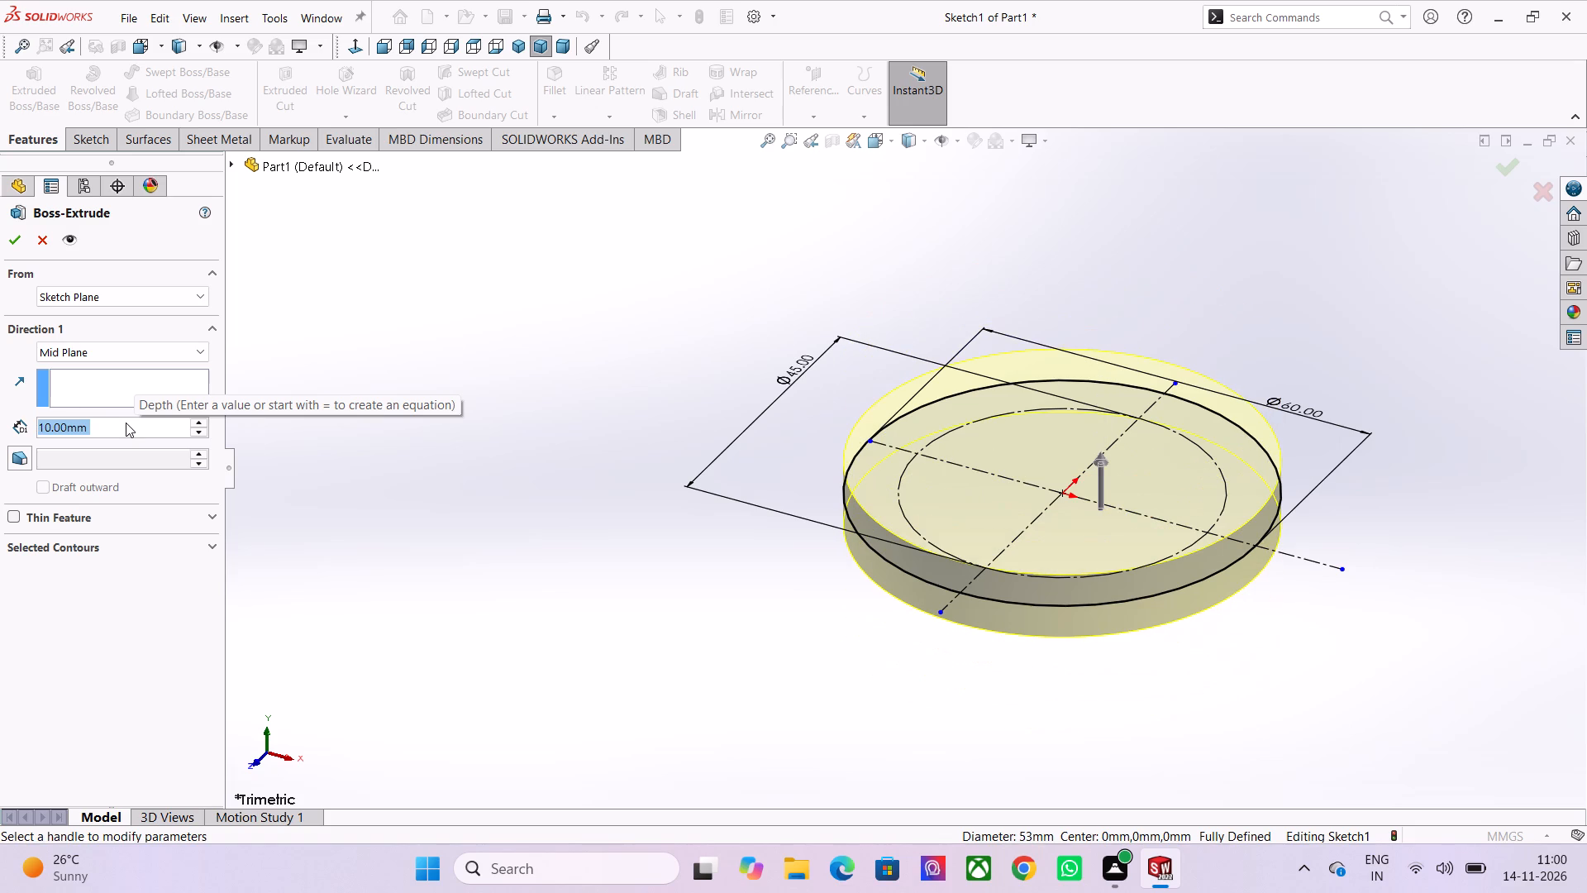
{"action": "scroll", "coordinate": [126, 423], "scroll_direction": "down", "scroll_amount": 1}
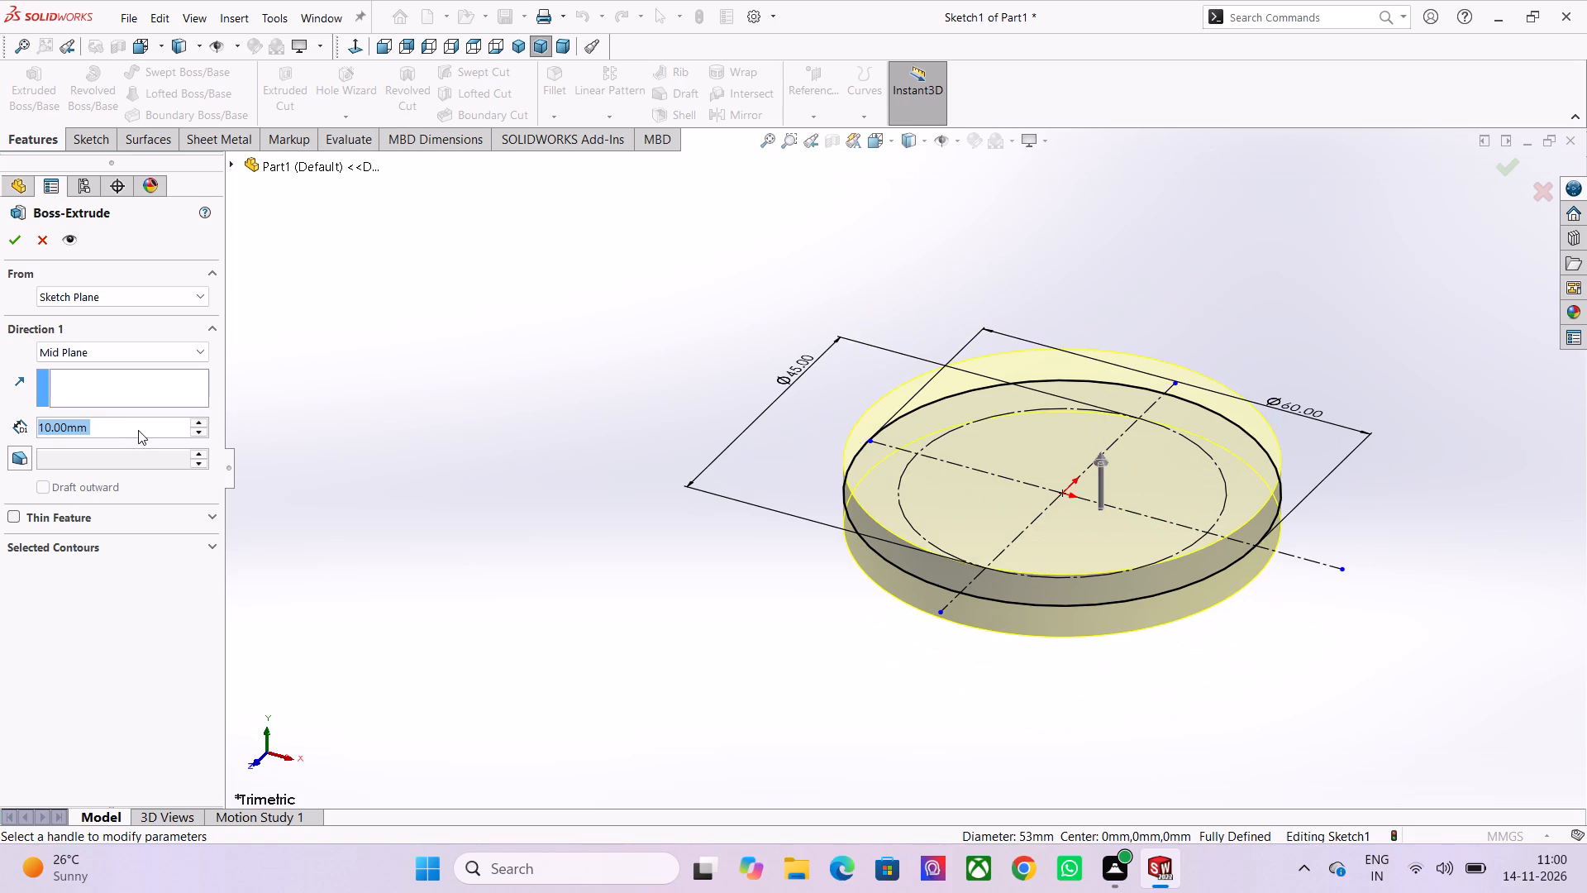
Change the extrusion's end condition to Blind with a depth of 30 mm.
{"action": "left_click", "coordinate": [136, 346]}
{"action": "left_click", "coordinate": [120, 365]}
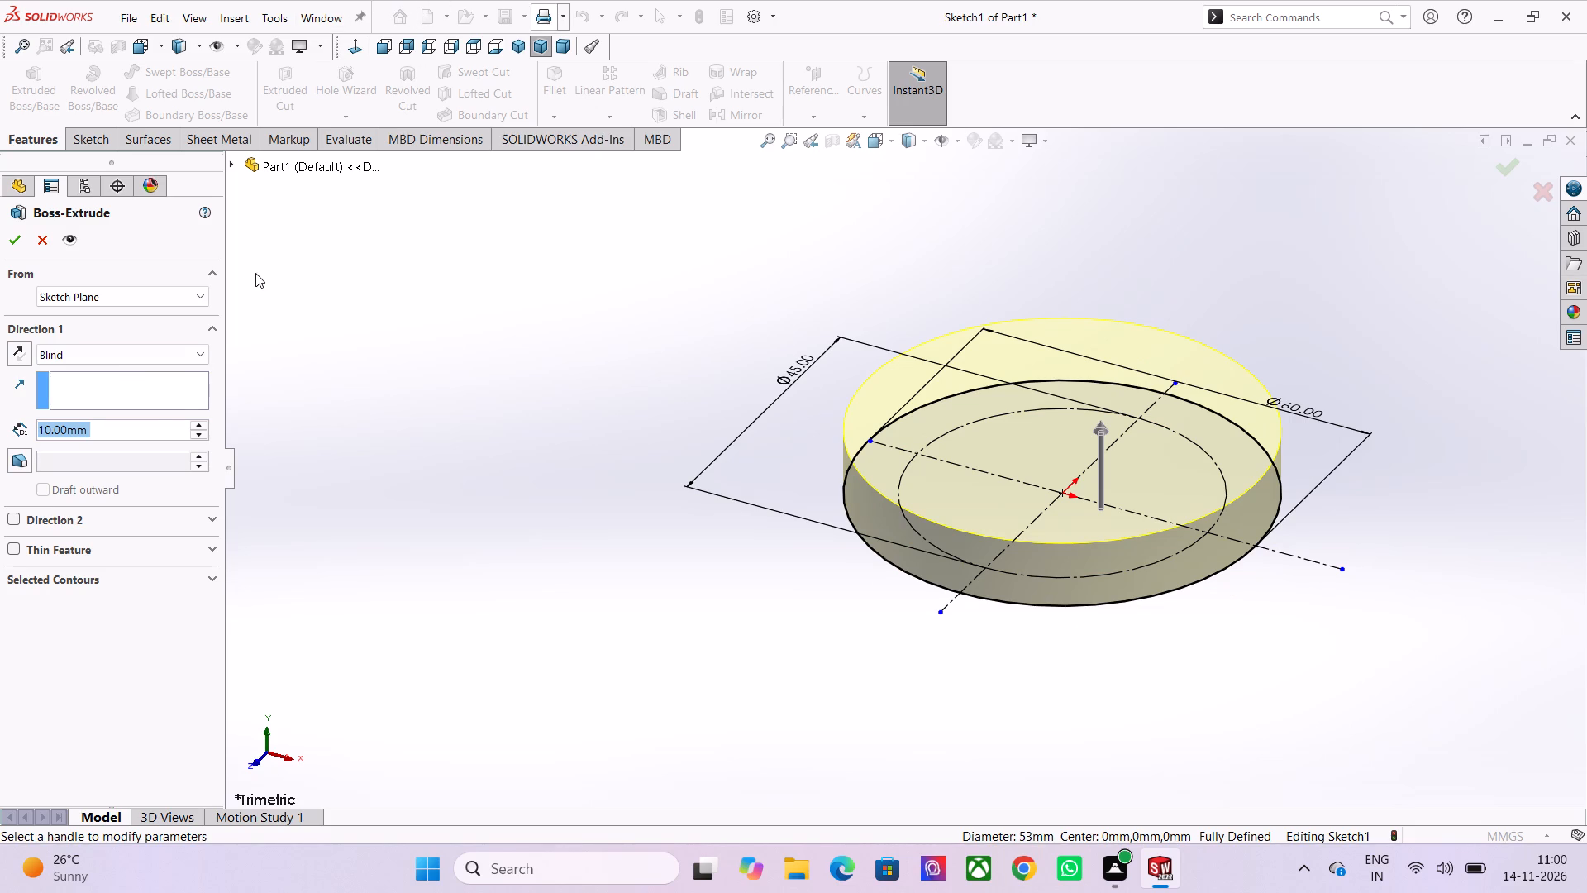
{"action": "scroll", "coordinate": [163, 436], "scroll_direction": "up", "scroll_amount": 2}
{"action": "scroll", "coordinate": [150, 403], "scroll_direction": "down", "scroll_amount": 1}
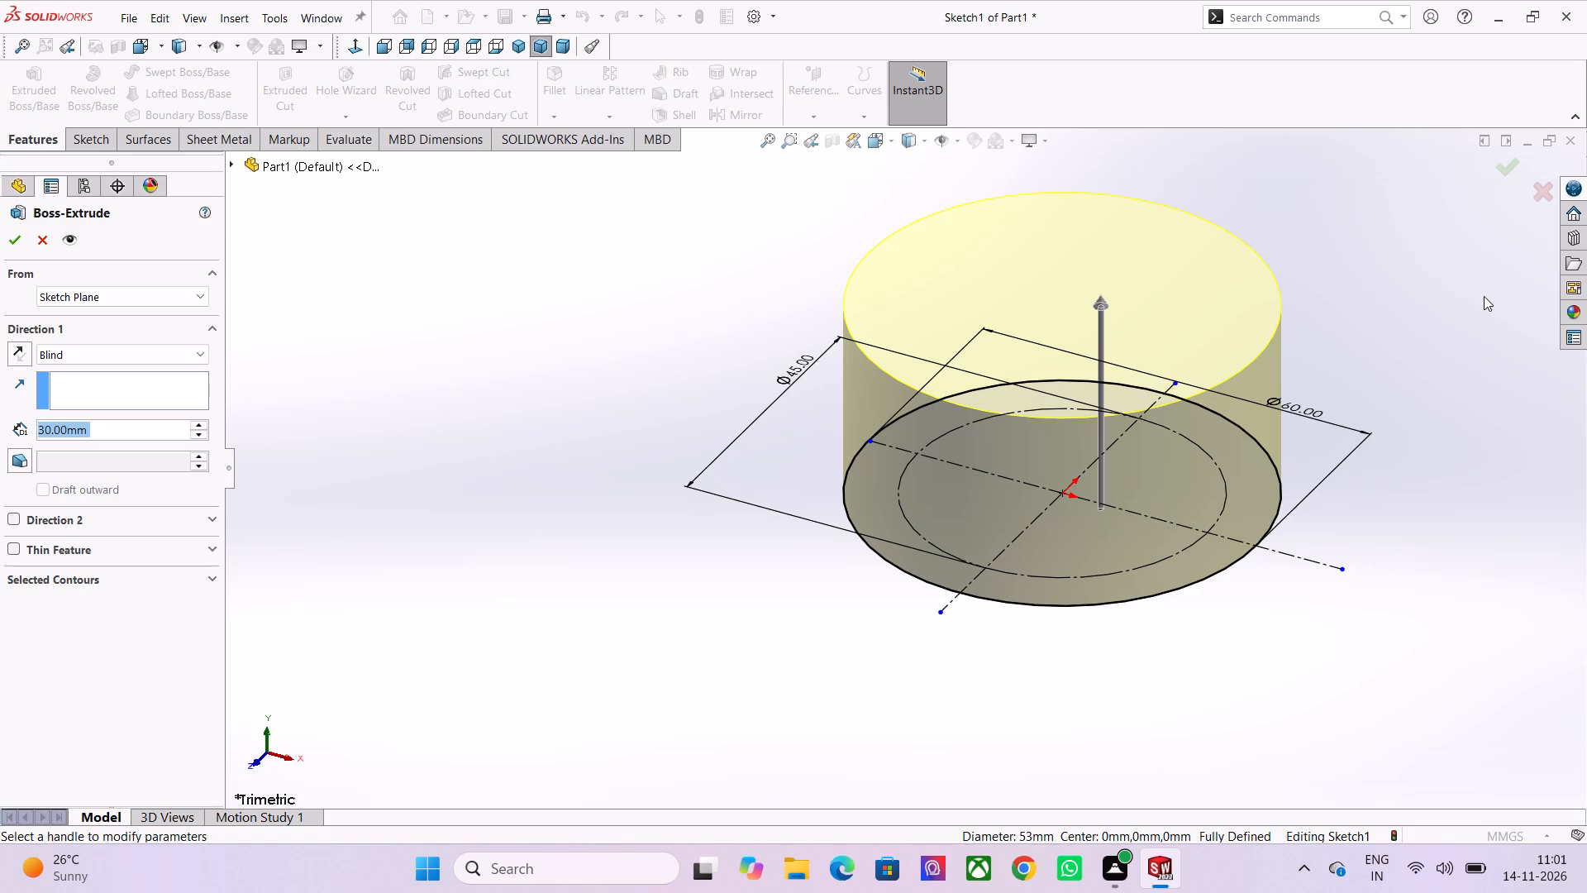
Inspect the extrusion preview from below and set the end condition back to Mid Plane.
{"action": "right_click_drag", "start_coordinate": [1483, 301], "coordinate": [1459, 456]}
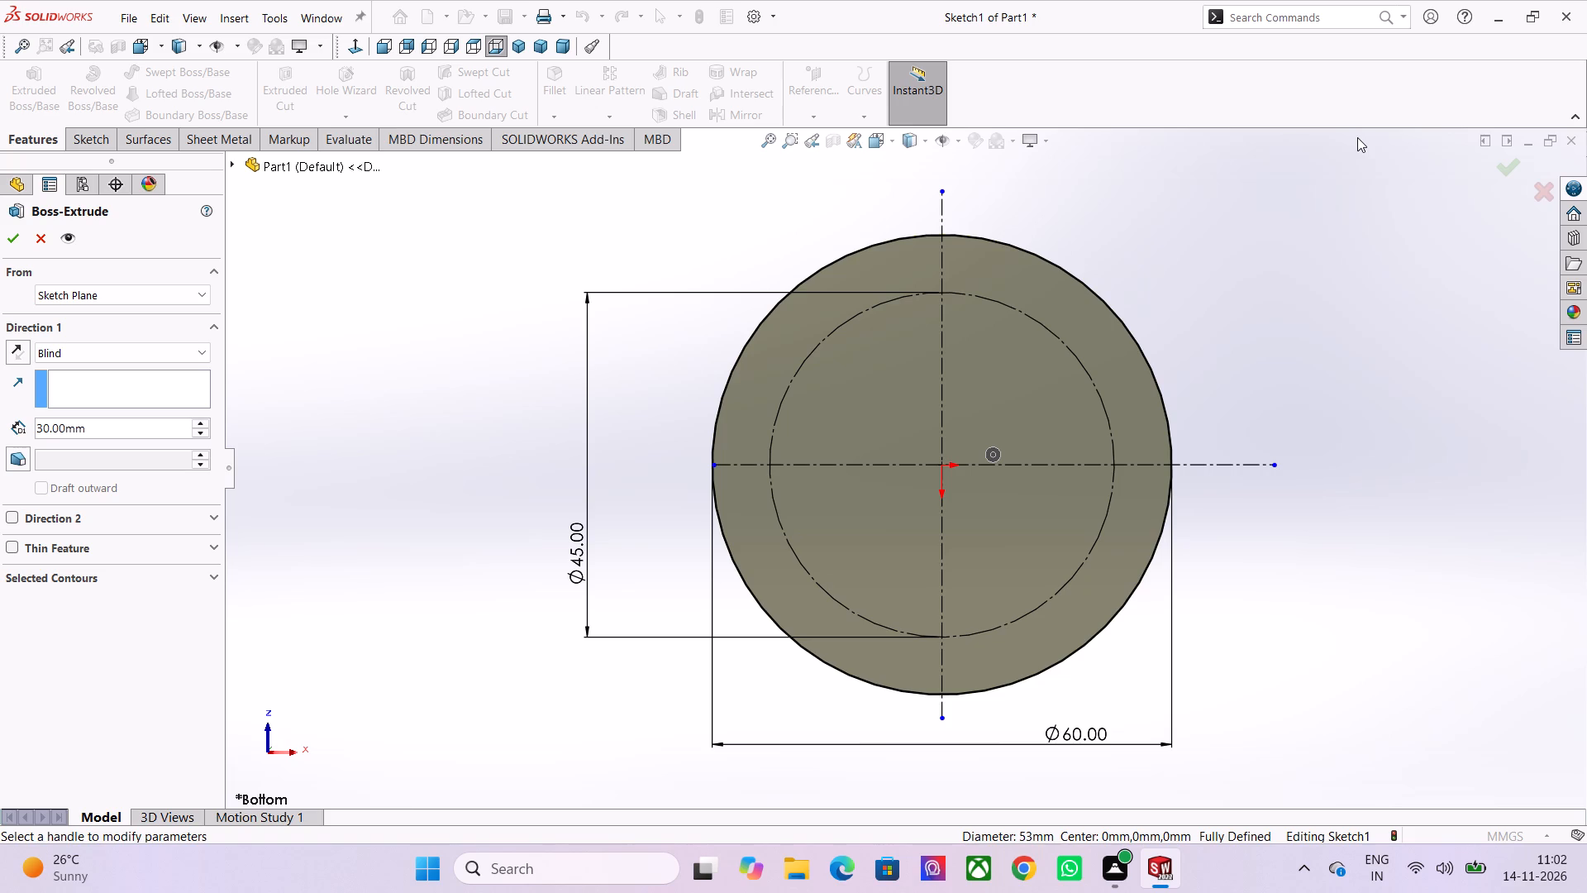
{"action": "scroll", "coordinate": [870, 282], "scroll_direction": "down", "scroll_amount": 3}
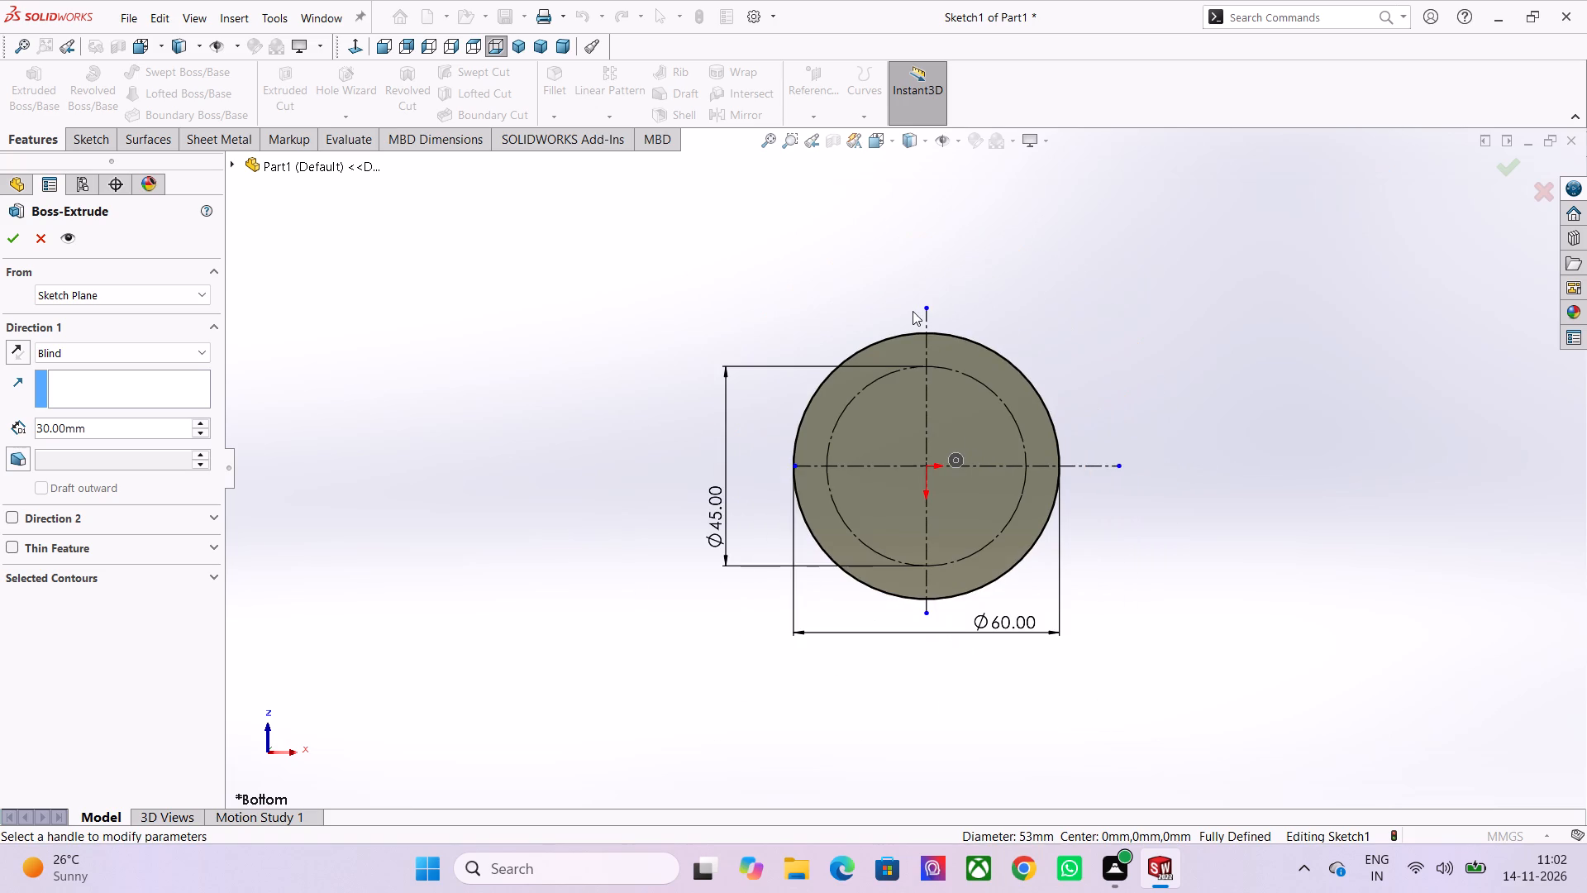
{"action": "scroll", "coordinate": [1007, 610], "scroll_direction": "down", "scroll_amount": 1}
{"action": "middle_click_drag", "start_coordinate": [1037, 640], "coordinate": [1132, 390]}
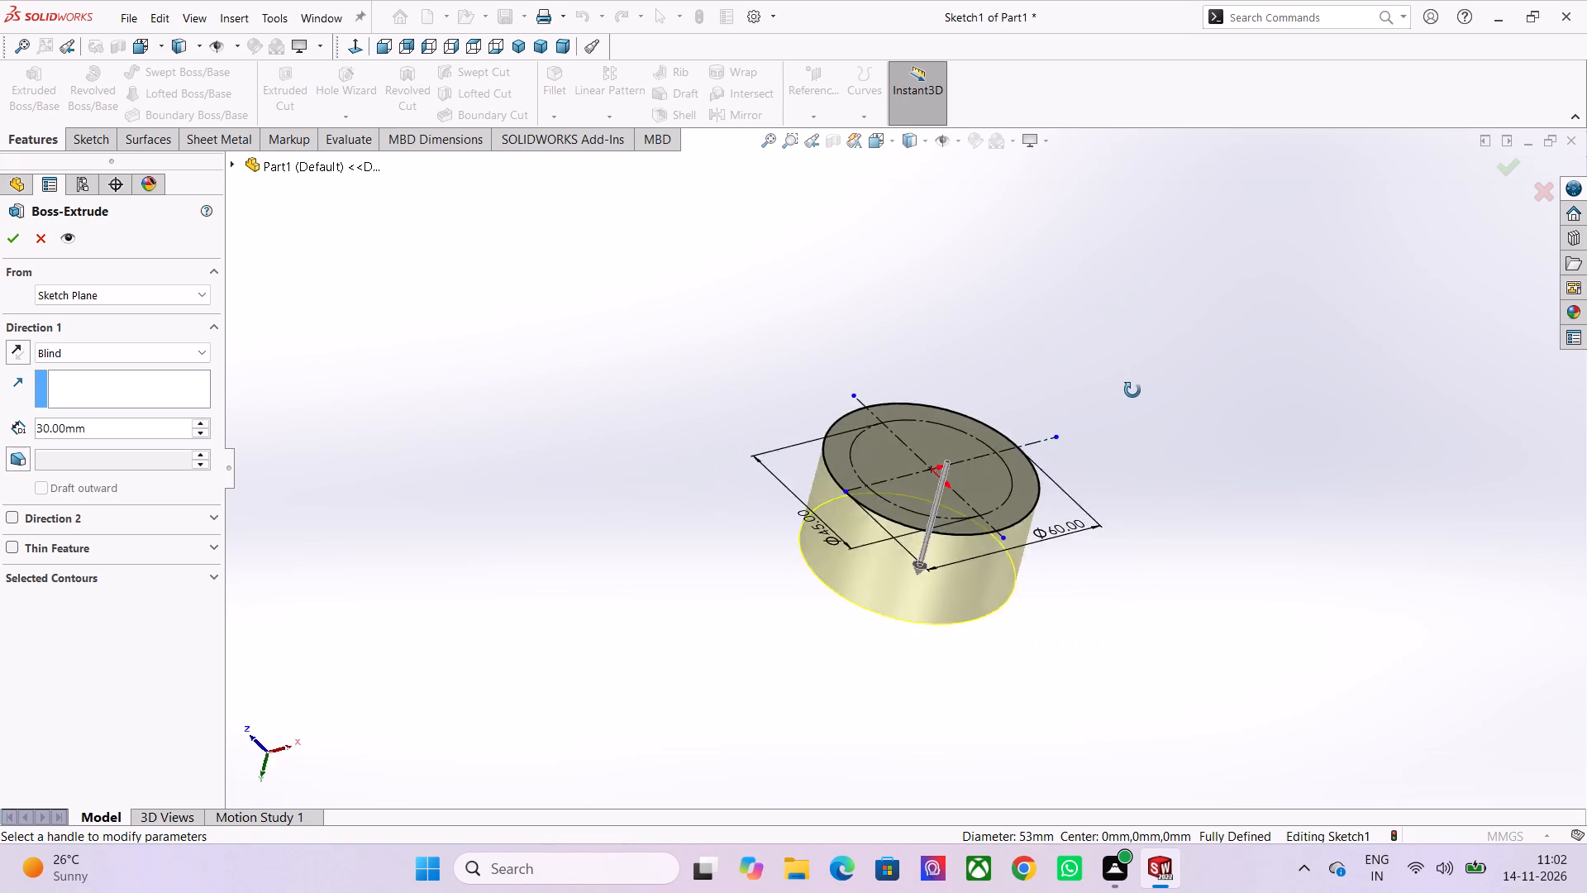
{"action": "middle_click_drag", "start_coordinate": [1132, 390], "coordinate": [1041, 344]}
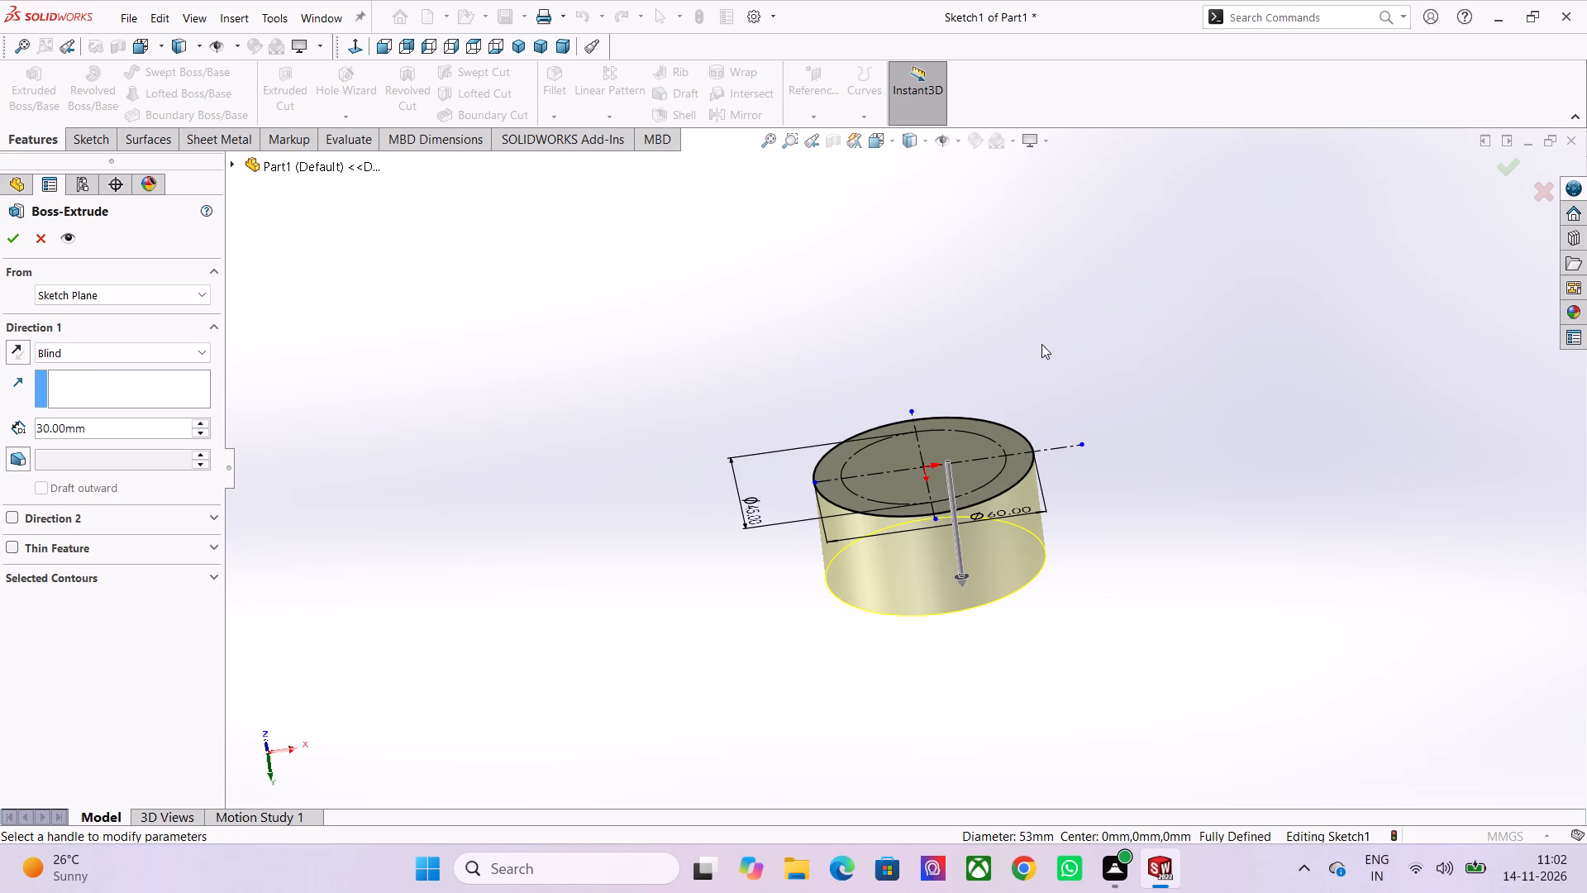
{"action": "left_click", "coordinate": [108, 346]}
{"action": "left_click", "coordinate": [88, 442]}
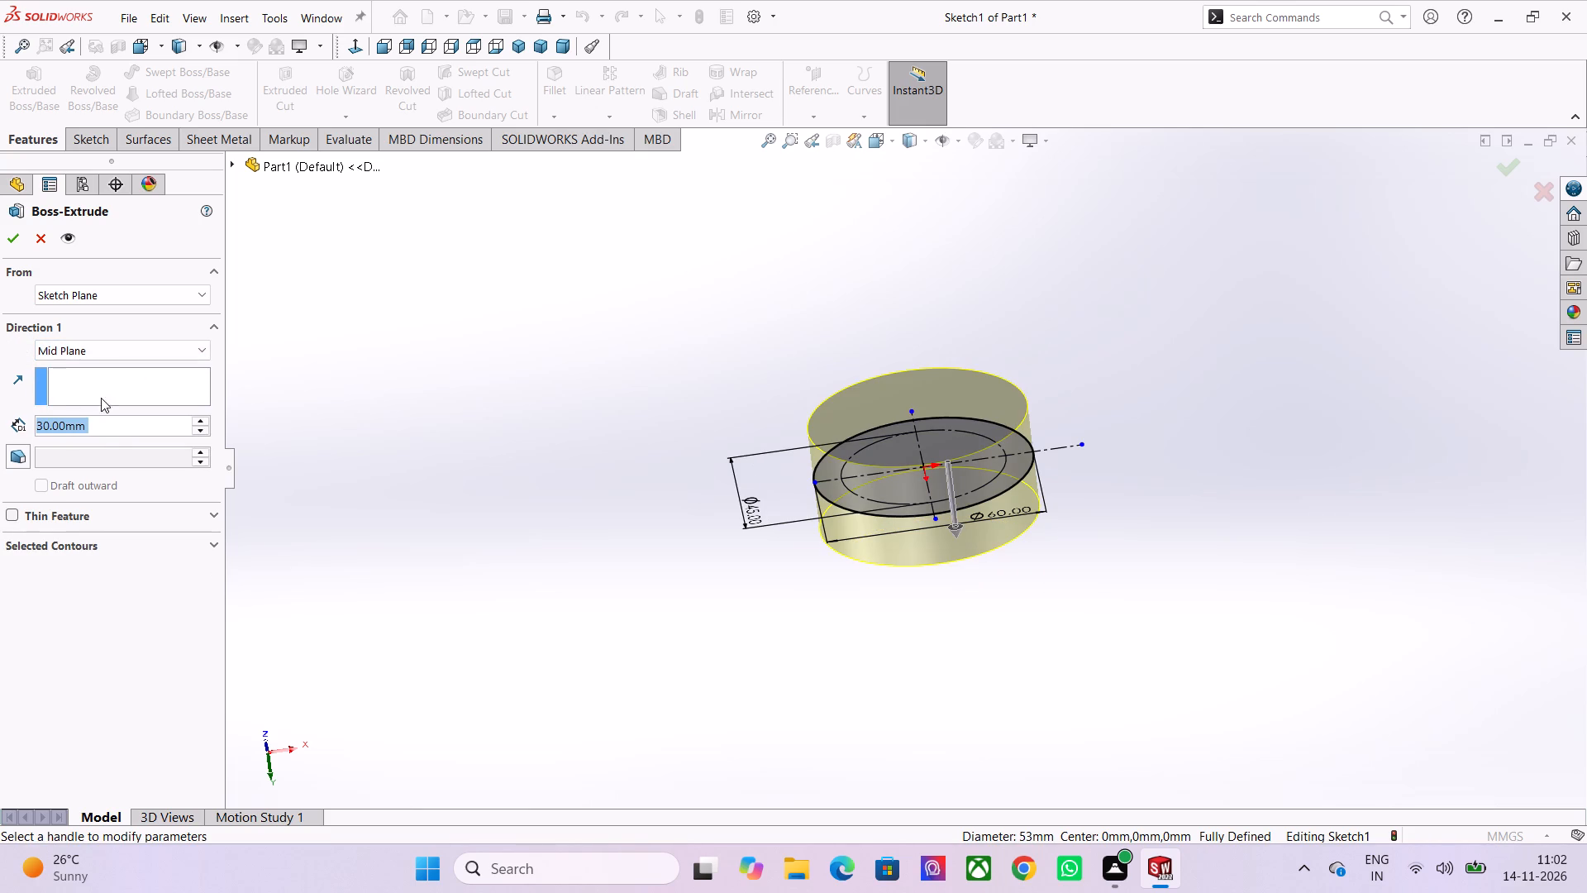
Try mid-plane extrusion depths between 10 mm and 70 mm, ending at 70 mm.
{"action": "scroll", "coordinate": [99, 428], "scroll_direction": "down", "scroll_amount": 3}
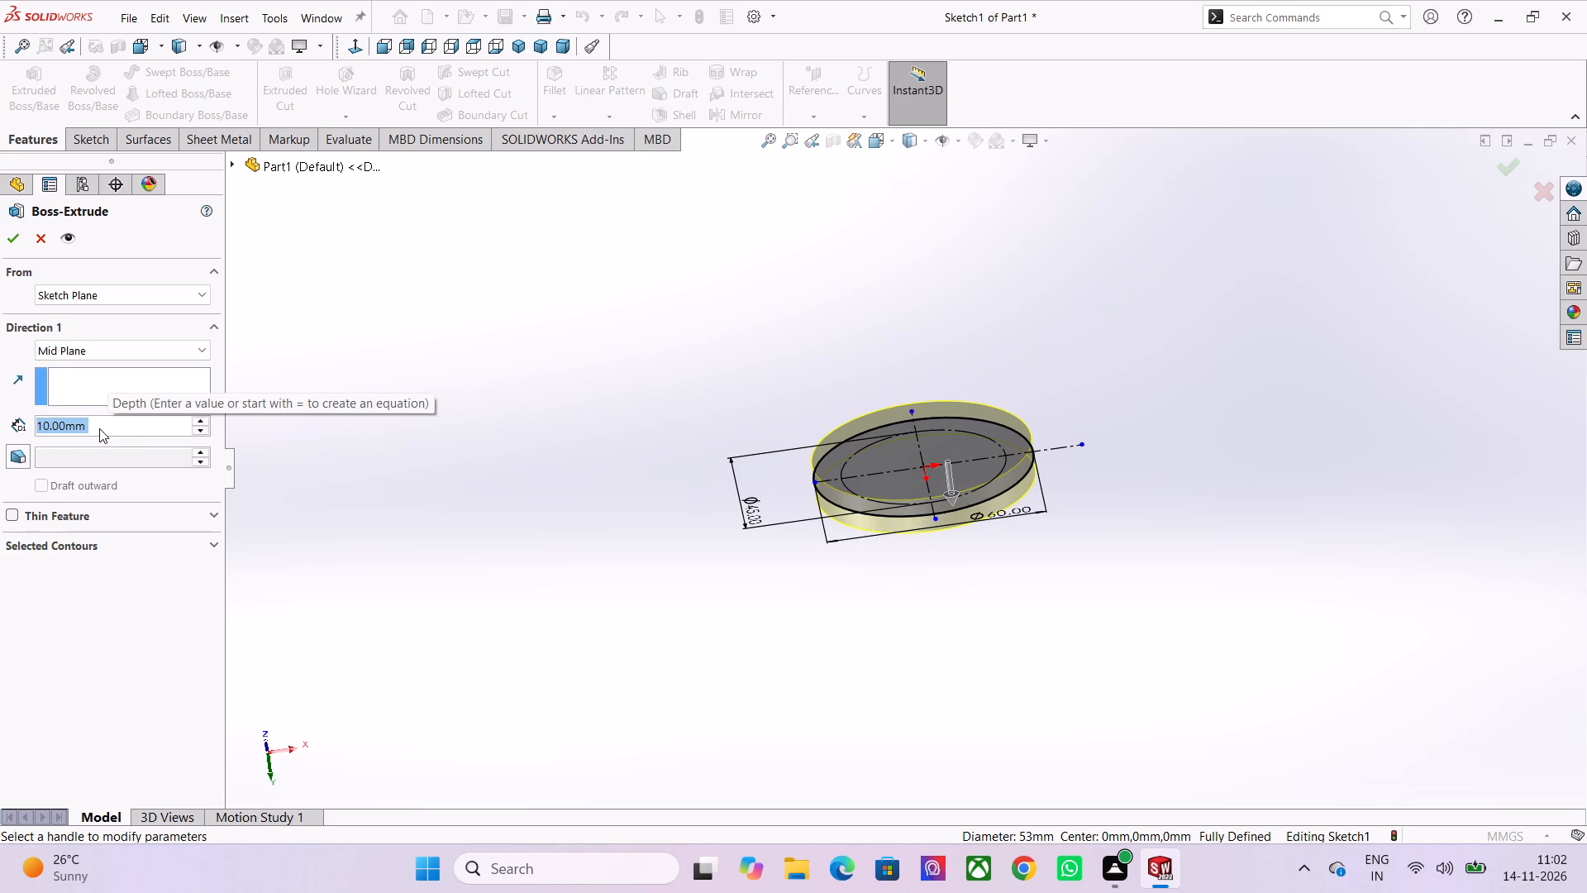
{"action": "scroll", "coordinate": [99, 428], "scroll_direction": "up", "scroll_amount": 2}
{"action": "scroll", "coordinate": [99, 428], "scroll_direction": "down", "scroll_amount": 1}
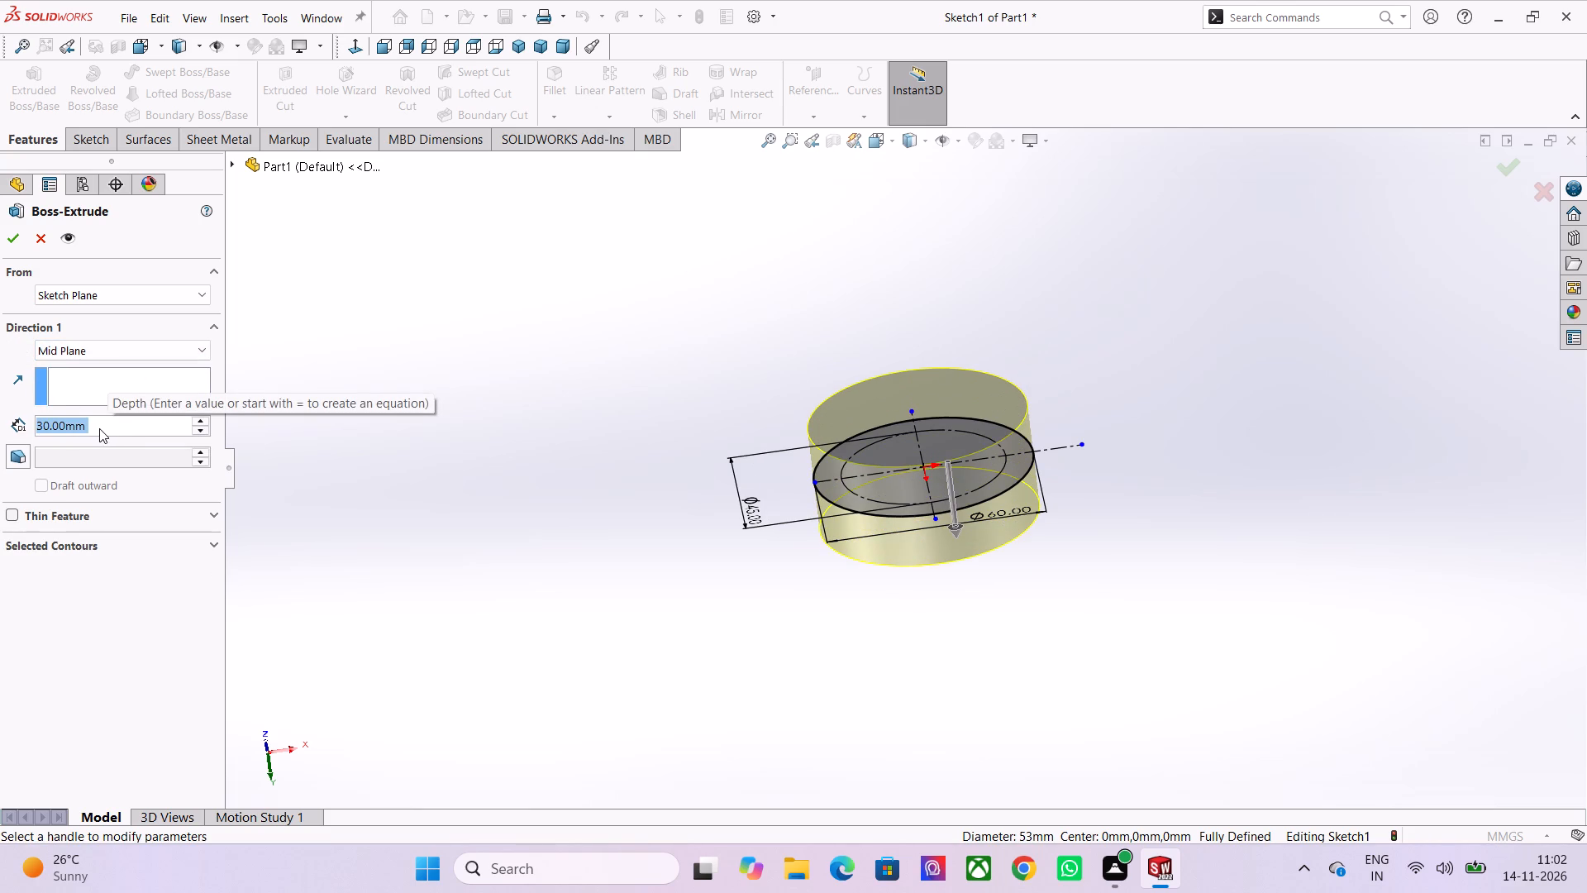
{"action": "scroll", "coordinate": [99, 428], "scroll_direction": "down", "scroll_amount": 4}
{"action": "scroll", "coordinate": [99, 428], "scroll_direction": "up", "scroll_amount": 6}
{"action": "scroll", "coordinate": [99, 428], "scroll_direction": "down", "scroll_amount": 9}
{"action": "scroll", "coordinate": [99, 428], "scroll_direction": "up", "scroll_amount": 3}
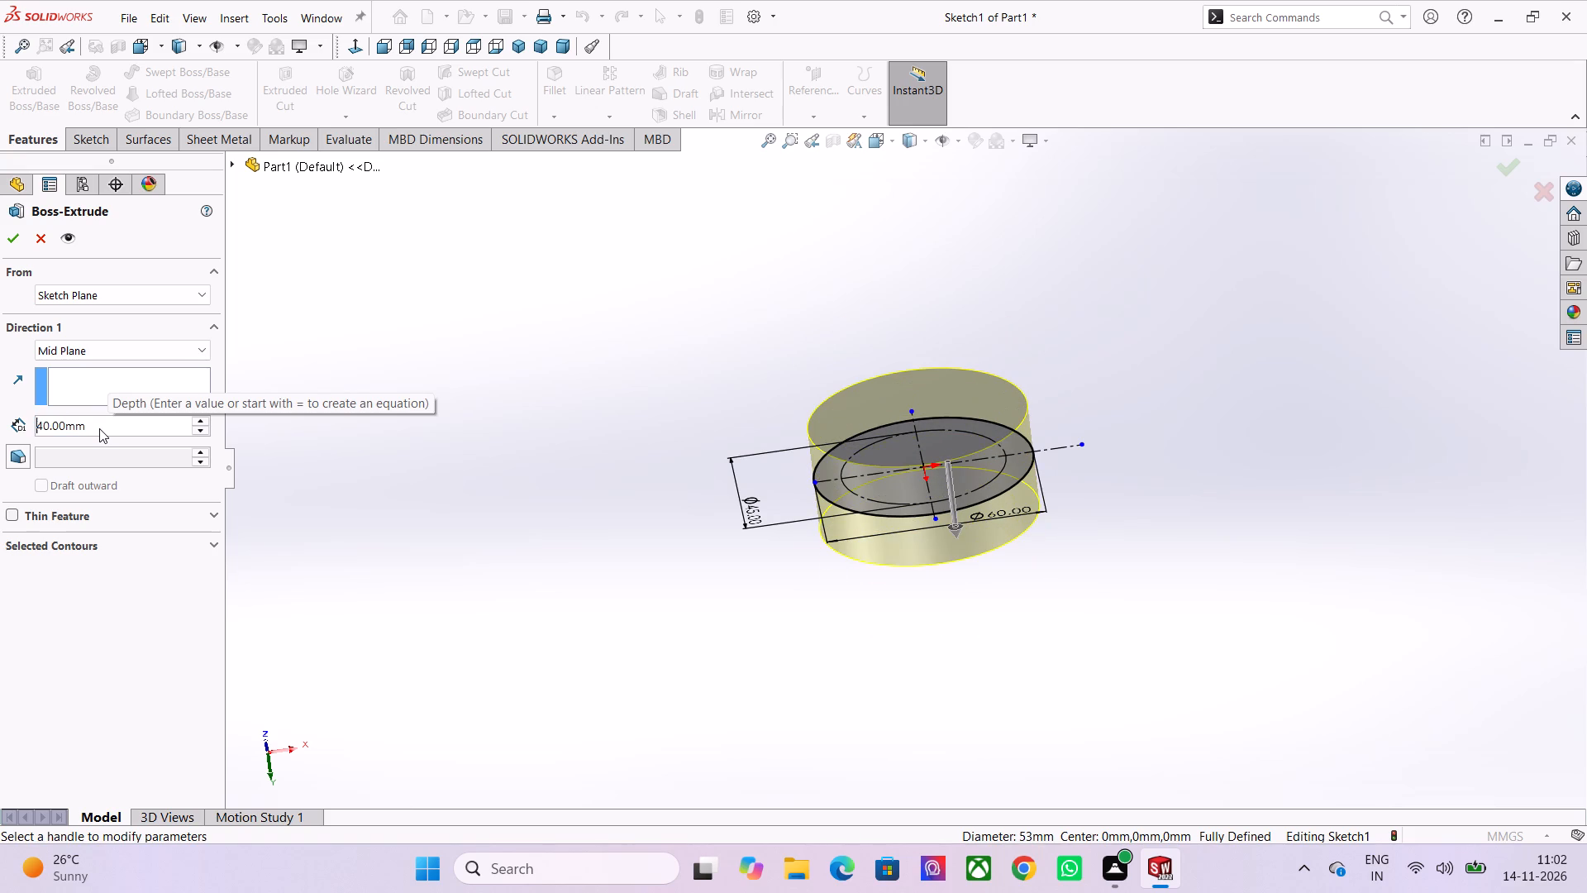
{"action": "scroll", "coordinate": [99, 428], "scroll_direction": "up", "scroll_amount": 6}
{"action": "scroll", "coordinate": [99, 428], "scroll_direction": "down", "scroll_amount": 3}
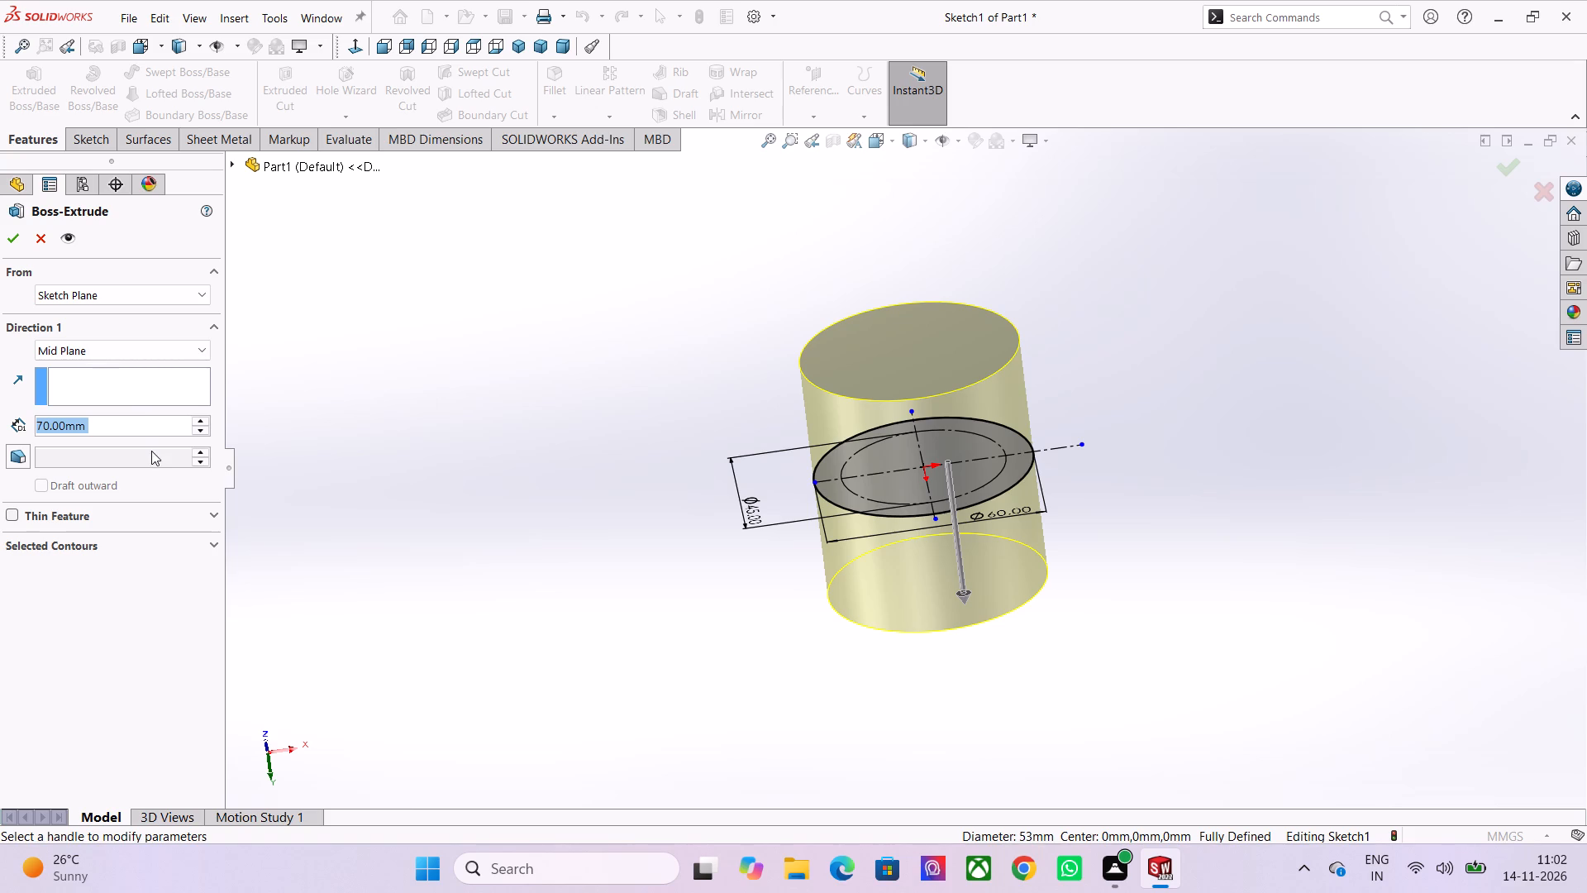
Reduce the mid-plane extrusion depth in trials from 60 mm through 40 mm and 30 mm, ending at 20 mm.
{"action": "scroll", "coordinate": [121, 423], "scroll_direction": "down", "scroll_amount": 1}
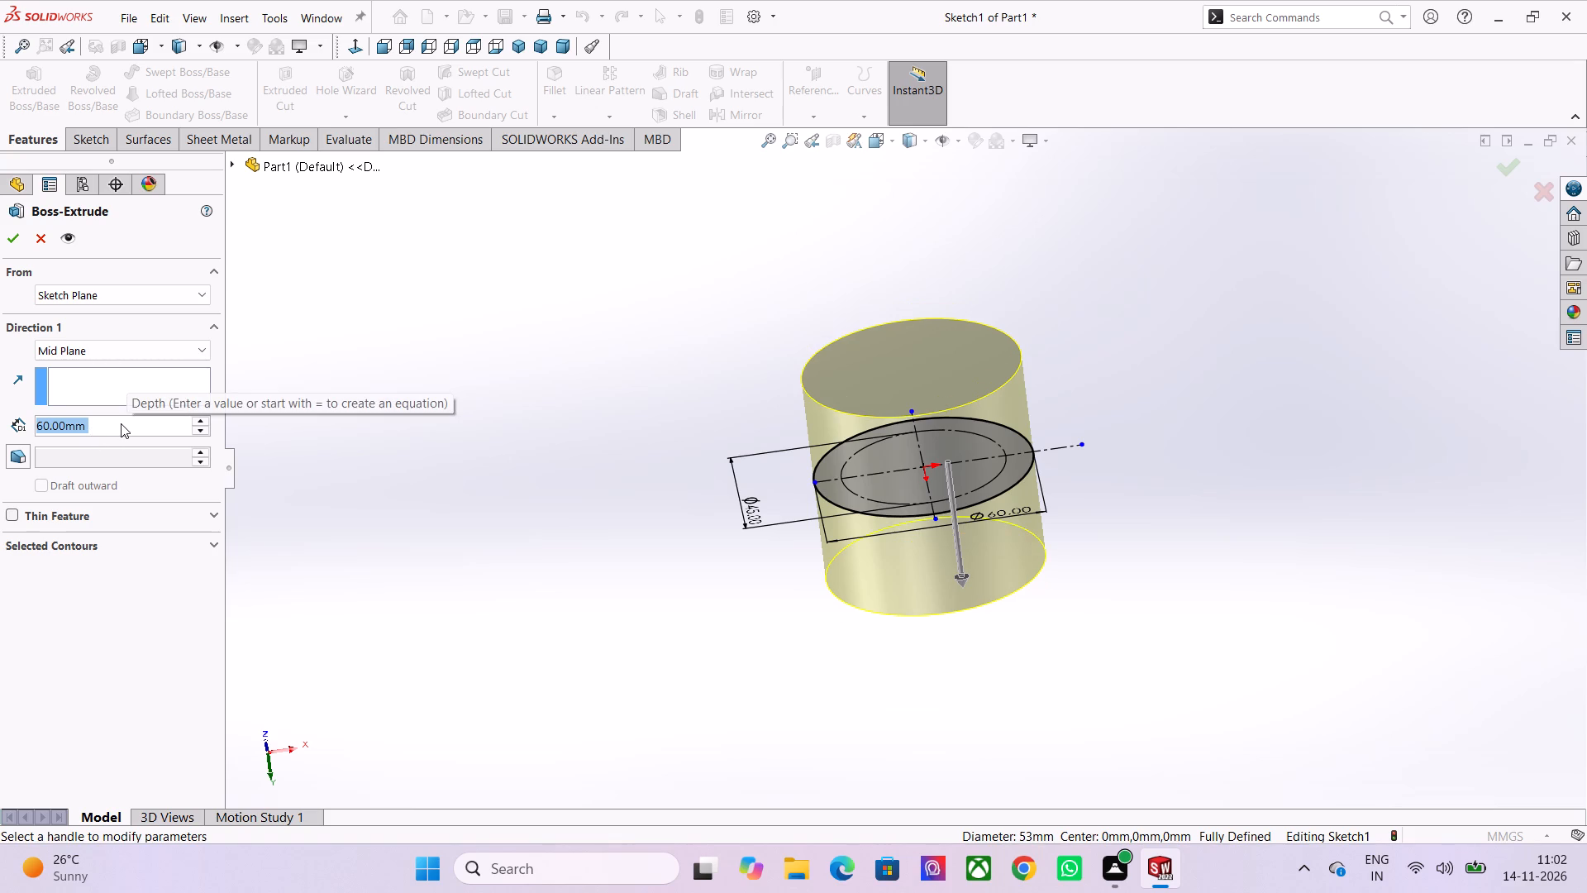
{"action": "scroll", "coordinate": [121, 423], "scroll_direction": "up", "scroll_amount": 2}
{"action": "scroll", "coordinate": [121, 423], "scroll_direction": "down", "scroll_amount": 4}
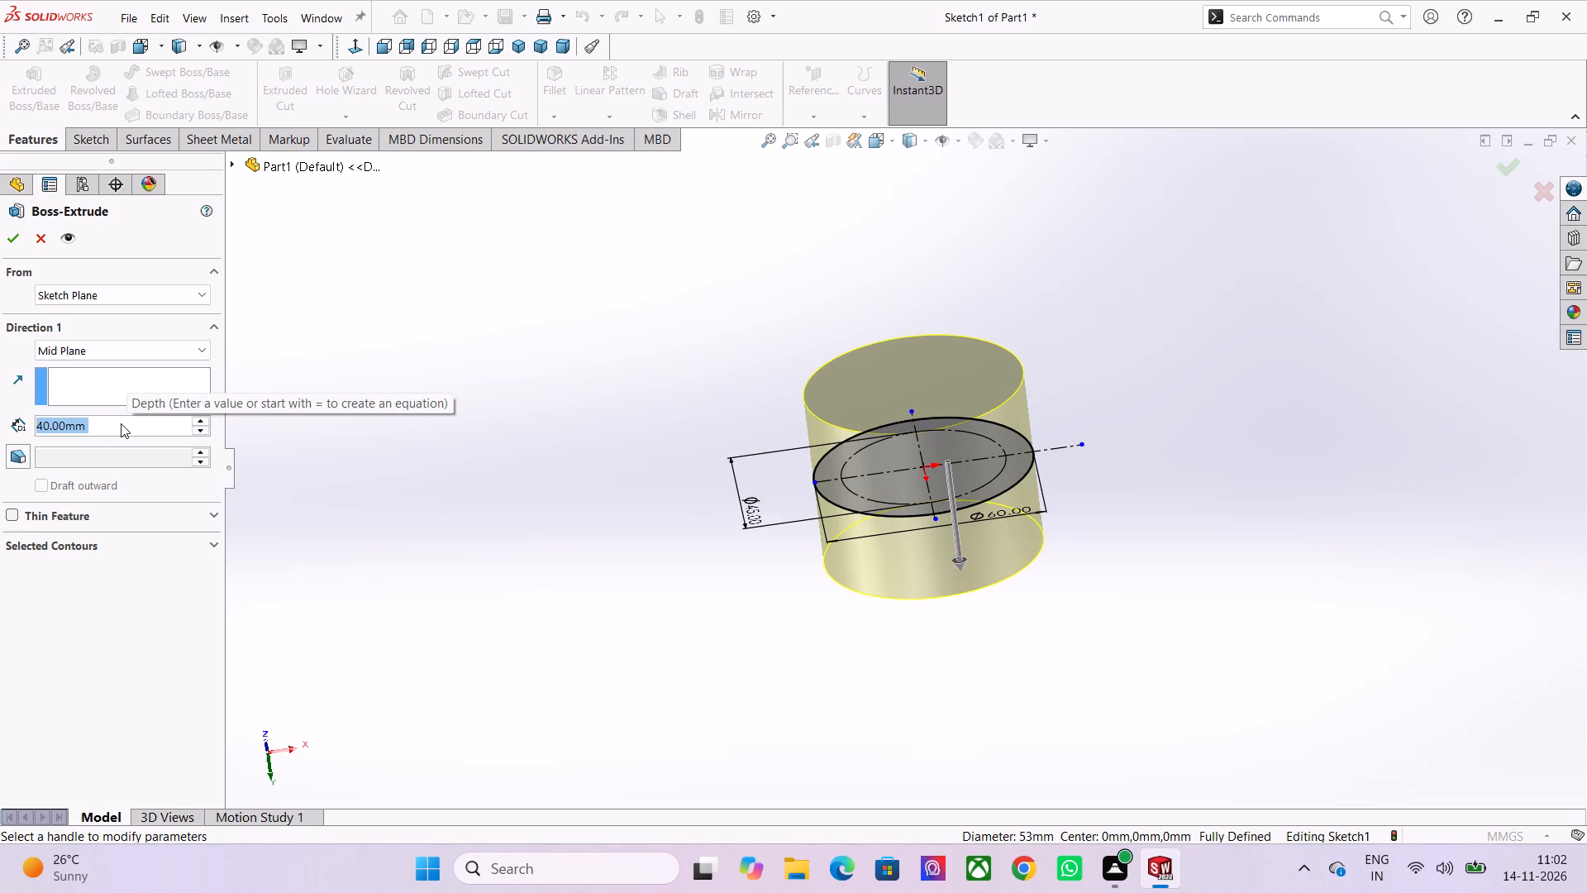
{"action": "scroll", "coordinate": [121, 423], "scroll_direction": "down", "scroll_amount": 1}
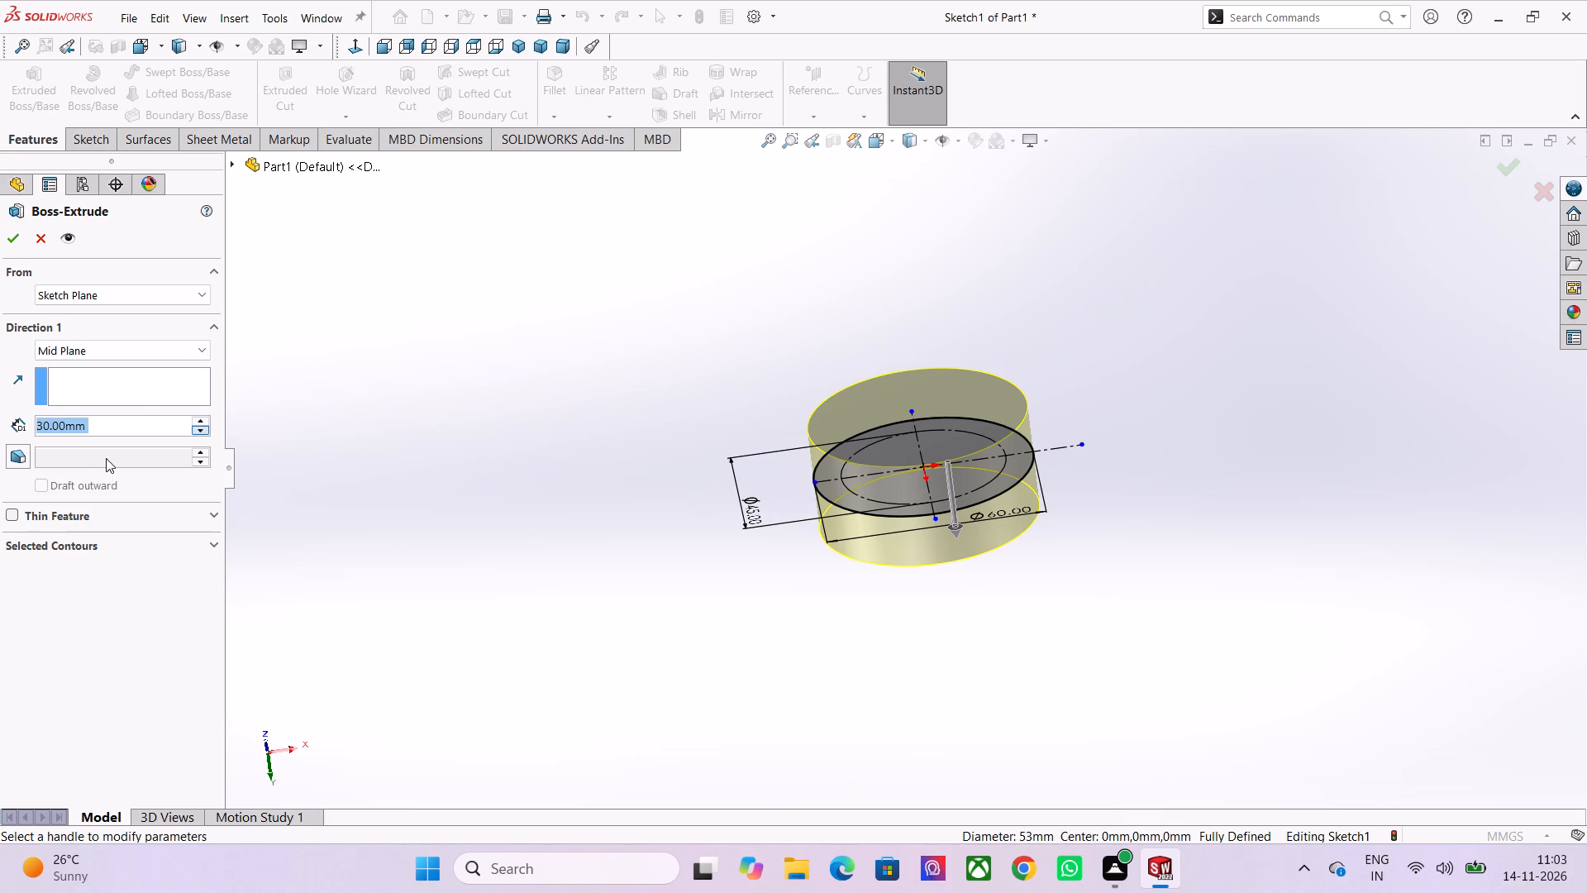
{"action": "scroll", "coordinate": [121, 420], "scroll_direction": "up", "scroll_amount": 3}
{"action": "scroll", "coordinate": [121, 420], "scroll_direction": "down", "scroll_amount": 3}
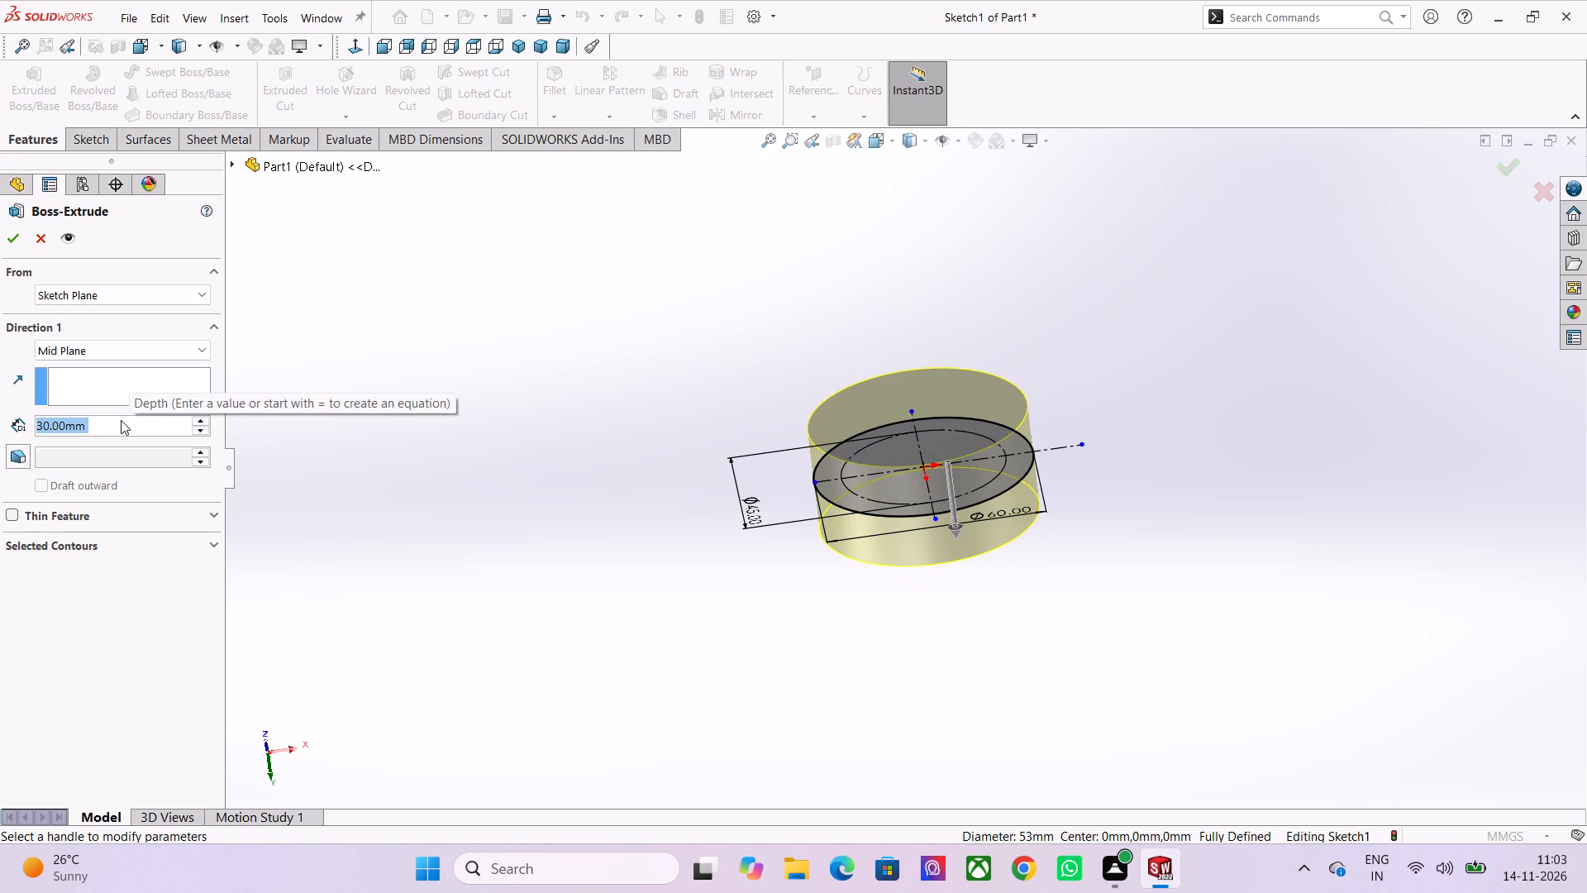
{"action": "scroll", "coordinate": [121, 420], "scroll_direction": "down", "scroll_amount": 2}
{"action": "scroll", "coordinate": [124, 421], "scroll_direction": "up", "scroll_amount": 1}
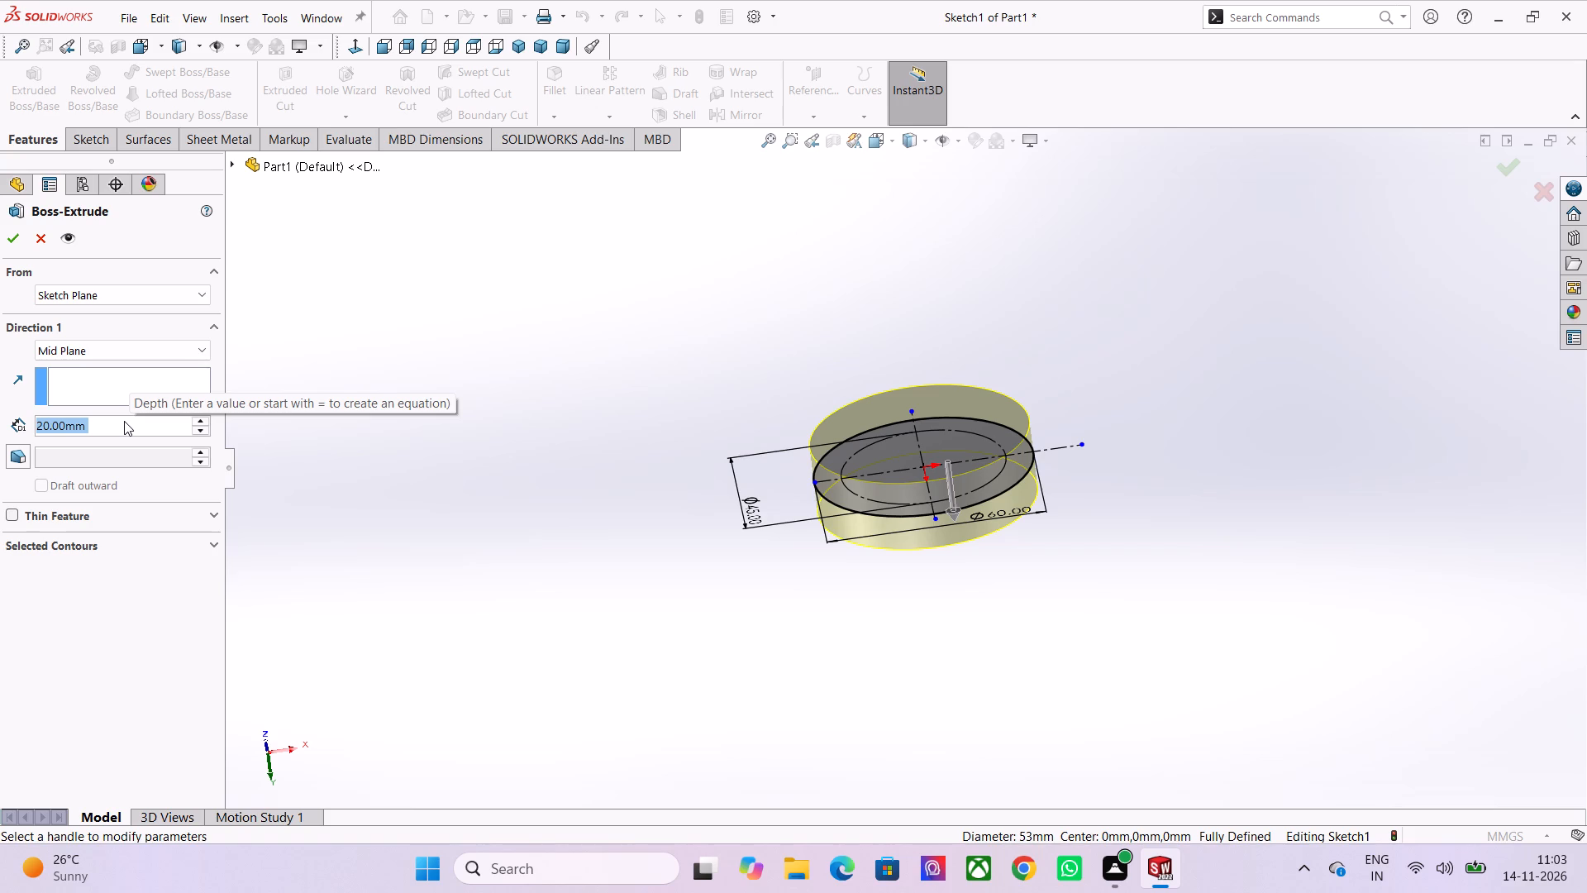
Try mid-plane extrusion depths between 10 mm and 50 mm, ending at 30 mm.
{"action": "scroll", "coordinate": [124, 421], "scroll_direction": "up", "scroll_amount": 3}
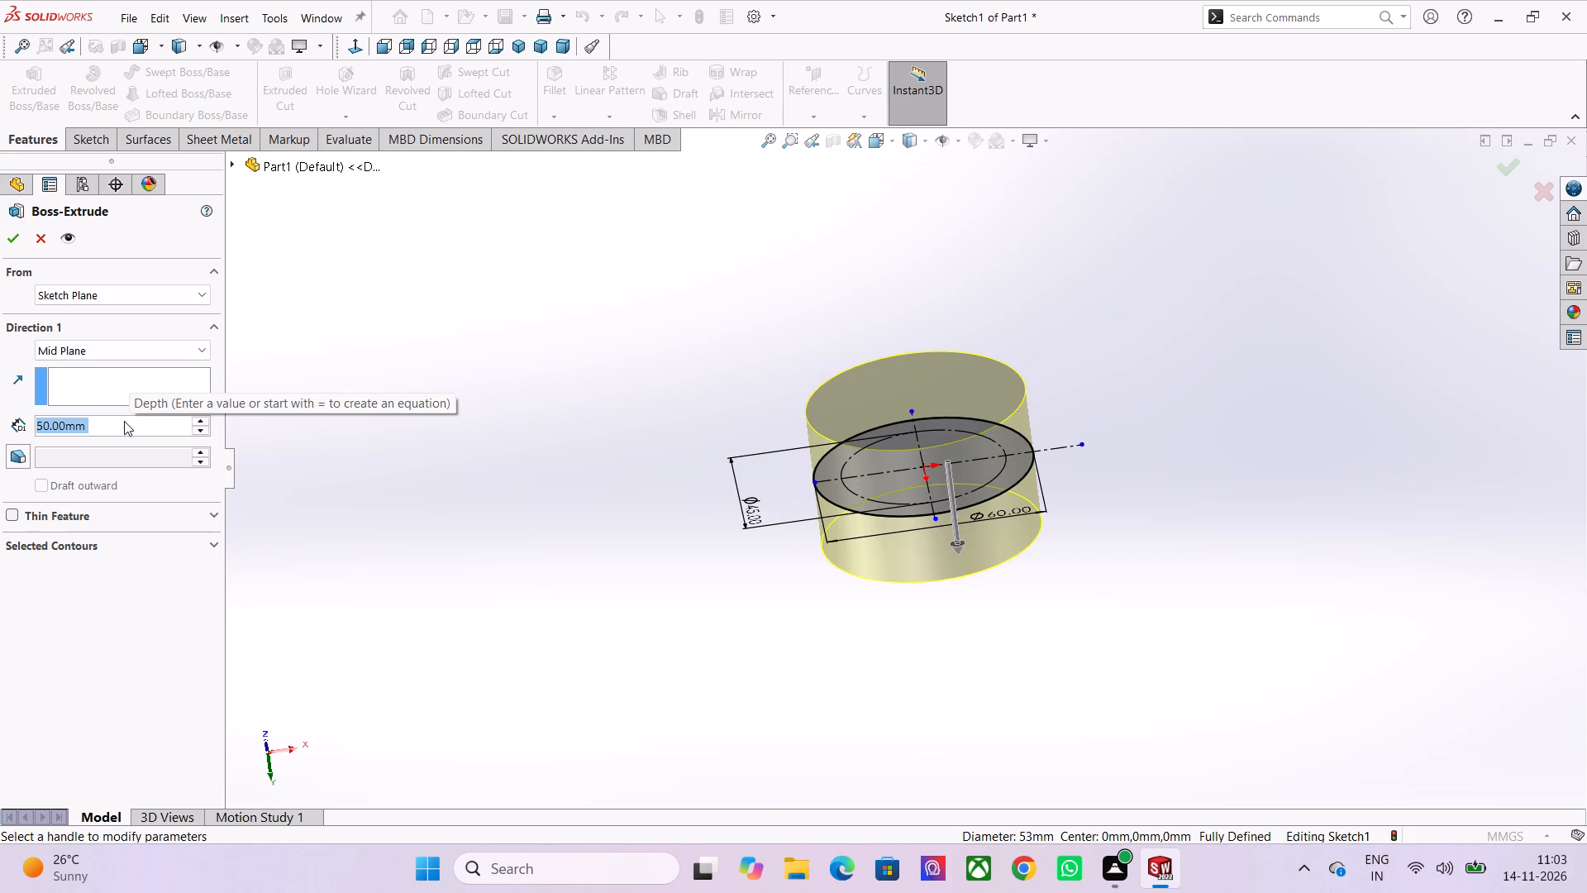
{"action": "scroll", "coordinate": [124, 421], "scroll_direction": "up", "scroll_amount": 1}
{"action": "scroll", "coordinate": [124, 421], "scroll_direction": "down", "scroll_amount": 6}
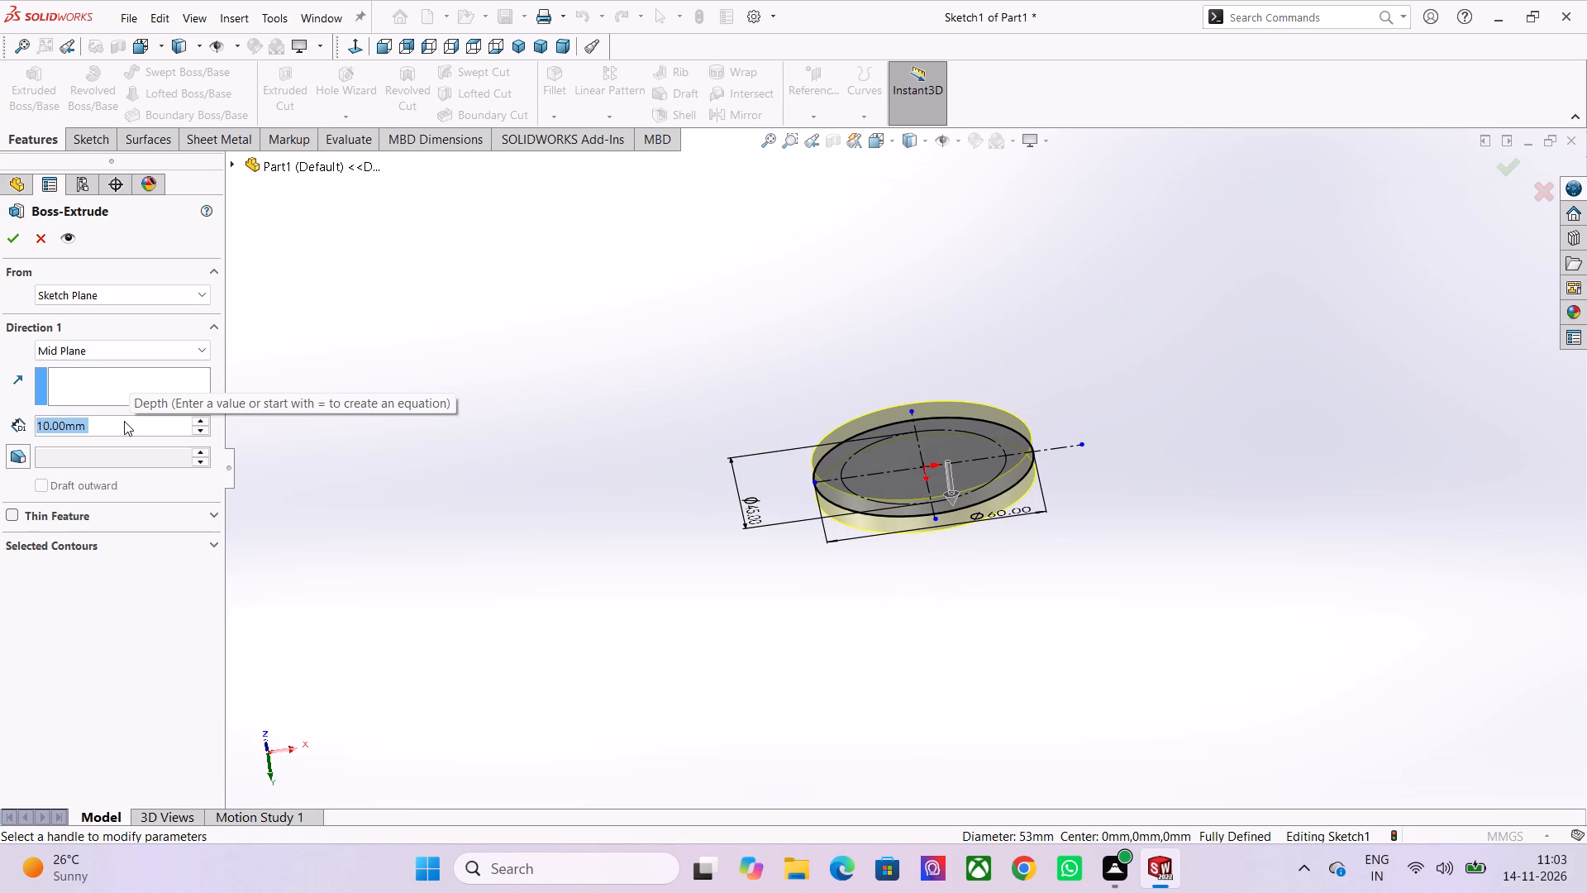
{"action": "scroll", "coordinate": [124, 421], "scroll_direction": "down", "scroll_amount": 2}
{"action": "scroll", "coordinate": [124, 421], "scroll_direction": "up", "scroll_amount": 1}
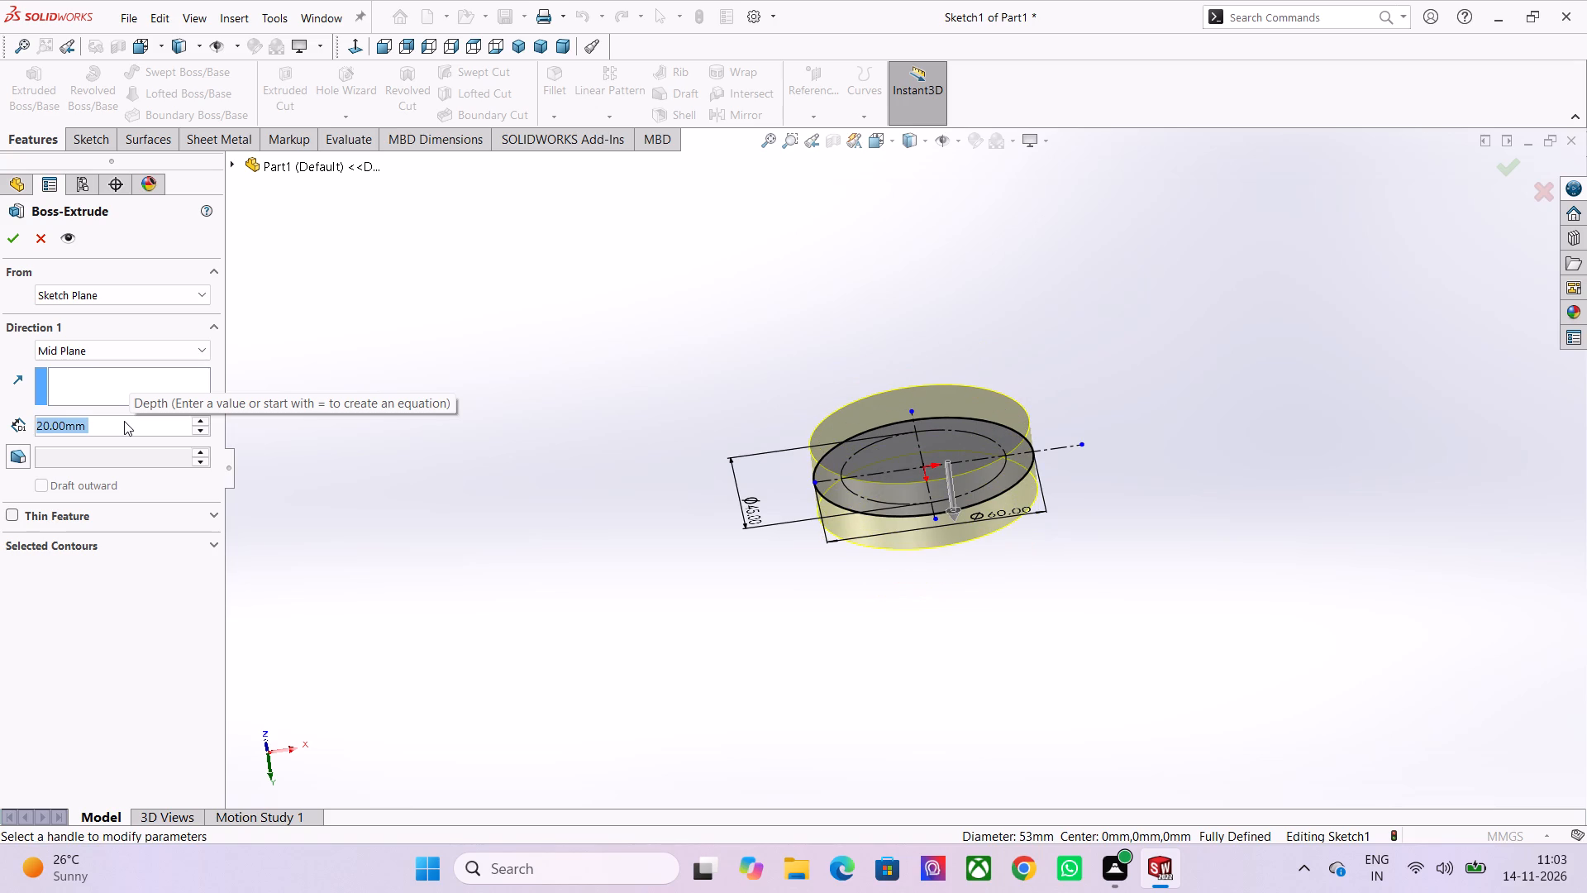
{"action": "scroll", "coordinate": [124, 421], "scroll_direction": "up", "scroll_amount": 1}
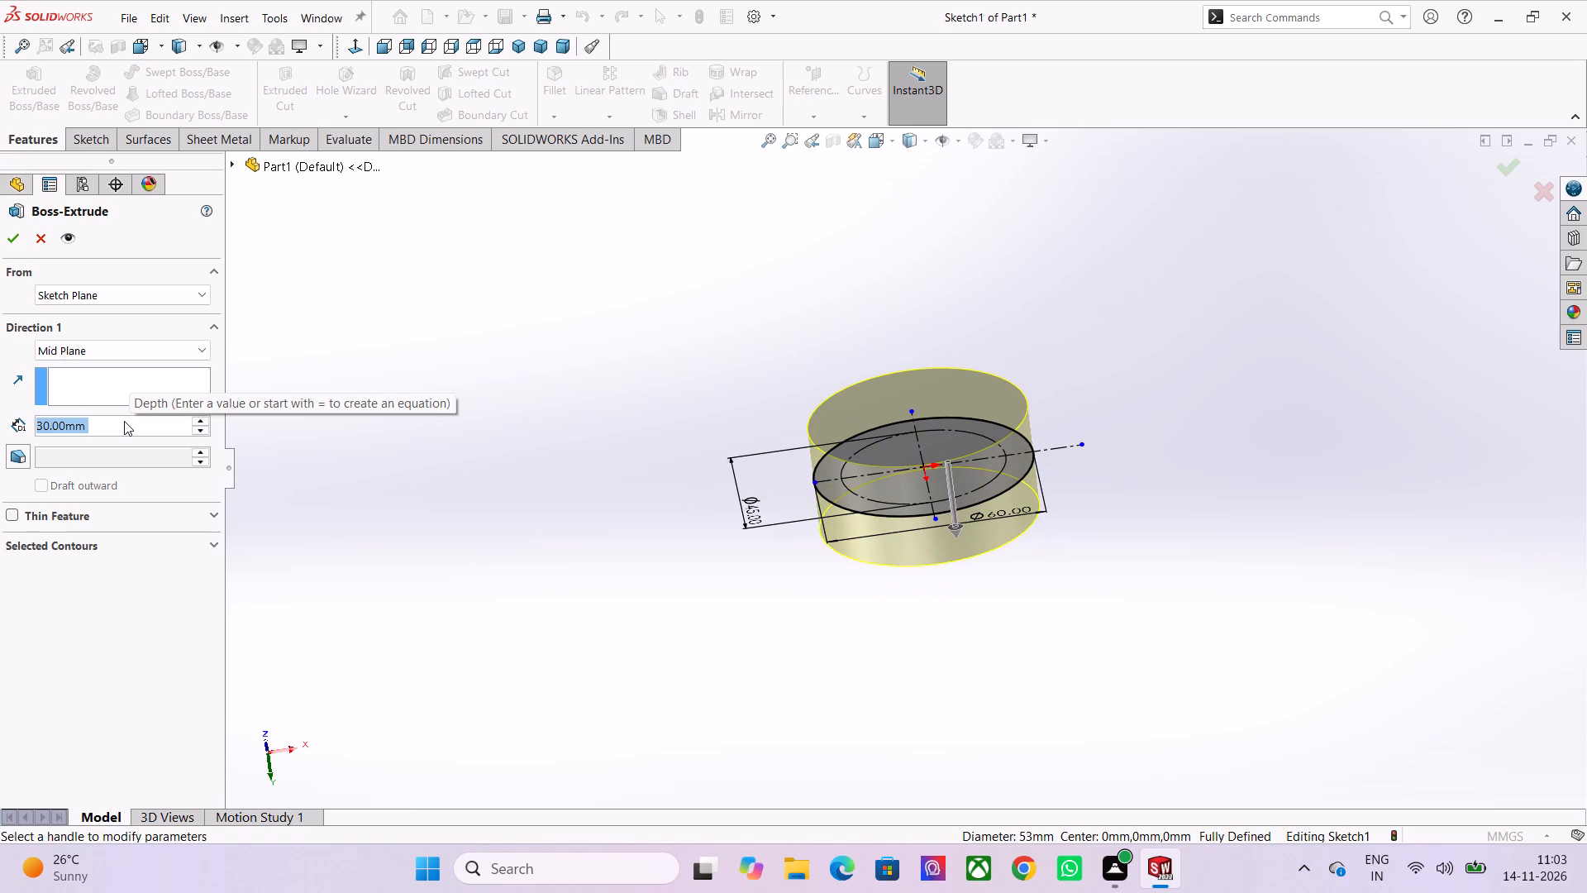
Set the mid-plane extrusion depth of the 60 mm circle to 10 mm.
{"action": "type", "text": "20"}
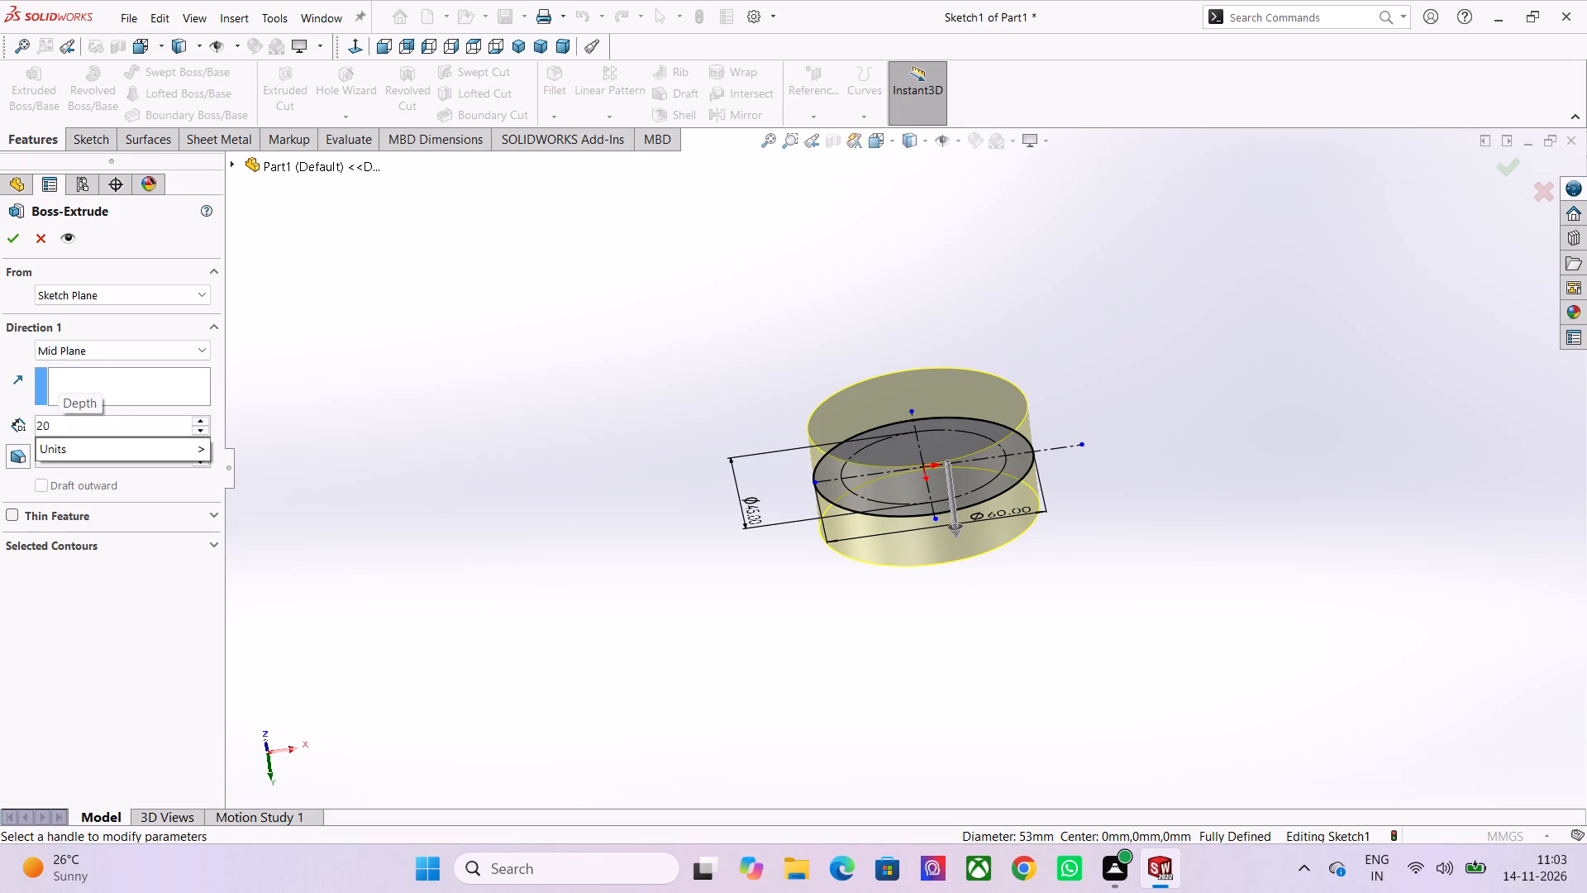
{"action": "key", "text": "BackSpace"}
{"action": "key", "text": "BackSpace"}
{"action": "key", "text": "BackSpace"}
{"action": "type", "text": "10"}
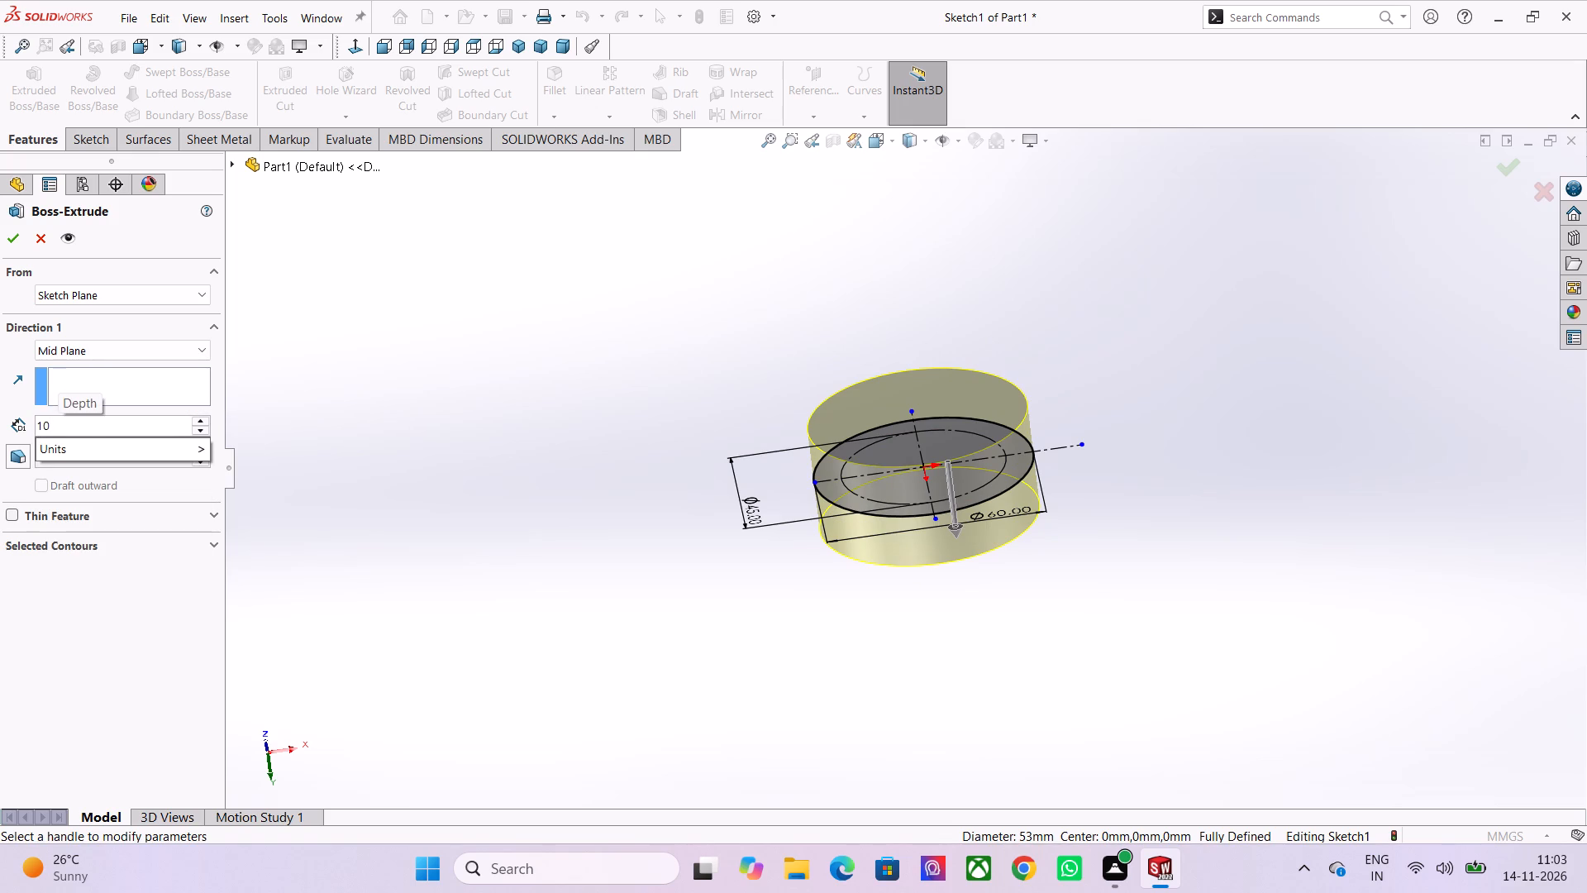
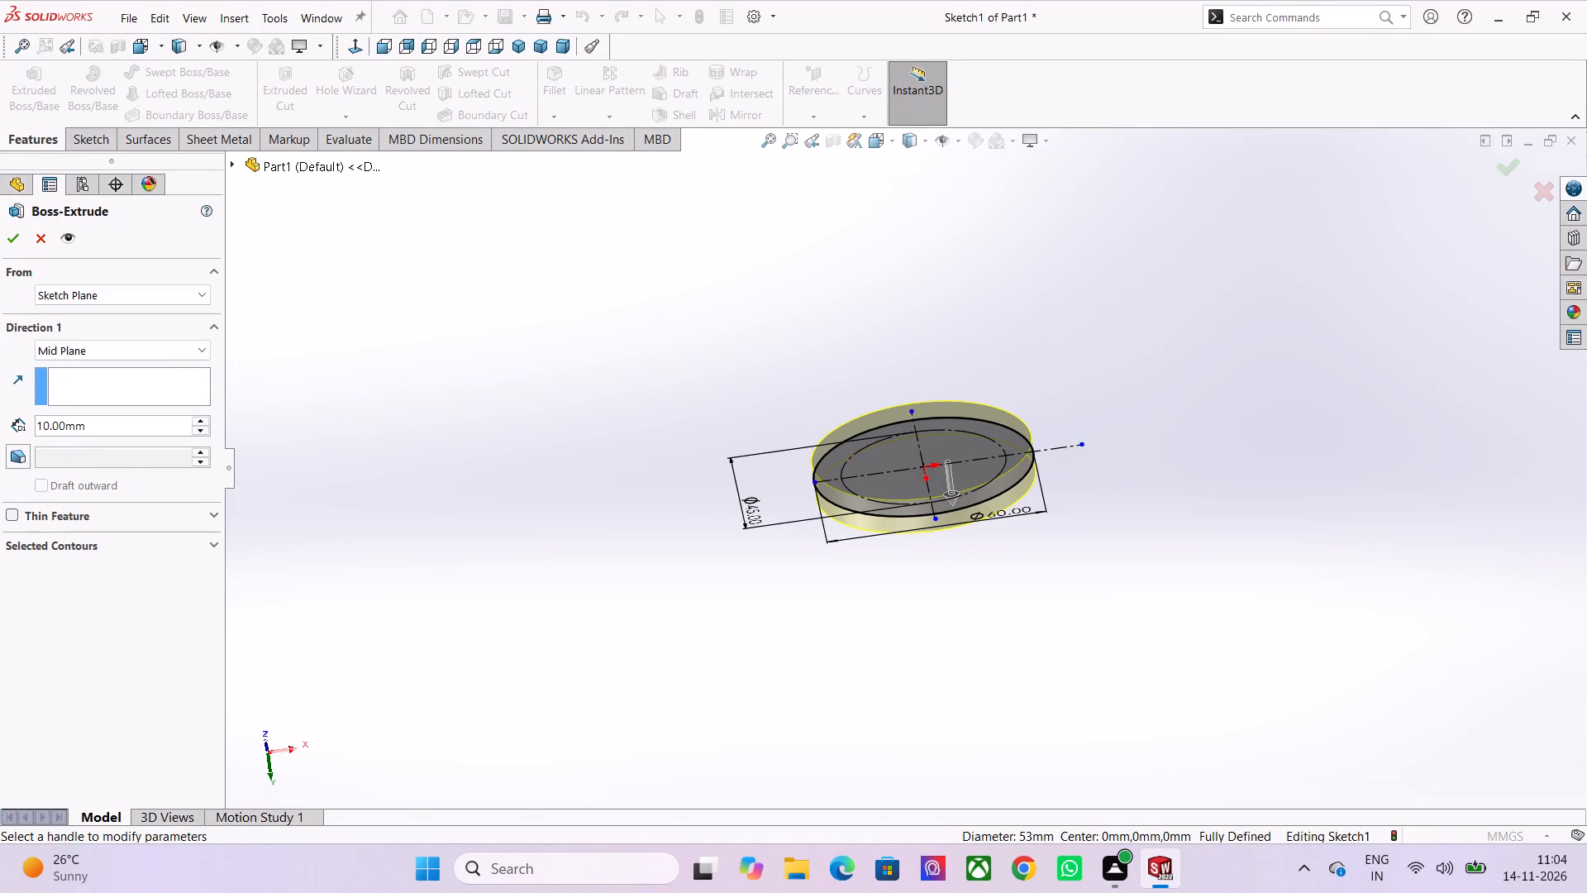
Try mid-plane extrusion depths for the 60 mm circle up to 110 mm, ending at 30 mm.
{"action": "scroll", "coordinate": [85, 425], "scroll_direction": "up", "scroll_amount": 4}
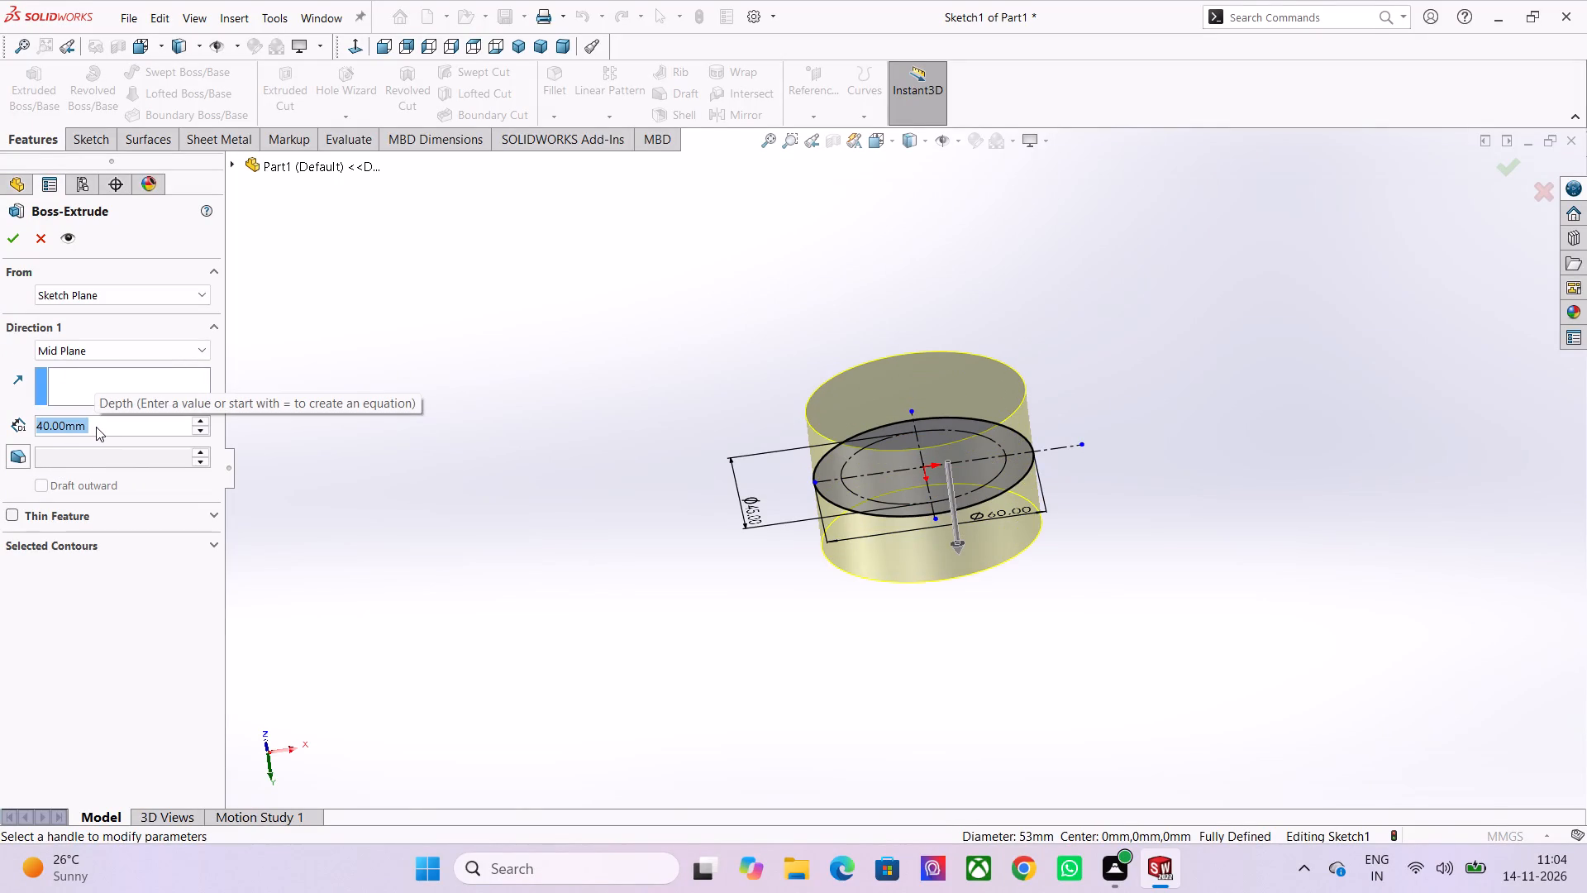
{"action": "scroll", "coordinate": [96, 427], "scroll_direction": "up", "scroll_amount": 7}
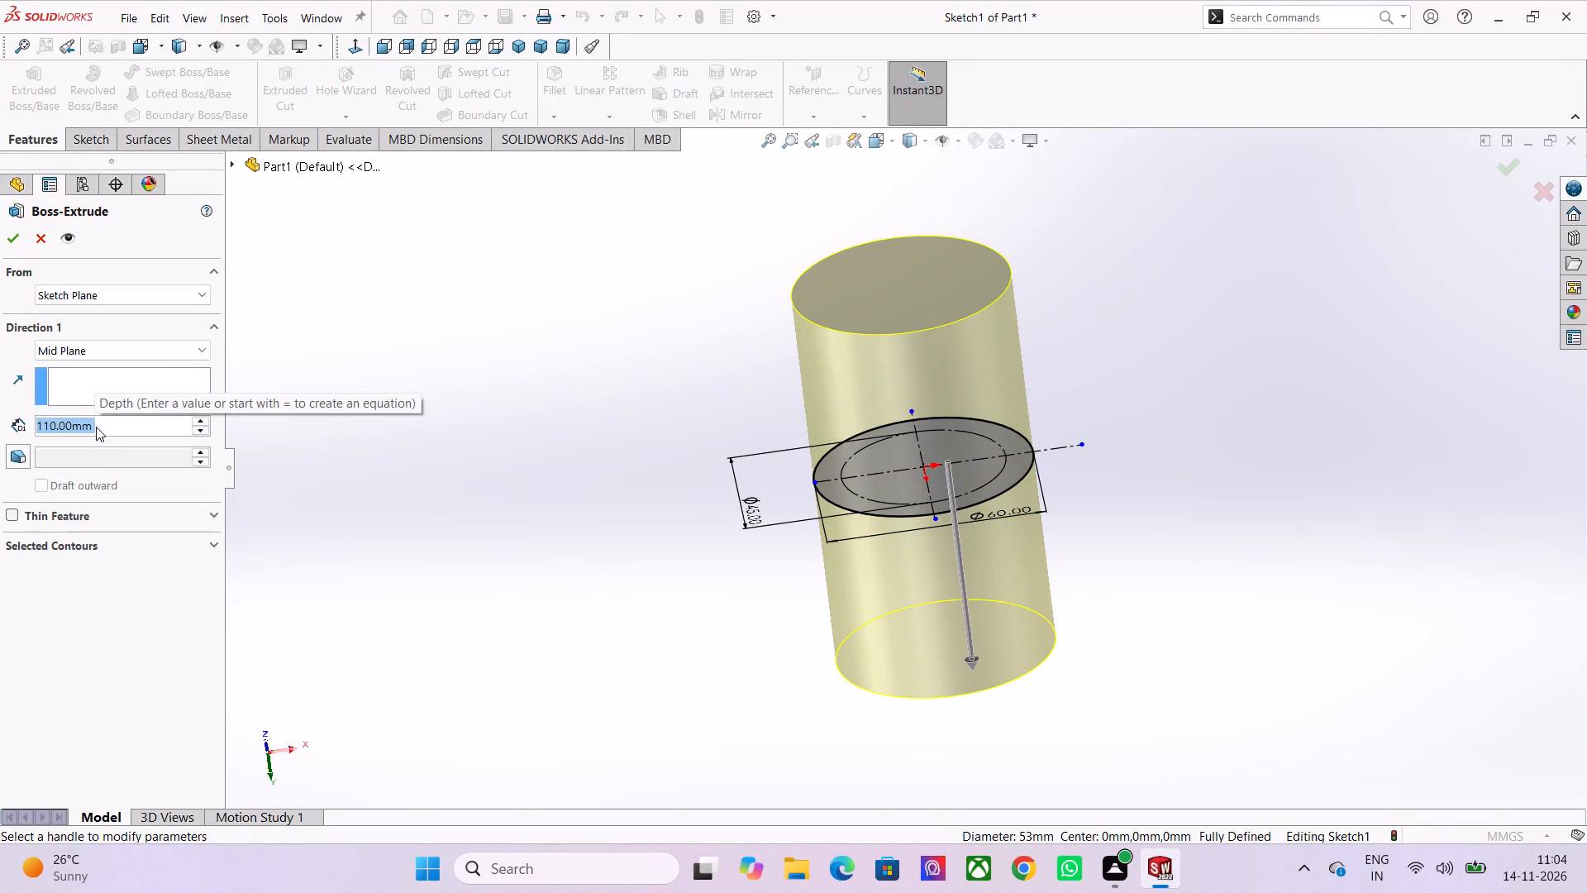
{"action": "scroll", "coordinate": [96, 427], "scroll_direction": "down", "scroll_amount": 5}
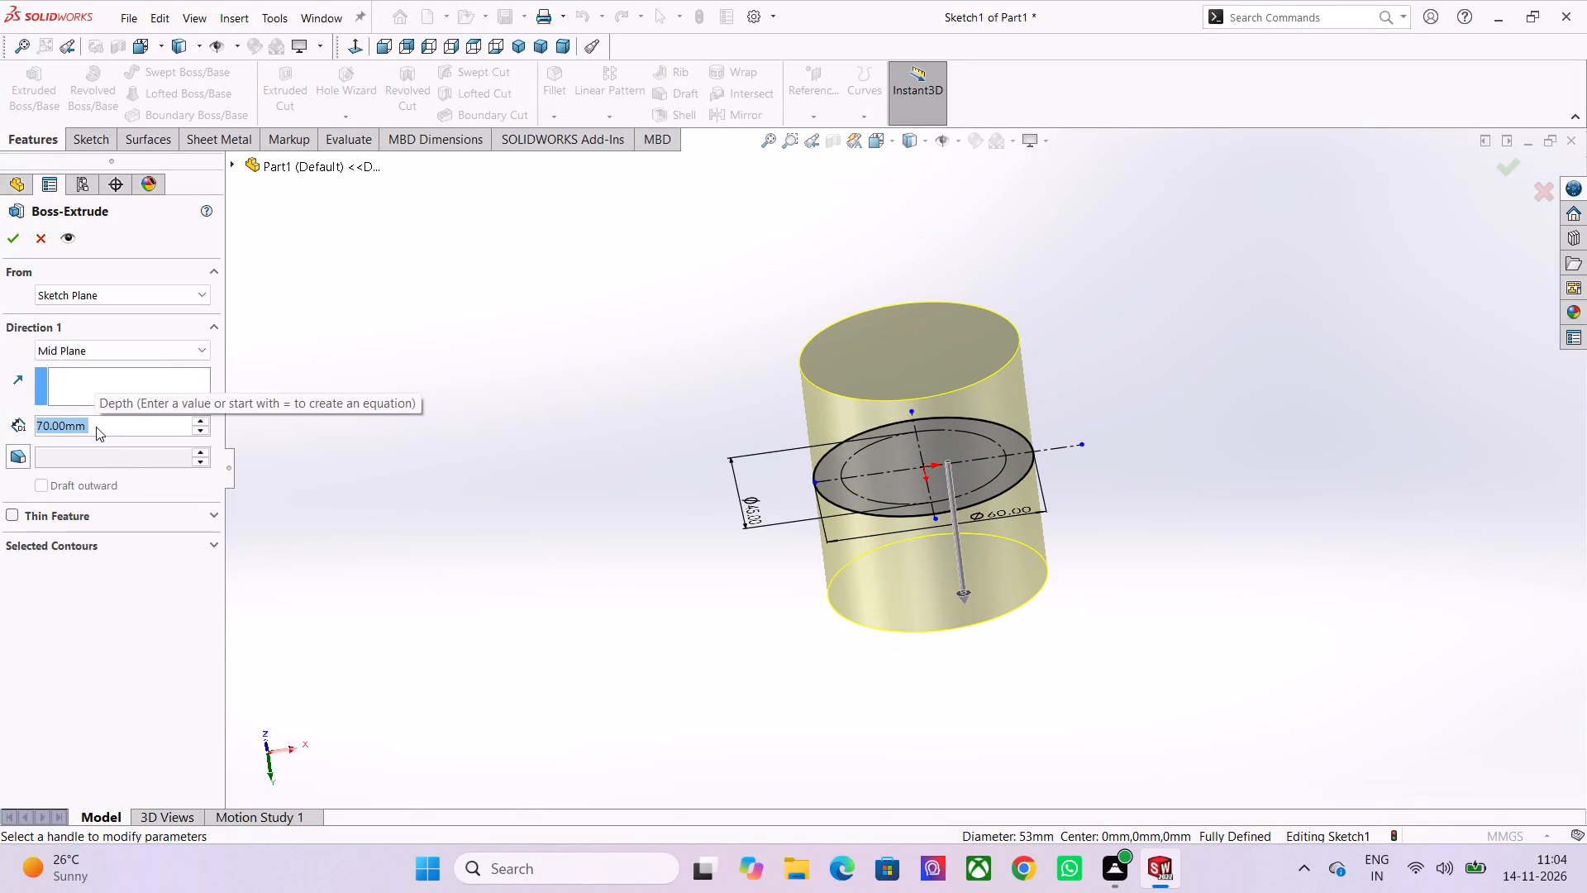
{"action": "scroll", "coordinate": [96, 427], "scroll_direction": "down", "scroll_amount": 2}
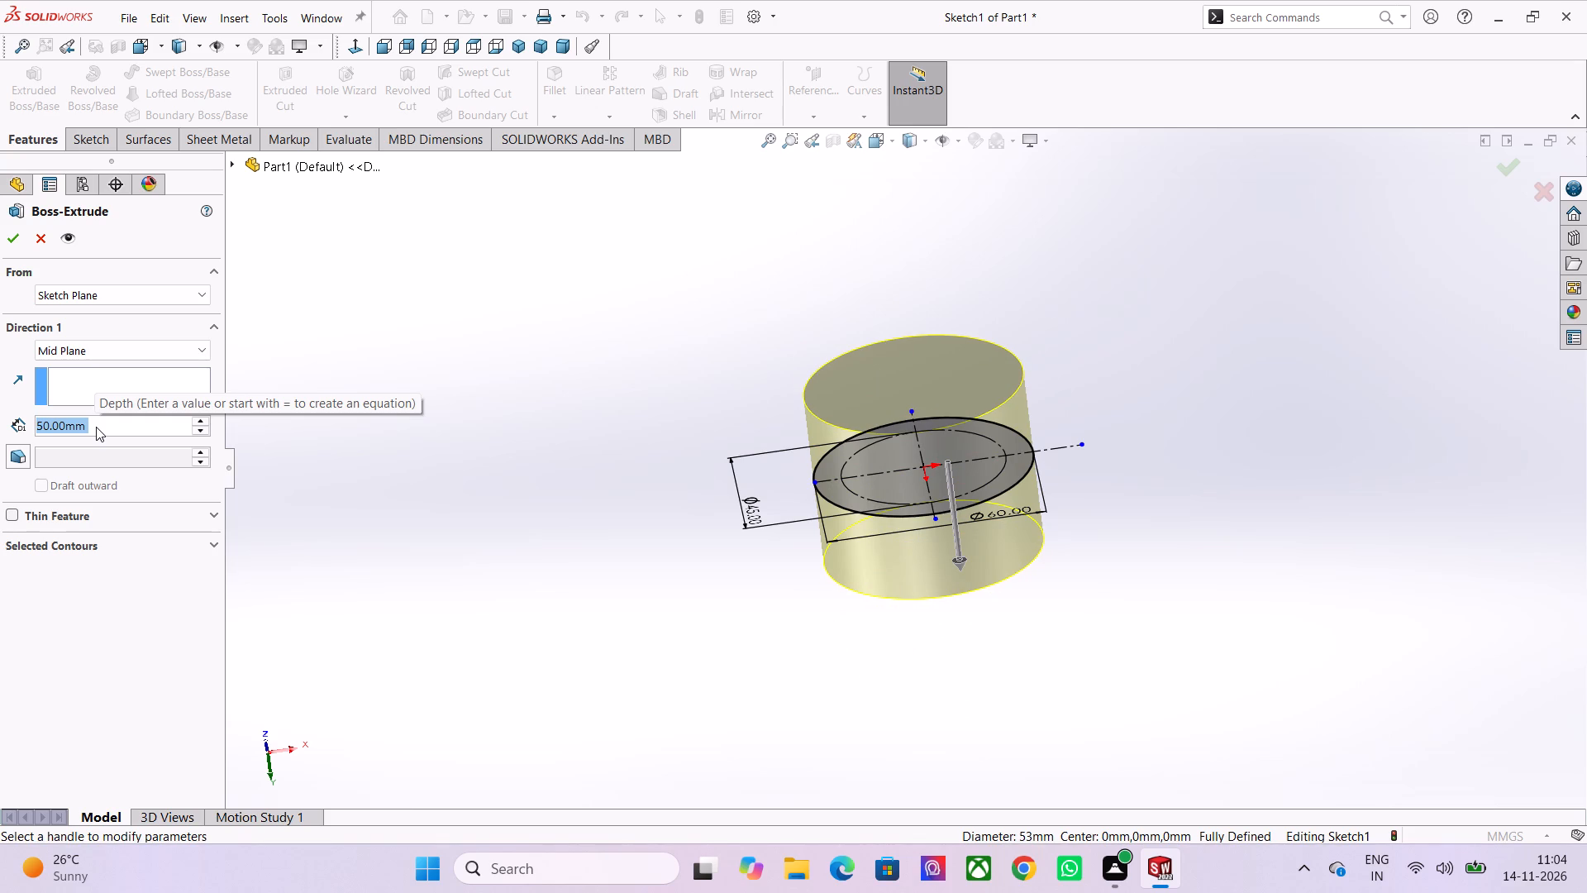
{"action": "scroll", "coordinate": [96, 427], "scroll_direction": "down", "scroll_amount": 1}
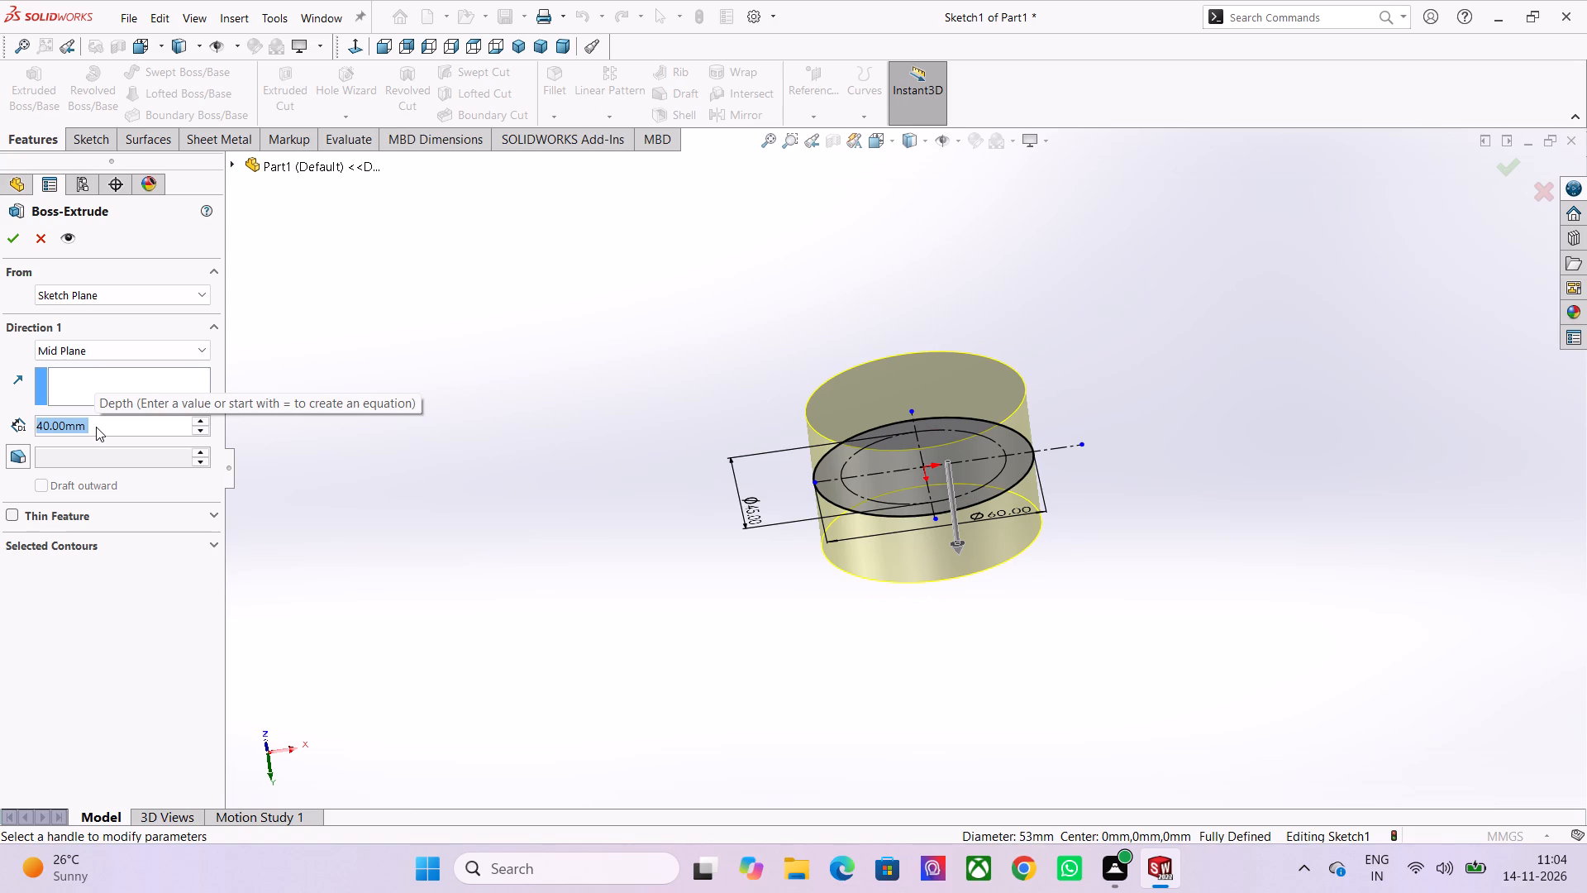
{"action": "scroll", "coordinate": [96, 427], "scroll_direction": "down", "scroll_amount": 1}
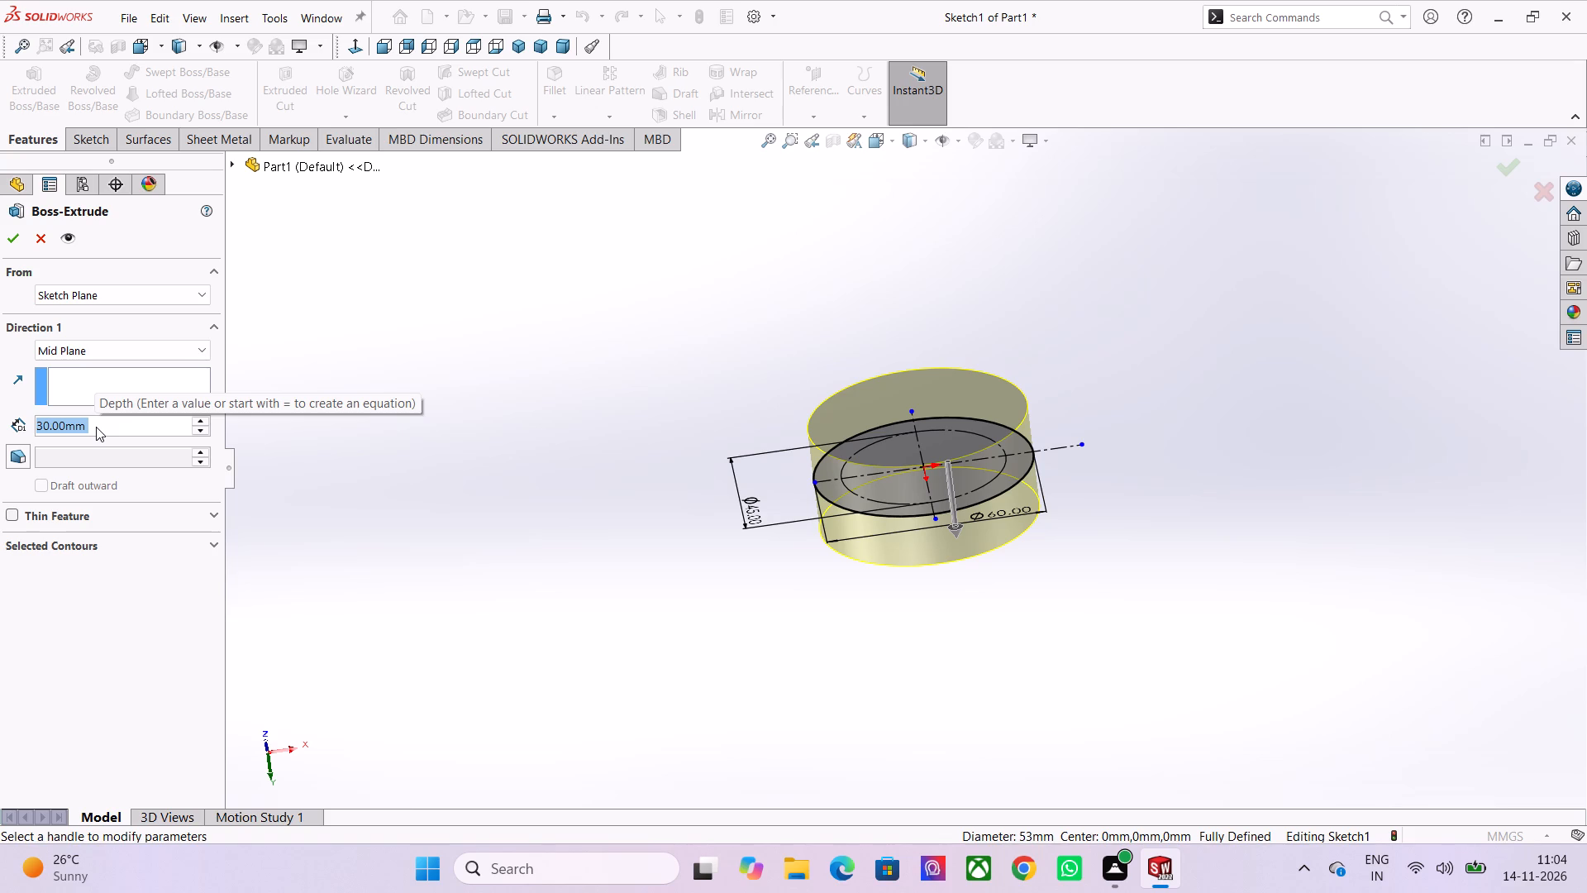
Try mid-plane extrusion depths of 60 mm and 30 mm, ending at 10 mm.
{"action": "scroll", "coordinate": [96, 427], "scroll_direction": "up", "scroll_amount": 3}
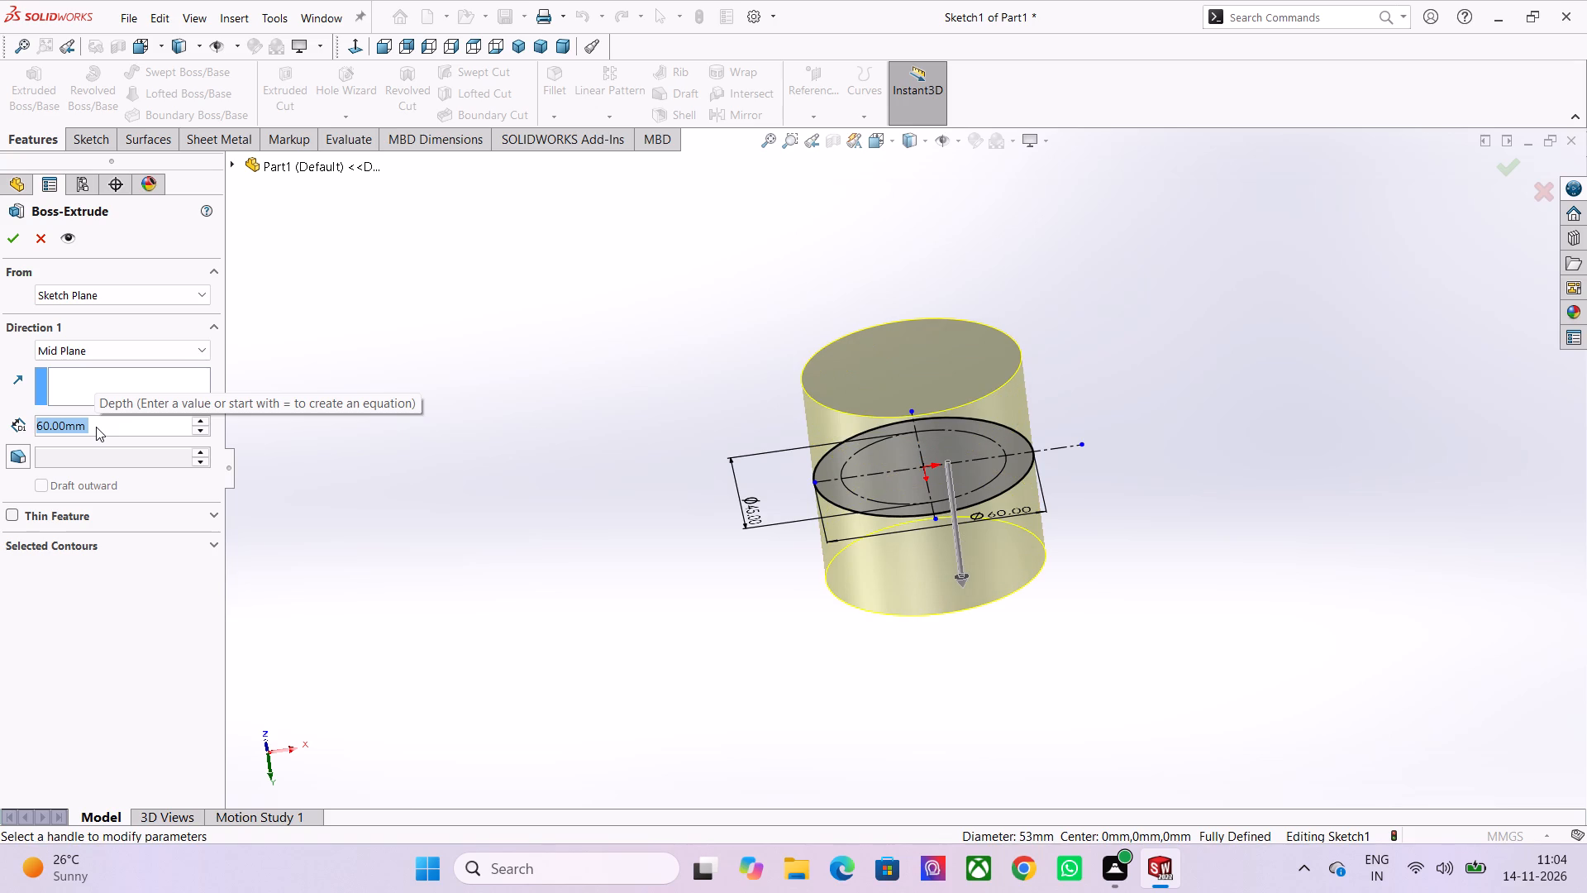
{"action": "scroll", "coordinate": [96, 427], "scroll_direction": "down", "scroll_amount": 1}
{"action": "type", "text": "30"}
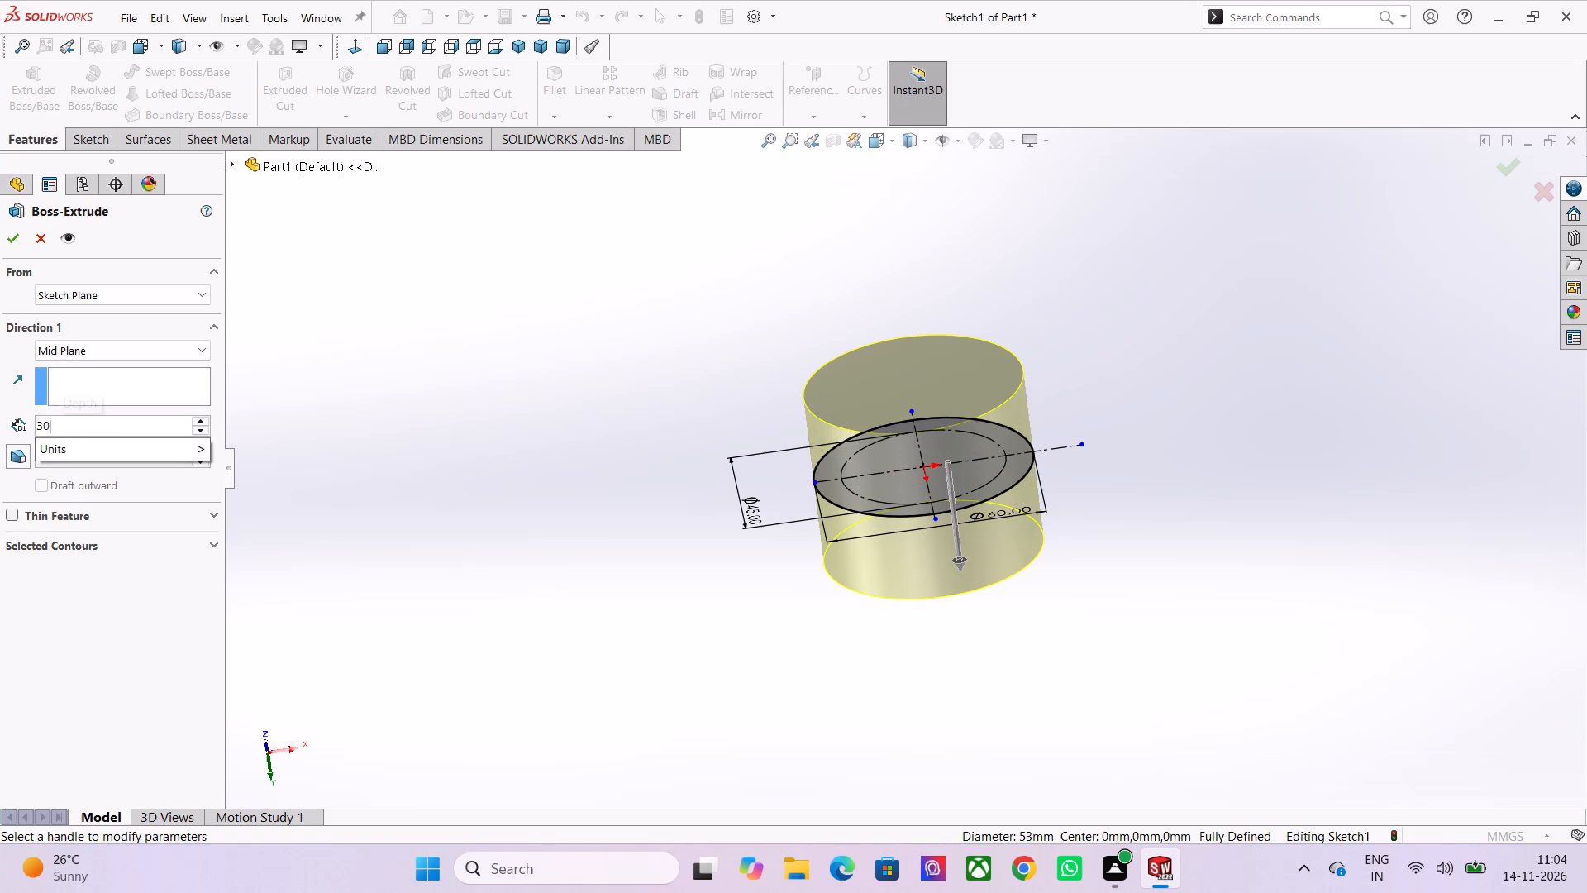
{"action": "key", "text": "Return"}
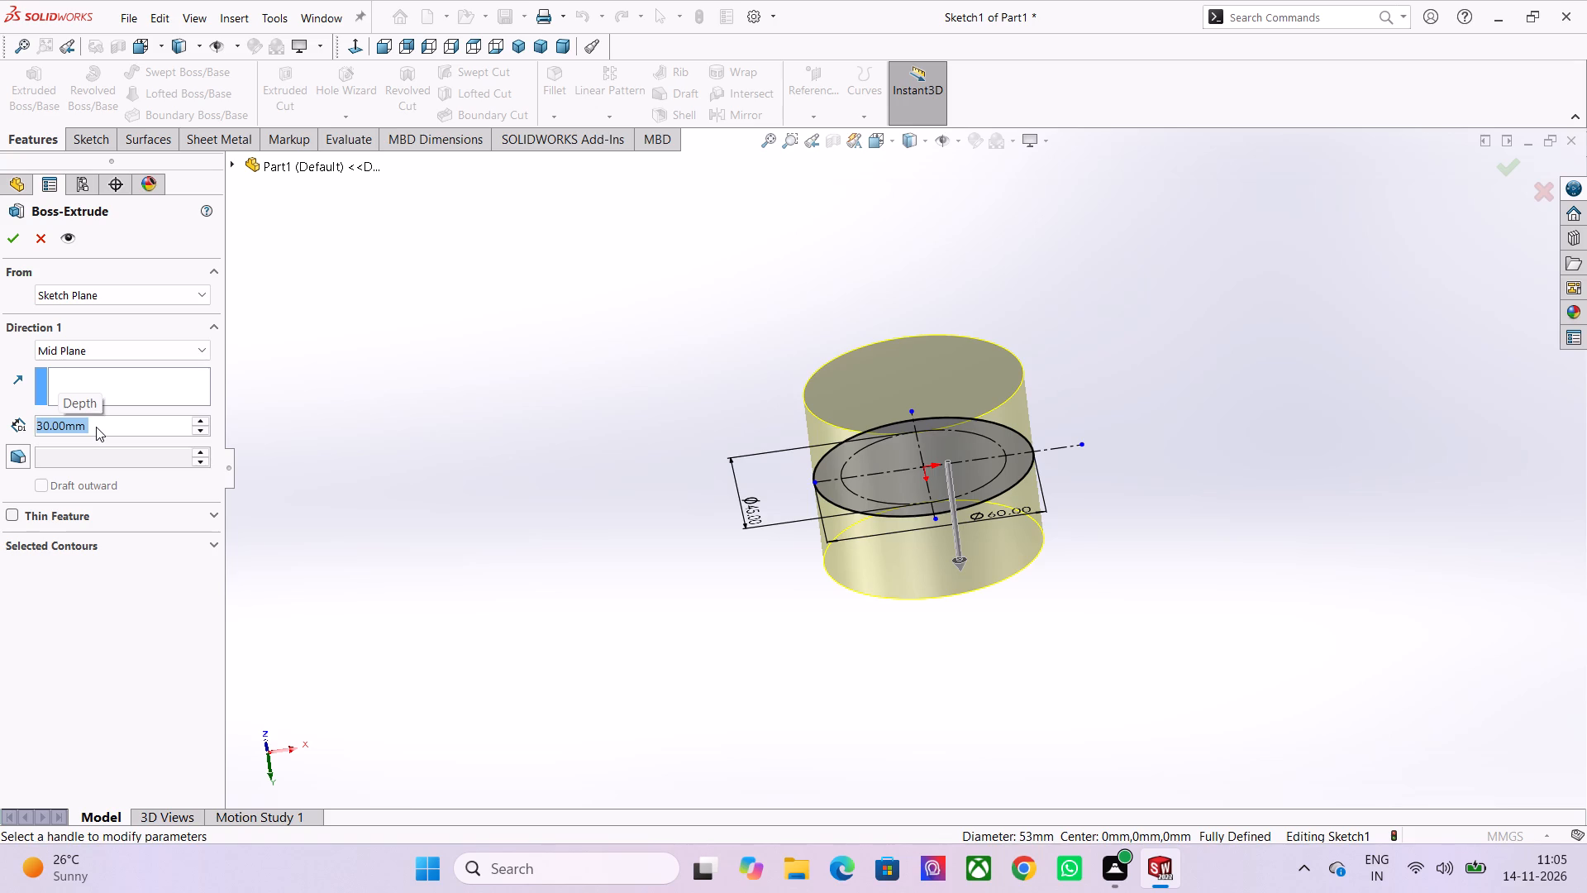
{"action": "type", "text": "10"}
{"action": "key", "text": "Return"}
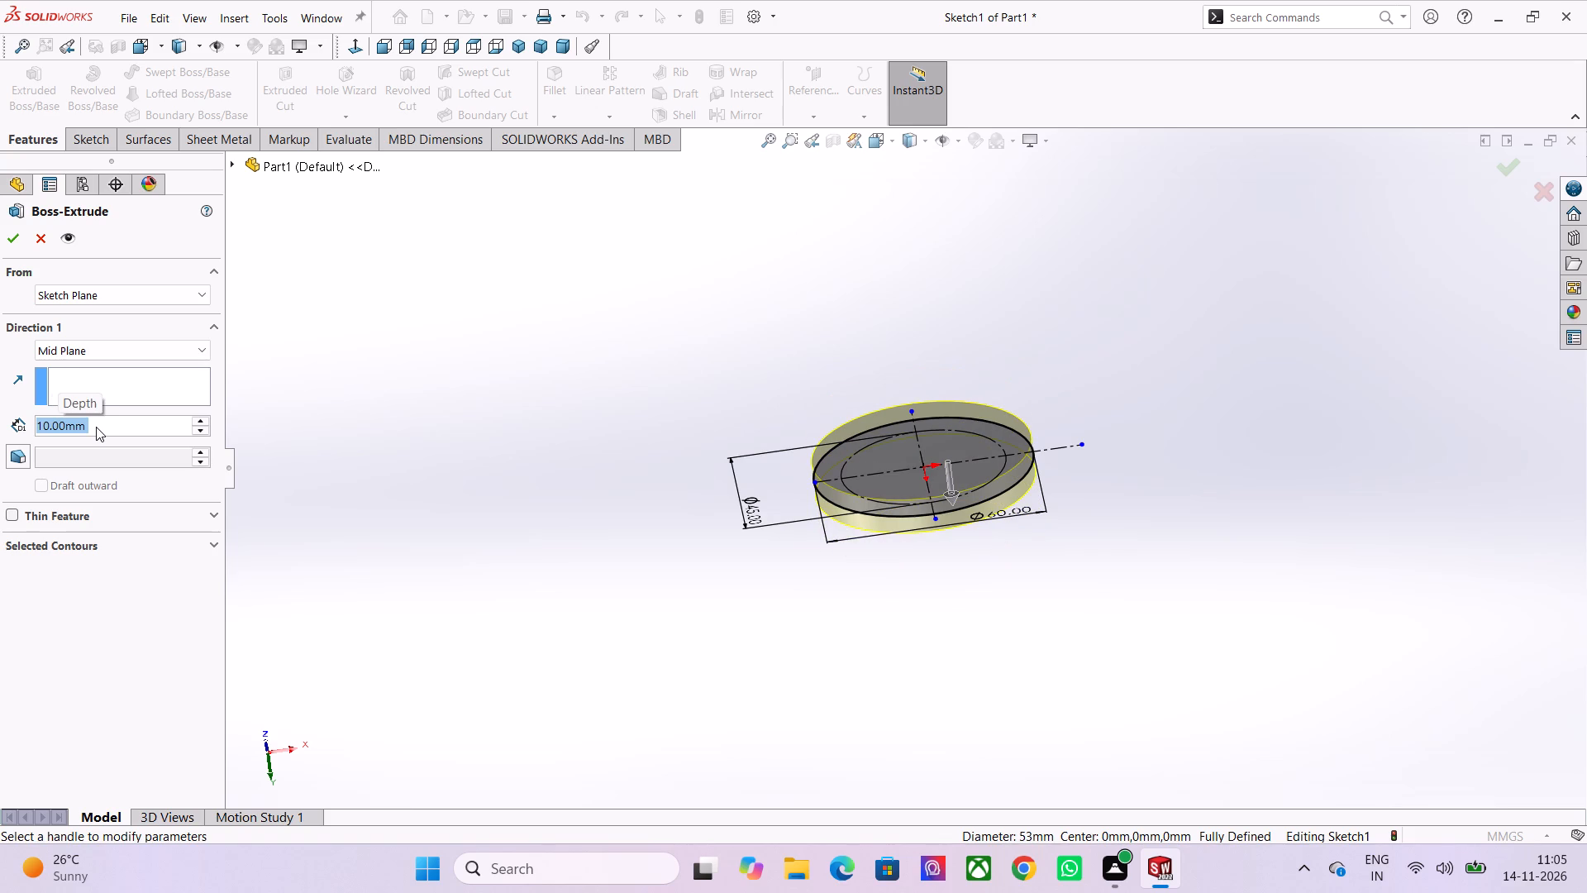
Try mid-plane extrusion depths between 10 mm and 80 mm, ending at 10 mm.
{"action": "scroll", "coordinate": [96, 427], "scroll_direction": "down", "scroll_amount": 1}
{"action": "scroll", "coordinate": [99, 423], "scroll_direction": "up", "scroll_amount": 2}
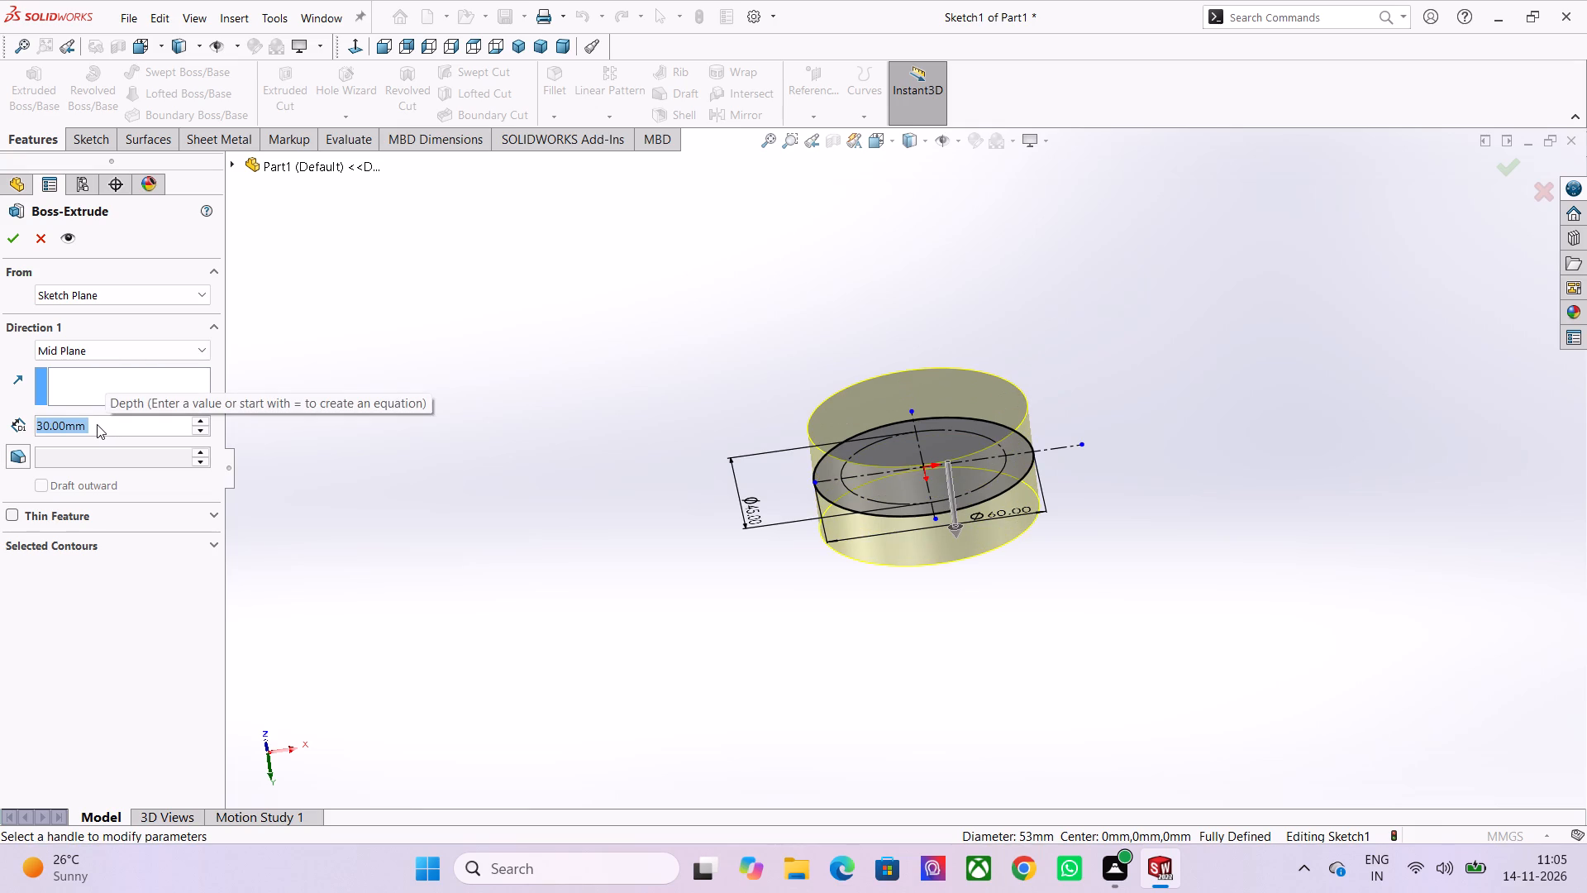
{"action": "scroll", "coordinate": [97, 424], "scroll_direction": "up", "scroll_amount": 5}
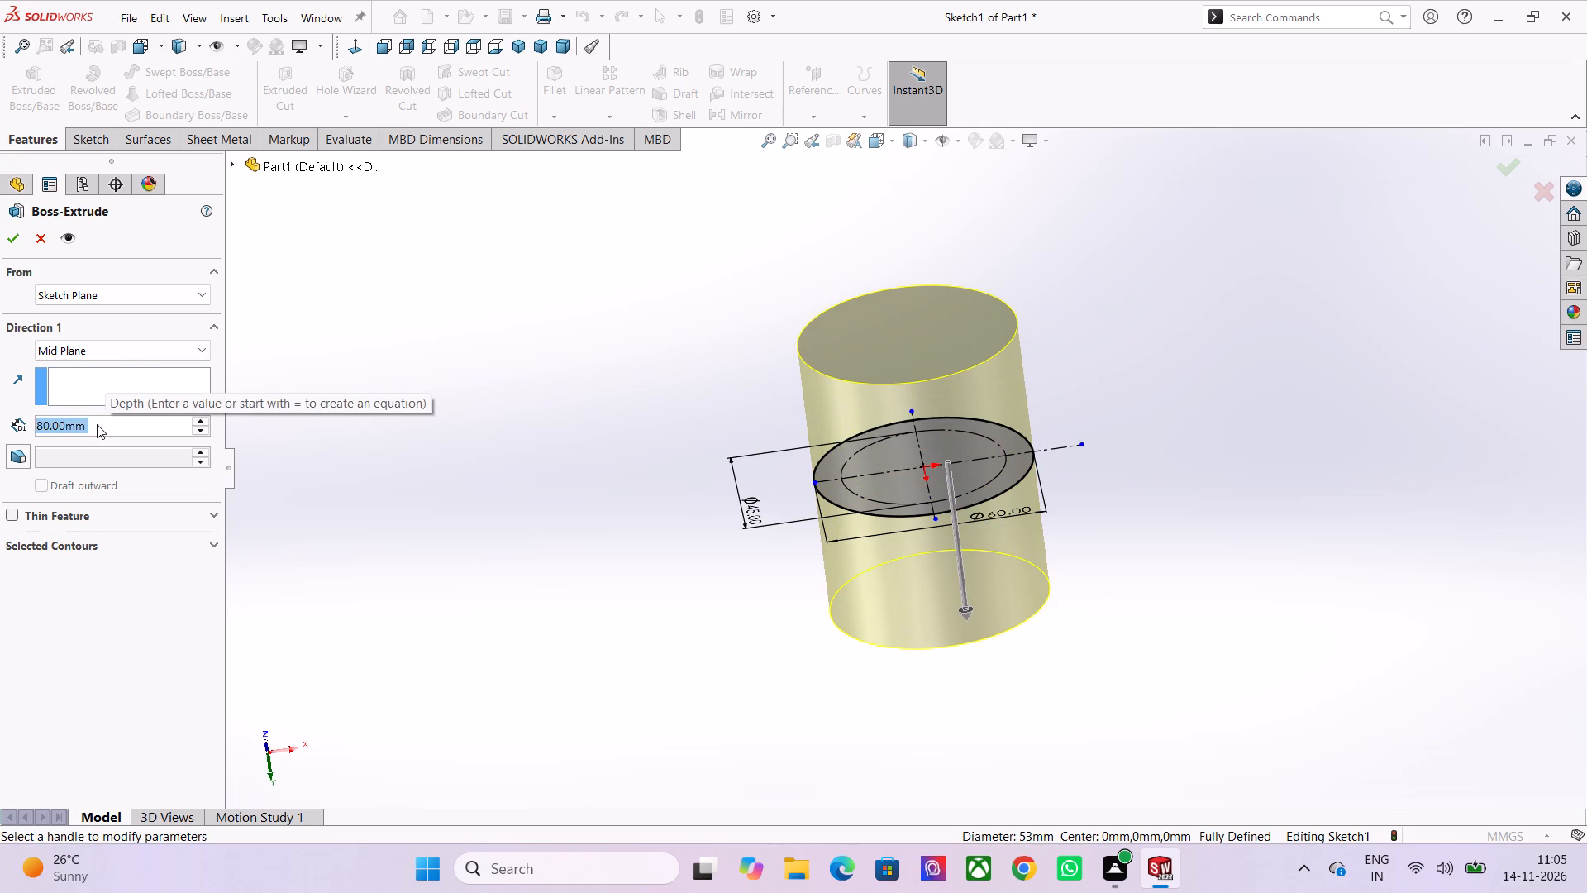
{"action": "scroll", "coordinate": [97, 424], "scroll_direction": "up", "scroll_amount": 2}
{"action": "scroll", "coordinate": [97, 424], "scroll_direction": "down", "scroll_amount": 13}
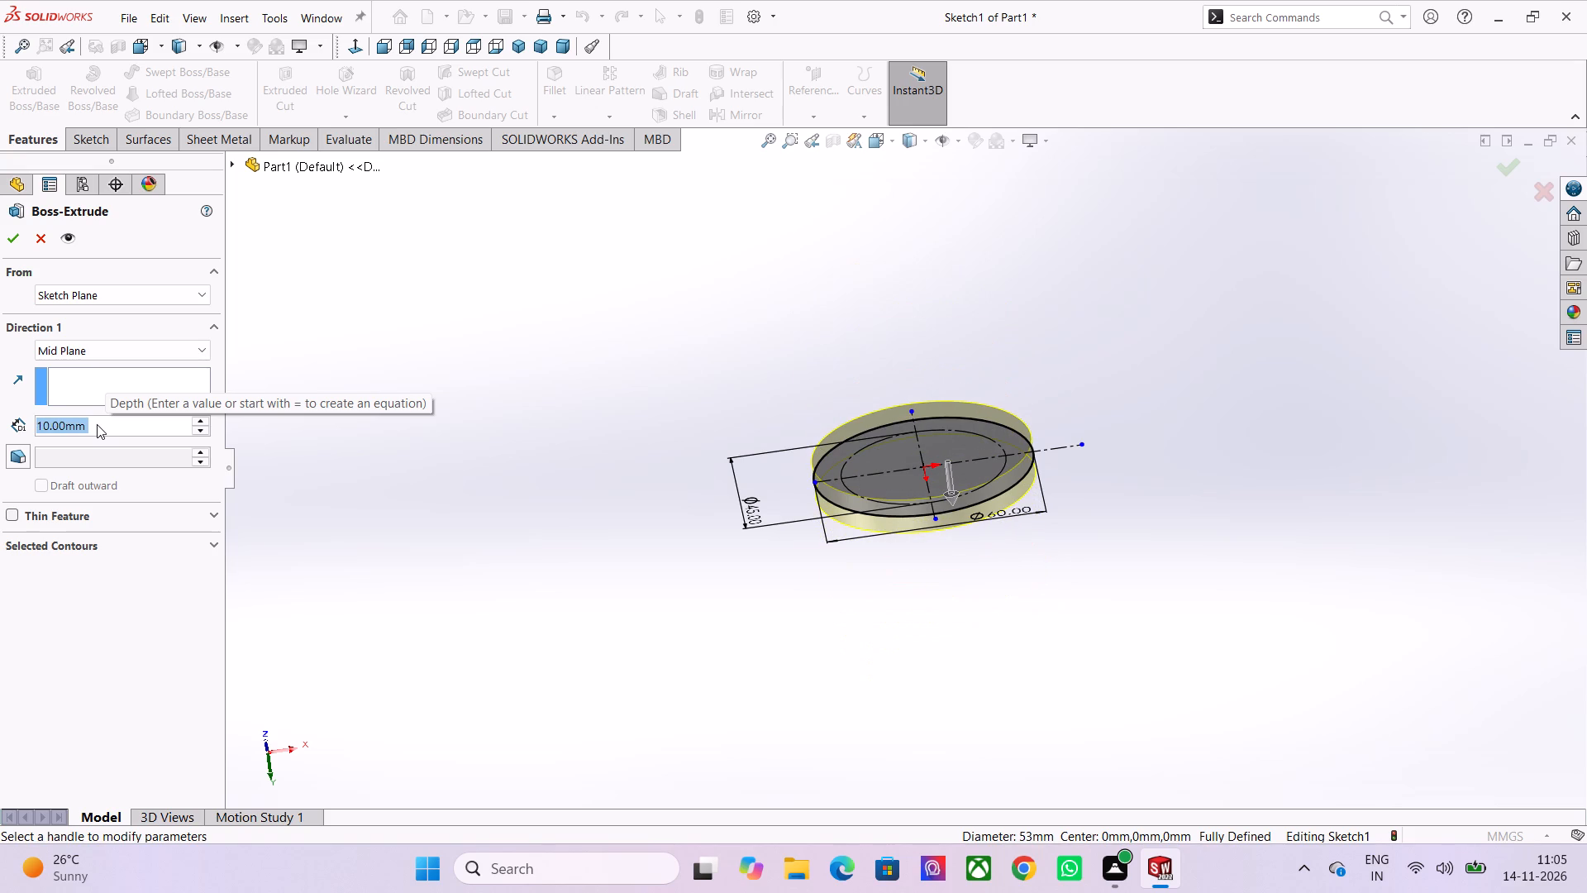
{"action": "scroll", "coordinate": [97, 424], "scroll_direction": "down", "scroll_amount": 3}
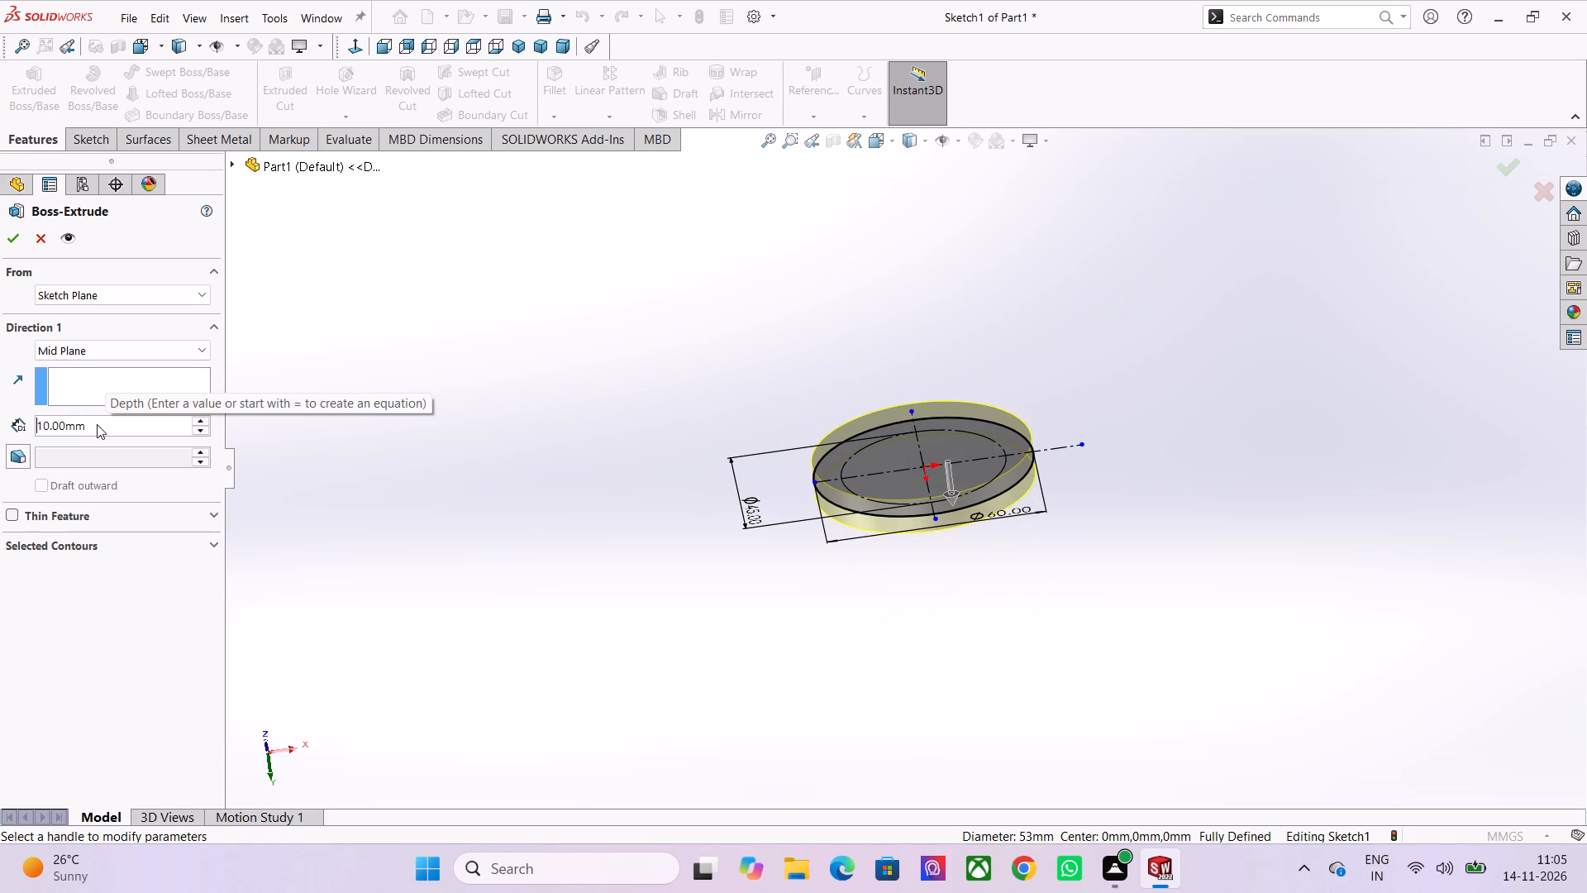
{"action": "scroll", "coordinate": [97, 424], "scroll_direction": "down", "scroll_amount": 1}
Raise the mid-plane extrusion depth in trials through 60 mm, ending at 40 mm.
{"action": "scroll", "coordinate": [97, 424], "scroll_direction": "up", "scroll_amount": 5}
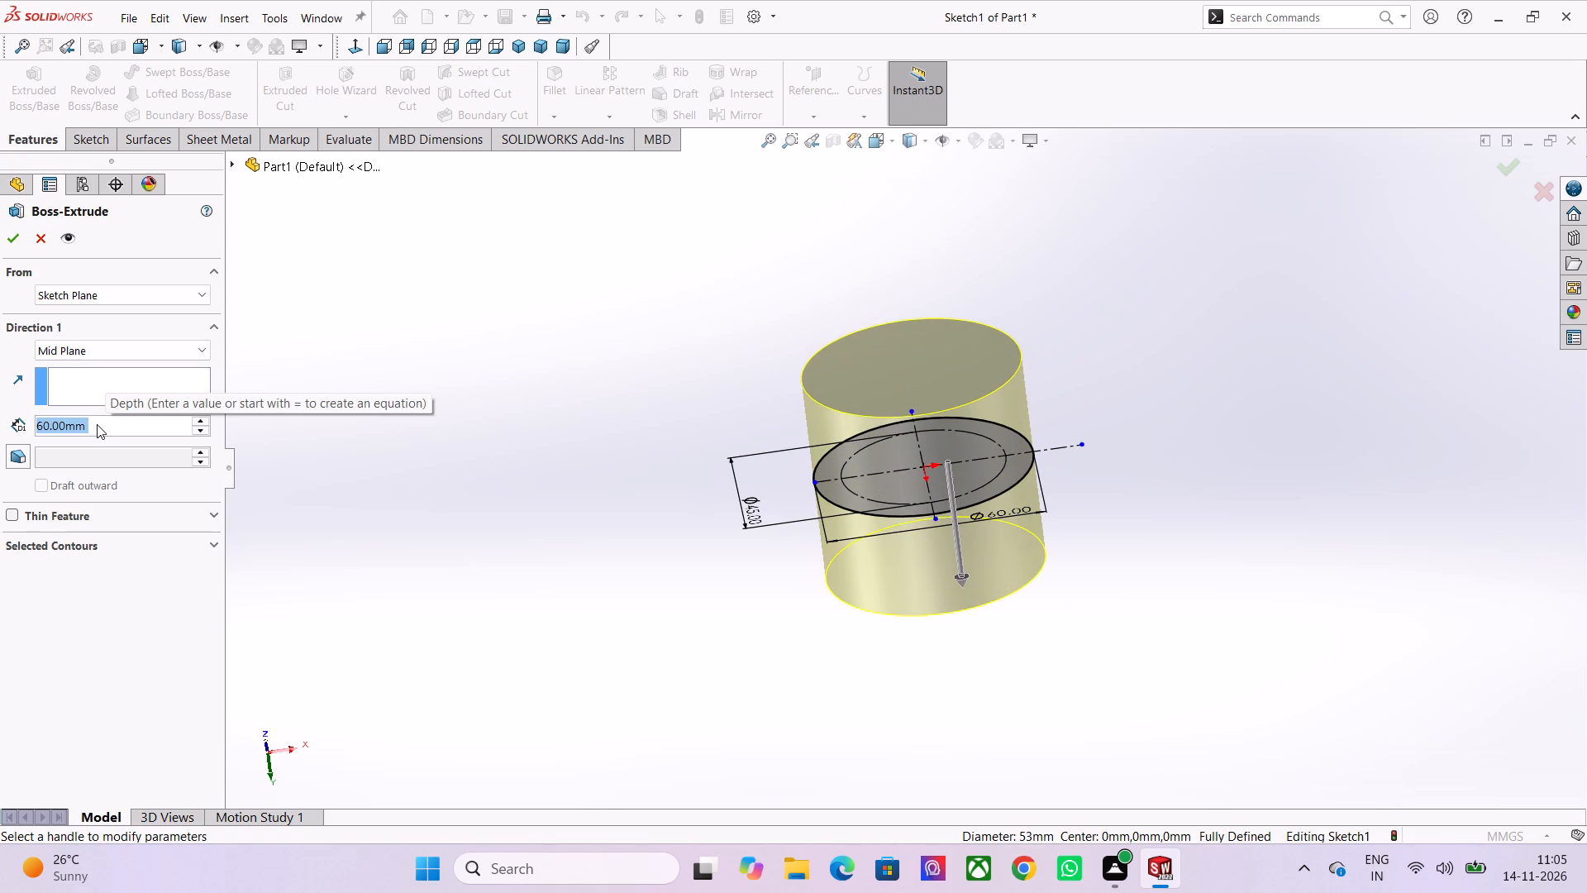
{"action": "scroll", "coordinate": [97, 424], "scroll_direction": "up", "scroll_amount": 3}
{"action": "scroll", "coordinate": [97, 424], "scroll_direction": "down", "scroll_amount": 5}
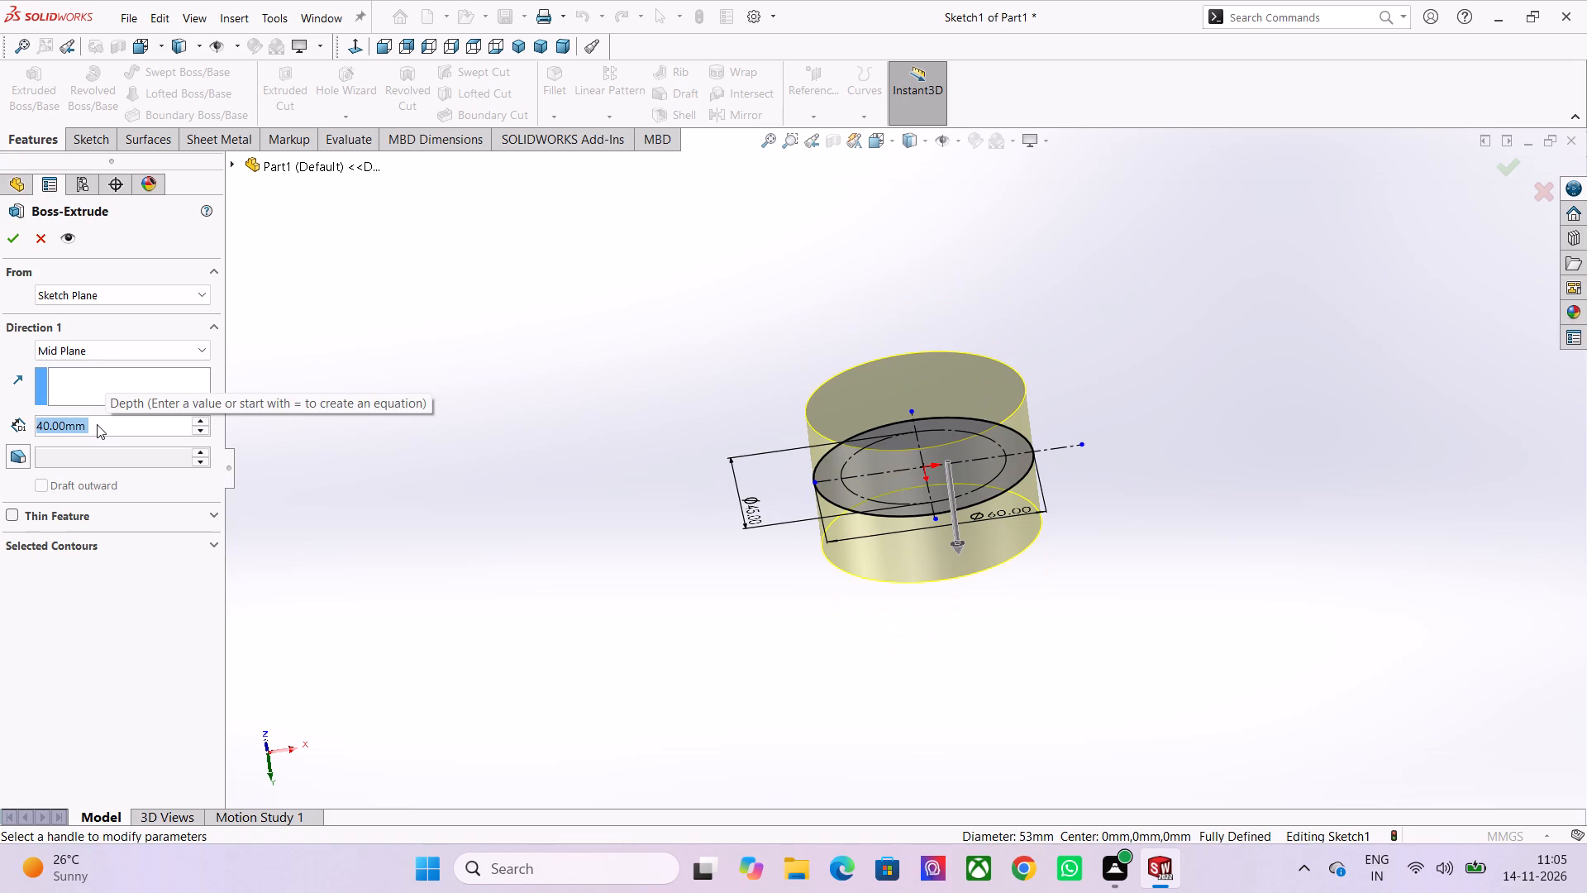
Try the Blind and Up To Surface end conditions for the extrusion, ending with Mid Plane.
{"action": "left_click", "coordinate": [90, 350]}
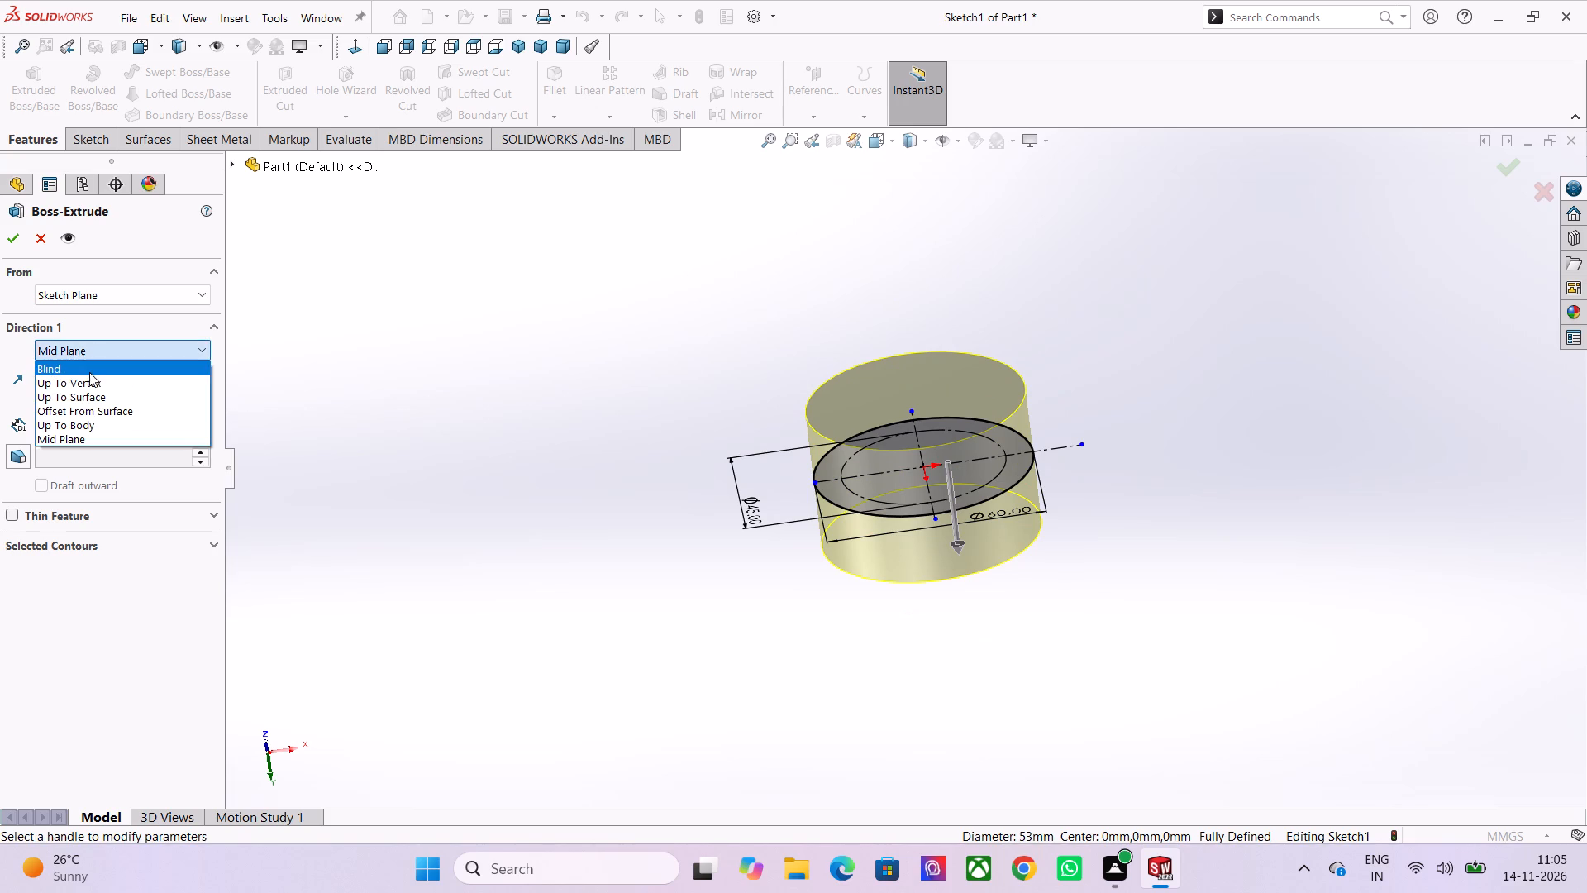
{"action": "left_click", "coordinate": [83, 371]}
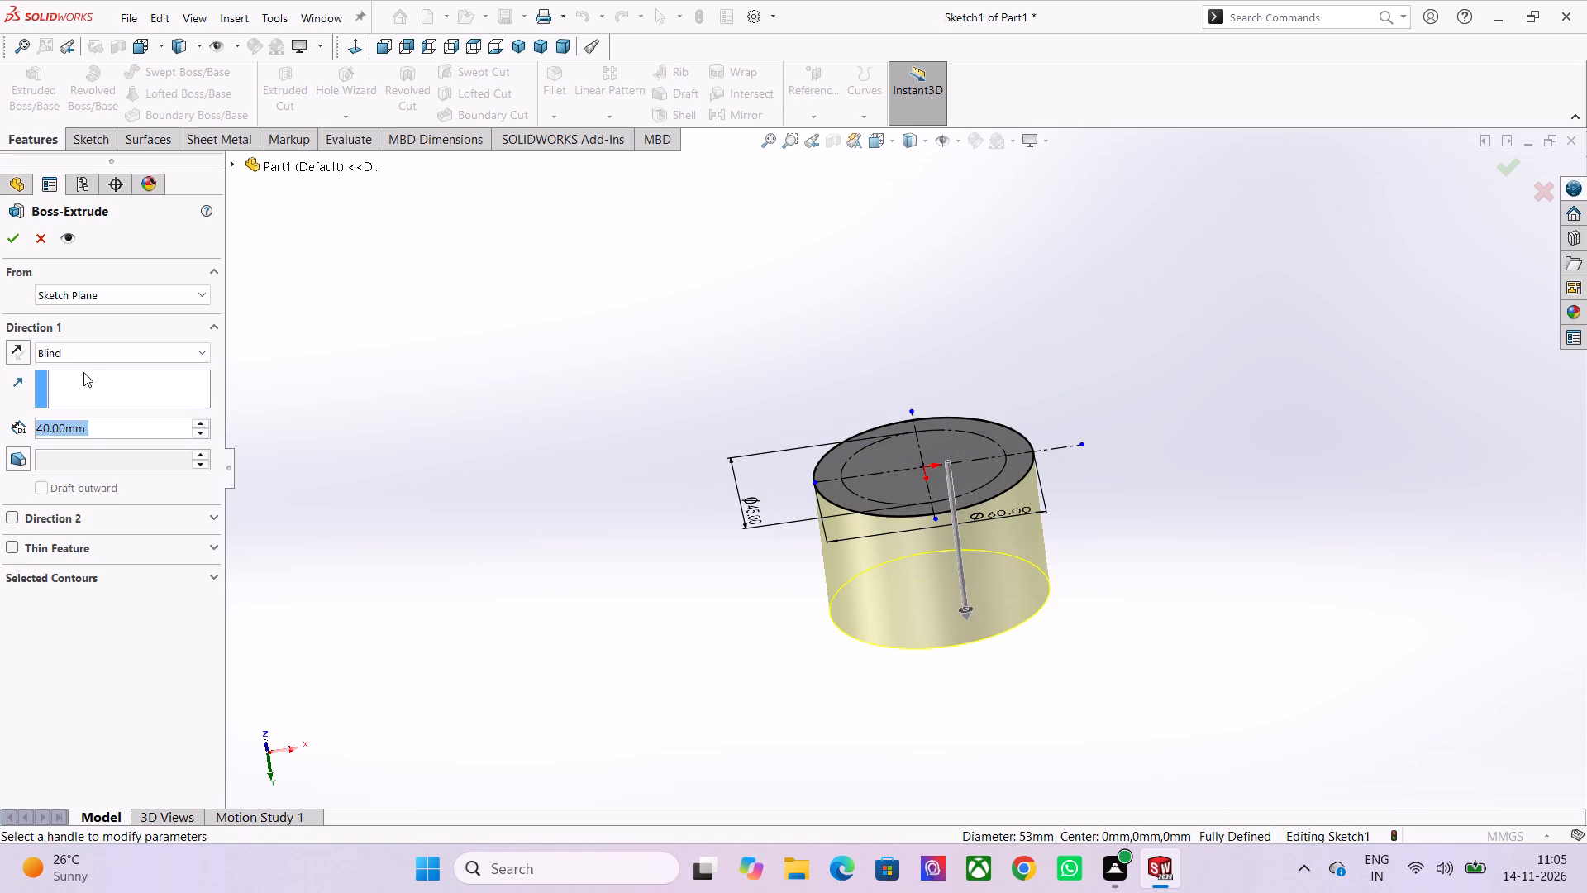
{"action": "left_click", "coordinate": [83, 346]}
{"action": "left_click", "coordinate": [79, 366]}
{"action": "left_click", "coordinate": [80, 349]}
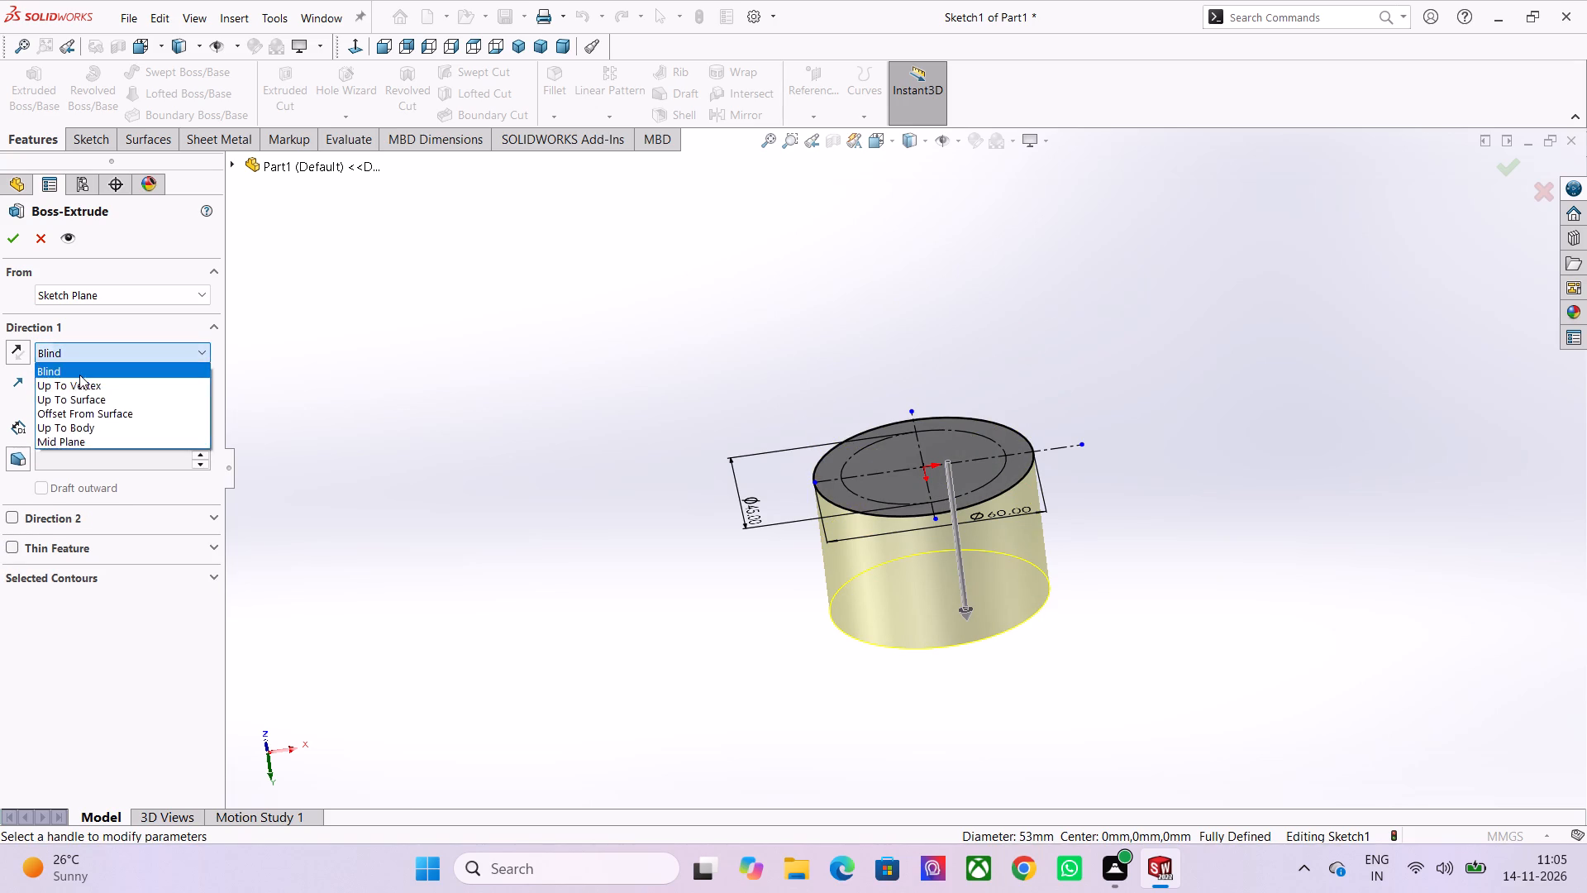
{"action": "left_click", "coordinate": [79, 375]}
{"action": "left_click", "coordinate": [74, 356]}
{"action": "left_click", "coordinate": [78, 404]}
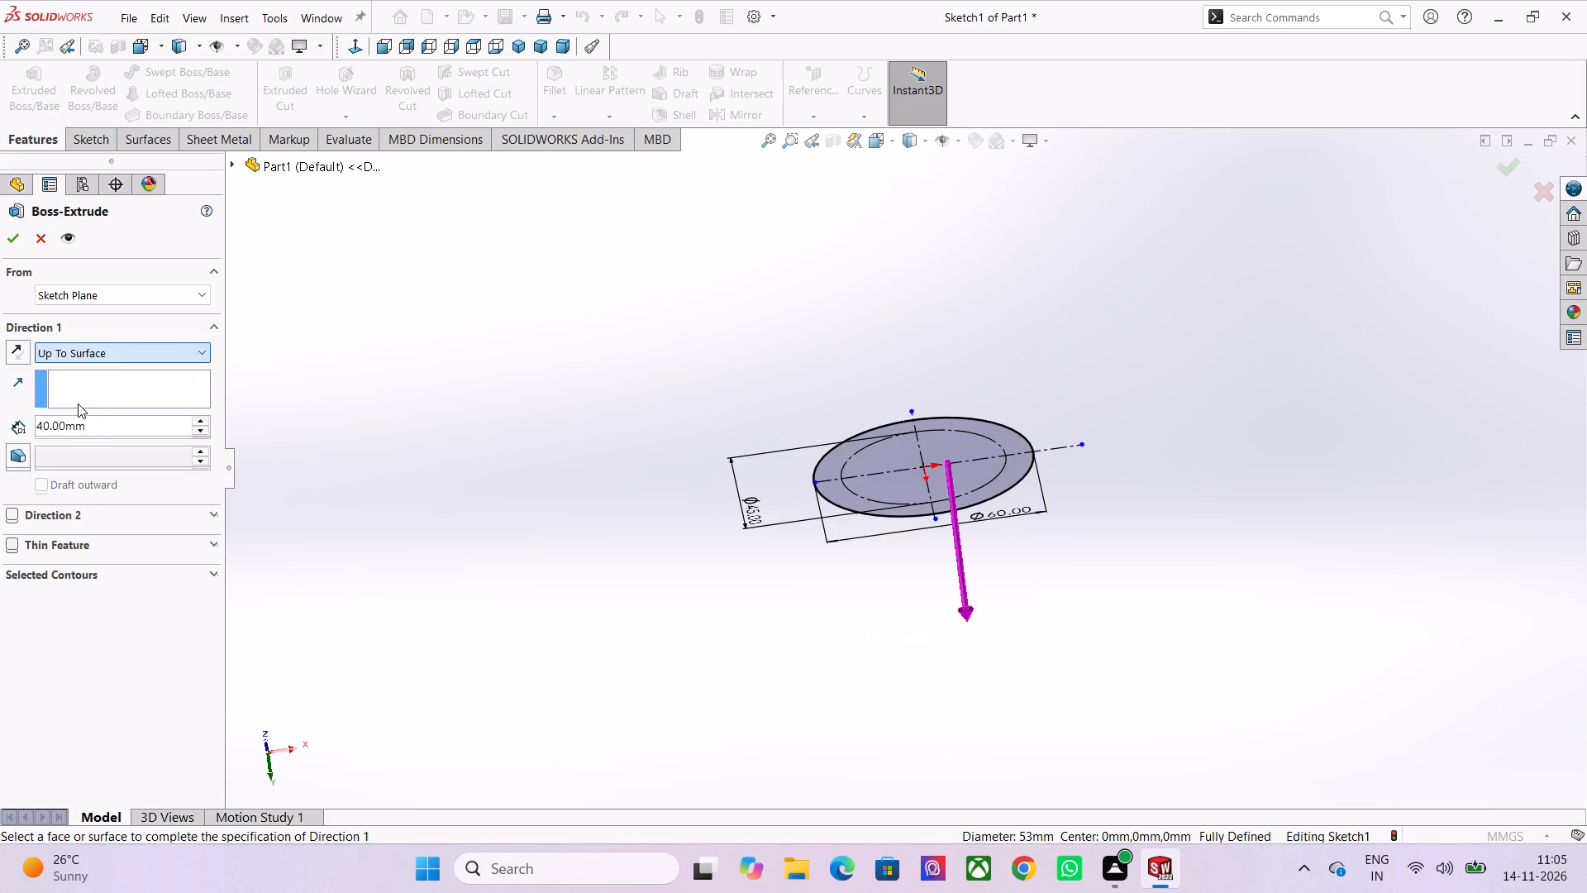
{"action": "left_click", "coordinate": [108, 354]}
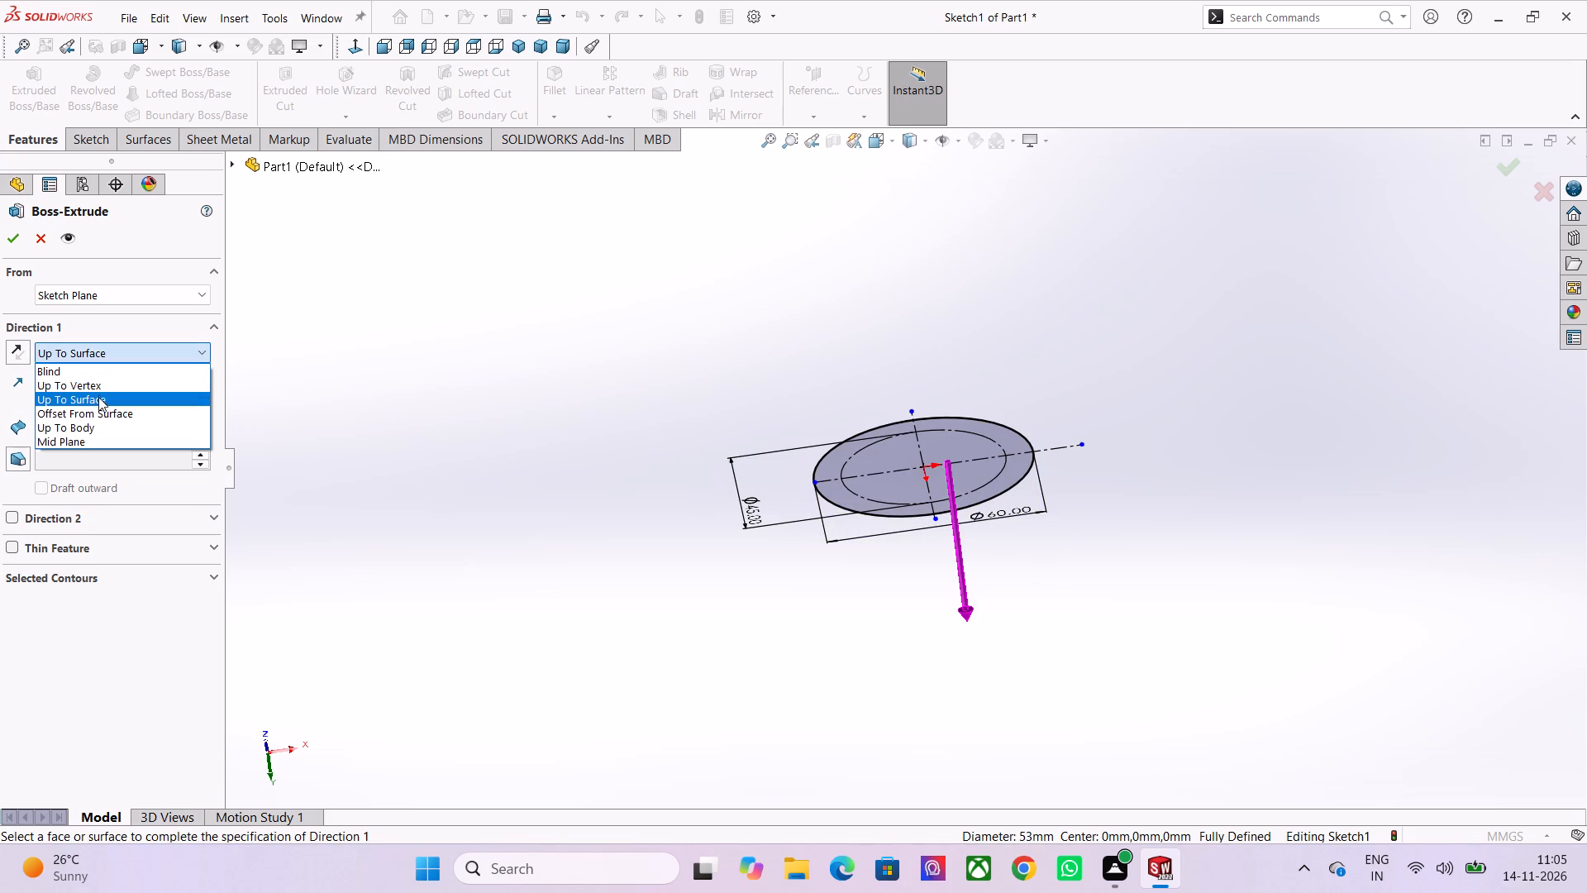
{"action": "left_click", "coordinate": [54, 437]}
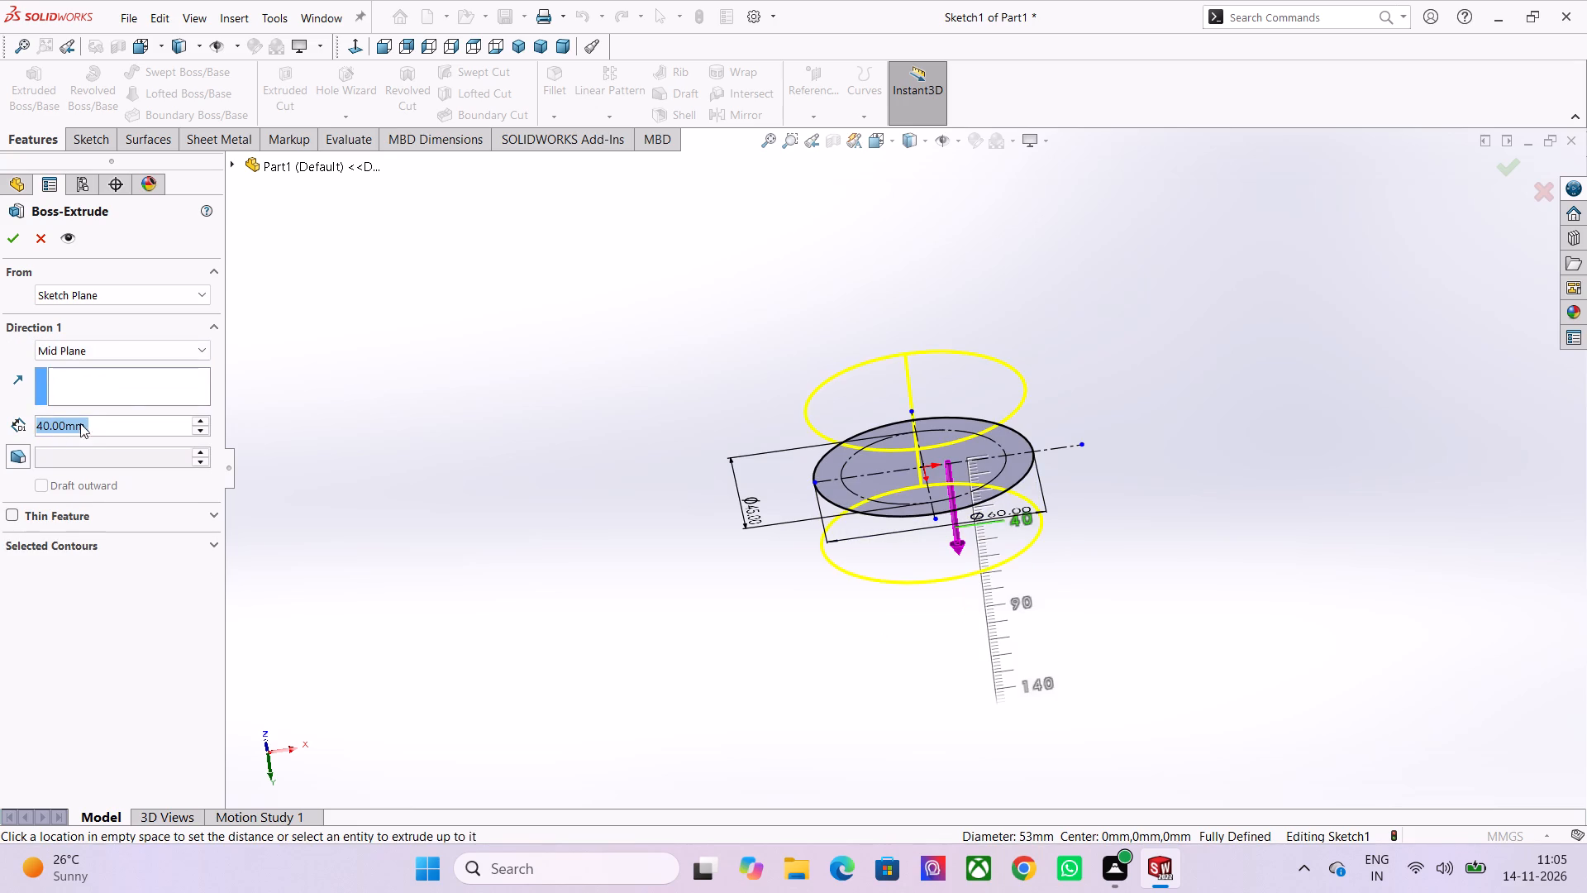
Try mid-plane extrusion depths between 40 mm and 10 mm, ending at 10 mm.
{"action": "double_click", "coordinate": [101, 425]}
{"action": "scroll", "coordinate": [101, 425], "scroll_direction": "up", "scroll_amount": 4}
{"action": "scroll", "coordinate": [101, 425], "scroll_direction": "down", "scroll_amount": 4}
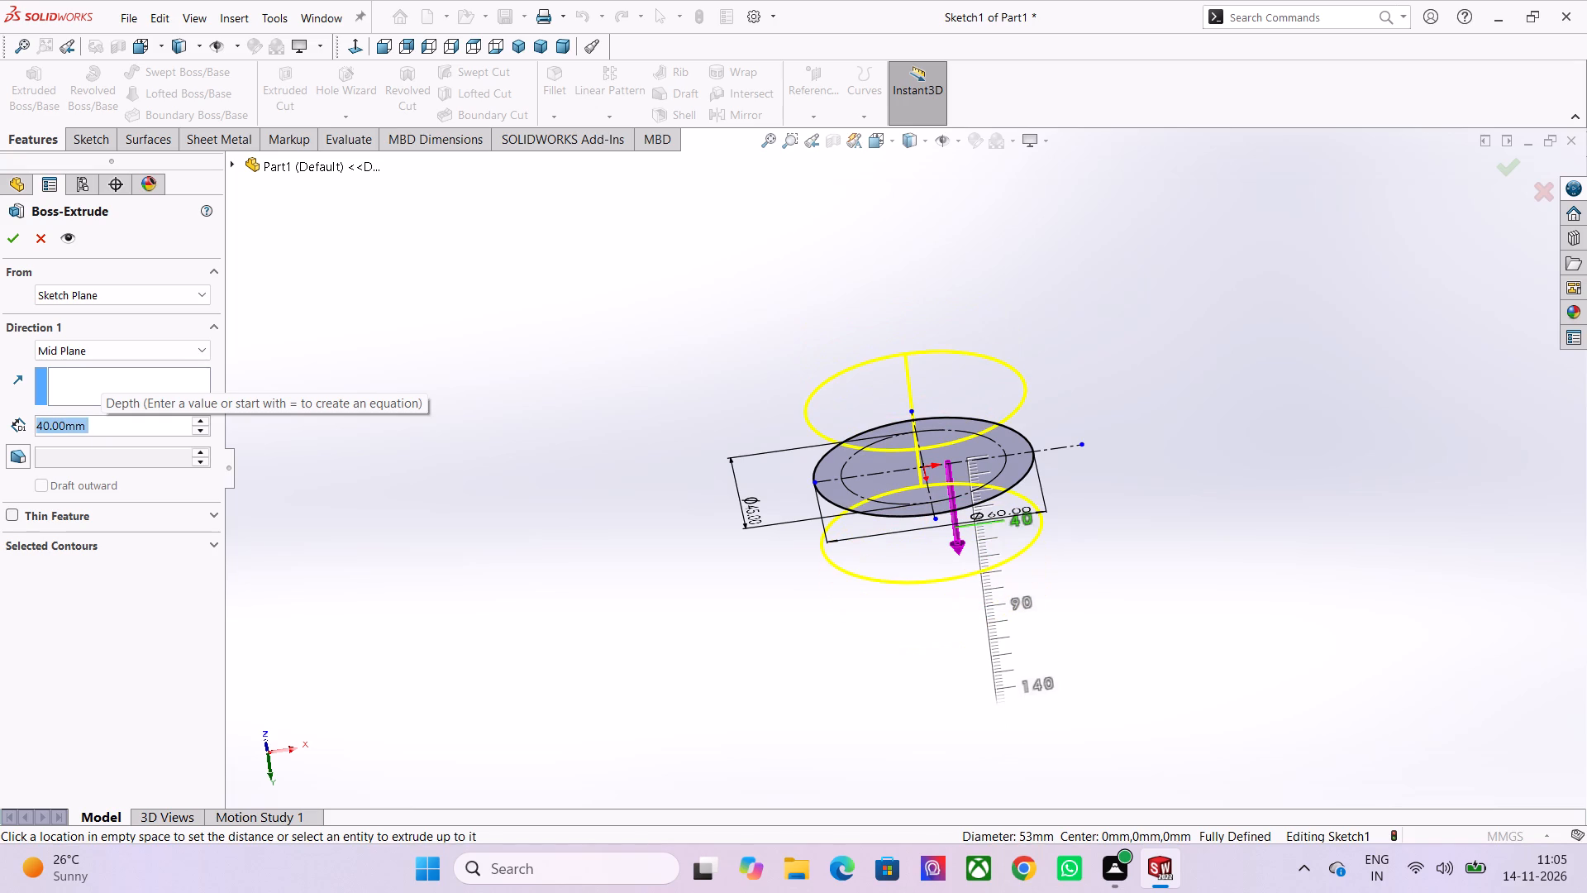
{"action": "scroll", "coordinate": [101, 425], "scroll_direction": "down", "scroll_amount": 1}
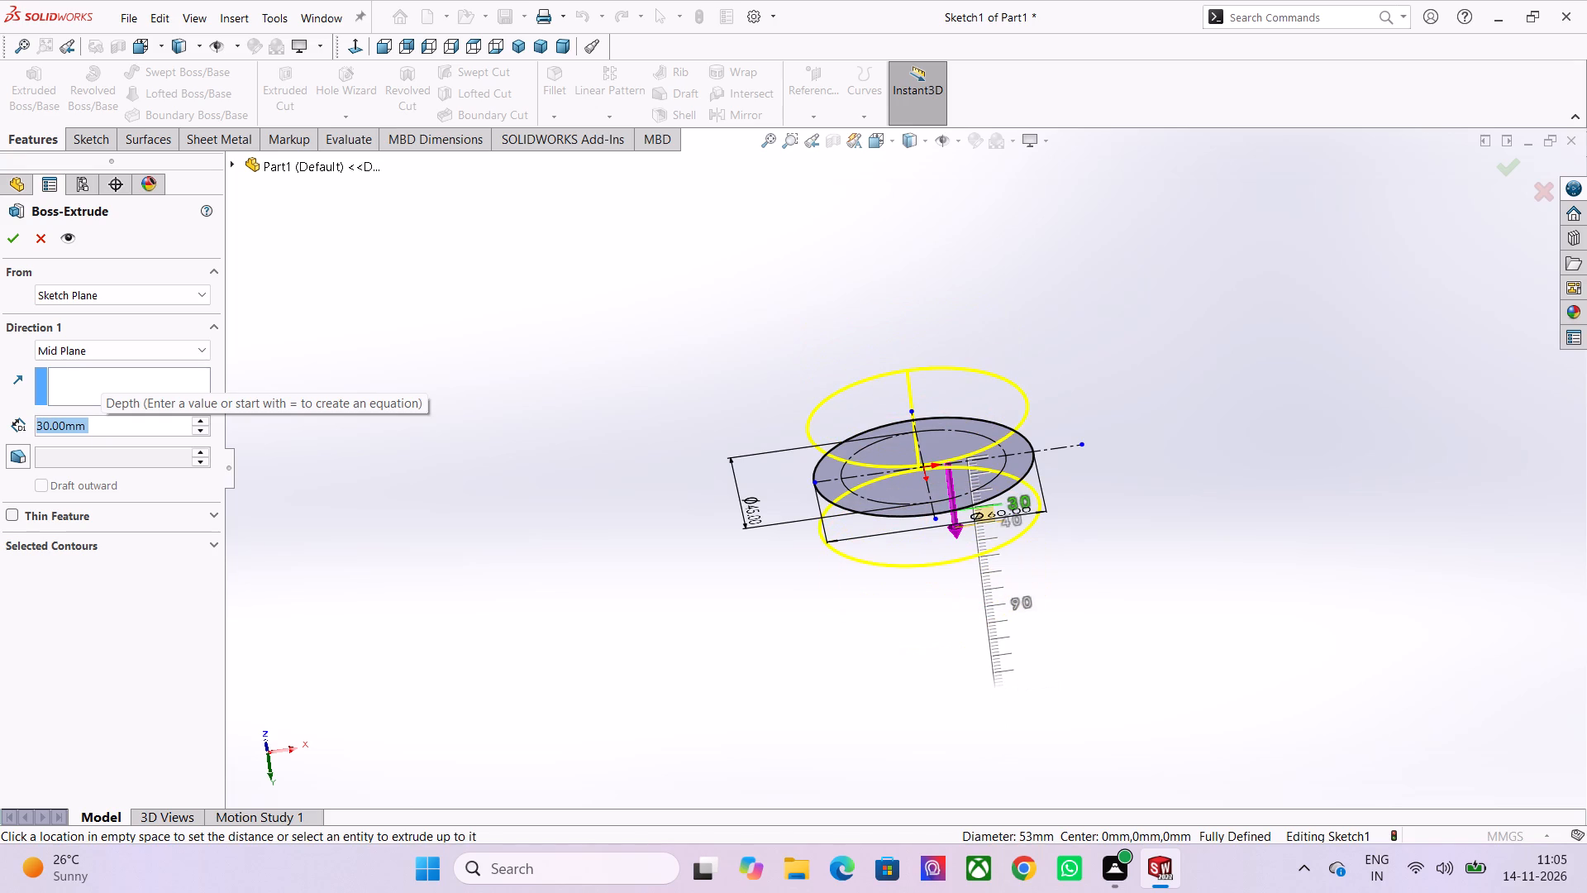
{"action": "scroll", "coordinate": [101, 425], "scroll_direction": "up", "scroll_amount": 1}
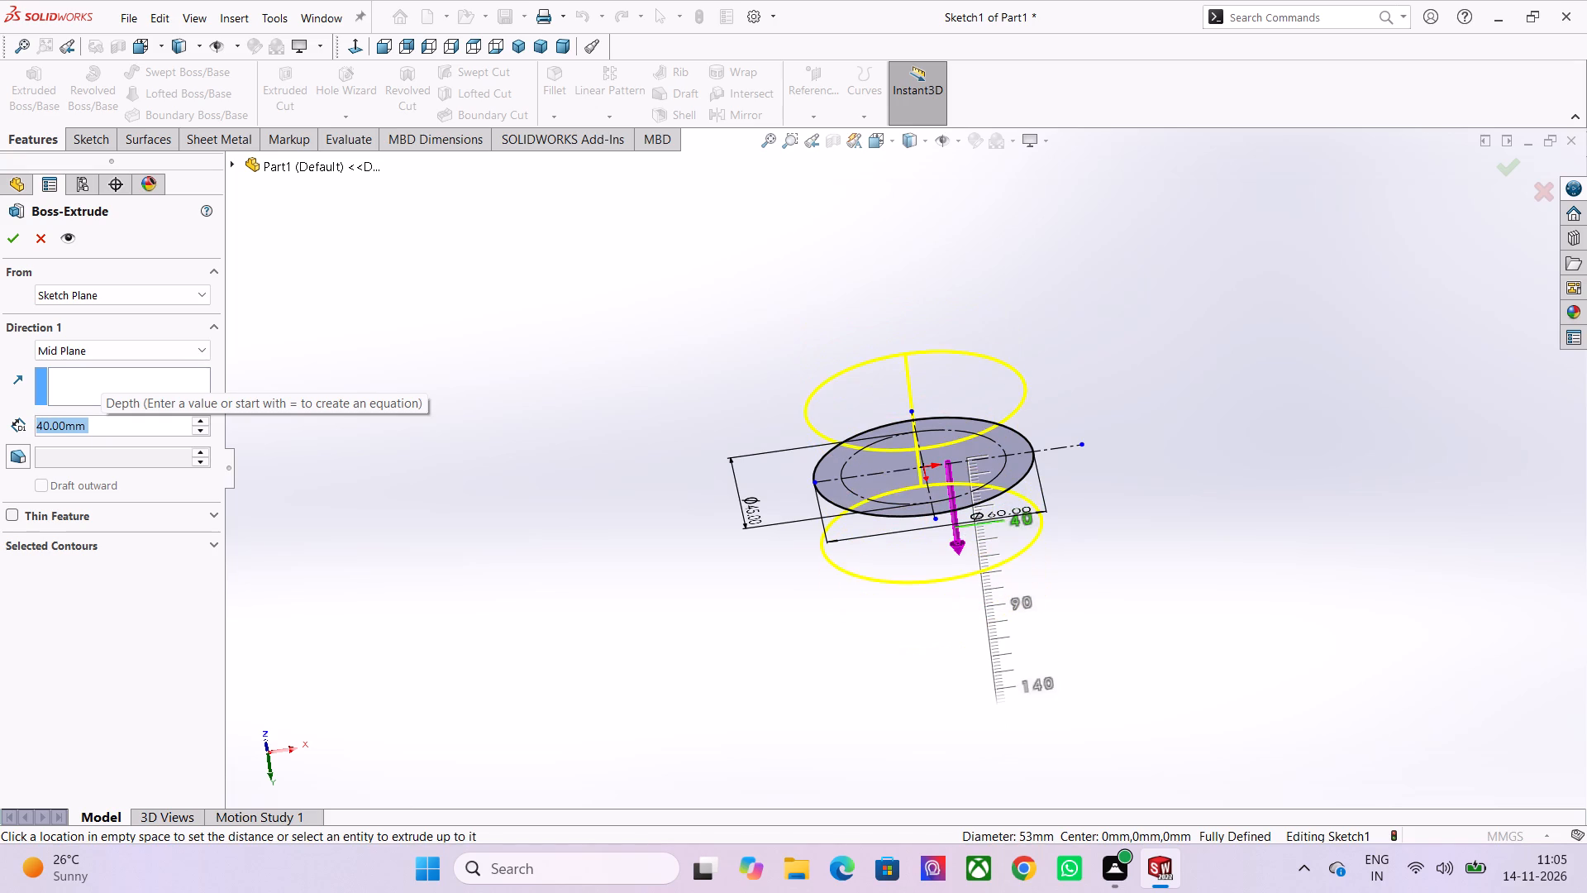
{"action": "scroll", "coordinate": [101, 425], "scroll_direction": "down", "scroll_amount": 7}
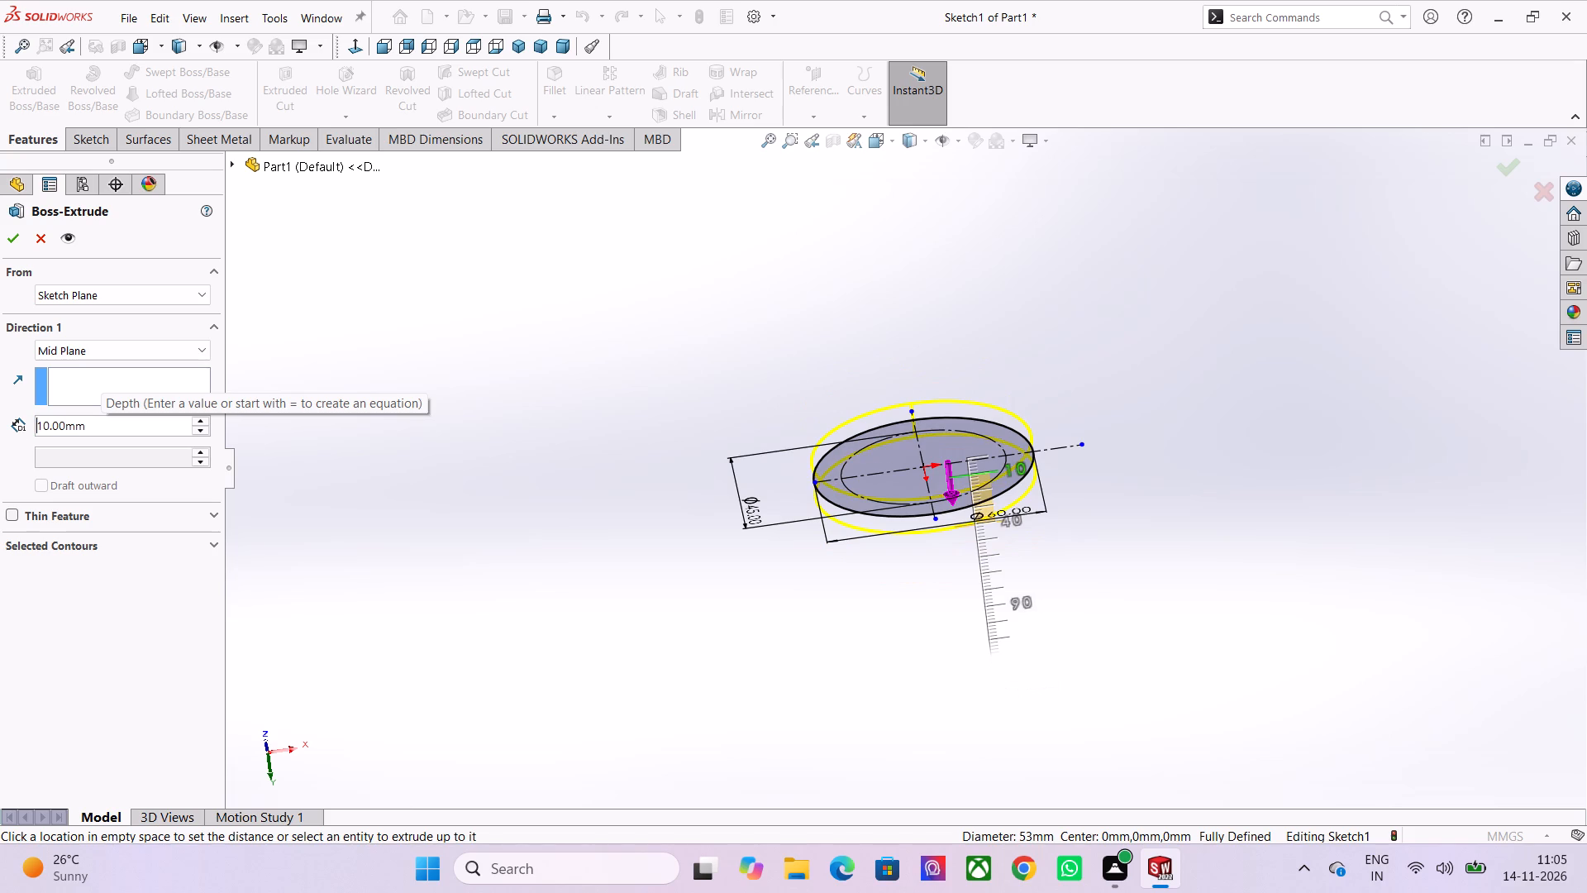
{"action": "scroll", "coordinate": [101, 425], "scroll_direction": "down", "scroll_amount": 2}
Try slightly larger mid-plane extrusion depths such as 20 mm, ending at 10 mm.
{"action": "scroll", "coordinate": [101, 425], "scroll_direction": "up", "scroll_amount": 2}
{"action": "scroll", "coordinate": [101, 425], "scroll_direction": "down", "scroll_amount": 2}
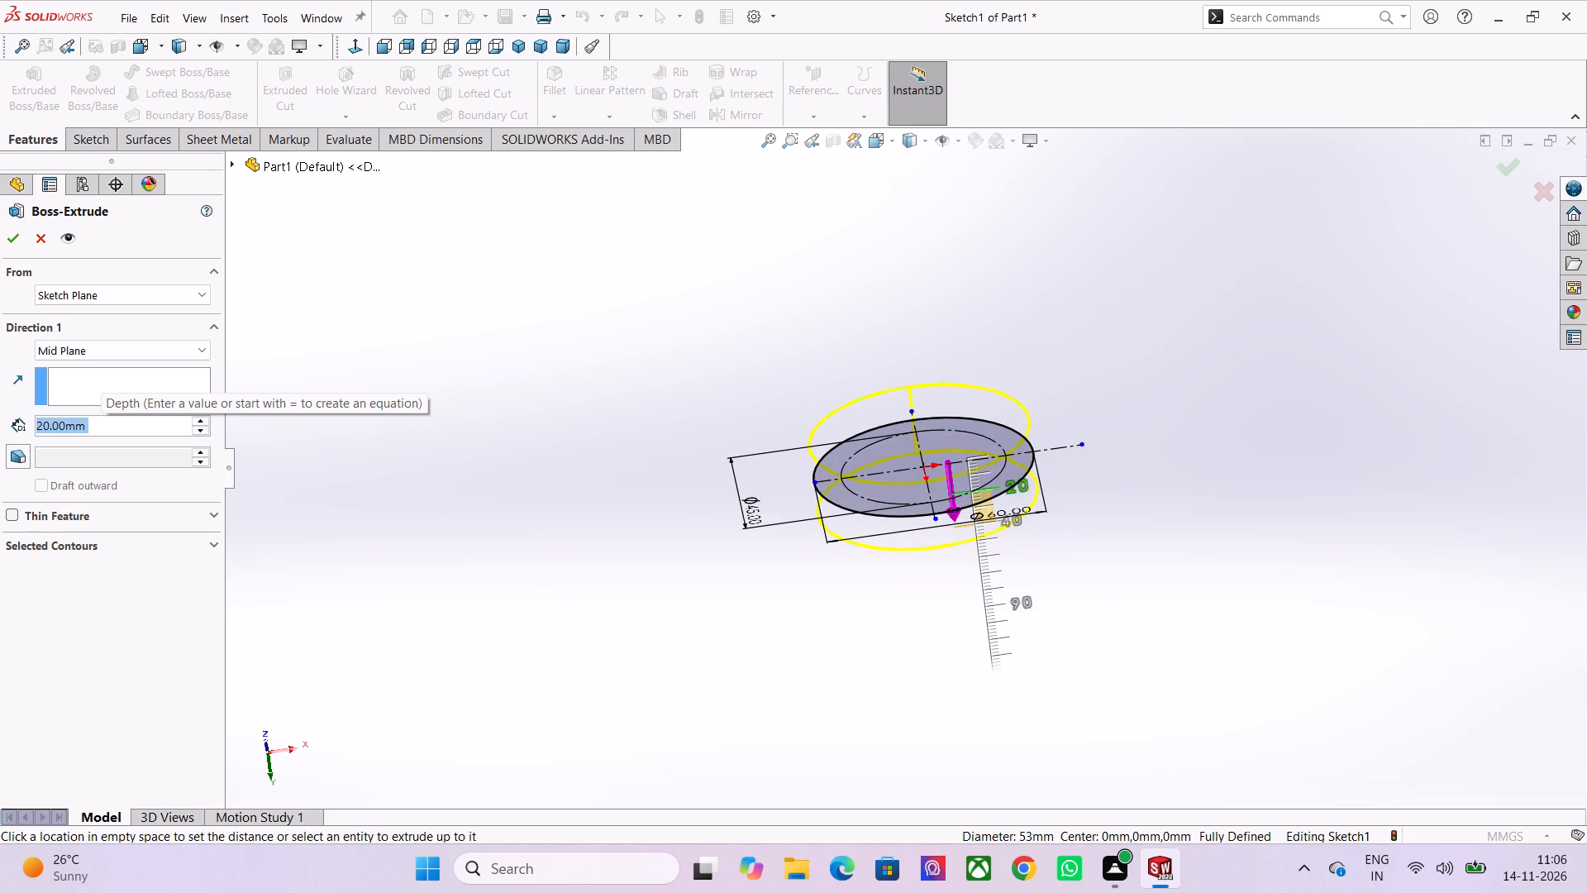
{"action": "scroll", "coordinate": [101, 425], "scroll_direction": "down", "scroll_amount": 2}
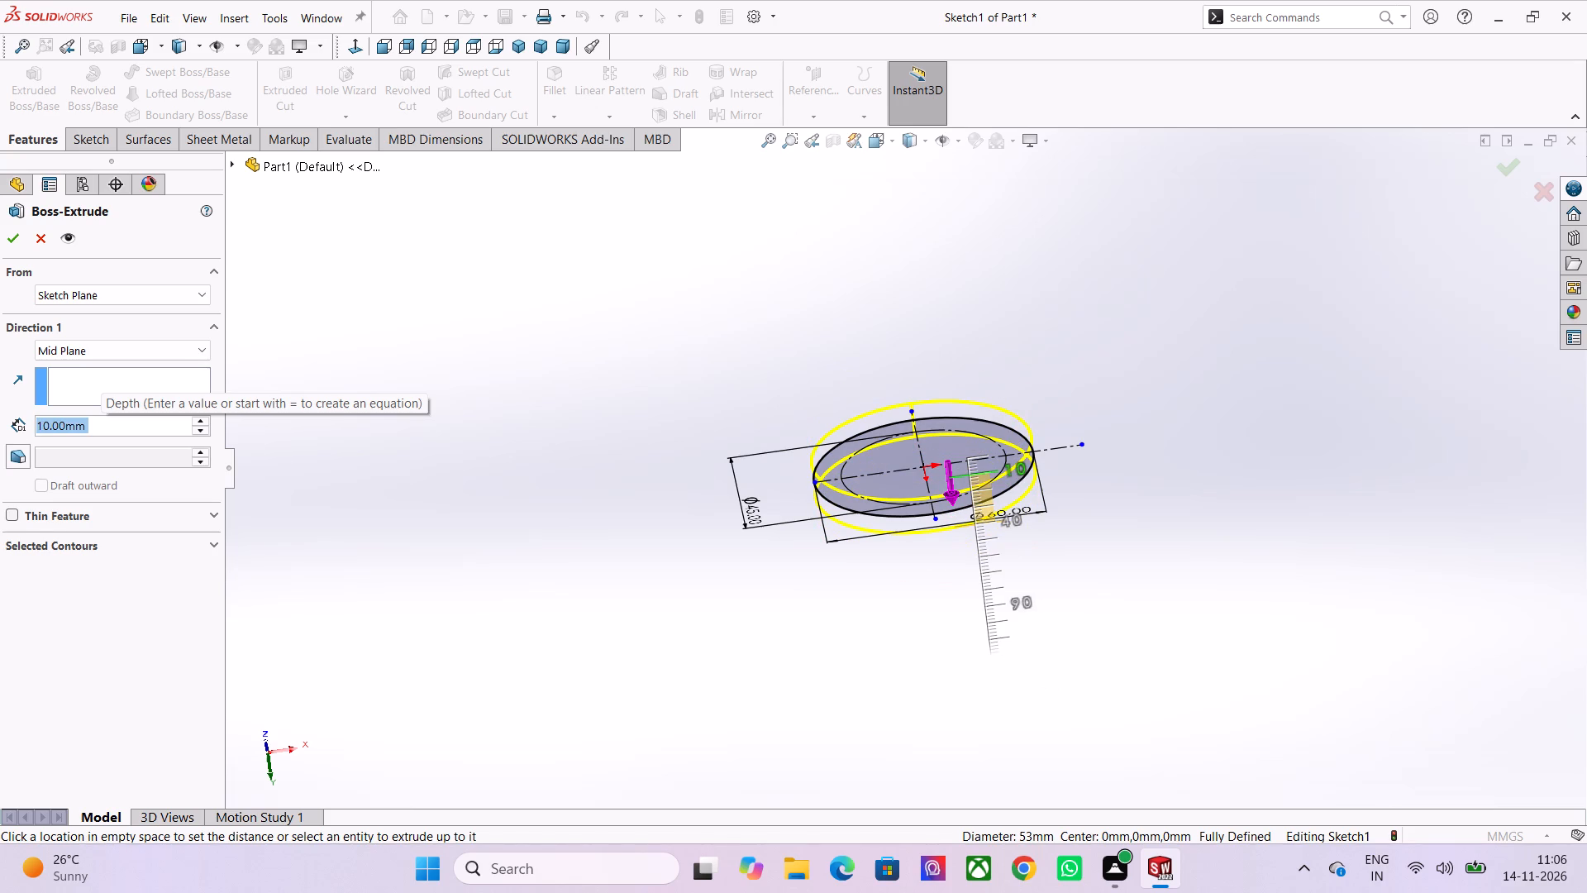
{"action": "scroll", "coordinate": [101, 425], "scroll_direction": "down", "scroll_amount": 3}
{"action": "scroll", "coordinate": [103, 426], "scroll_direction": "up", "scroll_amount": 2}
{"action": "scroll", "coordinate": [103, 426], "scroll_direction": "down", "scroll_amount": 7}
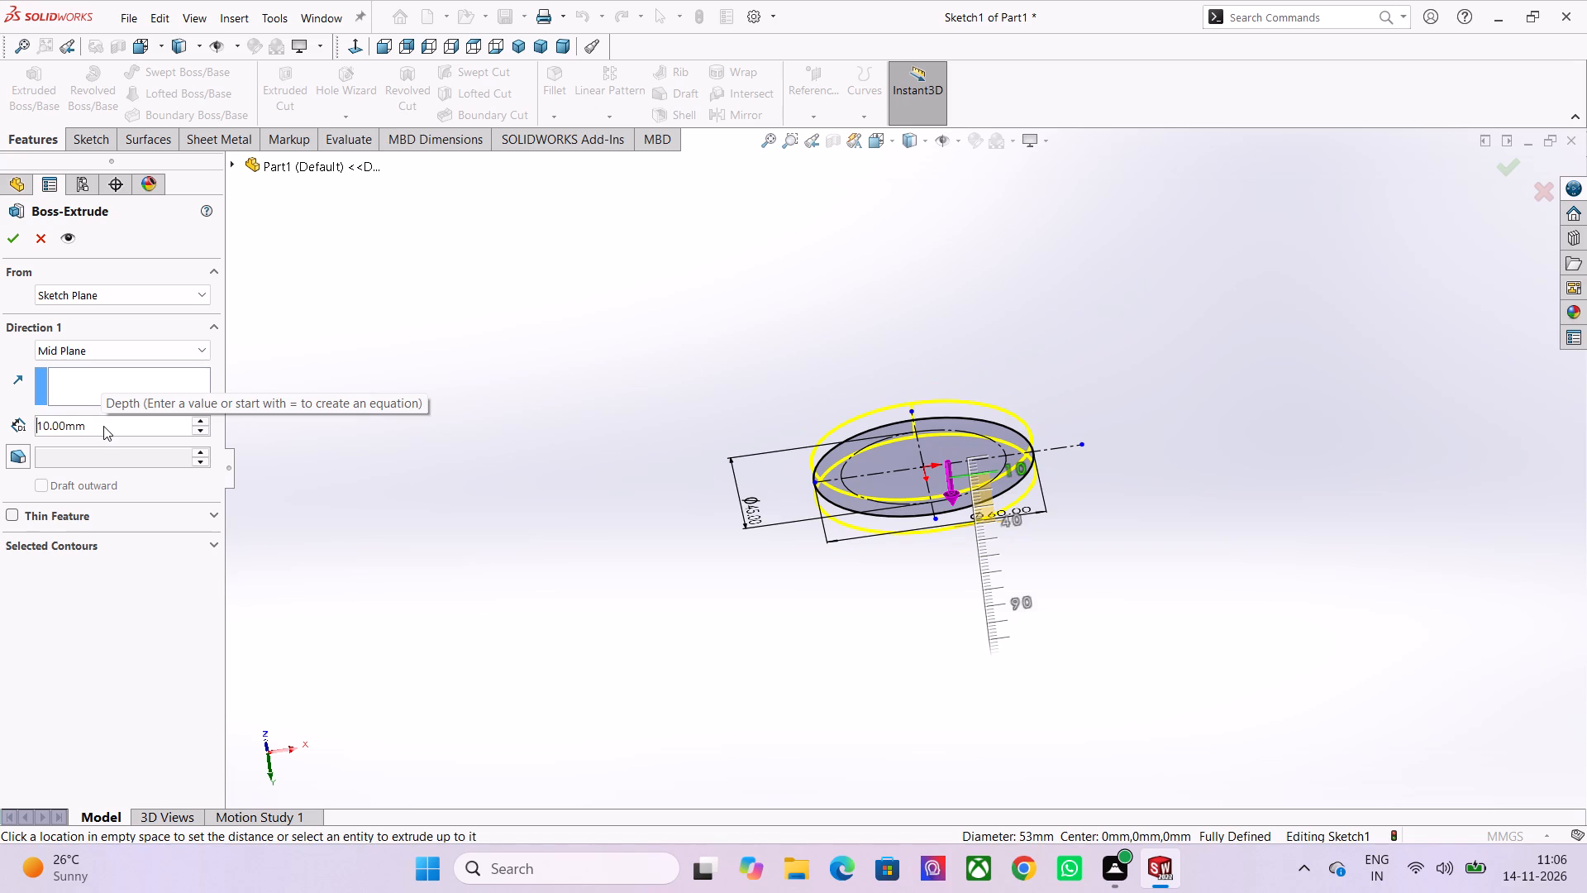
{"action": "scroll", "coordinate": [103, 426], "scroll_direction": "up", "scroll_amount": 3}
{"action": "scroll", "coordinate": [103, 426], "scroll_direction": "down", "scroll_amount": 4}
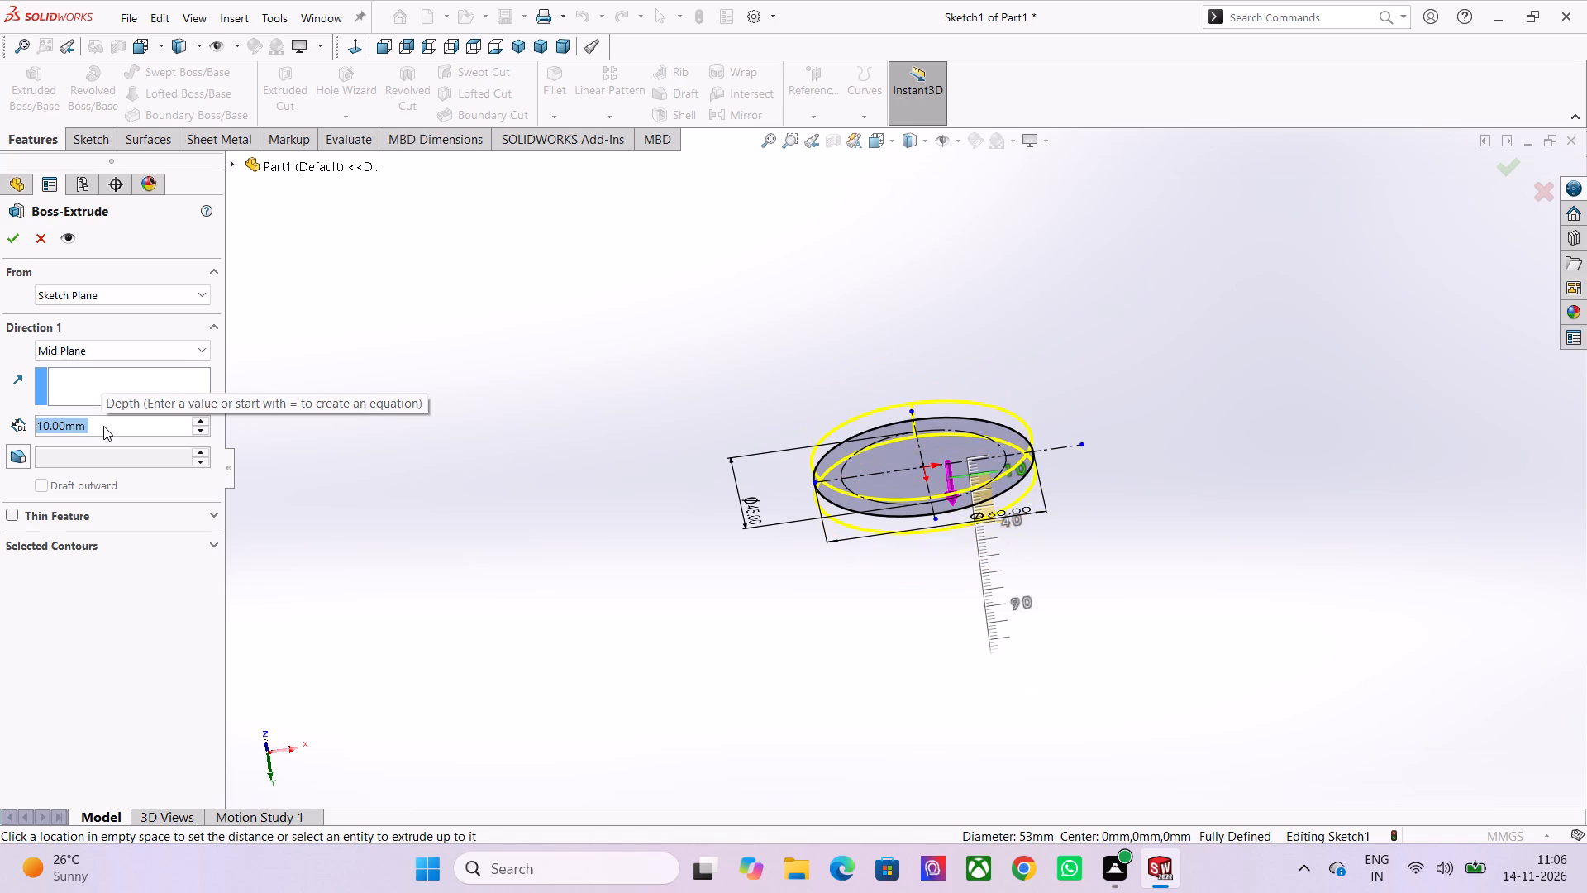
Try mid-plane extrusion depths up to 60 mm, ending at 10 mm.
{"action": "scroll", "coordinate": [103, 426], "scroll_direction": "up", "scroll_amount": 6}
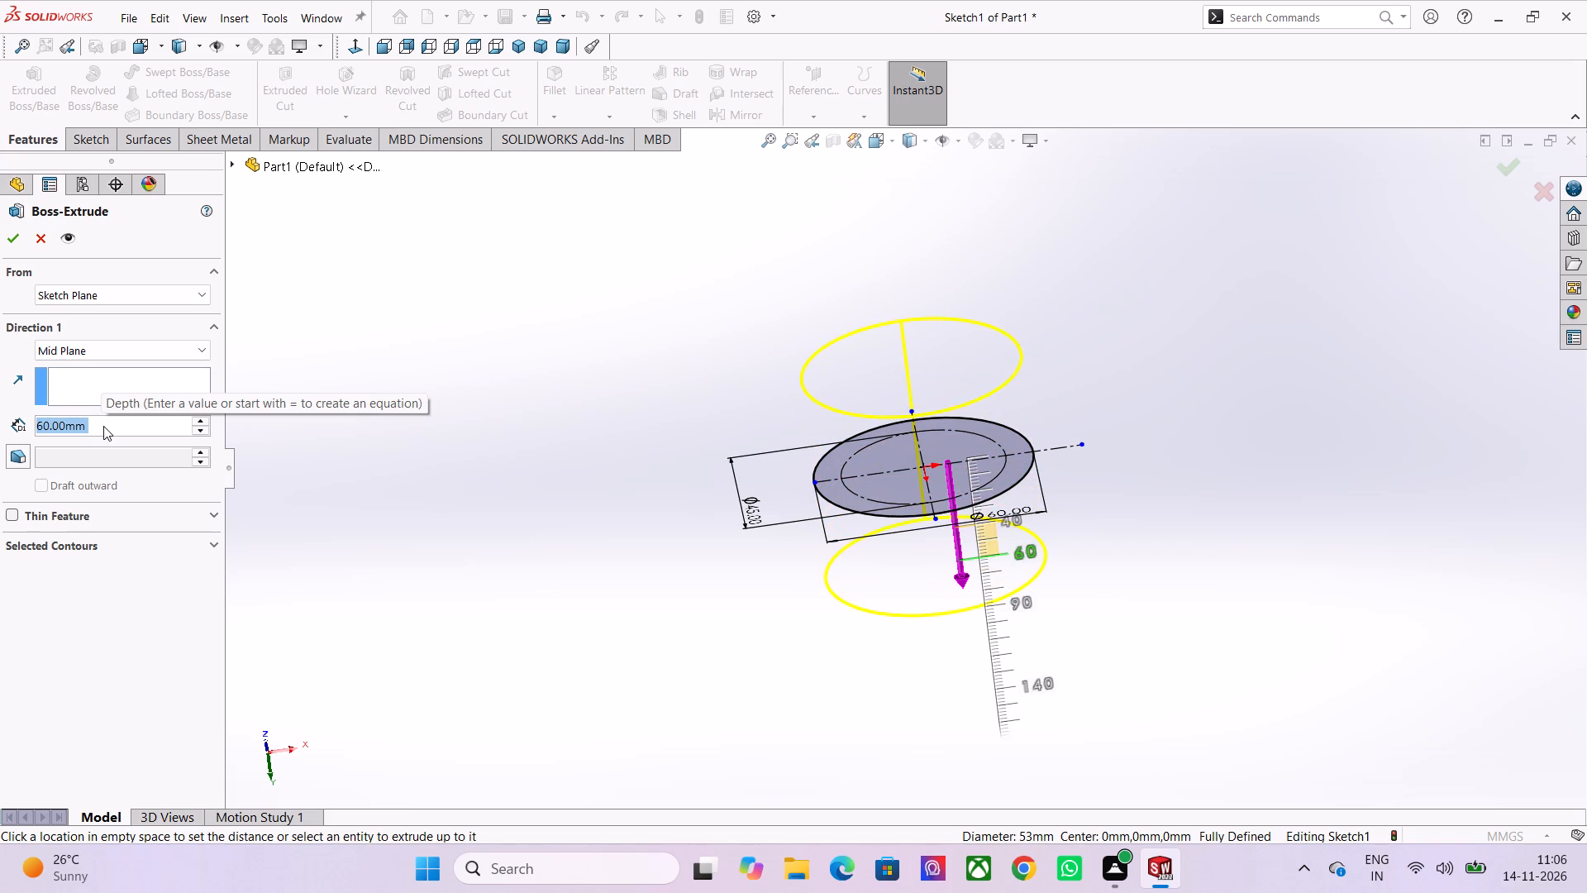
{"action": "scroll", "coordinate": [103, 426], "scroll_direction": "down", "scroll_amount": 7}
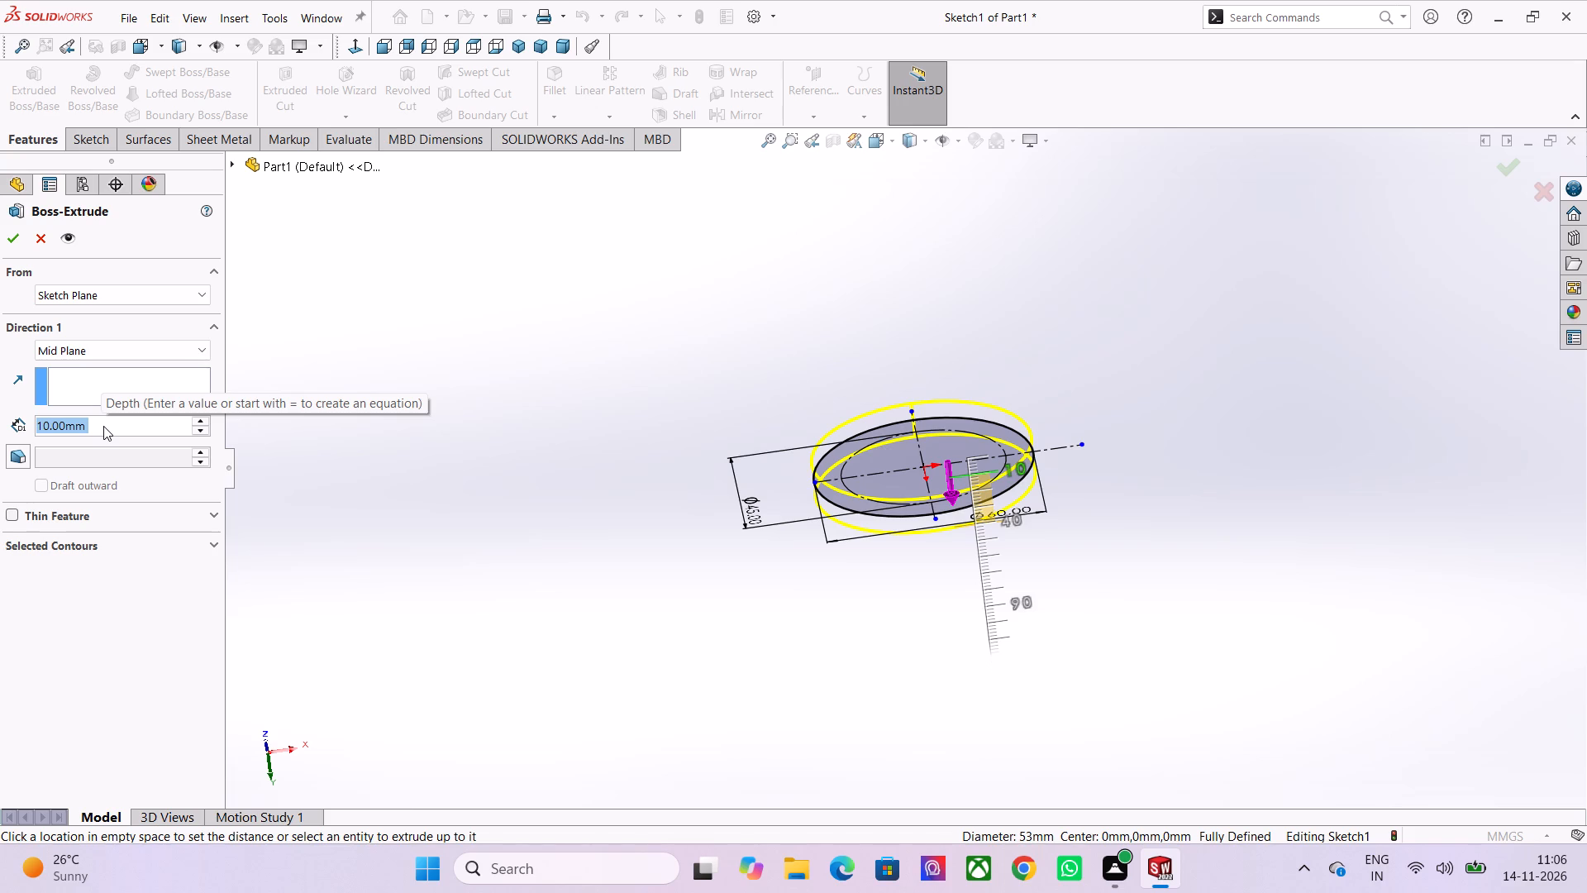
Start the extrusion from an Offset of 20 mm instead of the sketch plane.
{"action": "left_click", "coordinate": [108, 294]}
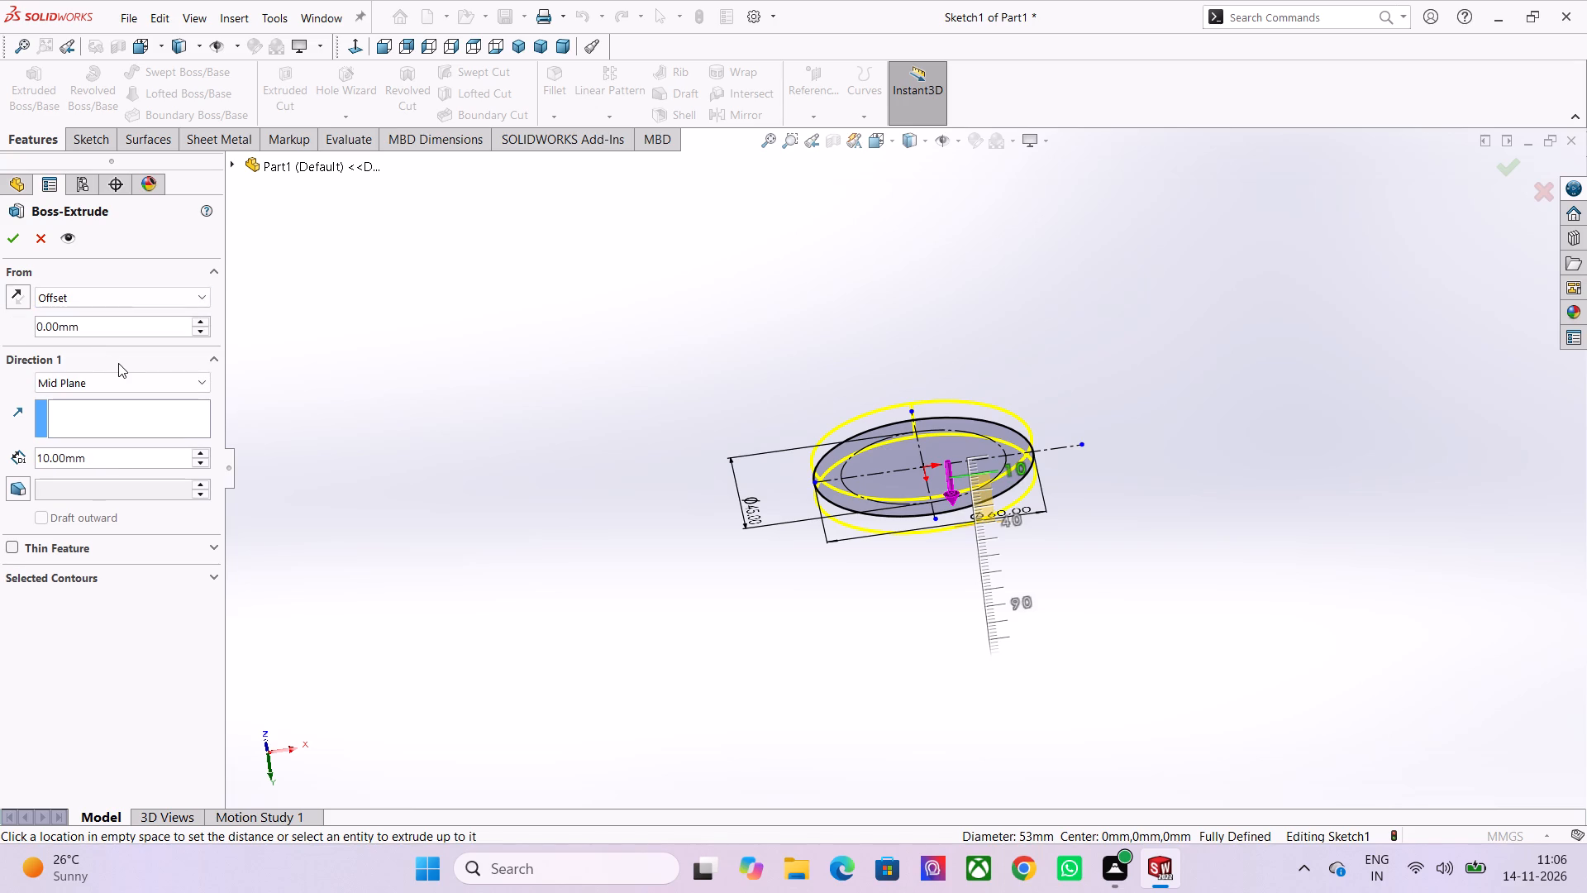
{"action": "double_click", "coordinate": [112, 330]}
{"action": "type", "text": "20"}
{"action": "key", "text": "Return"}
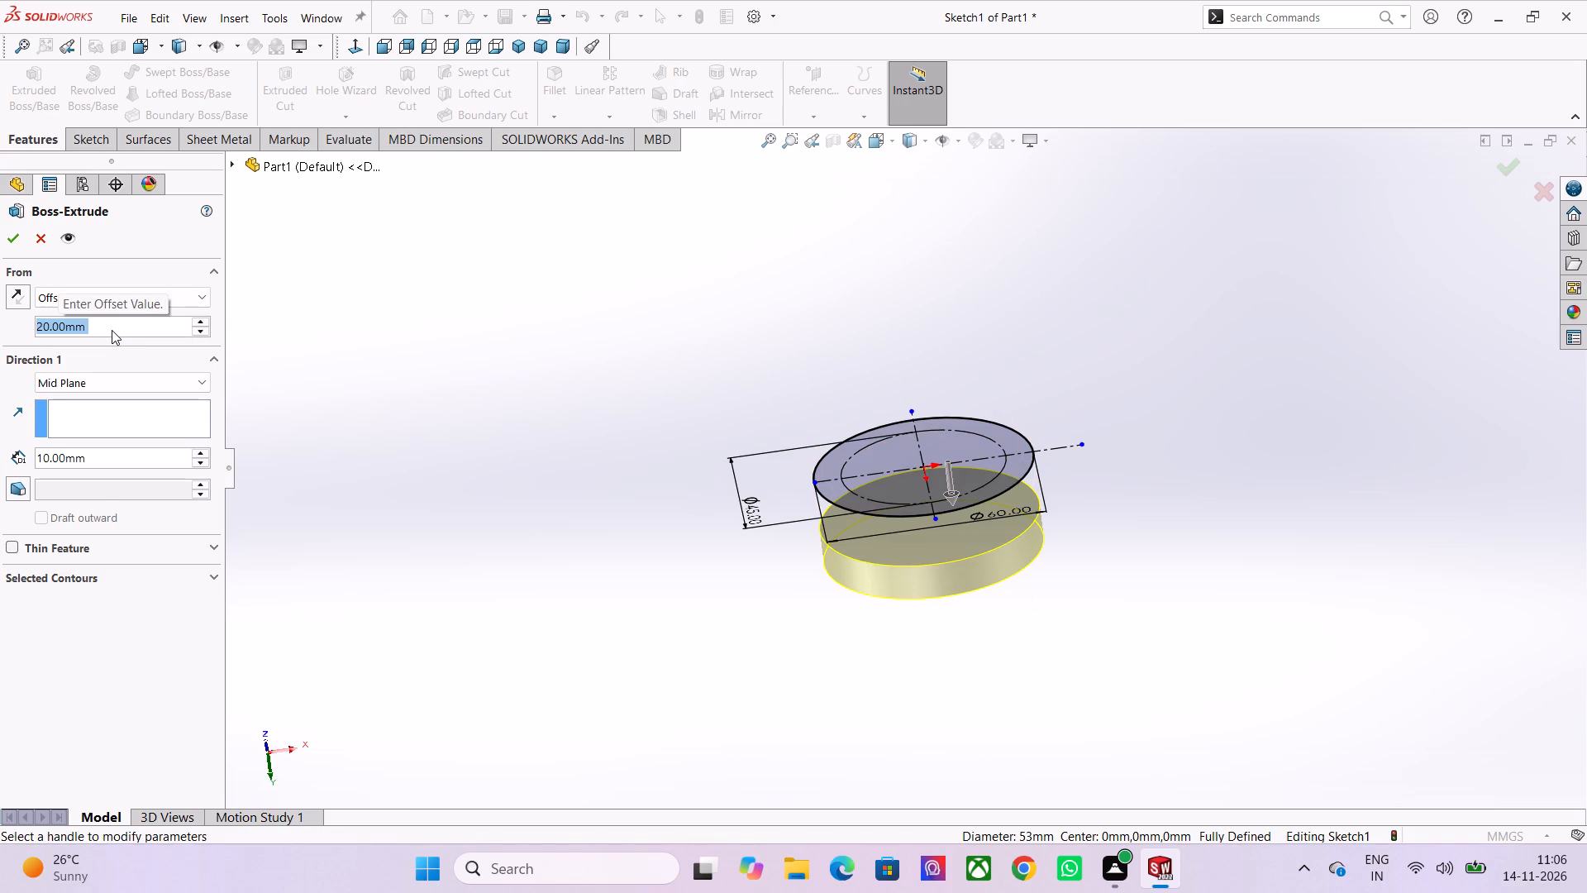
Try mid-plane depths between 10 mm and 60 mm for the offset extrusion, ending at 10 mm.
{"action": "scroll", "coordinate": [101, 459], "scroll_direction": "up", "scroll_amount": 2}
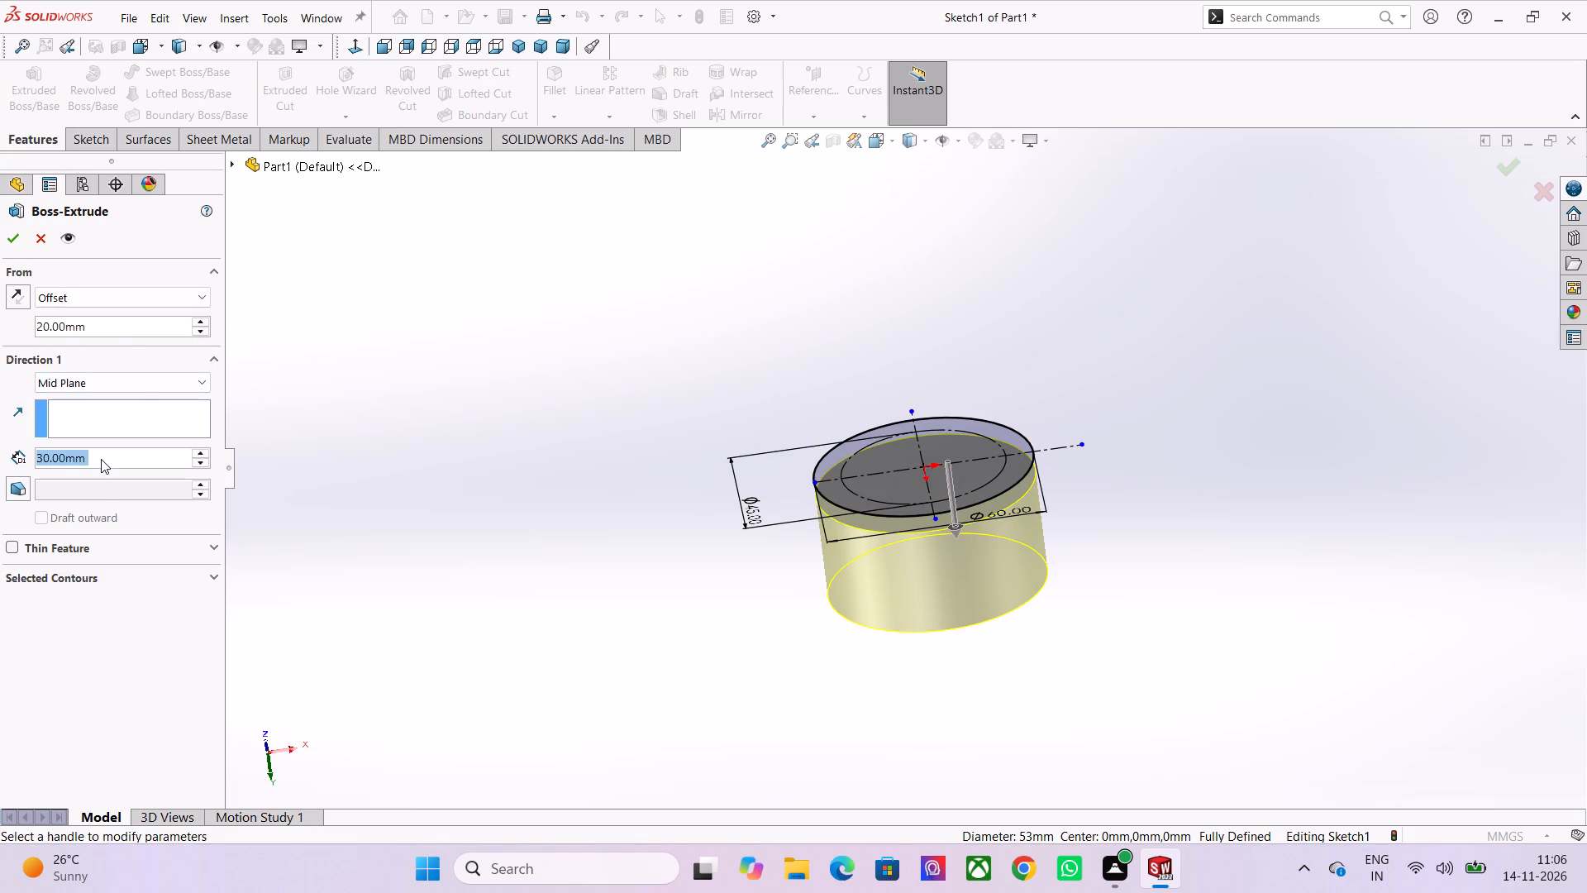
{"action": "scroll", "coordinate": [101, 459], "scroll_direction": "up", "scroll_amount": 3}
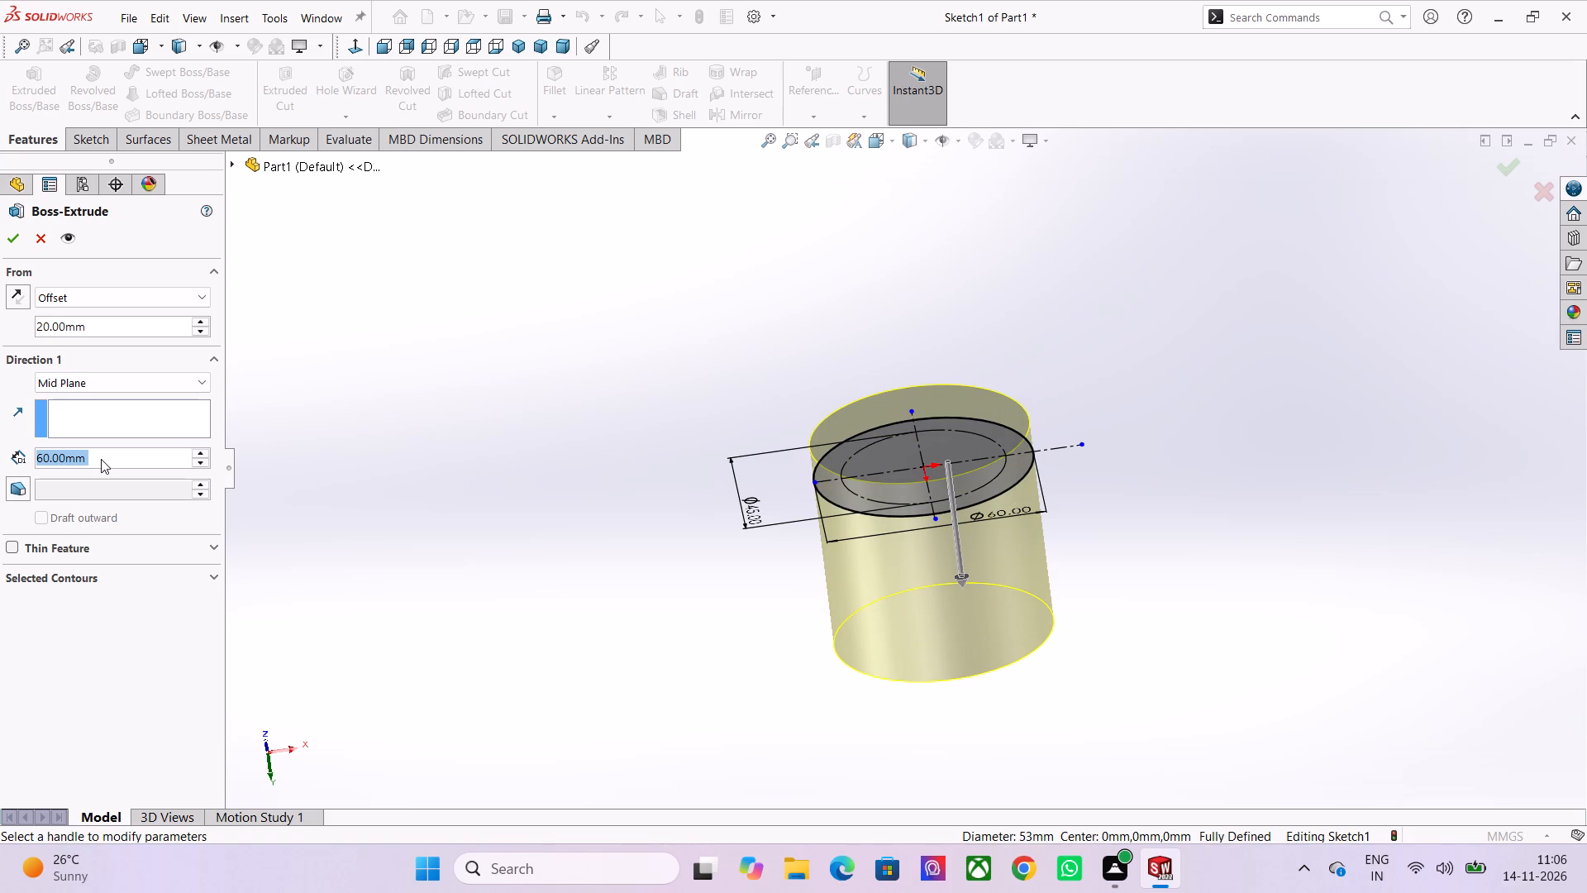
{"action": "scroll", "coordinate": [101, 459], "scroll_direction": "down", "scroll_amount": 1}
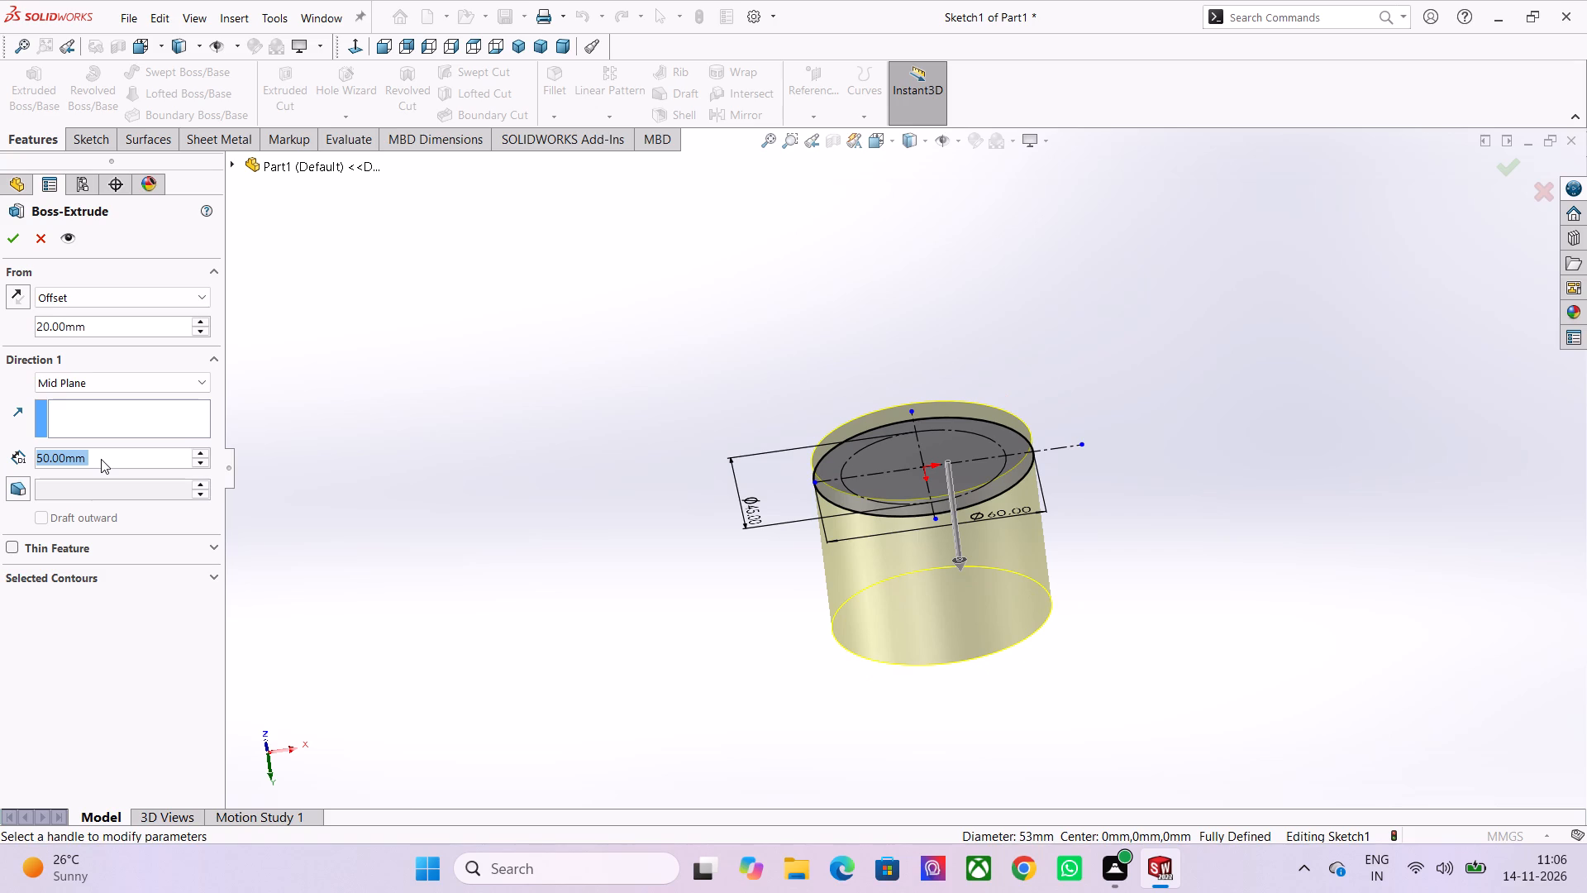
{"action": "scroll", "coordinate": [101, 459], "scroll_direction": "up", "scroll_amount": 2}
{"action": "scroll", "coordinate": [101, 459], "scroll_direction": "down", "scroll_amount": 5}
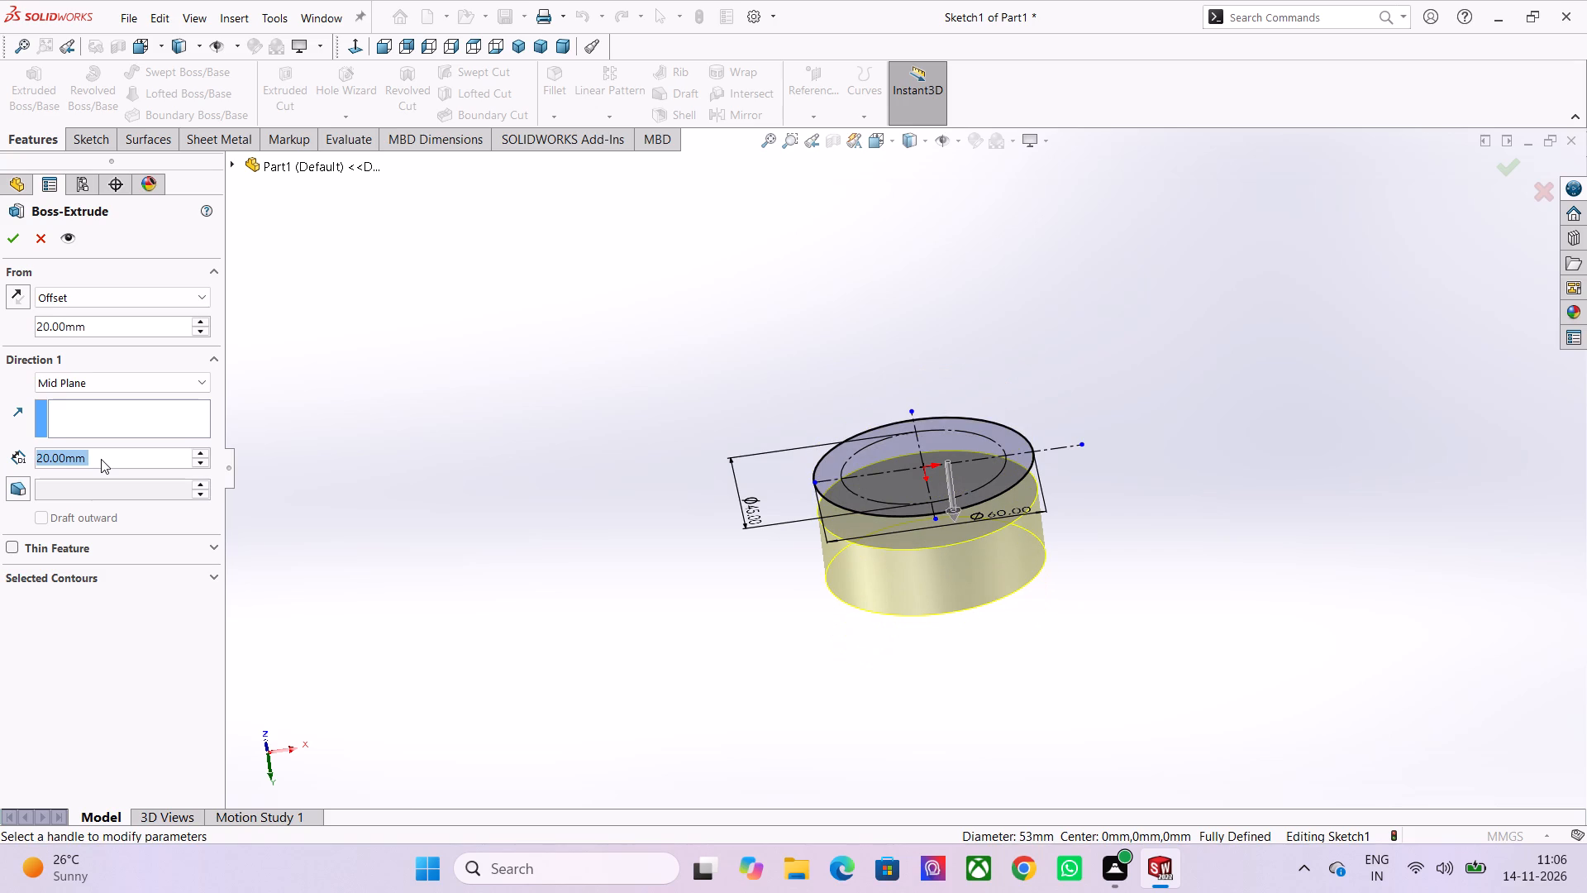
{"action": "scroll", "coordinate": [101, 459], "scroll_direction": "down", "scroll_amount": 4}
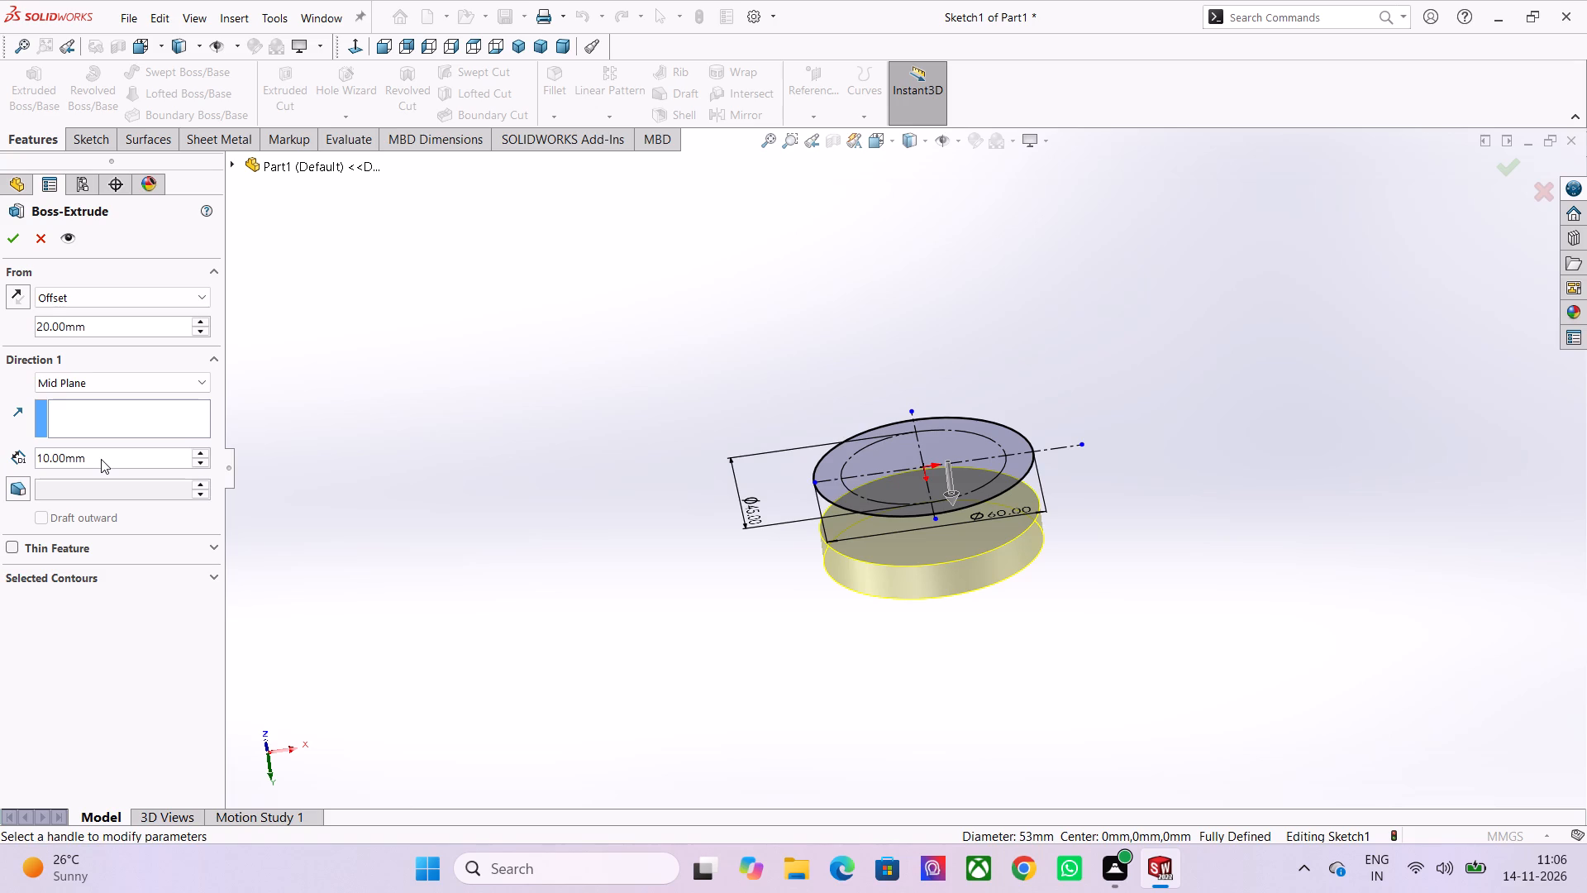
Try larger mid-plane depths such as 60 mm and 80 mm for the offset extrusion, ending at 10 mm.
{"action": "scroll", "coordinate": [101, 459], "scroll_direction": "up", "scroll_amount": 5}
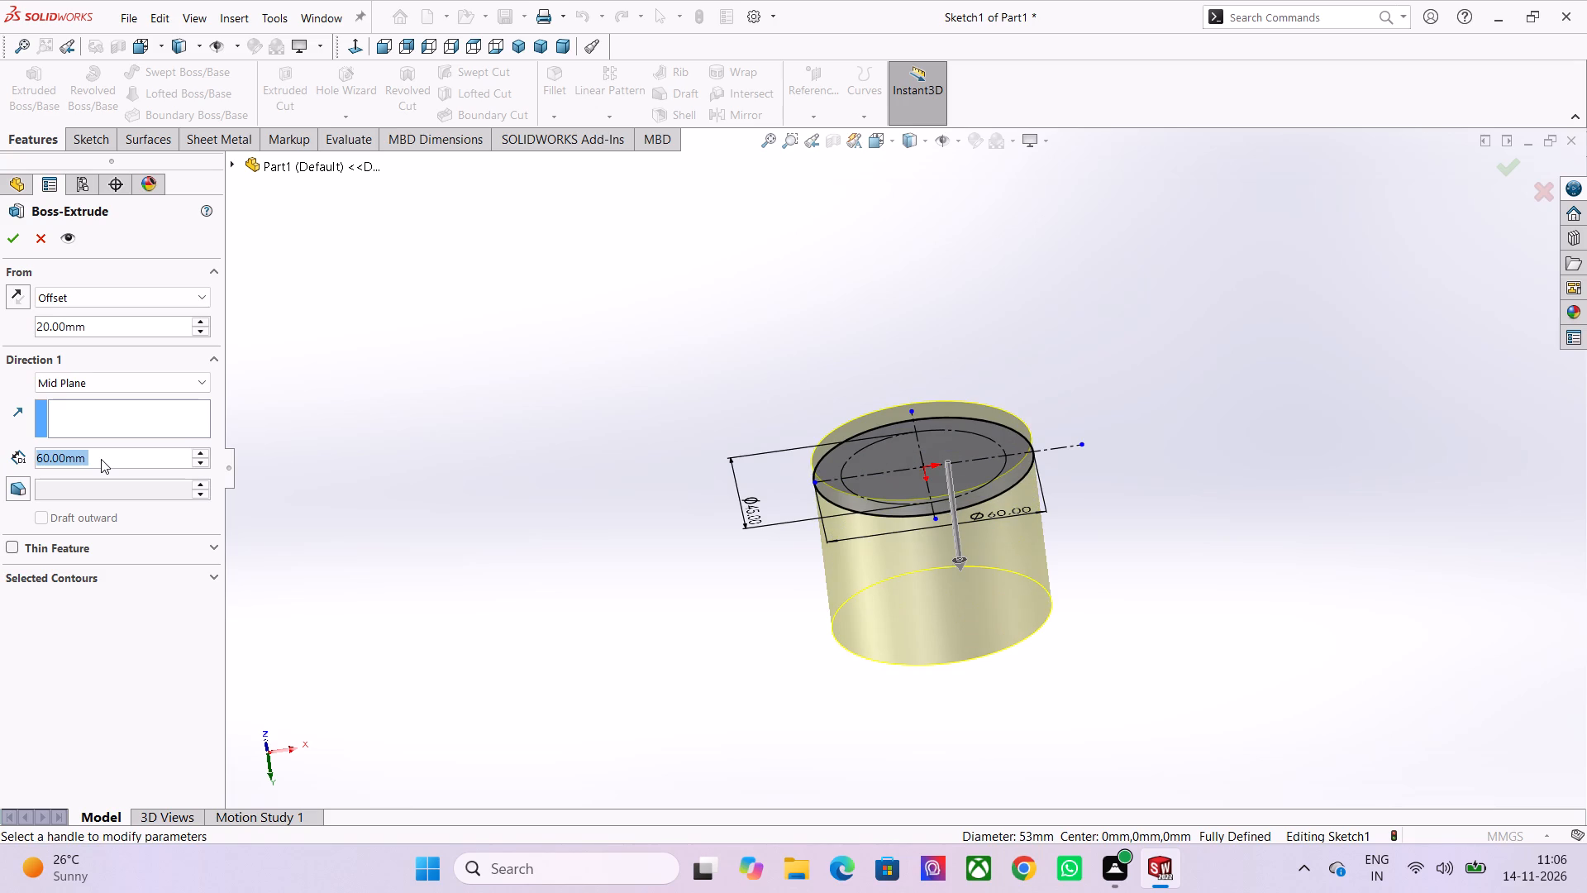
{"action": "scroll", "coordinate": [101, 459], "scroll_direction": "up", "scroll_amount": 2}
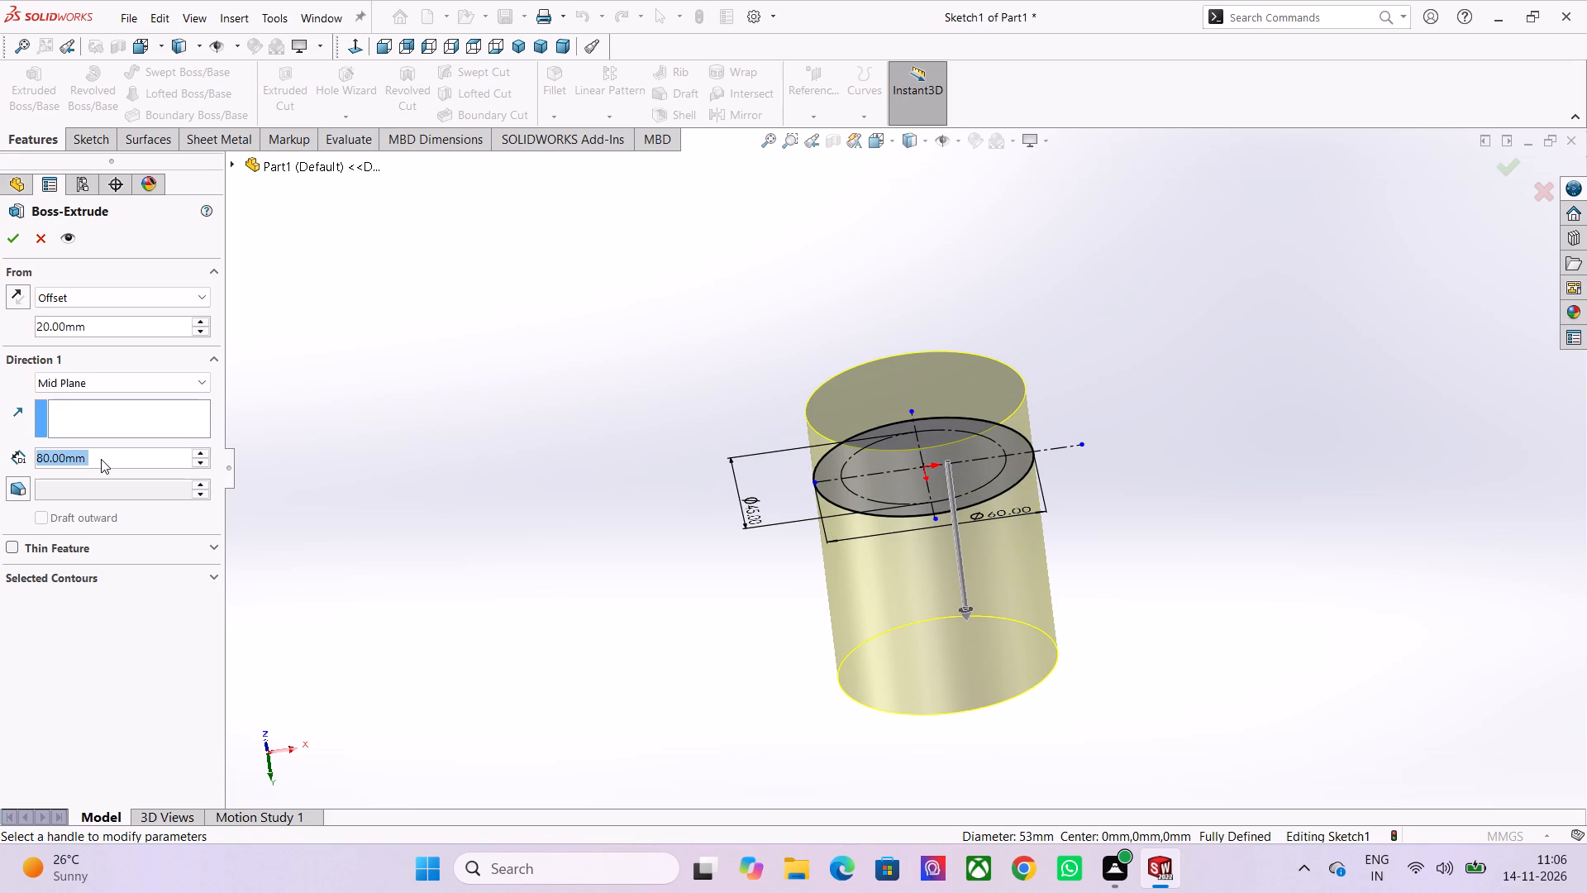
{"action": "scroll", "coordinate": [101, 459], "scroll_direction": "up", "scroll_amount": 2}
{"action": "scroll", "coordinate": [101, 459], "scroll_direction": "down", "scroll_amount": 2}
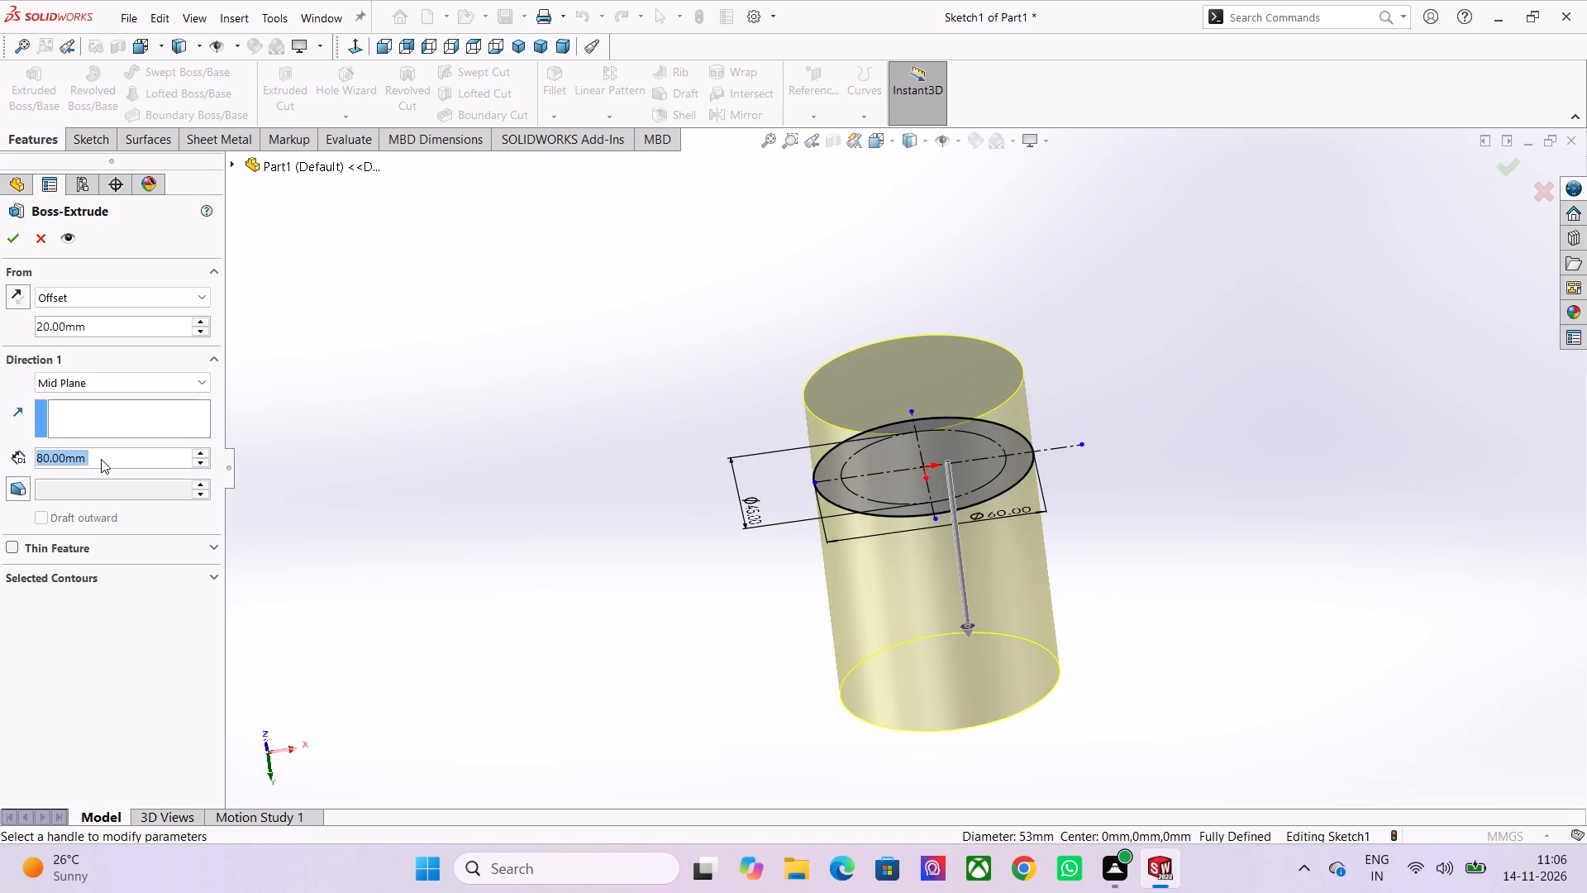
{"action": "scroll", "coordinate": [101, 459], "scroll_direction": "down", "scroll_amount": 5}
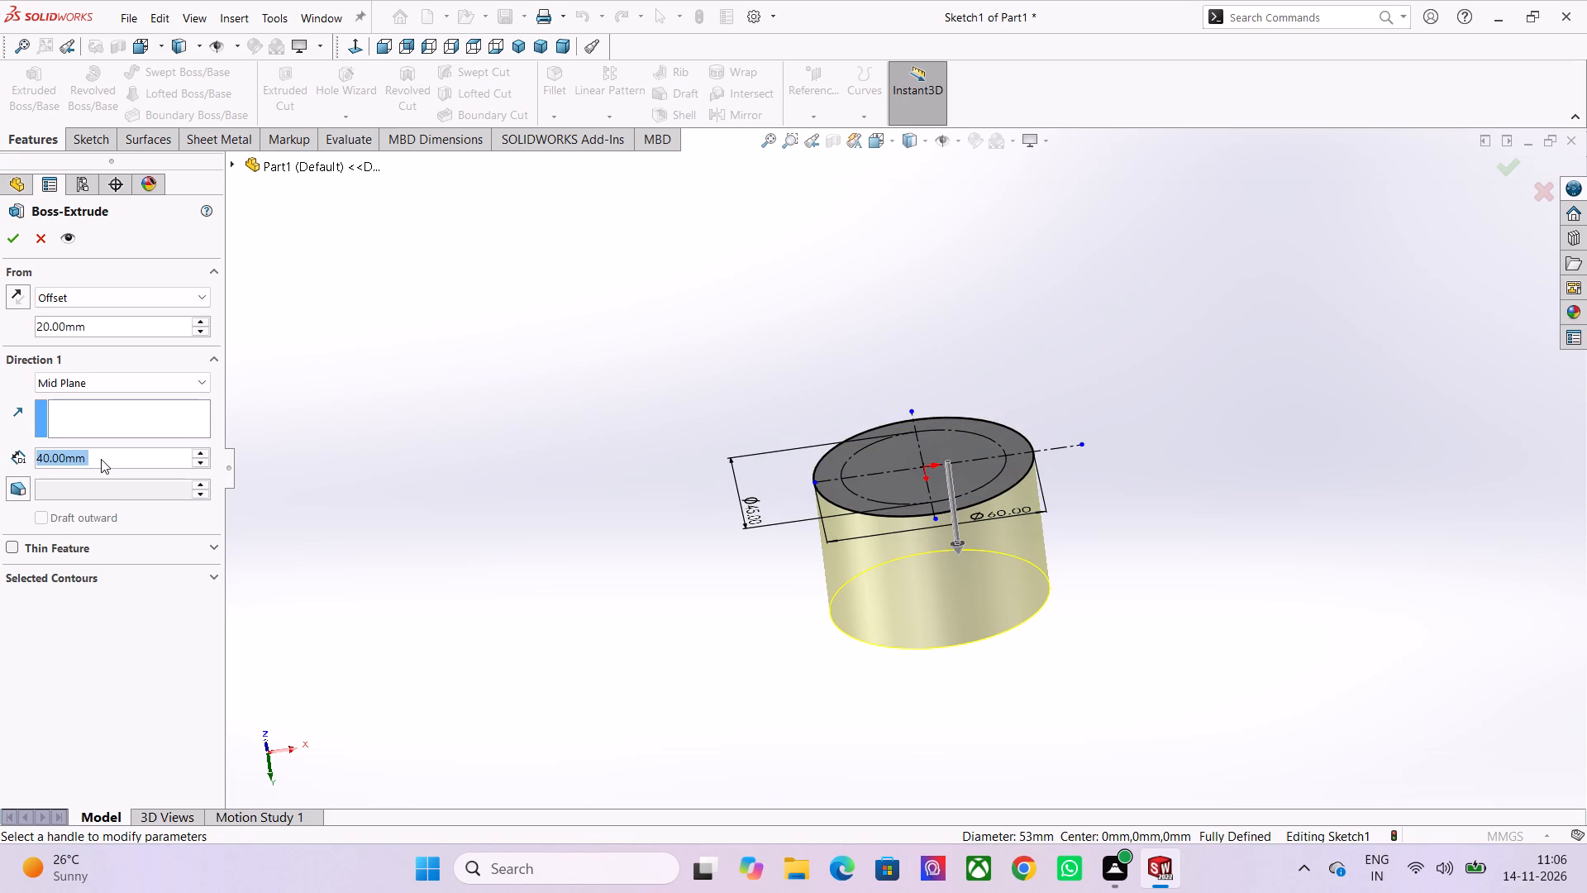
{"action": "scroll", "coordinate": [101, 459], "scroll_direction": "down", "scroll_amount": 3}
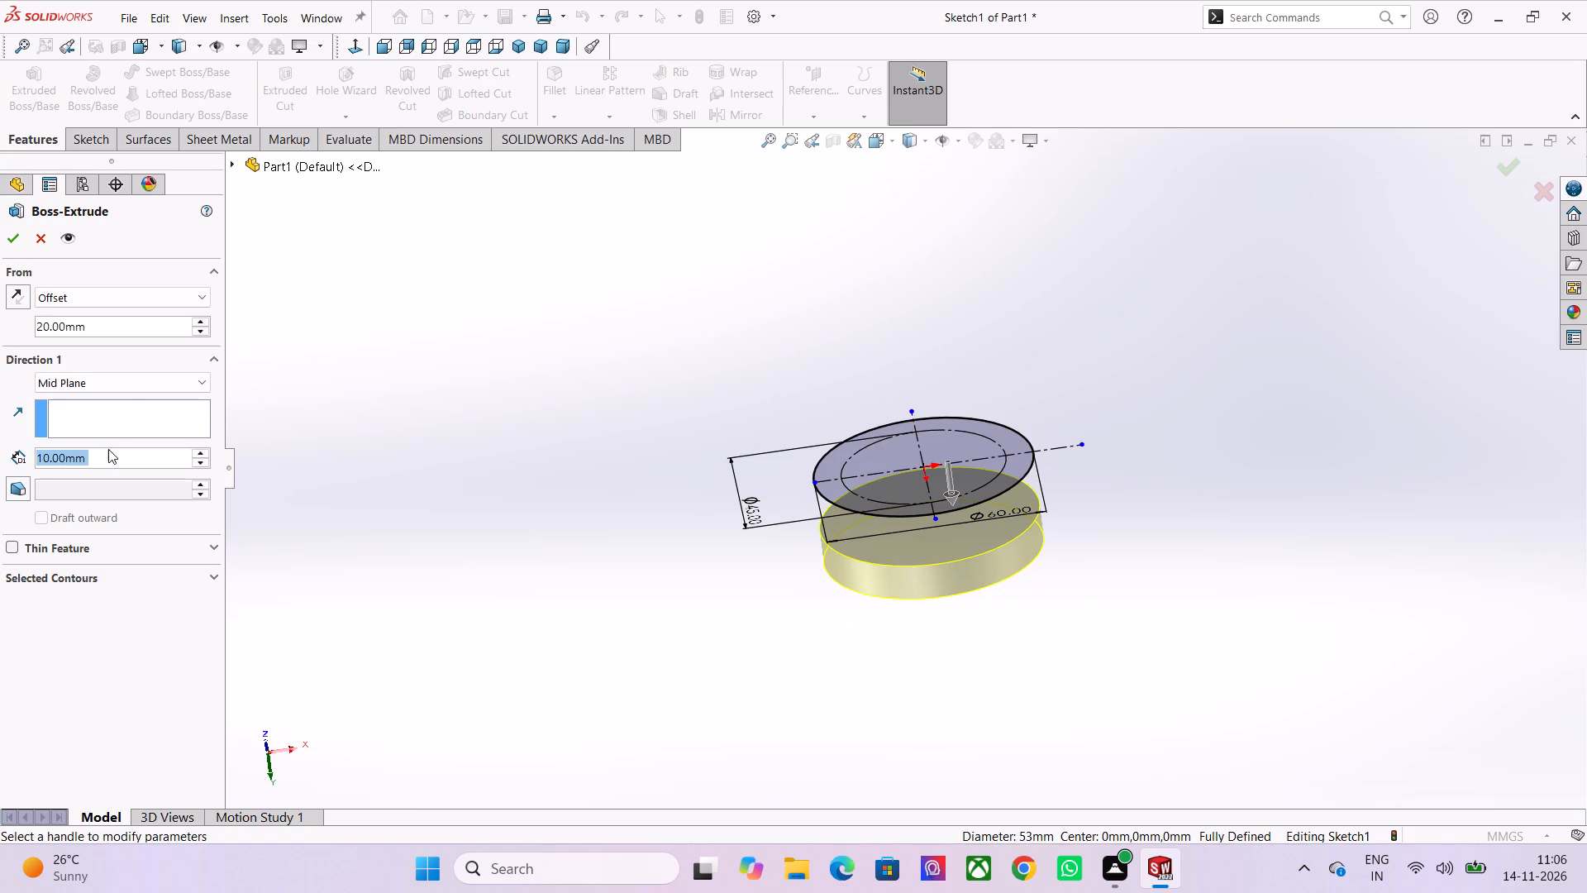
Set the extrusion's Direction 1 end condition to Blind.
{"action": "left_click", "coordinate": [121, 384]}
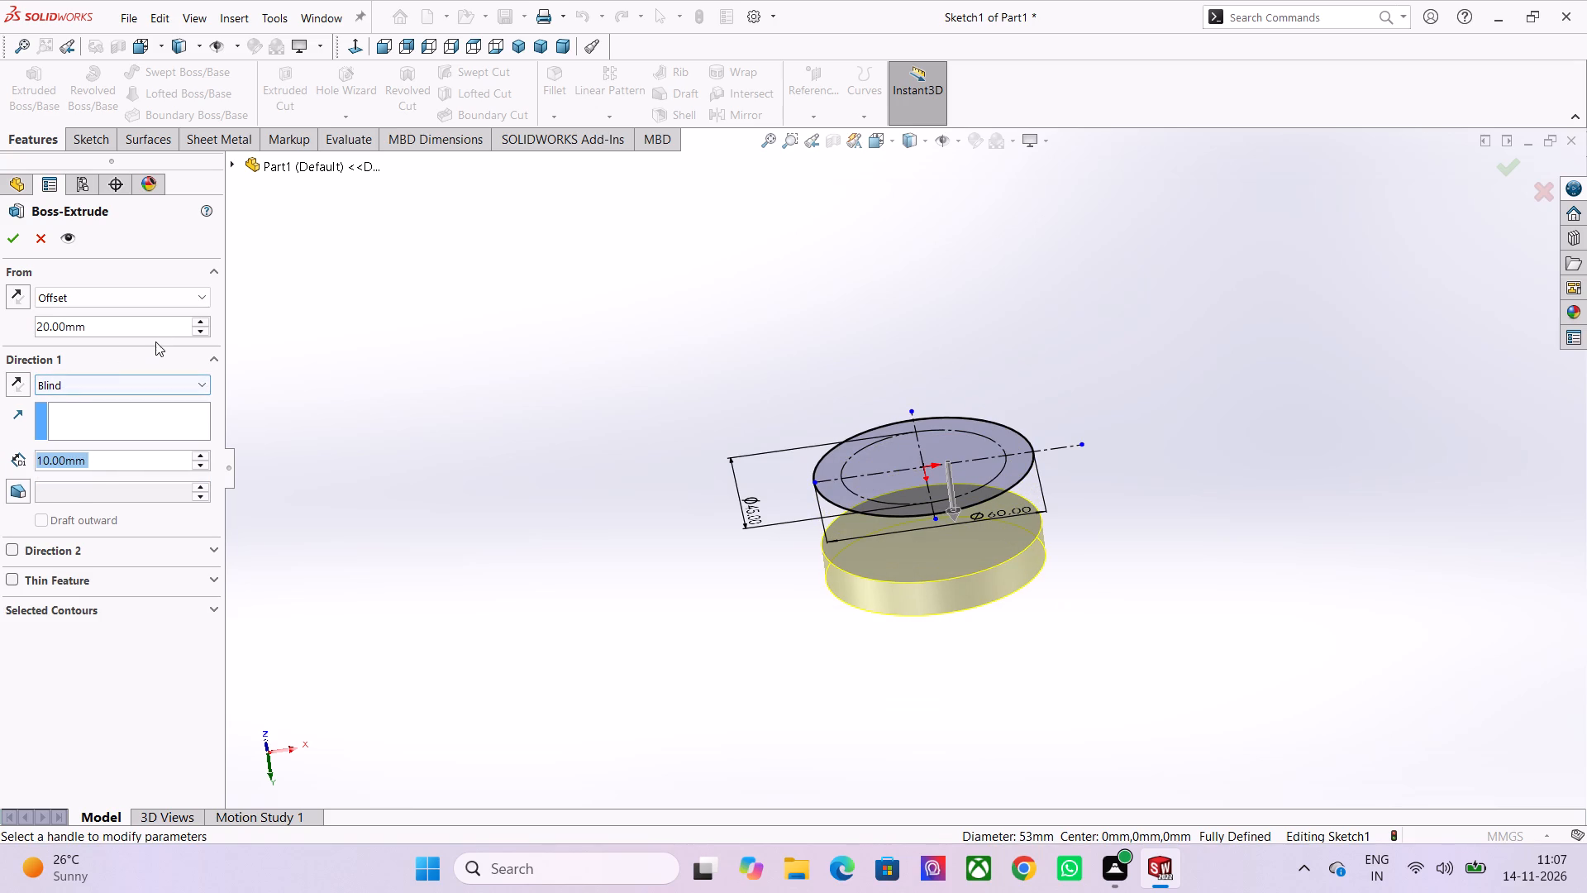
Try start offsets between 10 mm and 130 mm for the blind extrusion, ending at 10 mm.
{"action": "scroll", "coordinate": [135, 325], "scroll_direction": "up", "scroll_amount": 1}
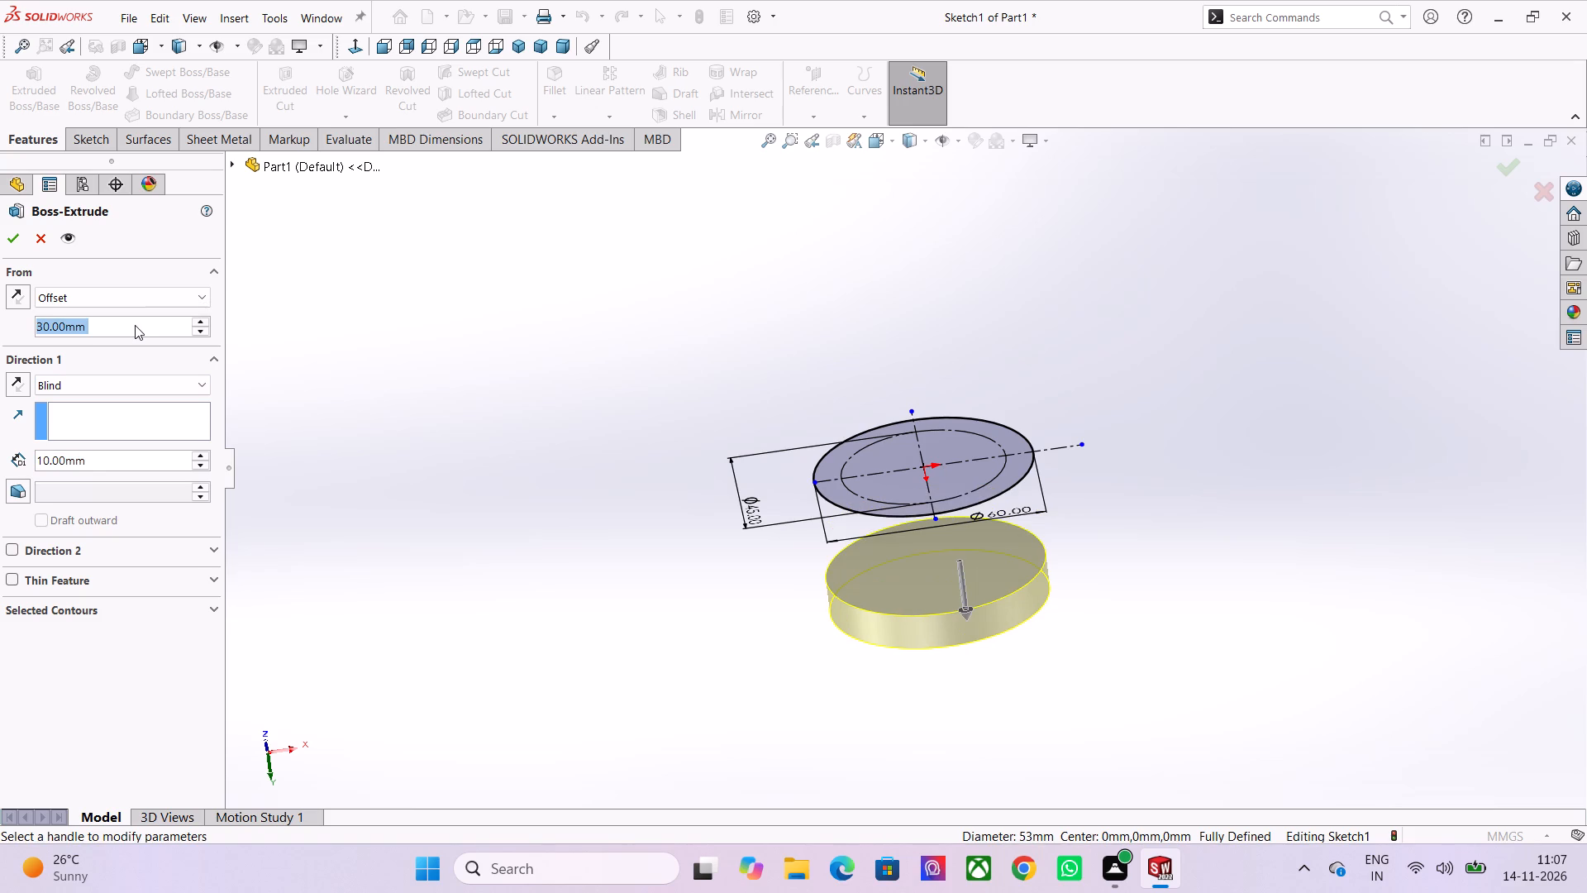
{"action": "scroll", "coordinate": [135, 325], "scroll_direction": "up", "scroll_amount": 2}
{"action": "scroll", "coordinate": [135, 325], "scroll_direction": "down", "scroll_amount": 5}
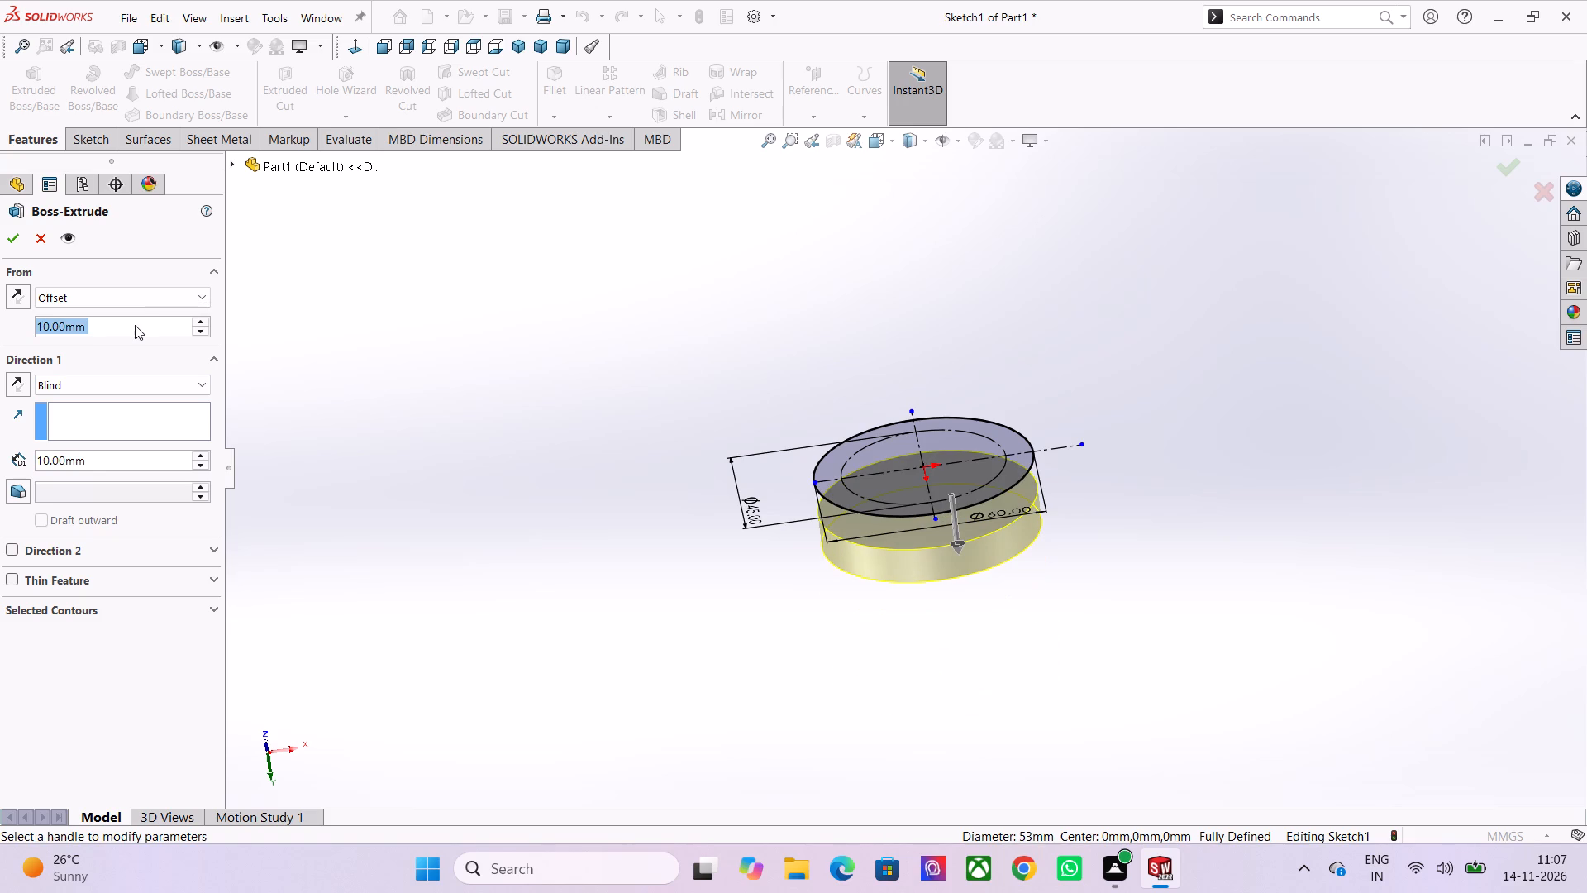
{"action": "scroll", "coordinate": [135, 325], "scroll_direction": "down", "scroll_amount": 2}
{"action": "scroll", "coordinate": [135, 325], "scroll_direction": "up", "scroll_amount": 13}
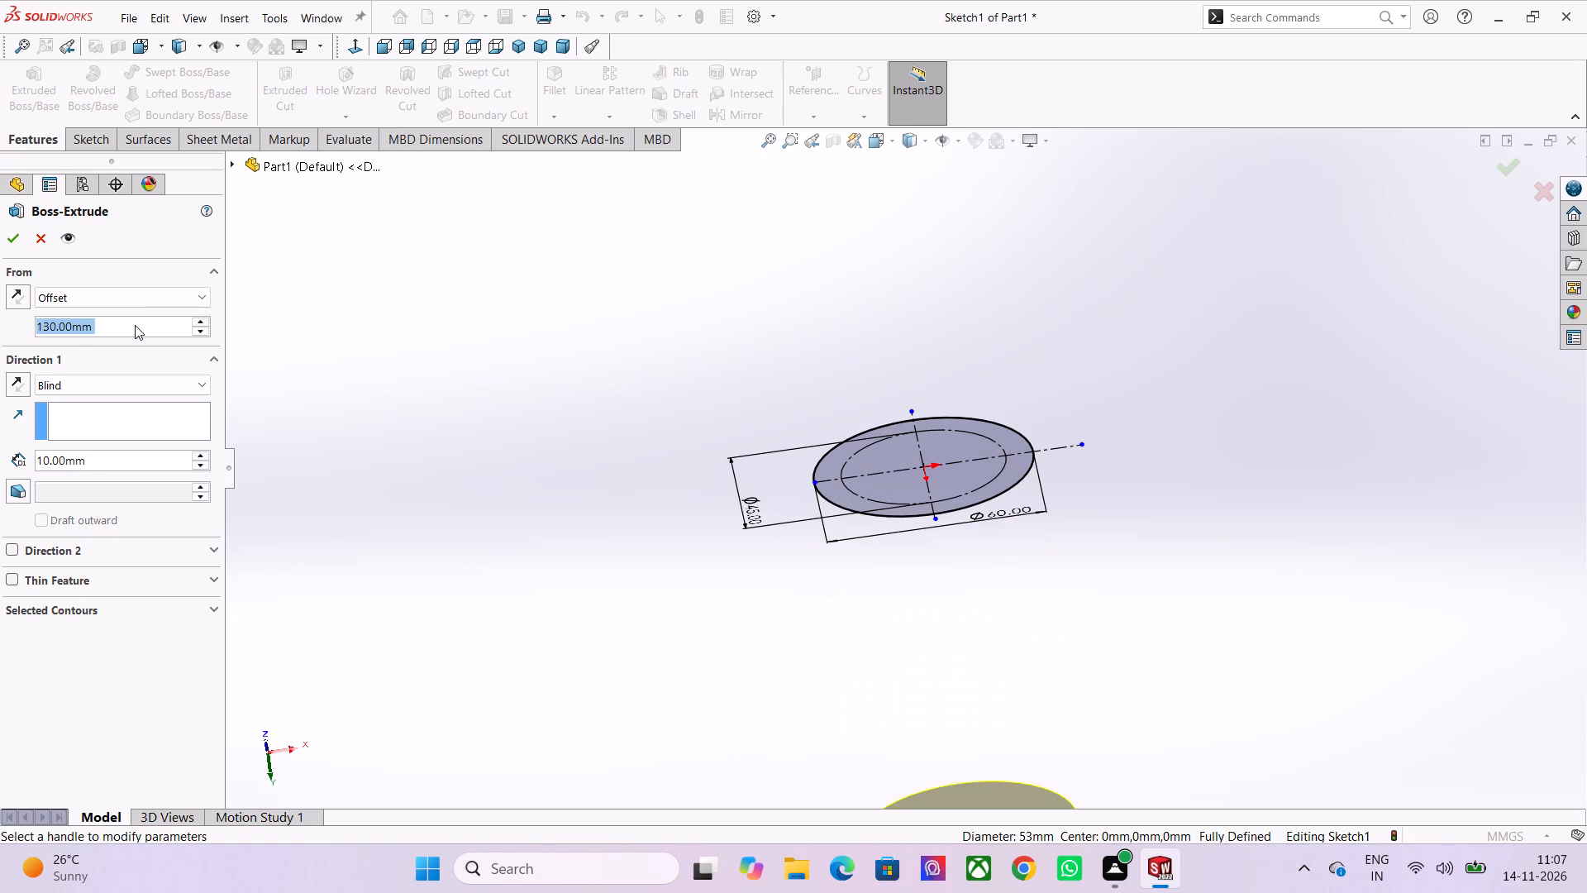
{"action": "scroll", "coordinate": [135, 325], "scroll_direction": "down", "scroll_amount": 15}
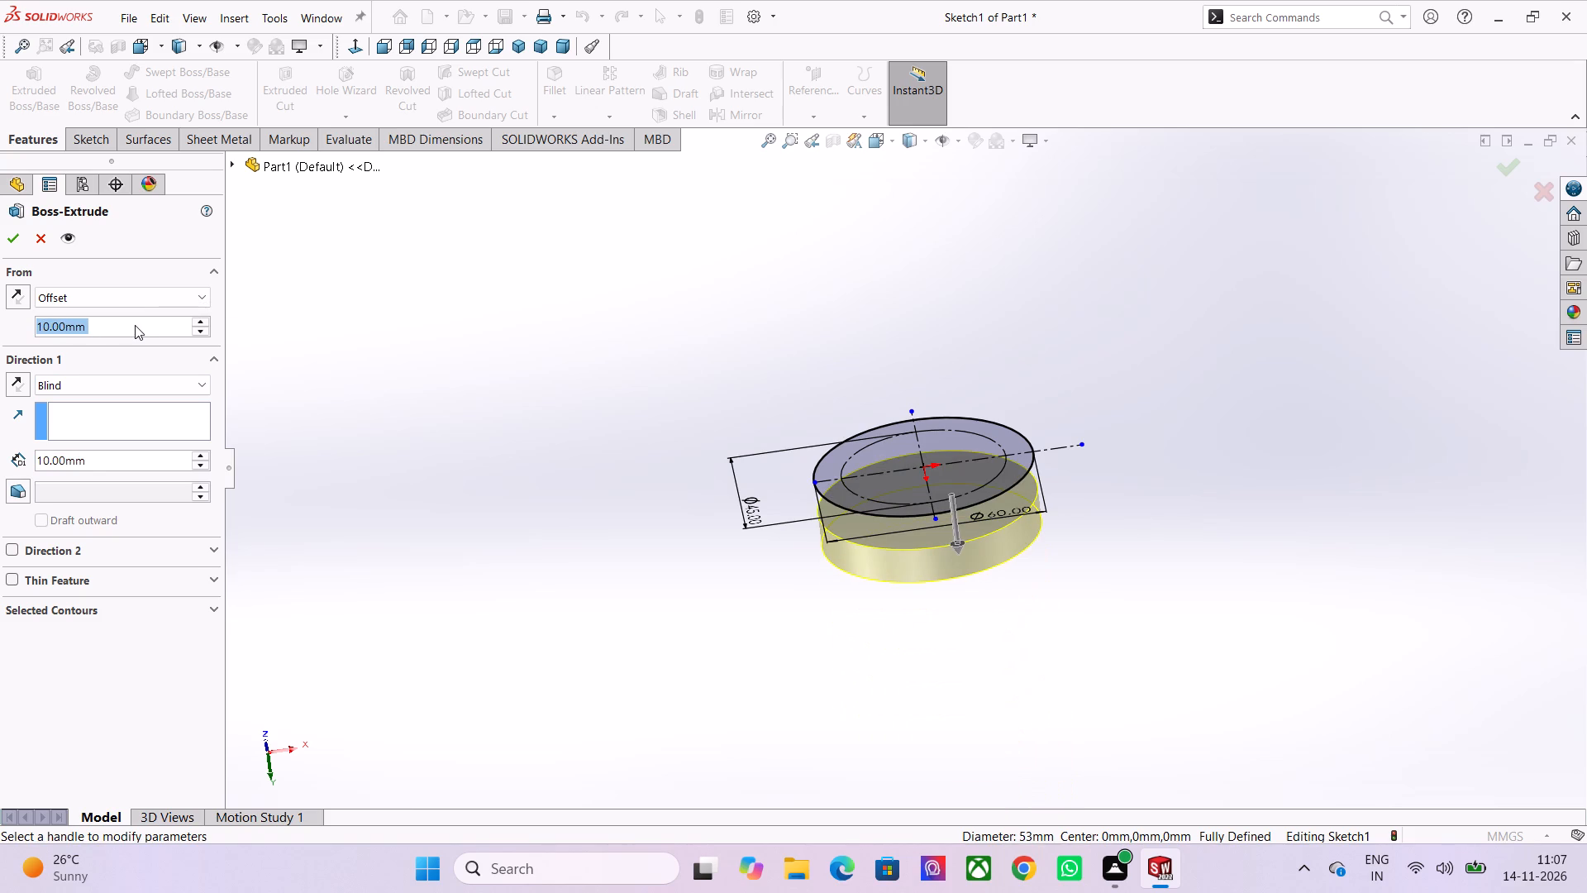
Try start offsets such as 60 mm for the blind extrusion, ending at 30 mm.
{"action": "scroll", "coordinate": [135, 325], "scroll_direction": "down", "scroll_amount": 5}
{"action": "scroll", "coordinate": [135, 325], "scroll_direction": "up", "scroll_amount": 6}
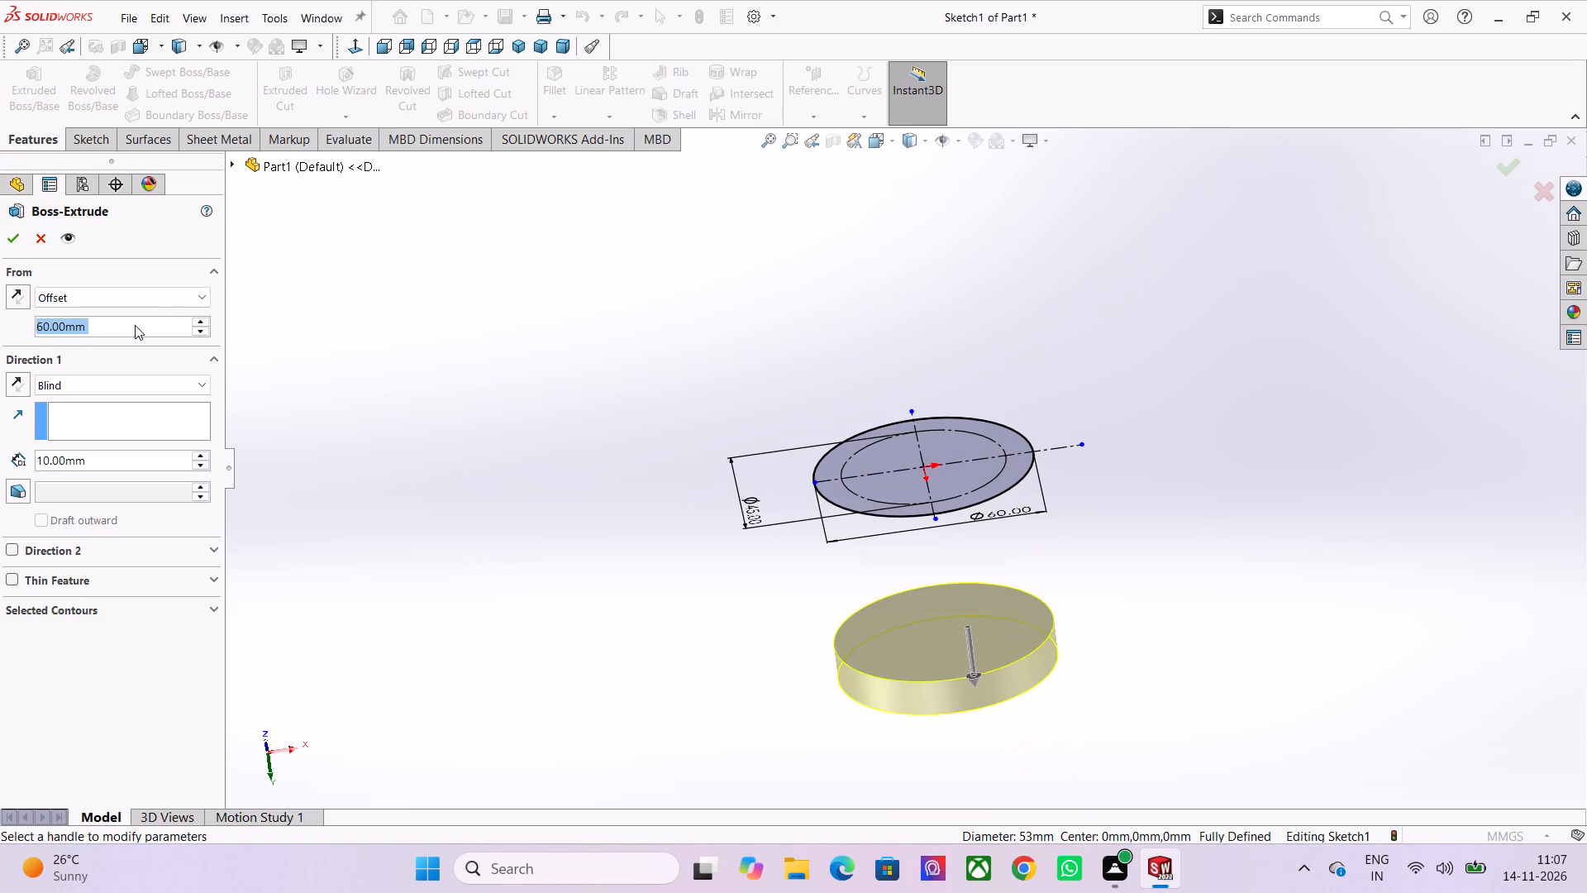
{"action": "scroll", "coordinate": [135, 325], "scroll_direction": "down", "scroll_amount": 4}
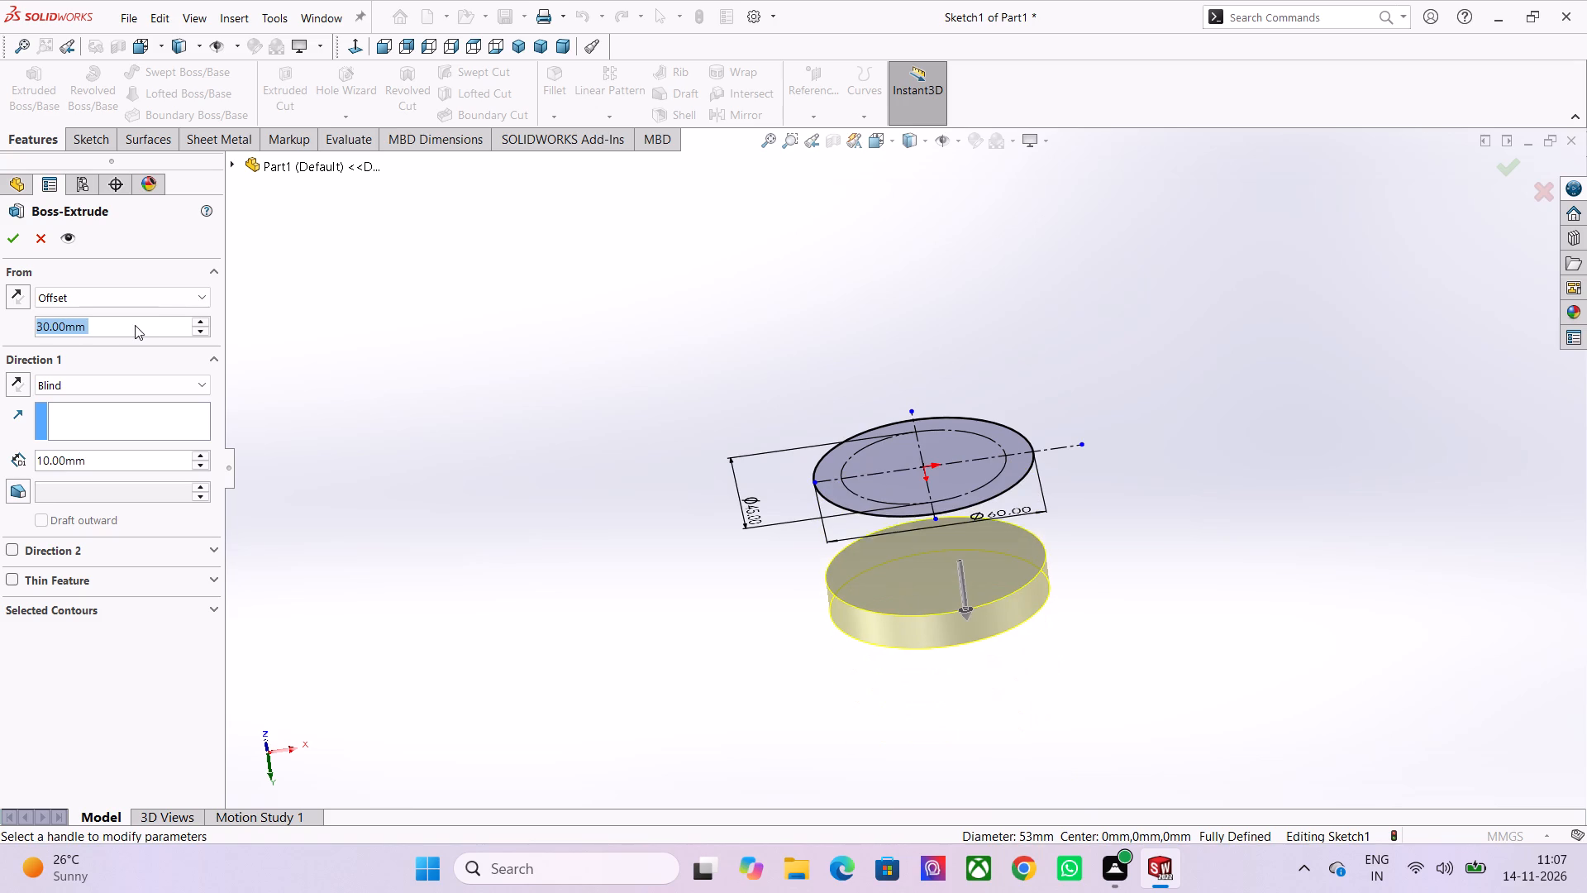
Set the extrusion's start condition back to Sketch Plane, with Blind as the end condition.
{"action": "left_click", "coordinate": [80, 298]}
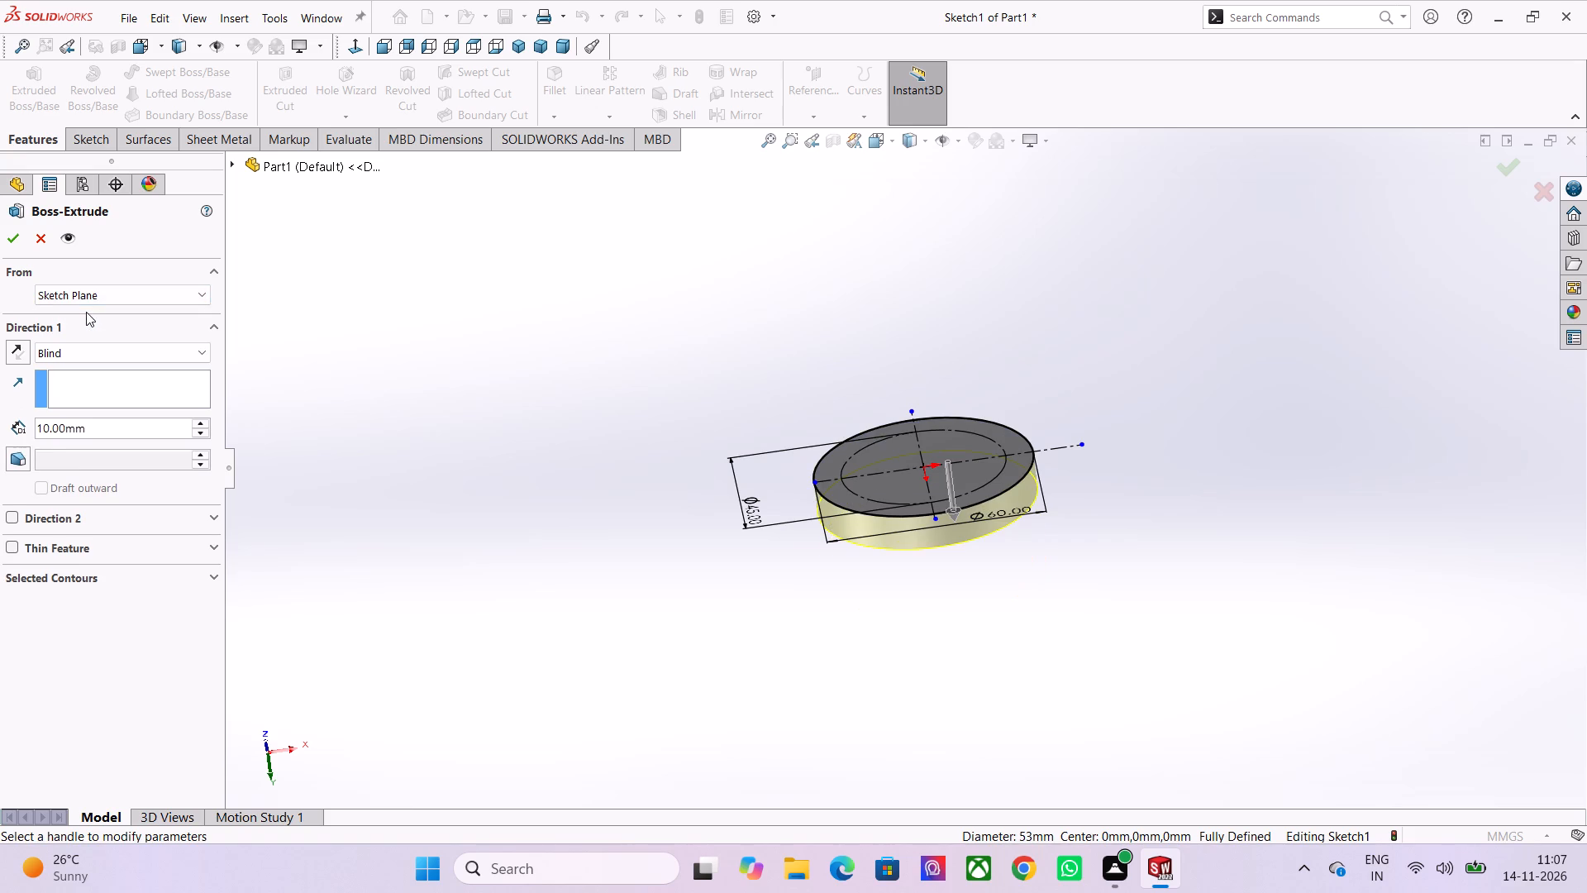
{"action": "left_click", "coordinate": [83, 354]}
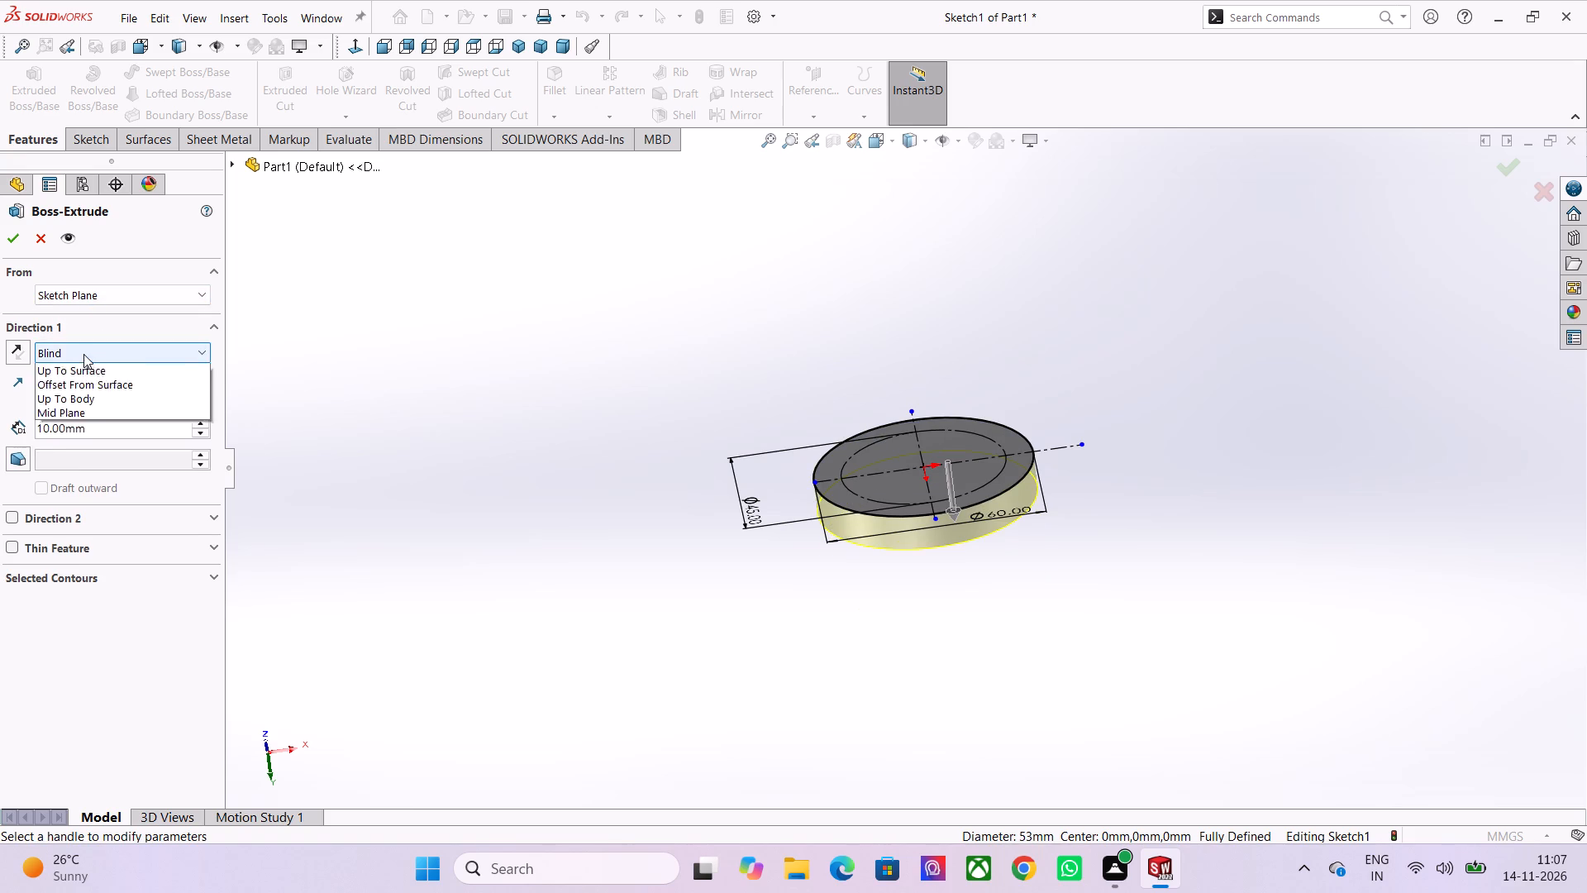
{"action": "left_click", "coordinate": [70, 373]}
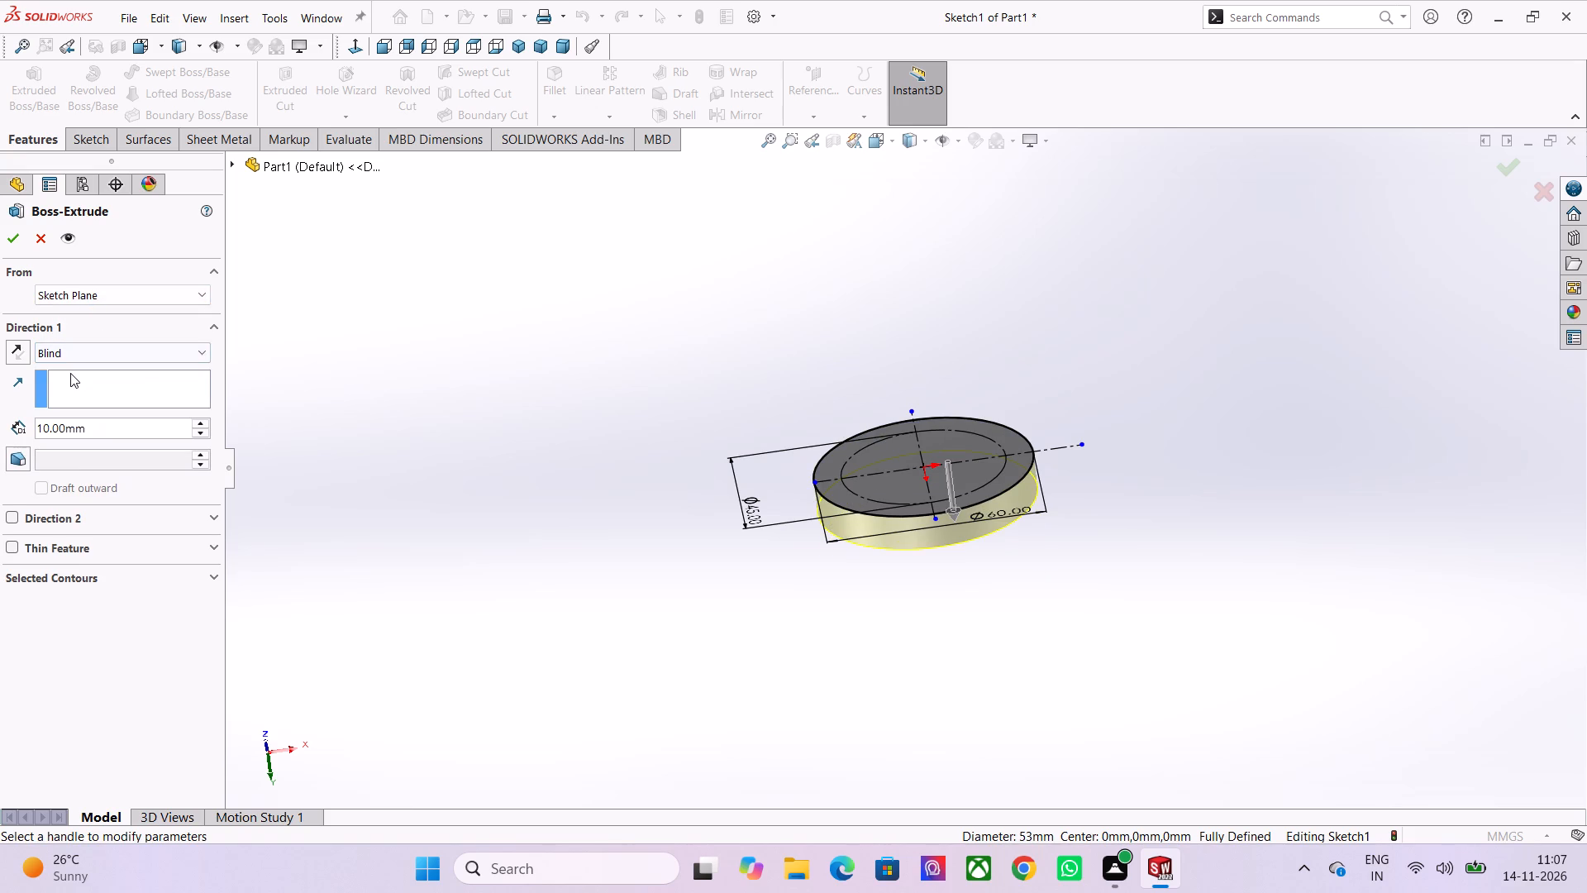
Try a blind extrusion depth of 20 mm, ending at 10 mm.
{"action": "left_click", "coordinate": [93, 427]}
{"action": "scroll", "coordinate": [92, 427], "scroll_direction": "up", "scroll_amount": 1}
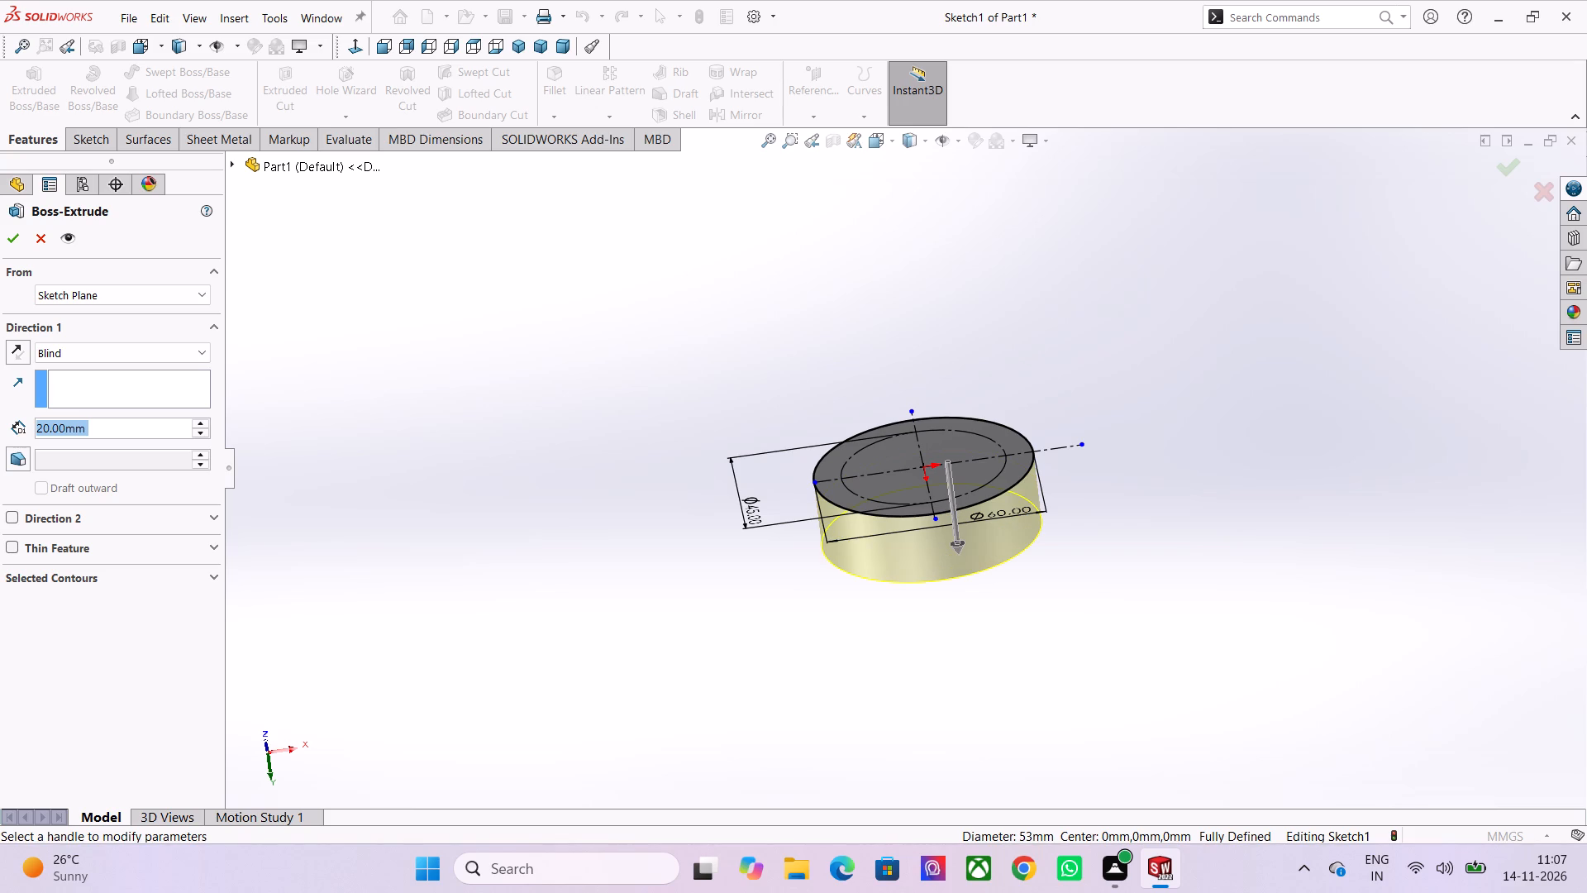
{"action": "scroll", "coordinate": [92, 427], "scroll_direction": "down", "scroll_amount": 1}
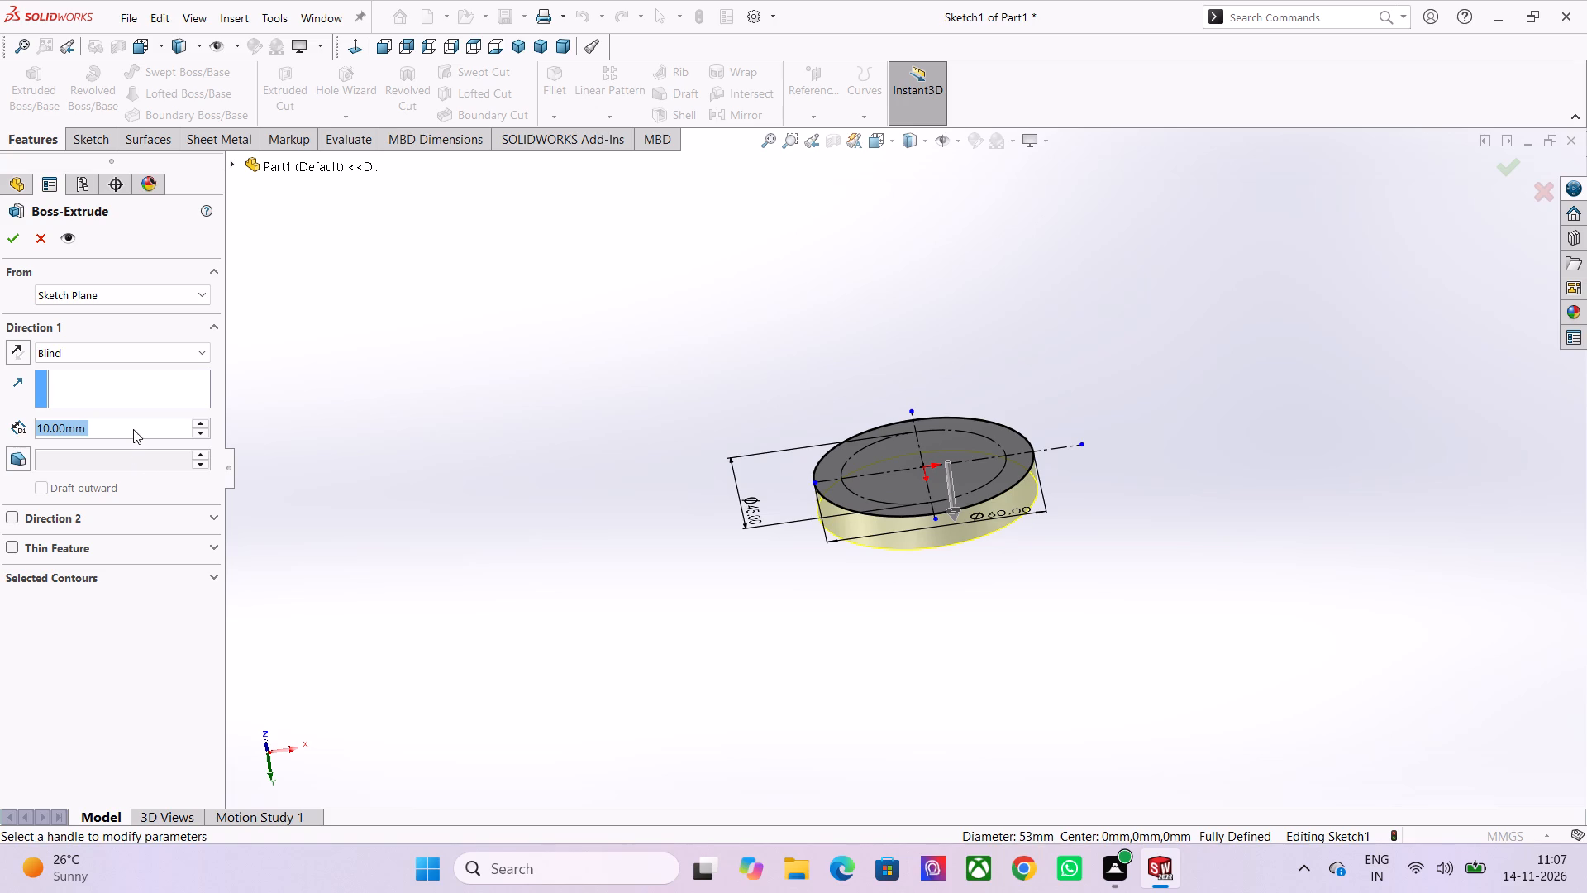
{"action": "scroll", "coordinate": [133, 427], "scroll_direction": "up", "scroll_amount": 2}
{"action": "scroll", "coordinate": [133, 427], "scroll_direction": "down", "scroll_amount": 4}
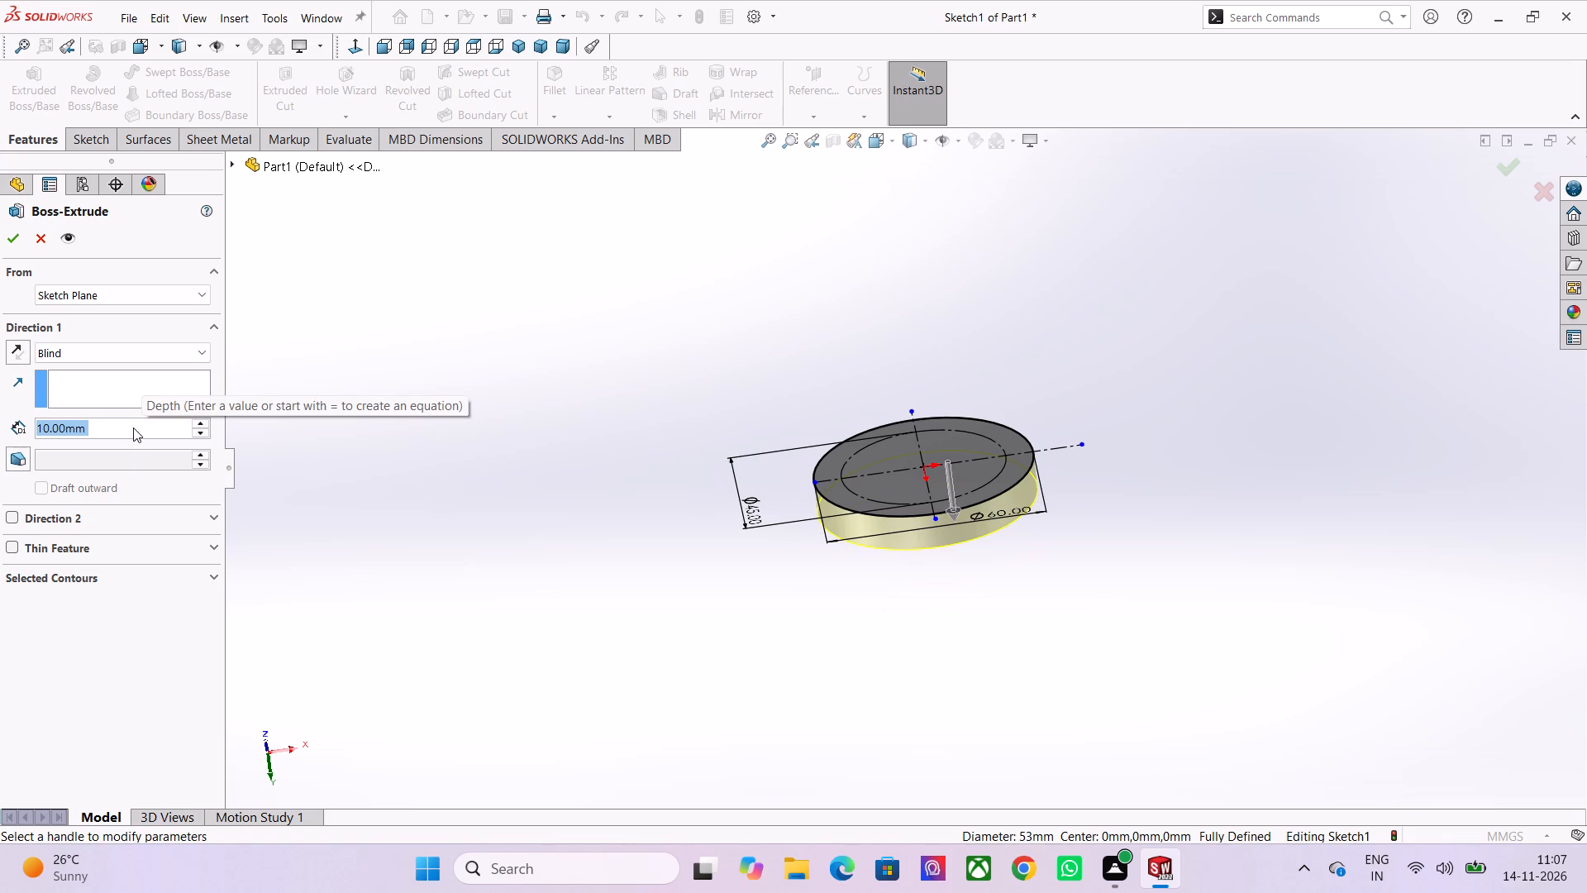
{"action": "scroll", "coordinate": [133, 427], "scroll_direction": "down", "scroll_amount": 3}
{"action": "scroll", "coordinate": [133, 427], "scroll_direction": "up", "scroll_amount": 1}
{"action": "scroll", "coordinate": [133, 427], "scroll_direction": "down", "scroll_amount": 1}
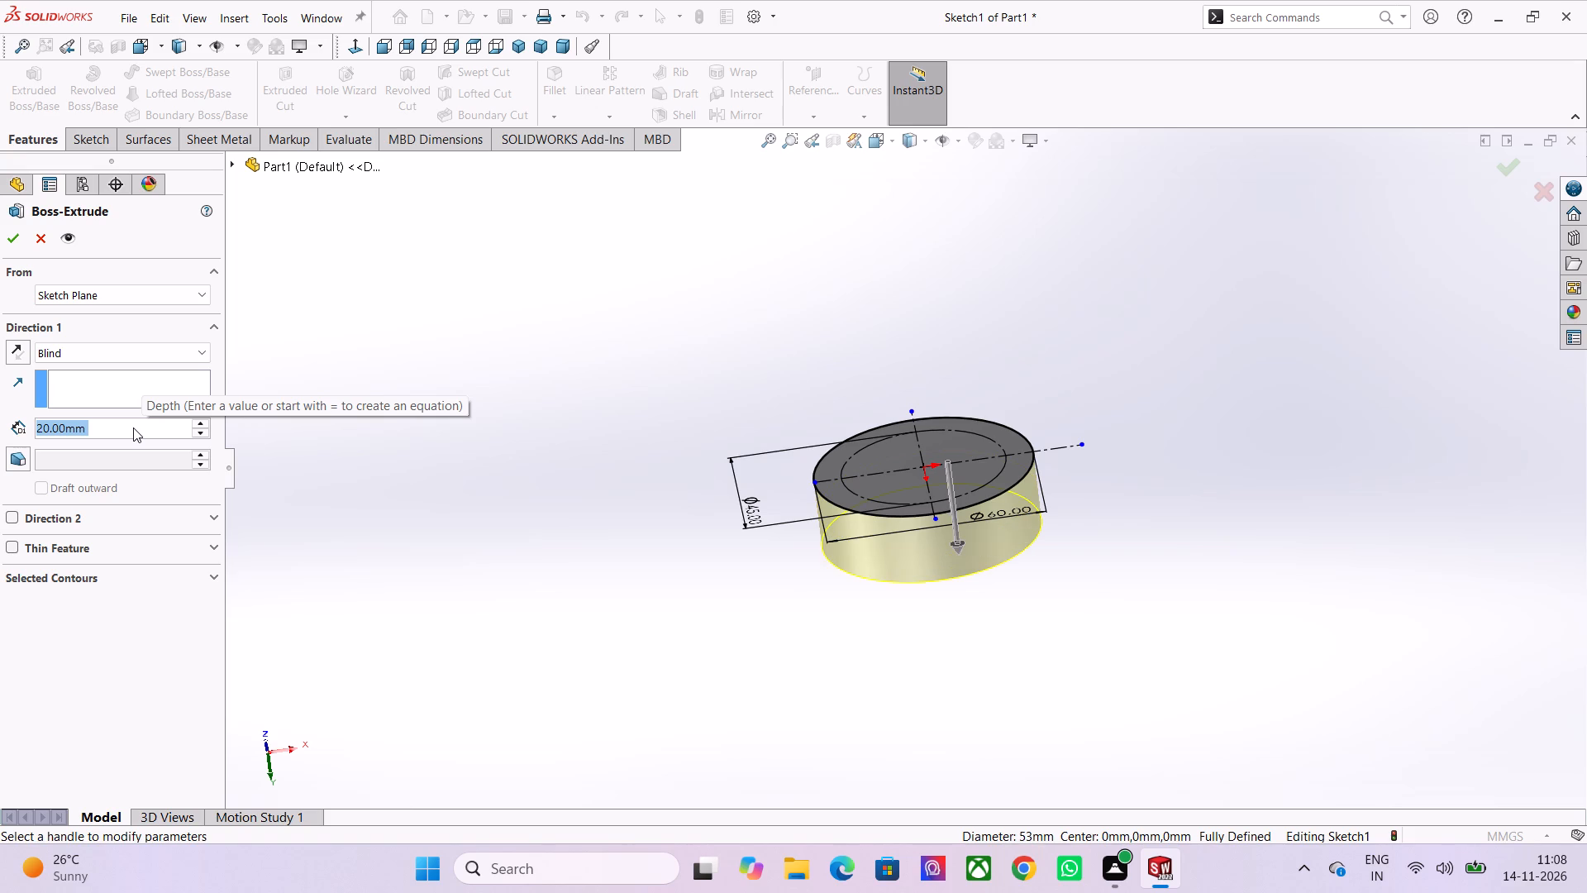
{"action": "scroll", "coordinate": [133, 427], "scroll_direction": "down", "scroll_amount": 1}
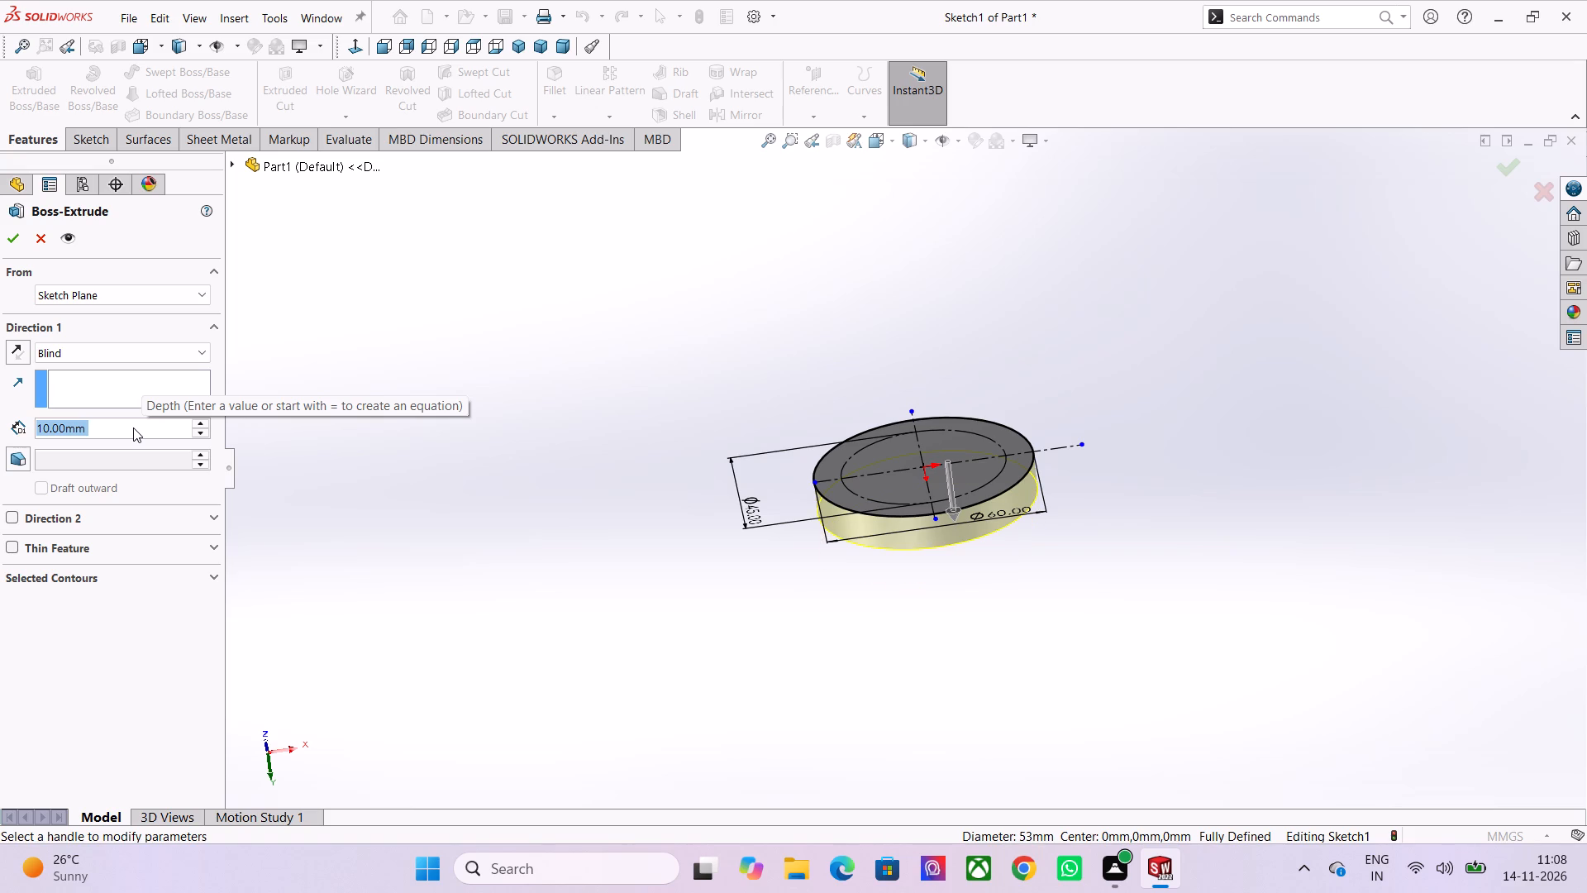
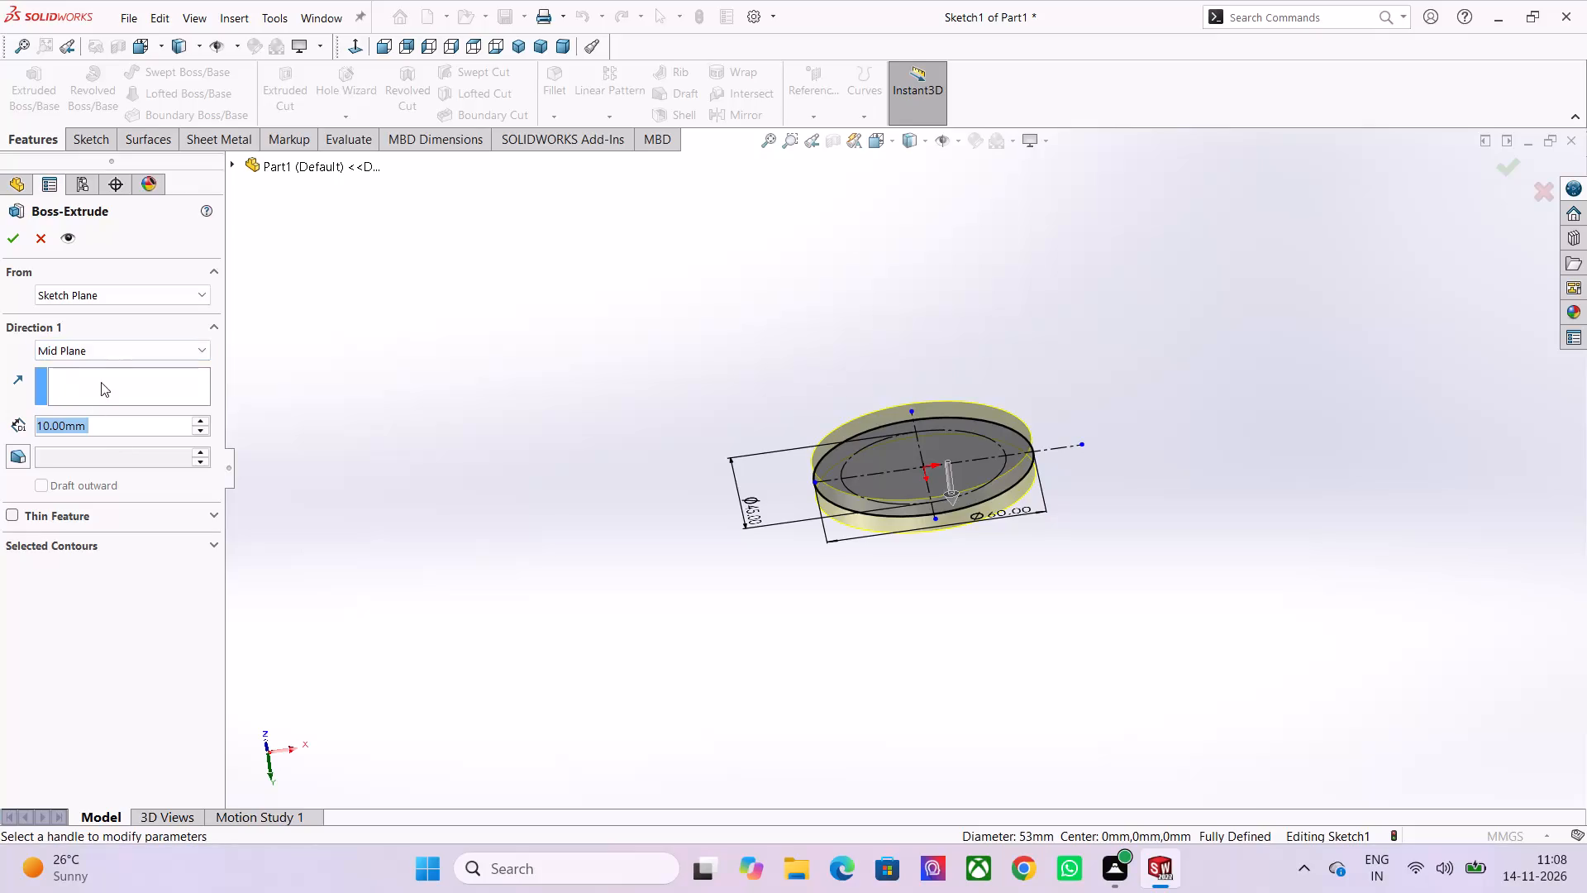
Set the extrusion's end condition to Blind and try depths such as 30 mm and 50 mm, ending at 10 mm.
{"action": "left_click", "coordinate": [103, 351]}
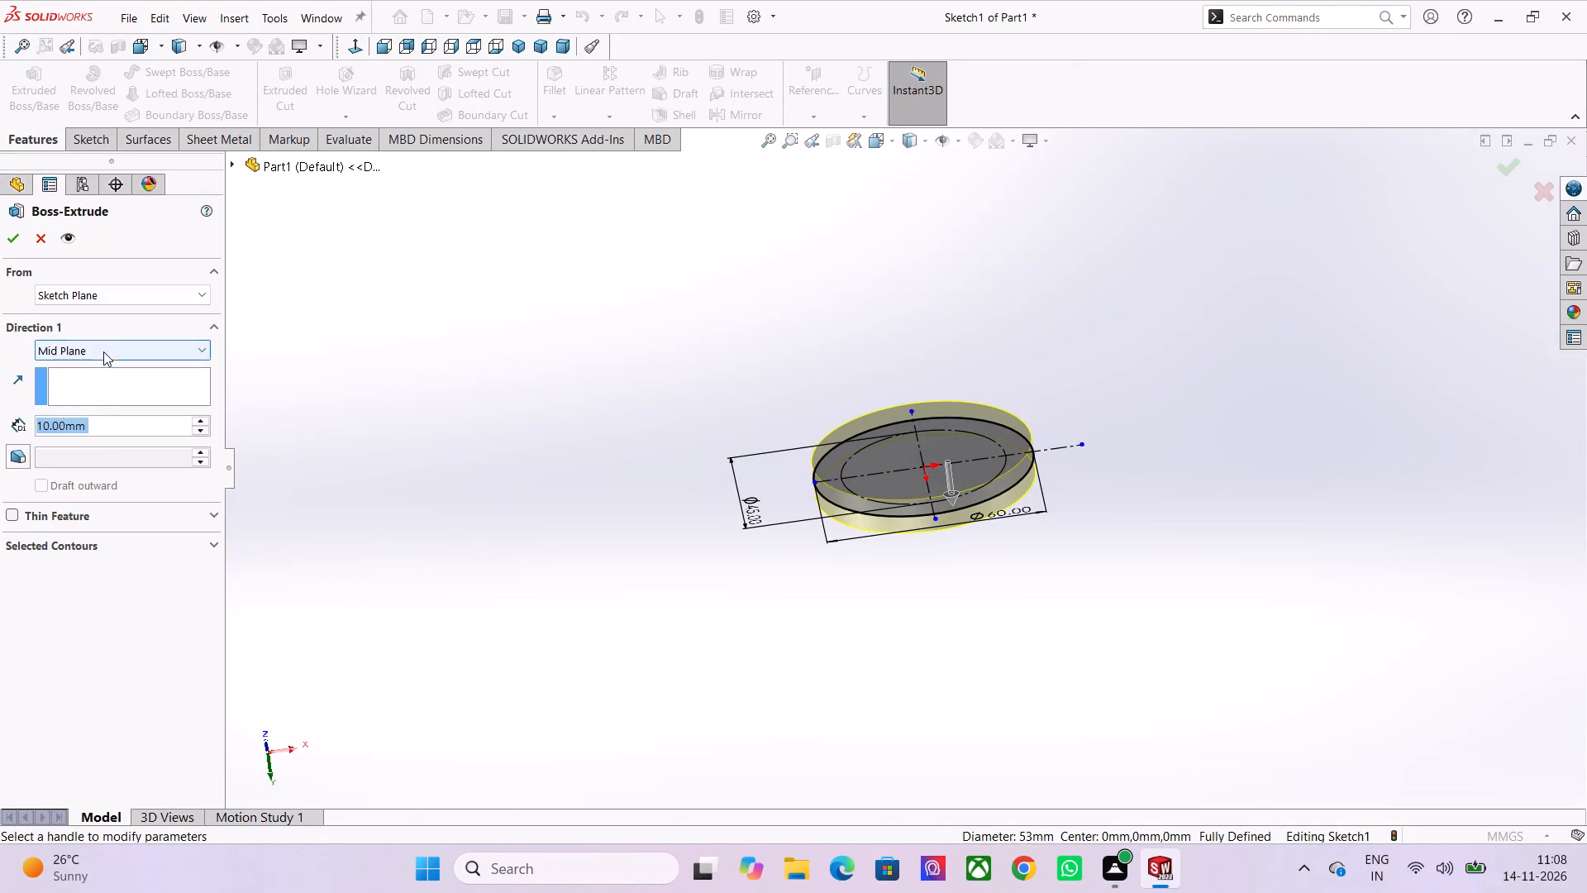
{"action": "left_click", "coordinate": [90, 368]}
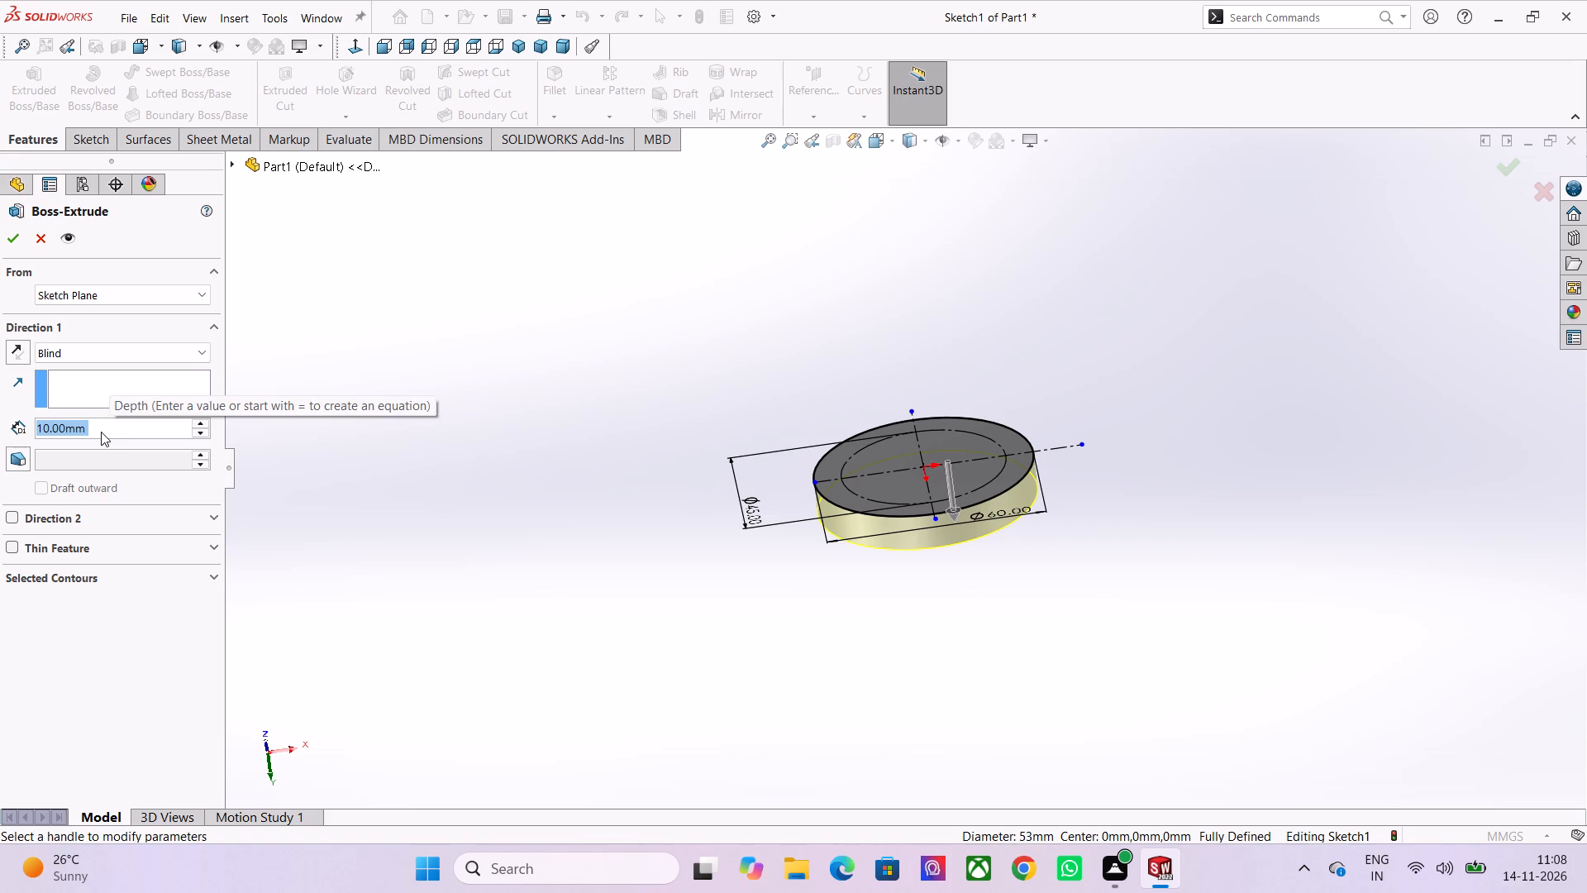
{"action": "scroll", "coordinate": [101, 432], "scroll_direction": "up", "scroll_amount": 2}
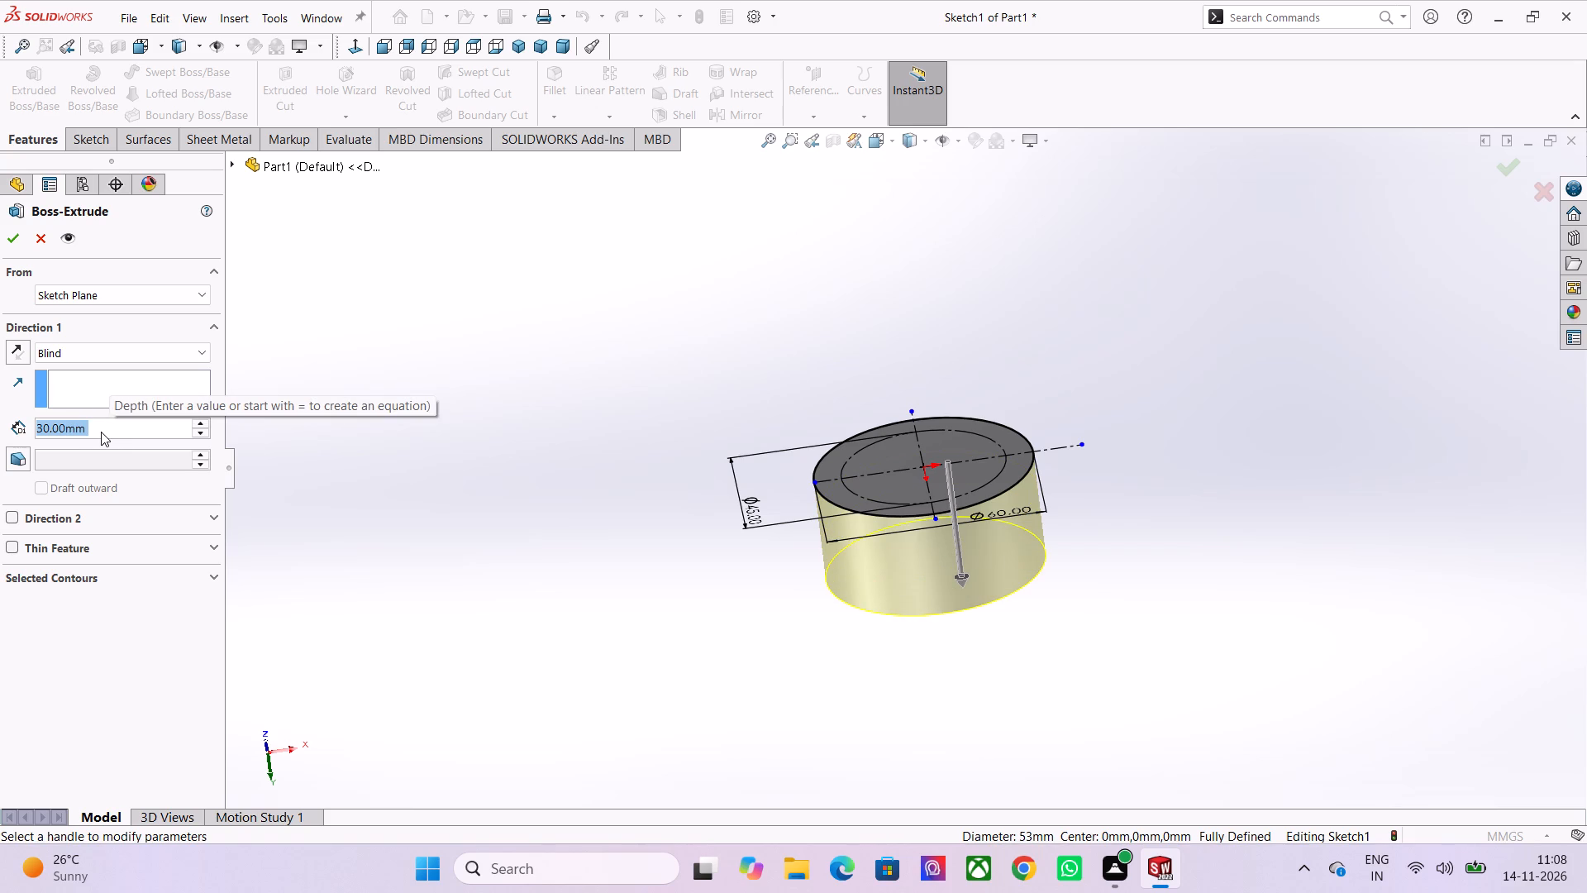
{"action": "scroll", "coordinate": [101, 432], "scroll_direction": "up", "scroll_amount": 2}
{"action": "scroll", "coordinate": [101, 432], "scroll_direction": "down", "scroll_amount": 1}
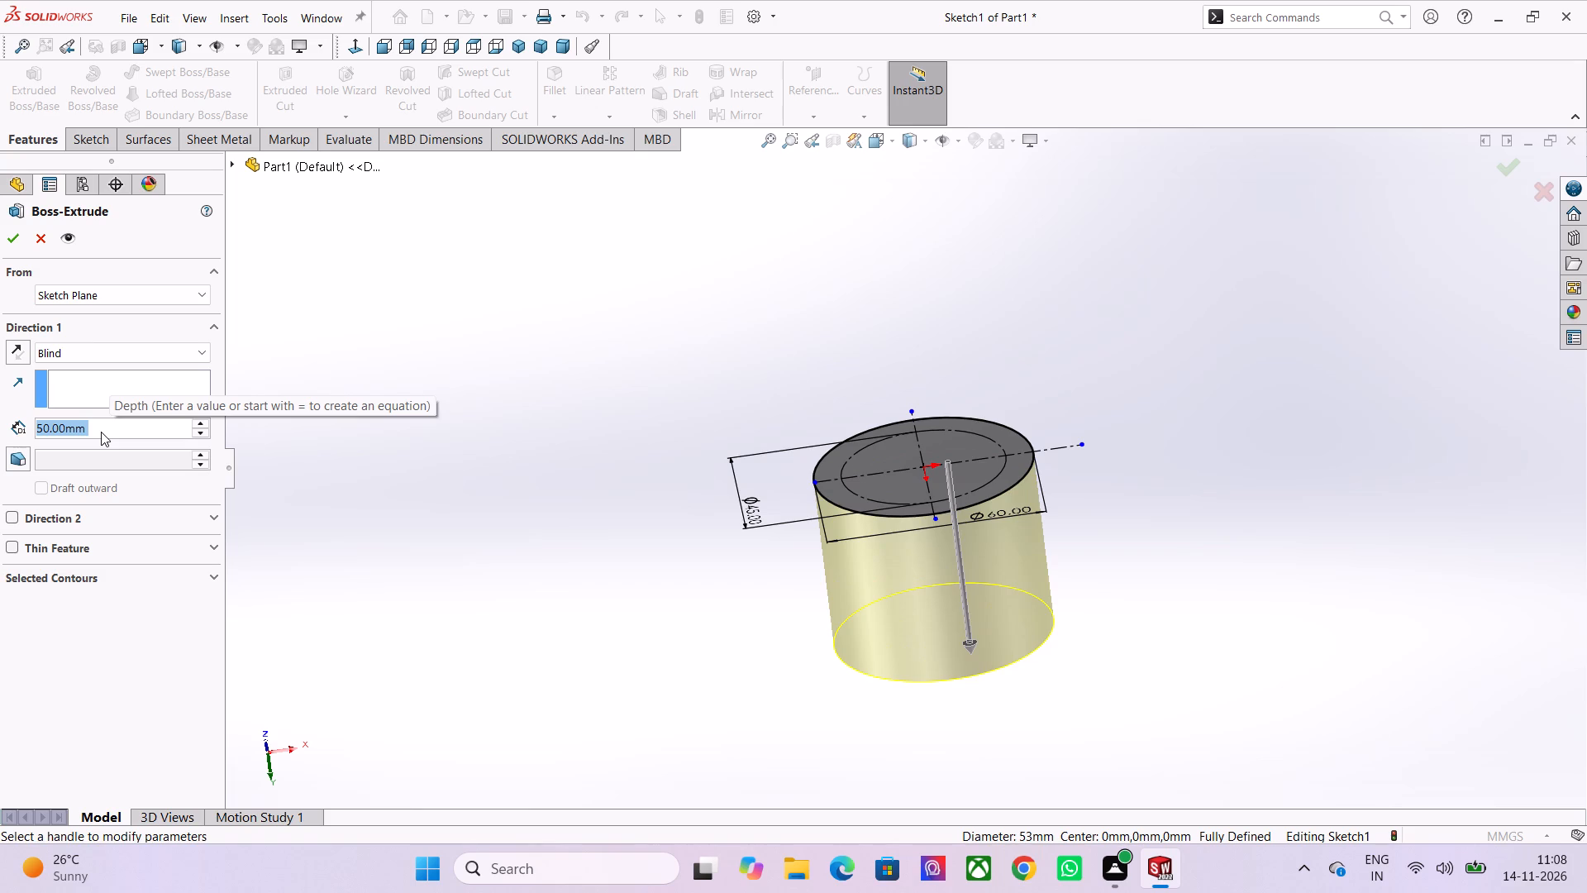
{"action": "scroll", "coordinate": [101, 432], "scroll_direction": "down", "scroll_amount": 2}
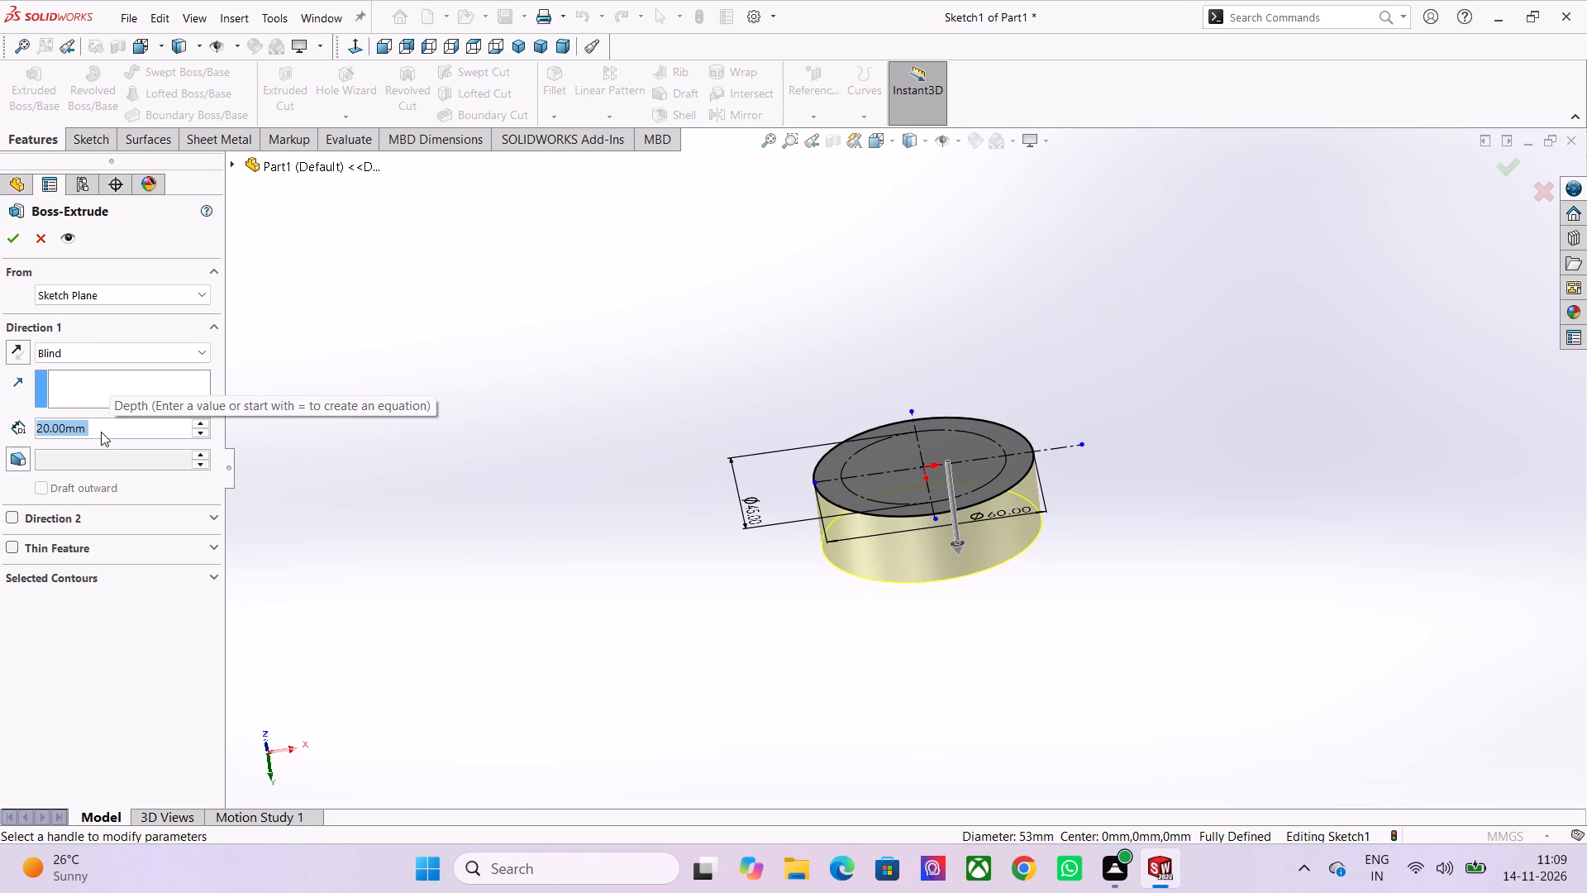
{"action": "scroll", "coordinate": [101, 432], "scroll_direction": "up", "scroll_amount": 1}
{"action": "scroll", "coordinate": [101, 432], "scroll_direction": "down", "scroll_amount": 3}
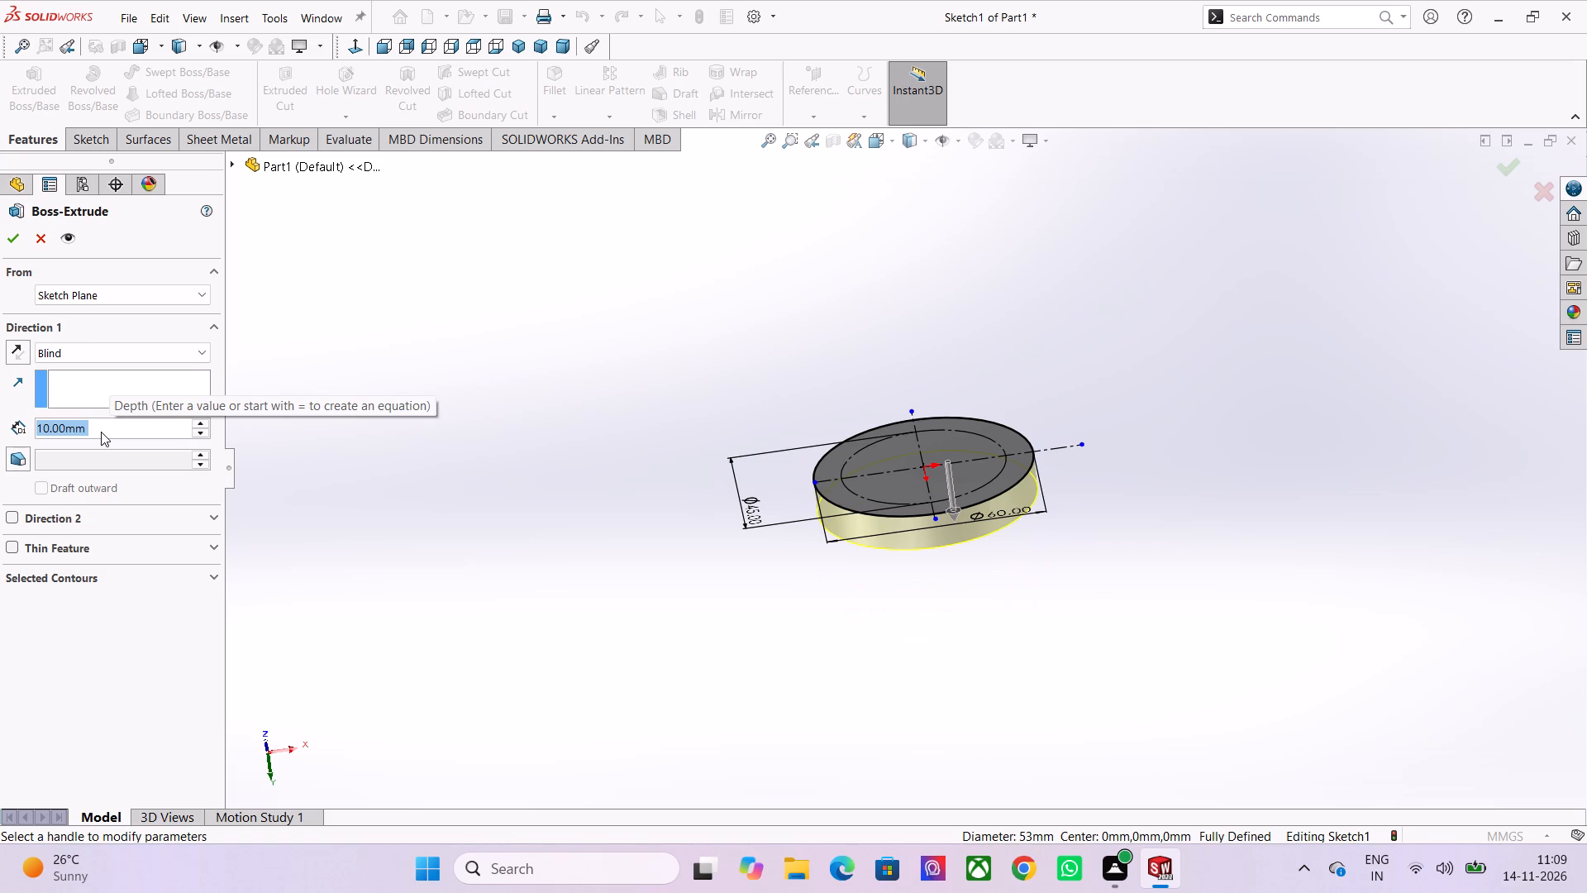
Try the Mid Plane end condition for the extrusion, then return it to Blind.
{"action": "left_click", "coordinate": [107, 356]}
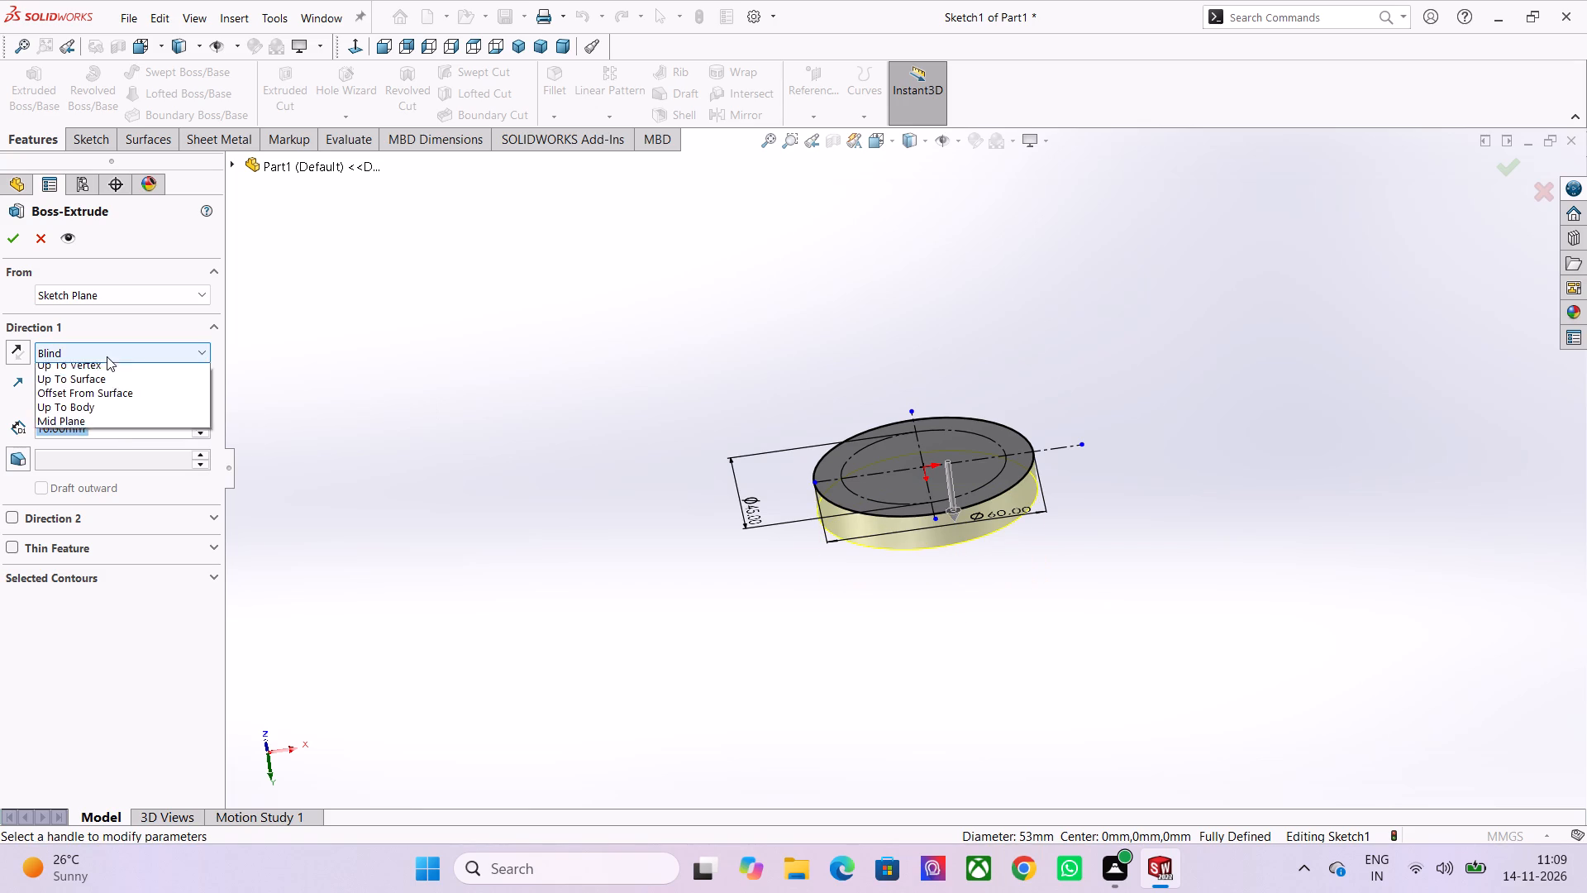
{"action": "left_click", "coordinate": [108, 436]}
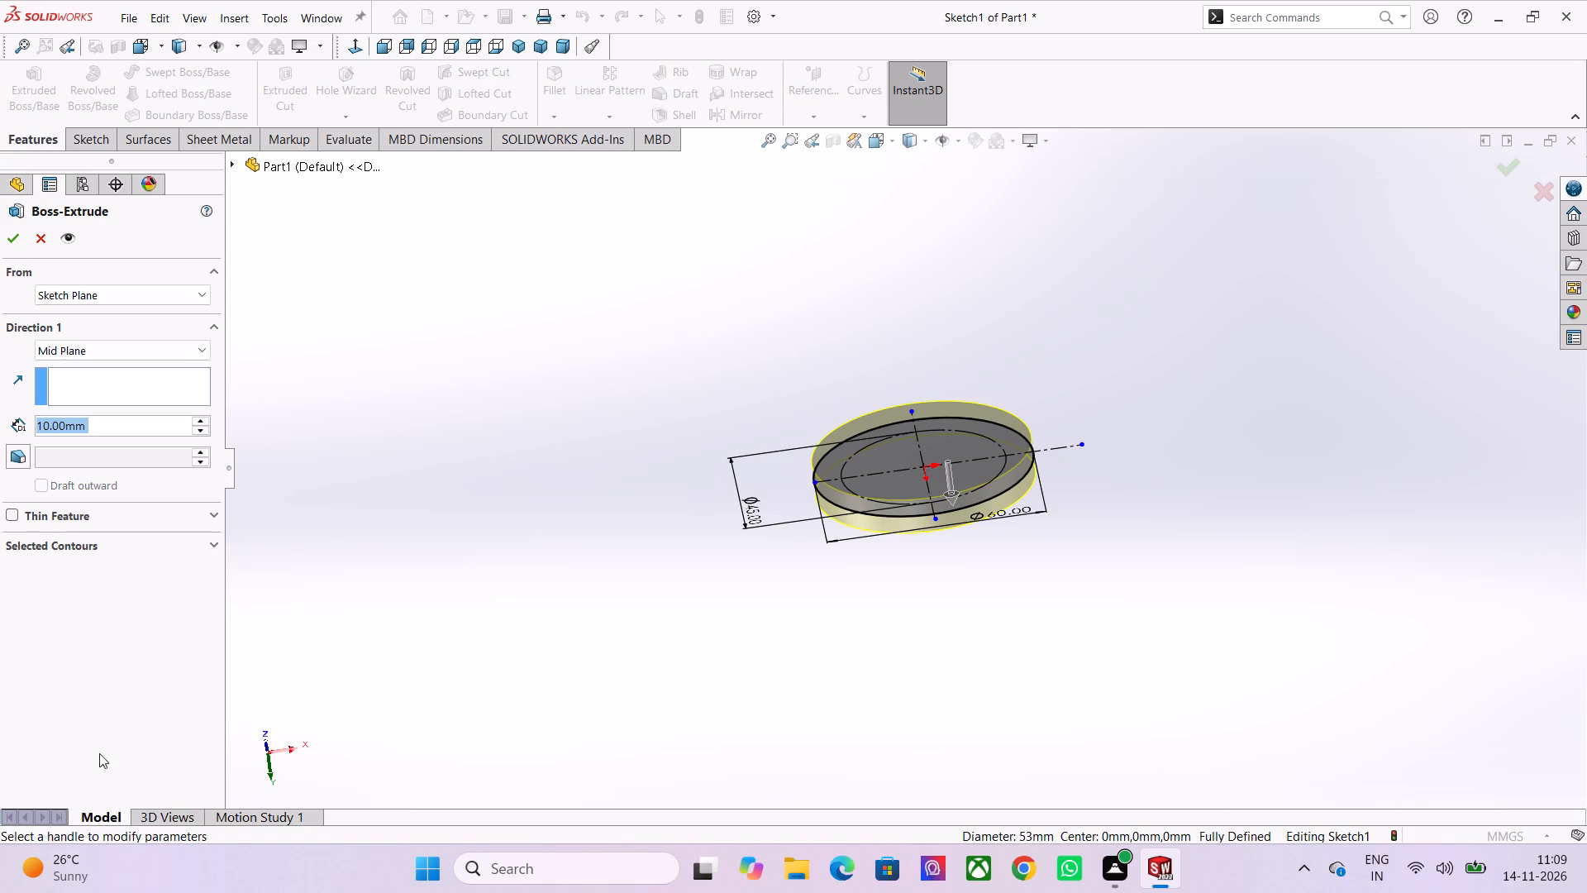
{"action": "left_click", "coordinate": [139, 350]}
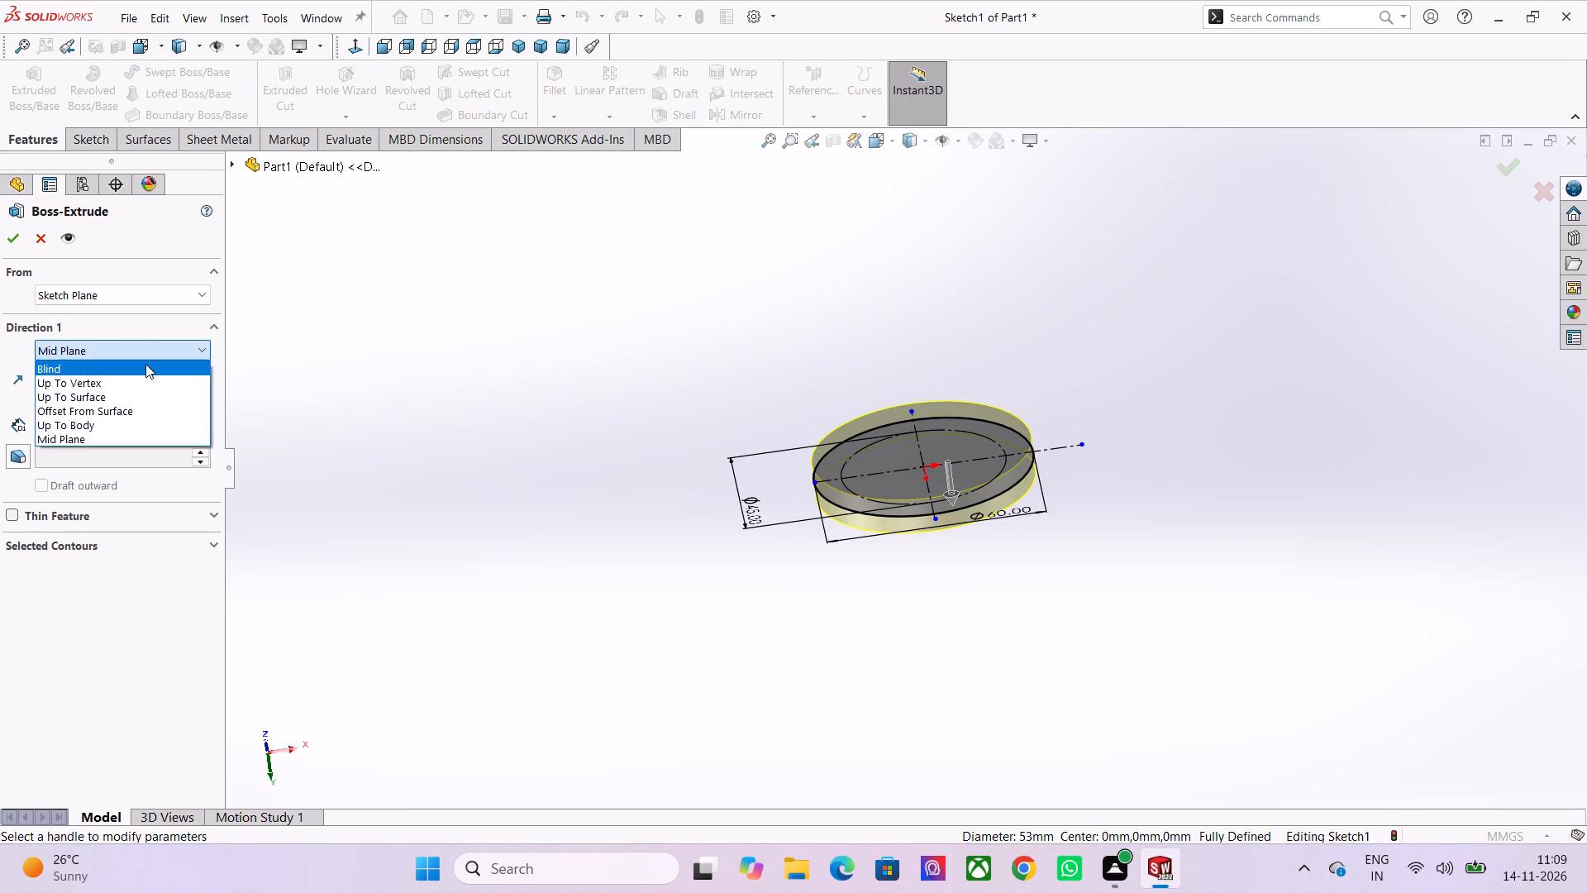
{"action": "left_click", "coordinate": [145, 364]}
Set the end condition to Mid Plane and try extrusion depths such as 40 mm and 110 mm, ending at 20 mm.
{"action": "left_click", "coordinate": [111, 348]}
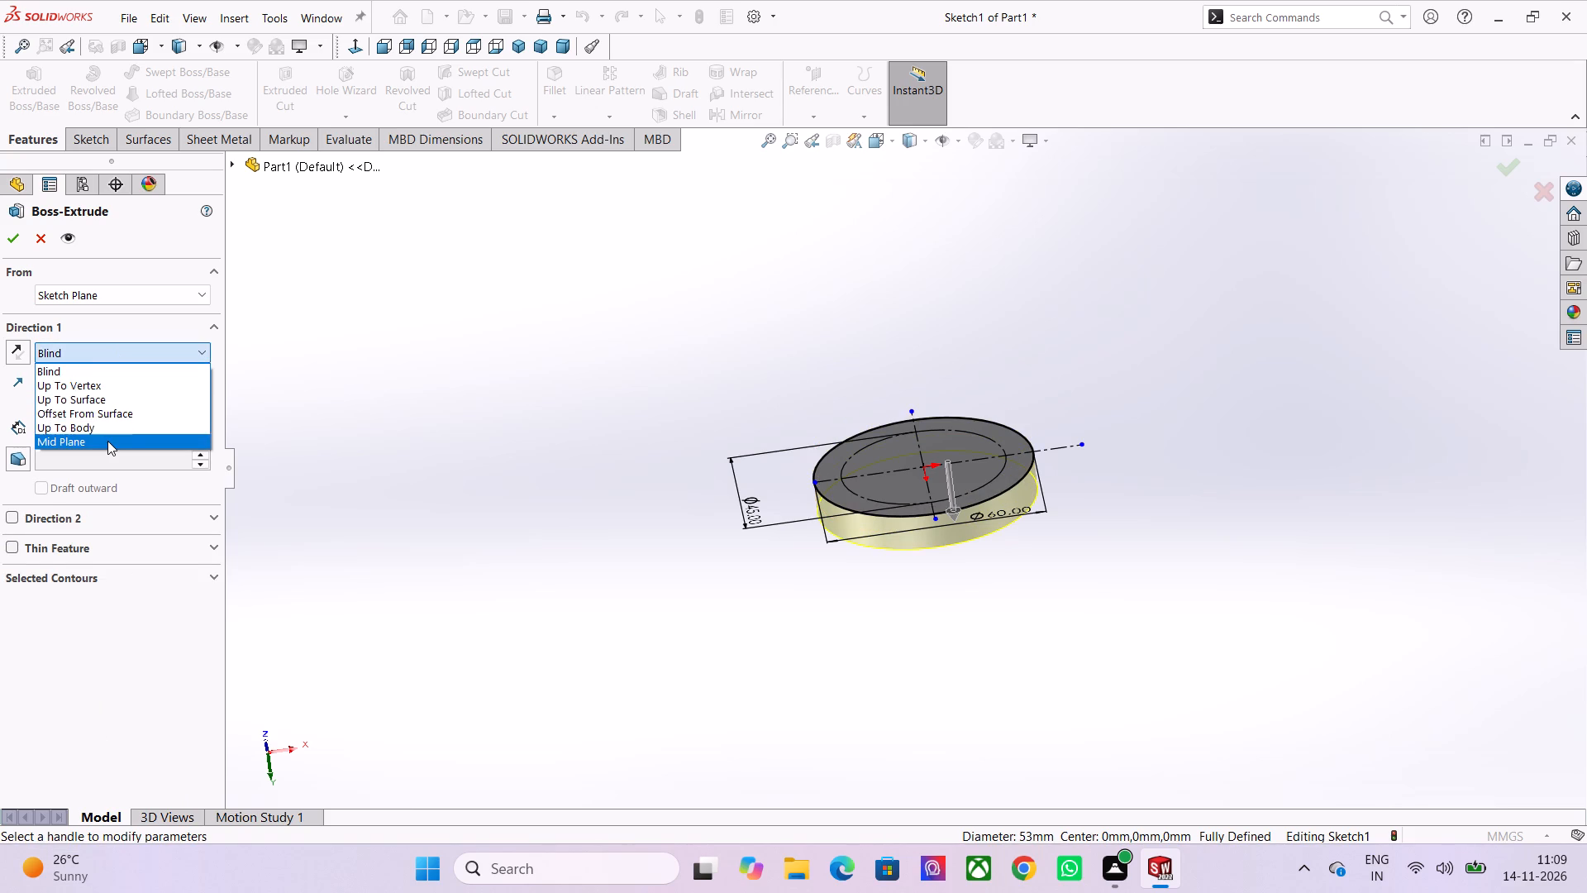
{"action": "left_click", "coordinate": [107, 441]}
{"action": "scroll", "coordinate": [118, 425], "scroll_direction": "up", "scroll_amount": 1}
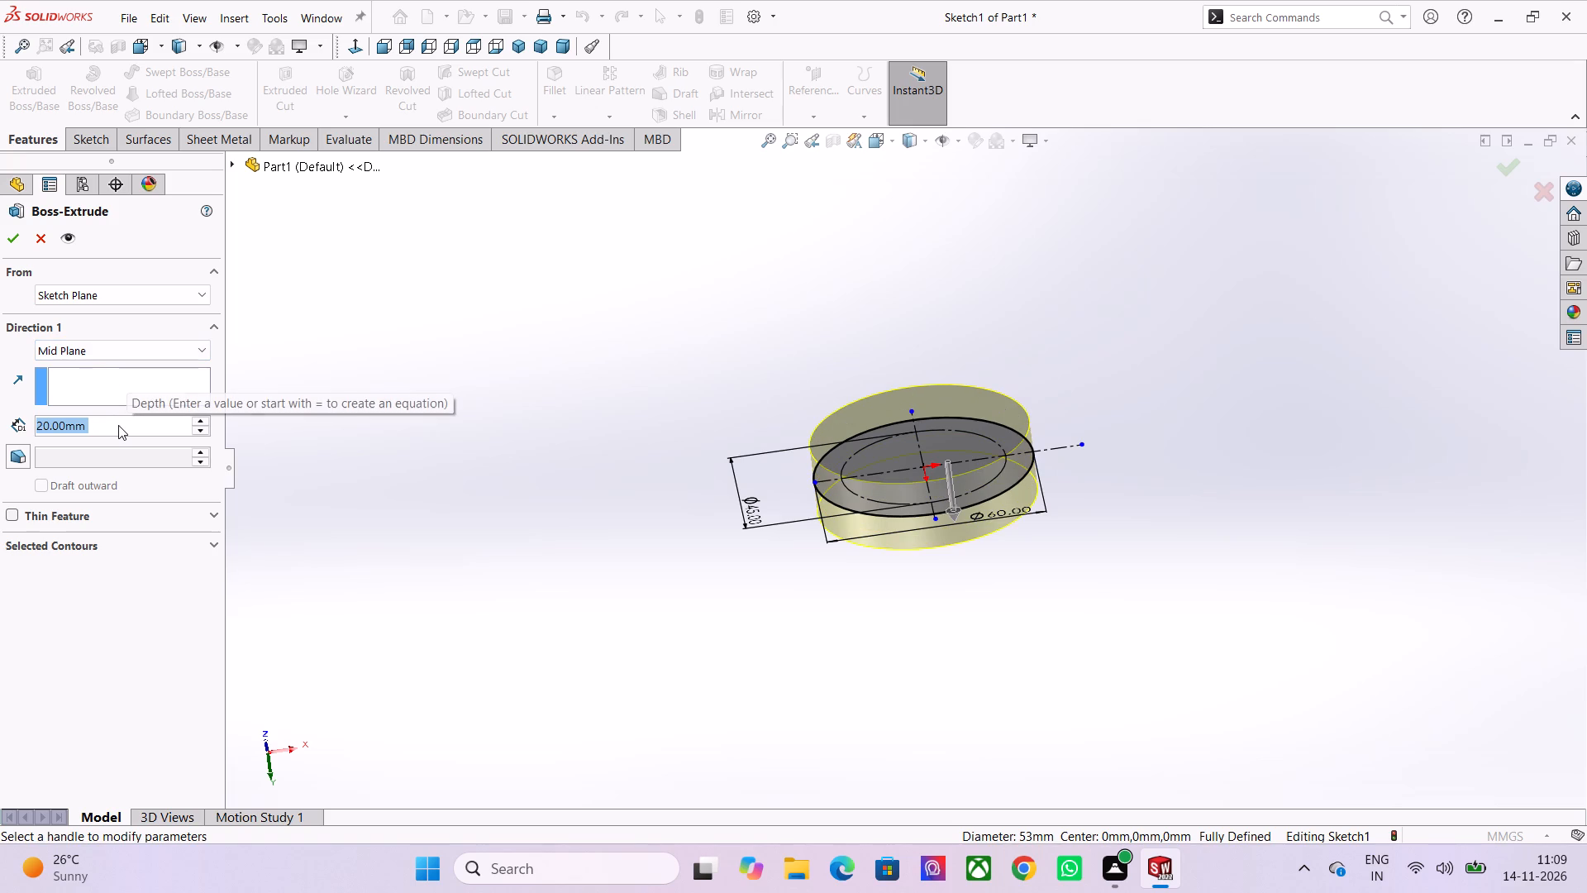
{"action": "scroll", "coordinate": [118, 425], "scroll_direction": "up", "scroll_amount": 2}
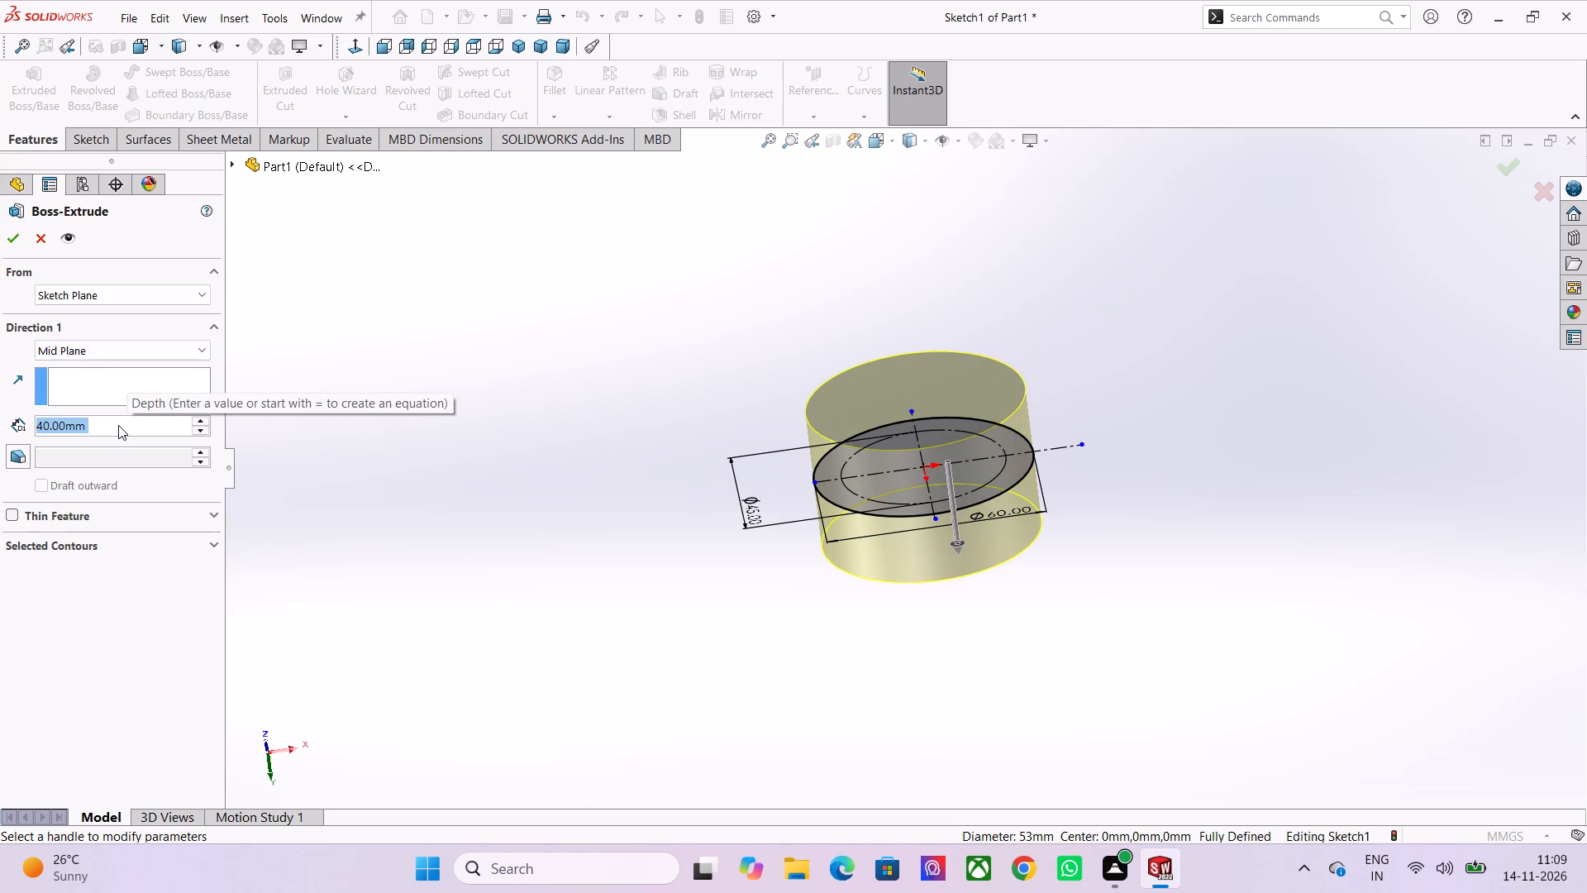
{"action": "scroll", "coordinate": [118, 425], "scroll_direction": "up", "scroll_amount": 8}
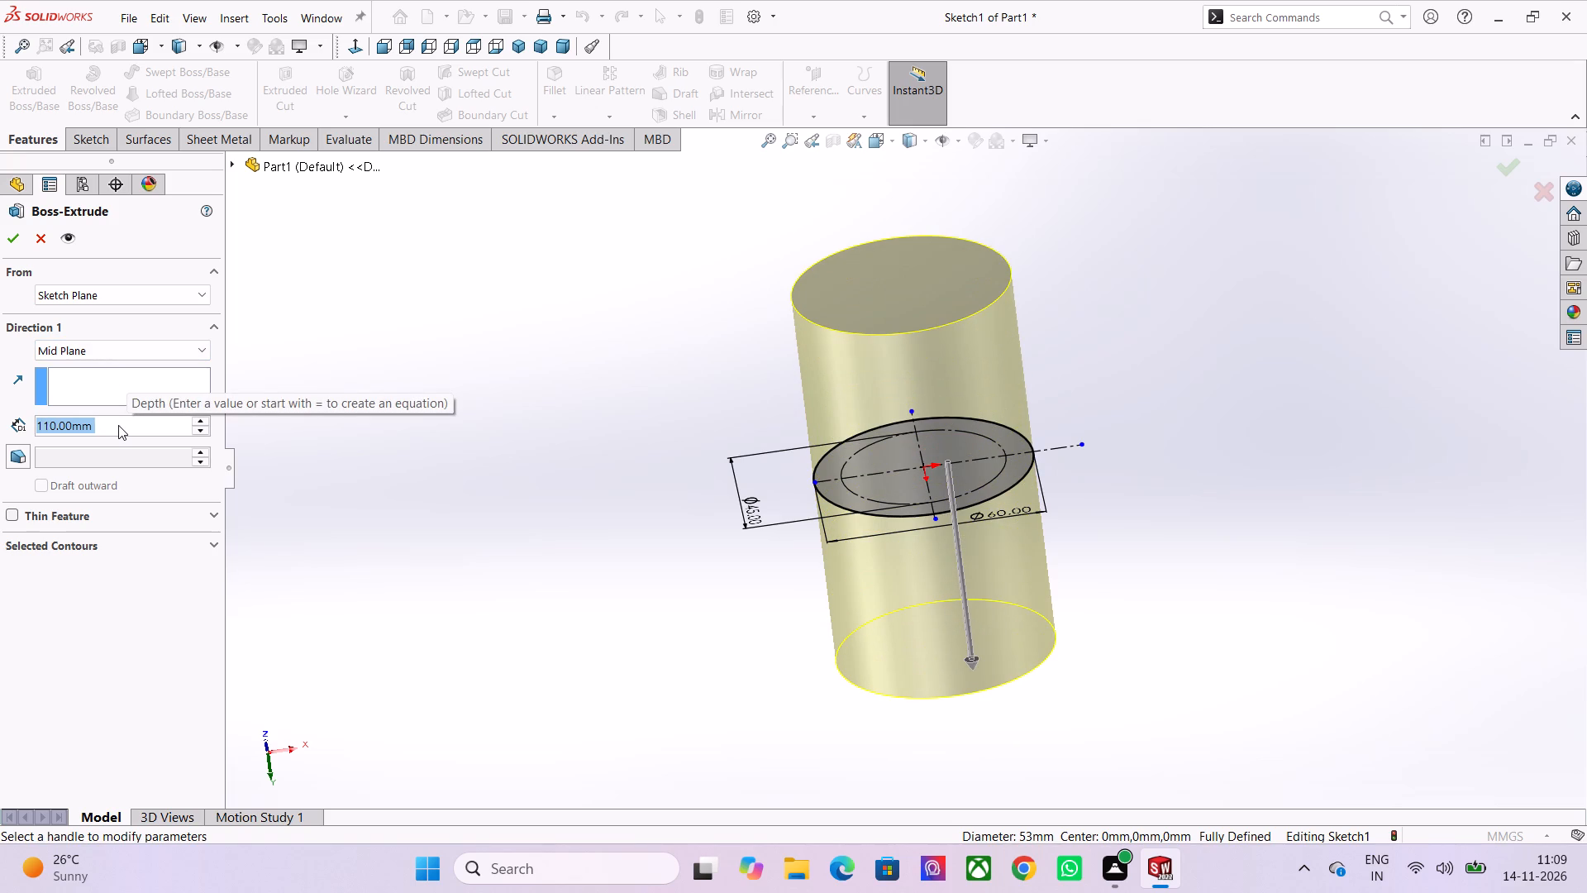
{"action": "scroll", "coordinate": [118, 425], "scroll_direction": "down", "scroll_amount": 1}
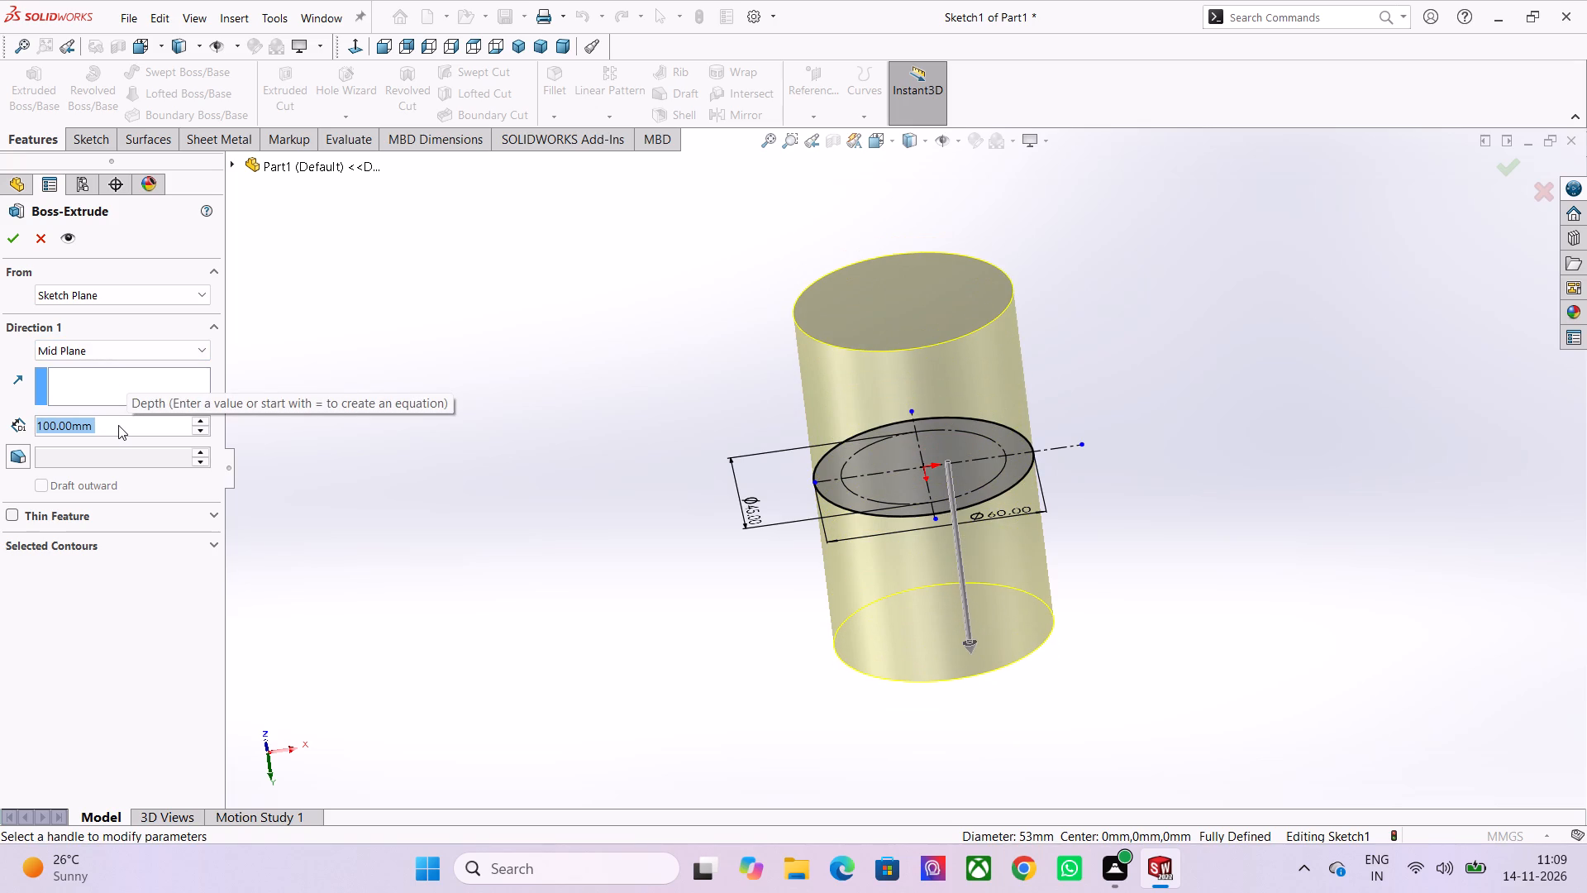
{"action": "scroll", "coordinate": [118, 425], "scroll_direction": "down", "scroll_amount": 3}
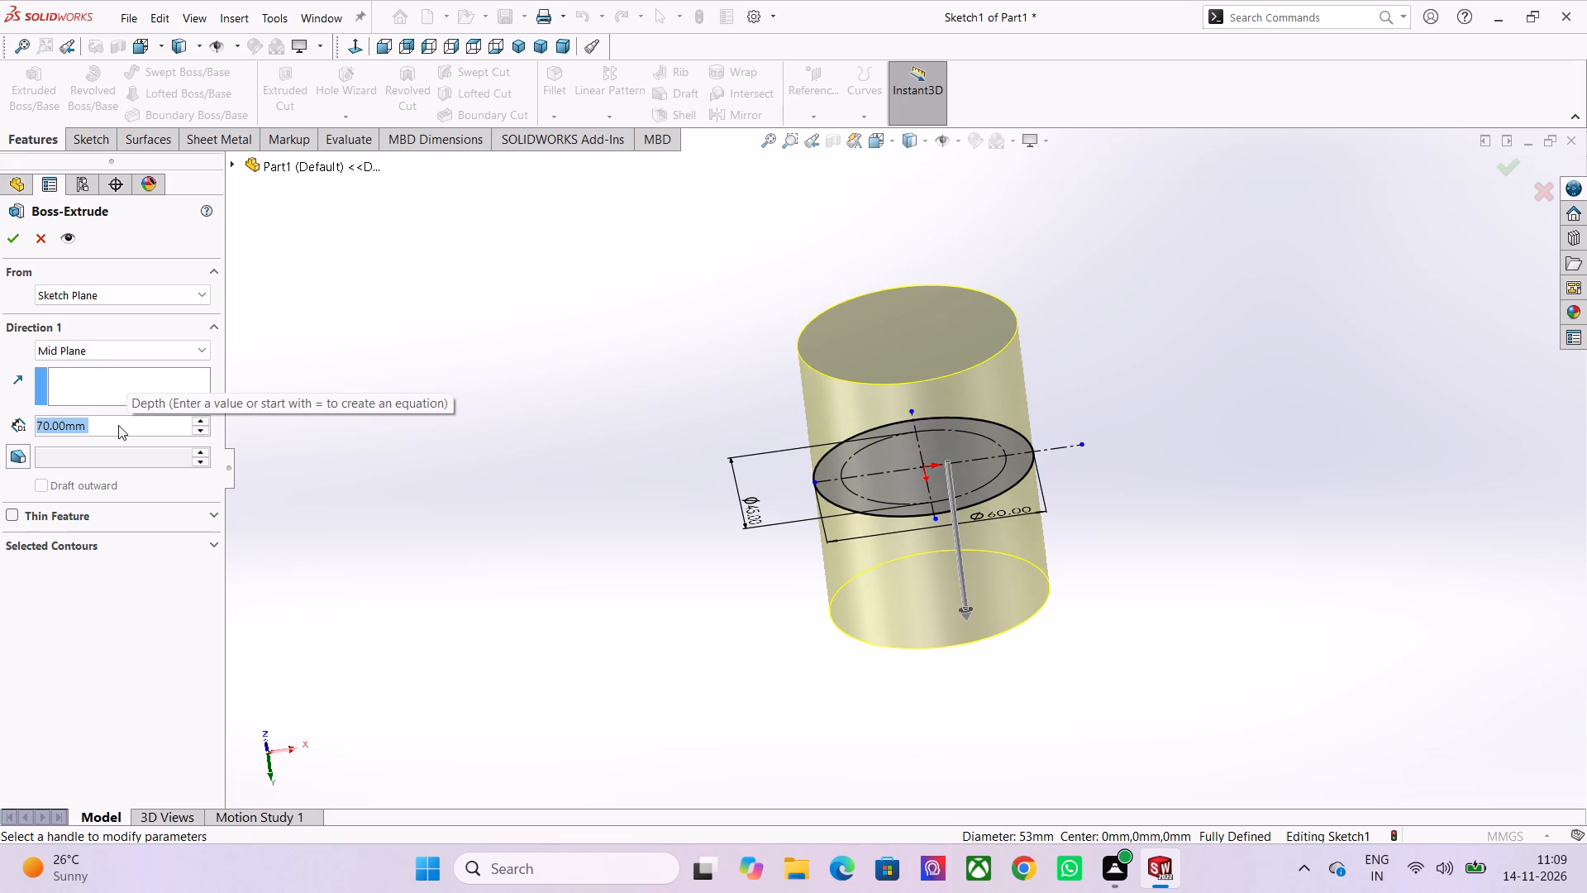
{"action": "scroll", "coordinate": [118, 425], "scroll_direction": "down", "scroll_amount": 1}
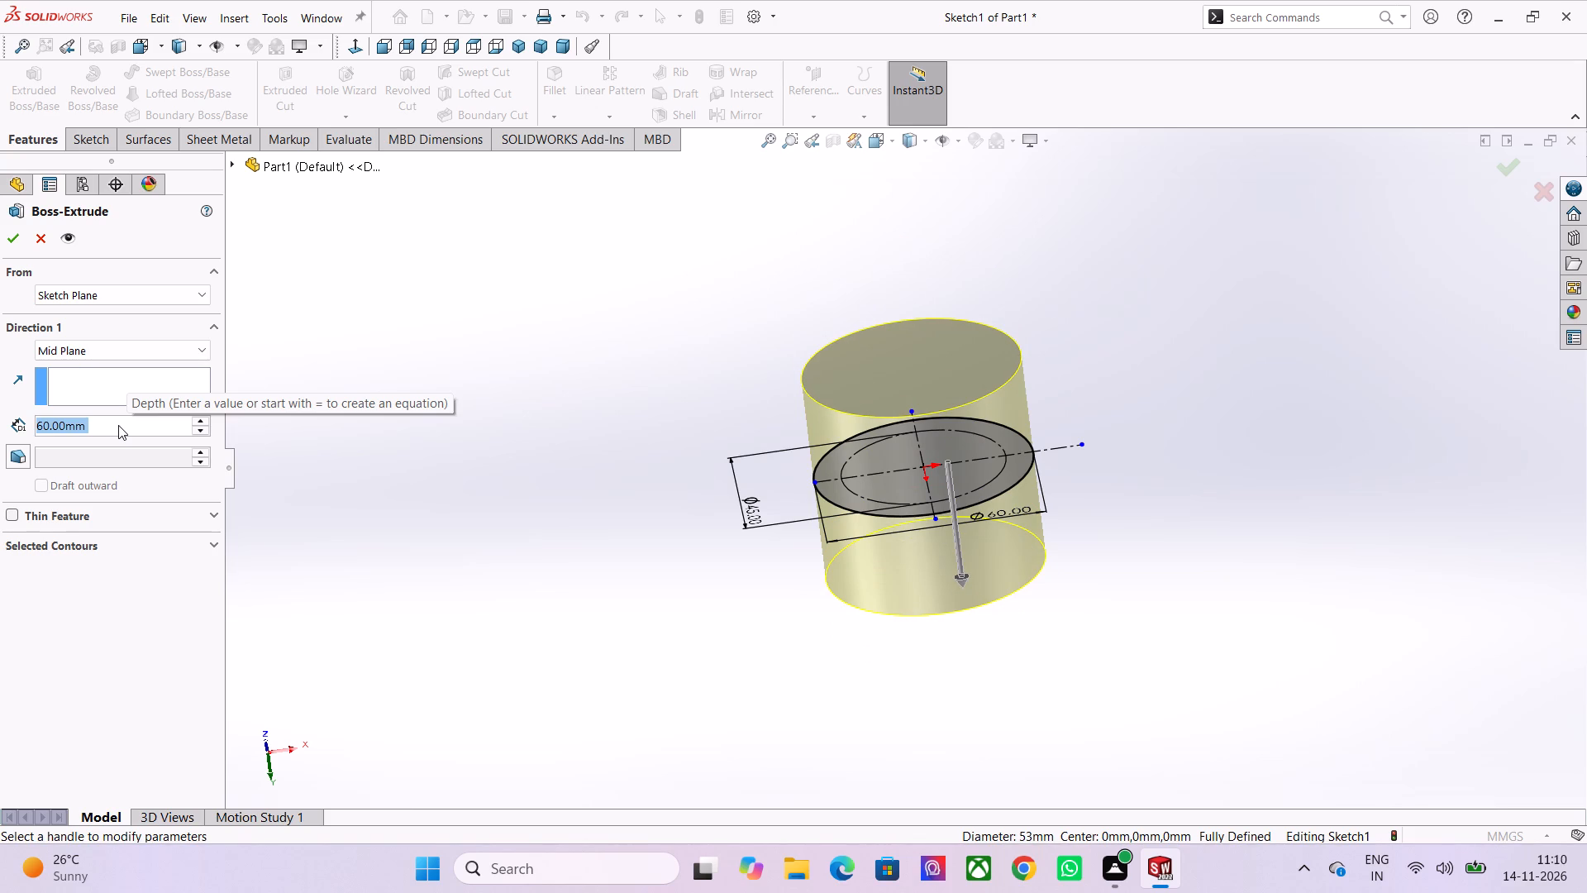
{"action": "scroll", "coordinate": [118, 425], "scroll_direction": "down", "scroll_amount": 4}
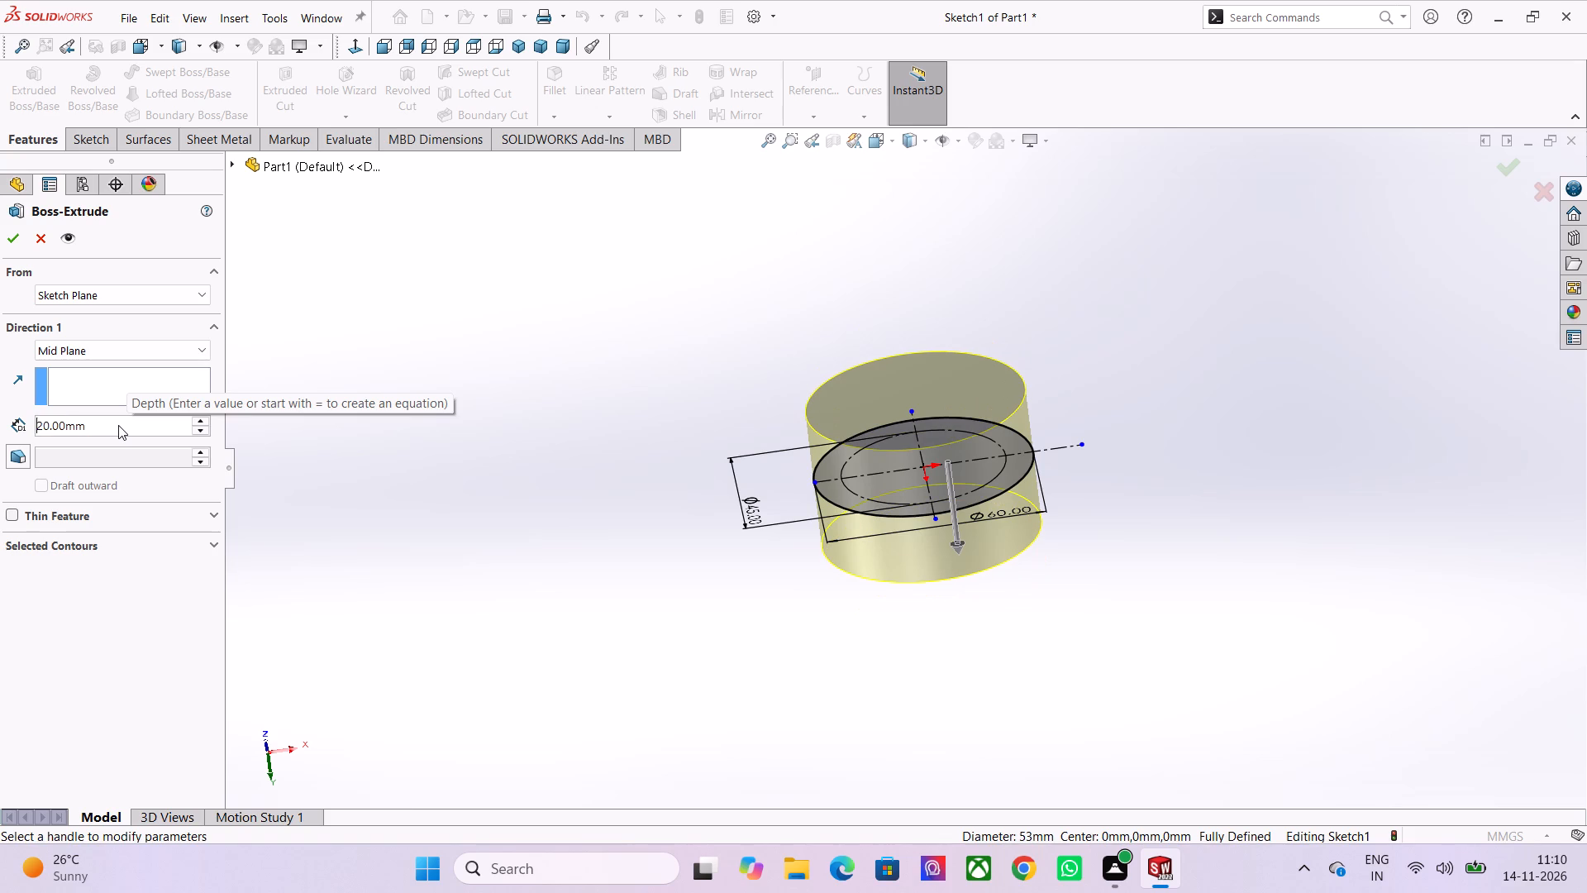
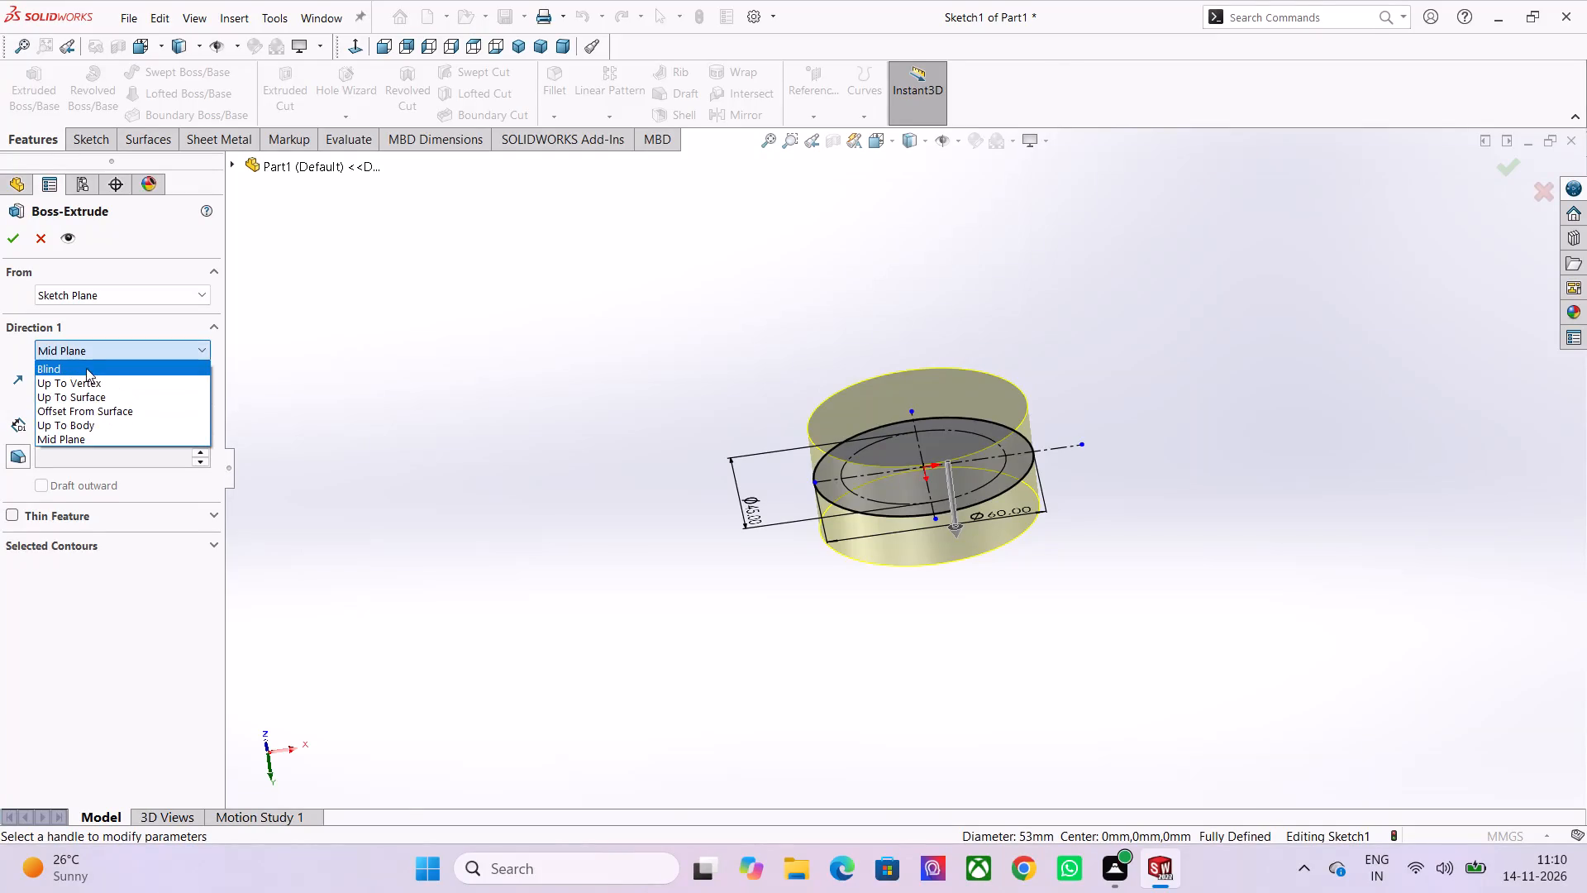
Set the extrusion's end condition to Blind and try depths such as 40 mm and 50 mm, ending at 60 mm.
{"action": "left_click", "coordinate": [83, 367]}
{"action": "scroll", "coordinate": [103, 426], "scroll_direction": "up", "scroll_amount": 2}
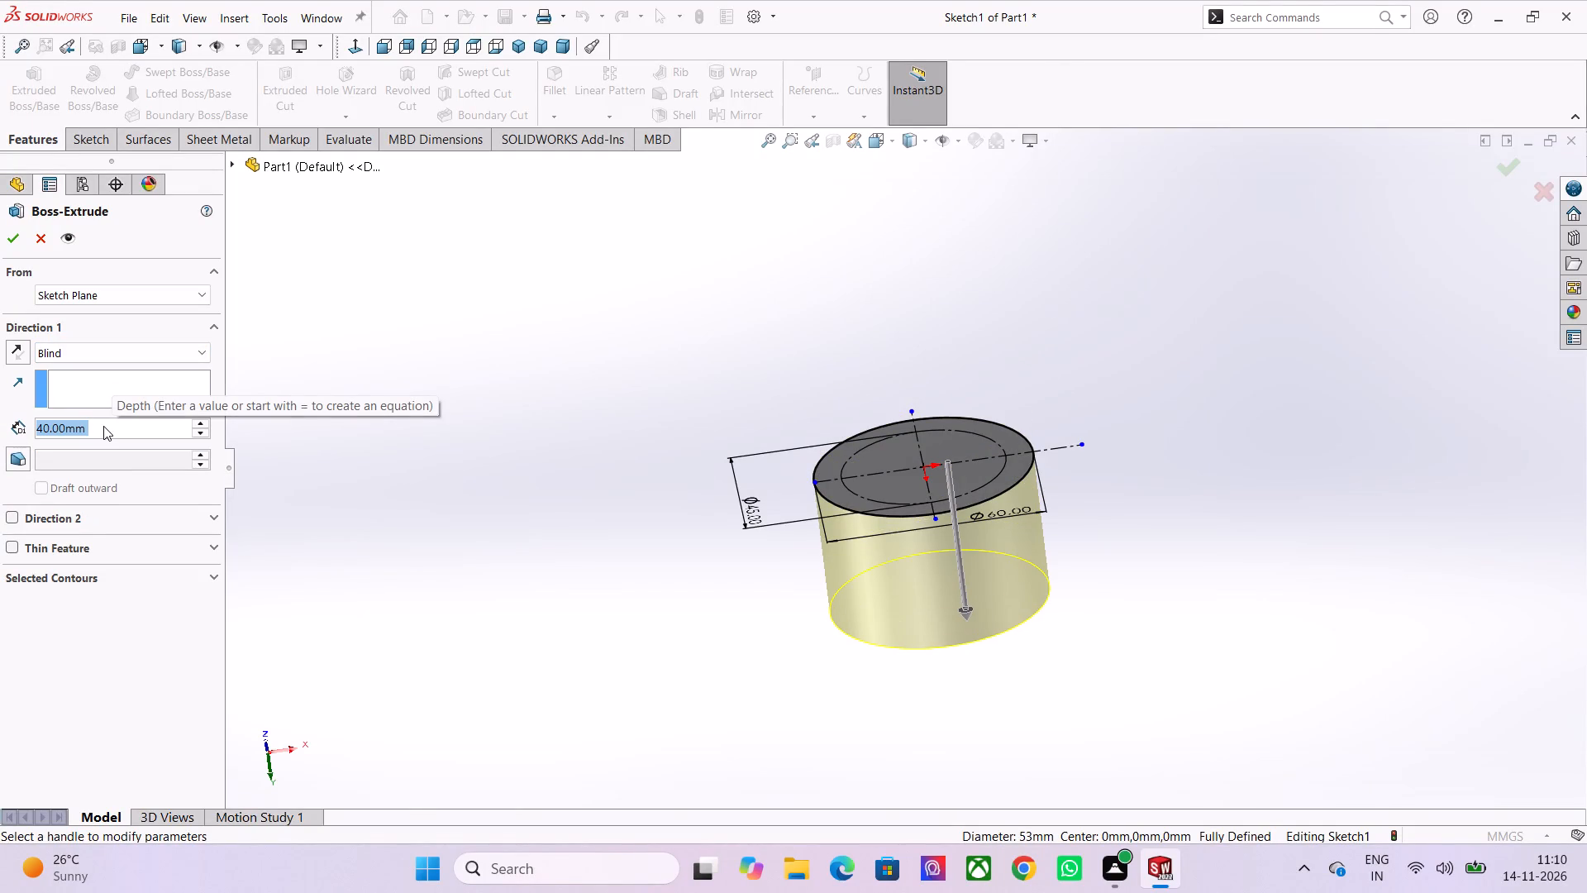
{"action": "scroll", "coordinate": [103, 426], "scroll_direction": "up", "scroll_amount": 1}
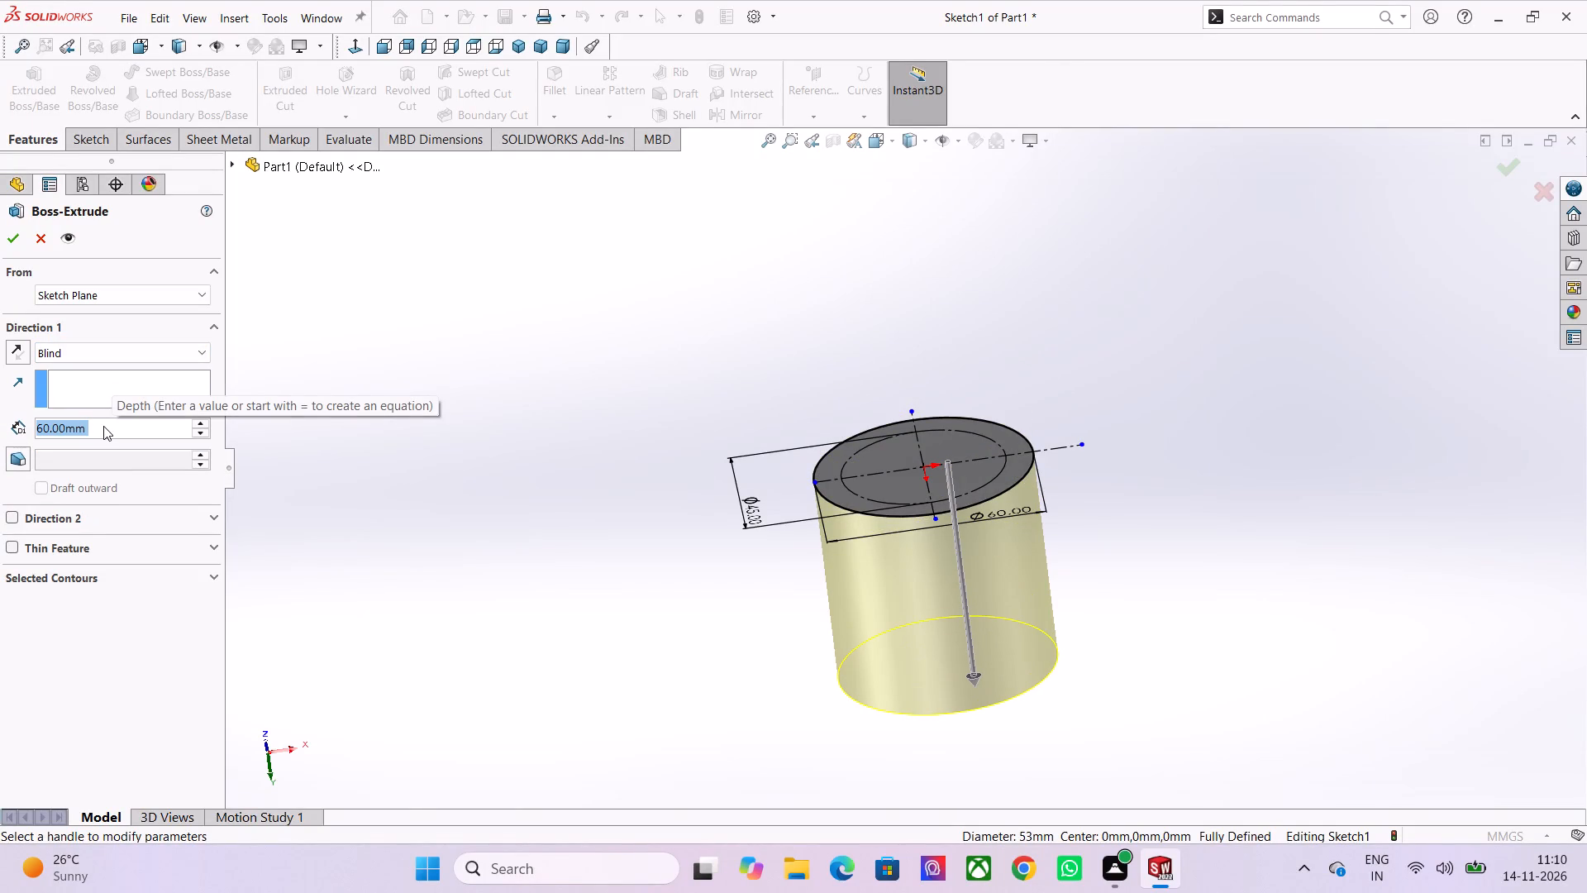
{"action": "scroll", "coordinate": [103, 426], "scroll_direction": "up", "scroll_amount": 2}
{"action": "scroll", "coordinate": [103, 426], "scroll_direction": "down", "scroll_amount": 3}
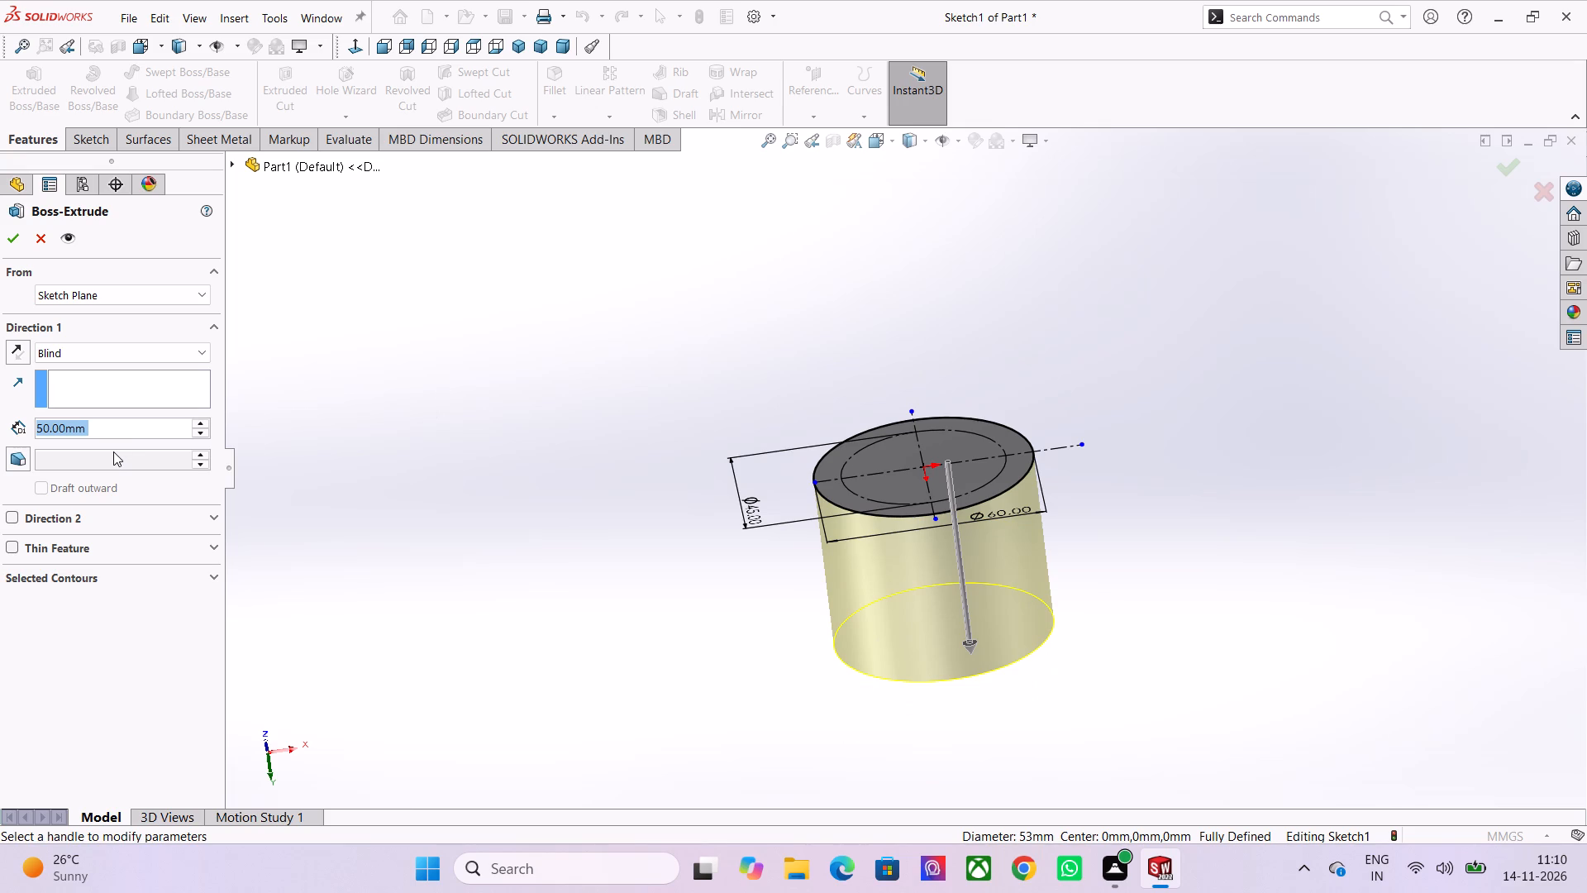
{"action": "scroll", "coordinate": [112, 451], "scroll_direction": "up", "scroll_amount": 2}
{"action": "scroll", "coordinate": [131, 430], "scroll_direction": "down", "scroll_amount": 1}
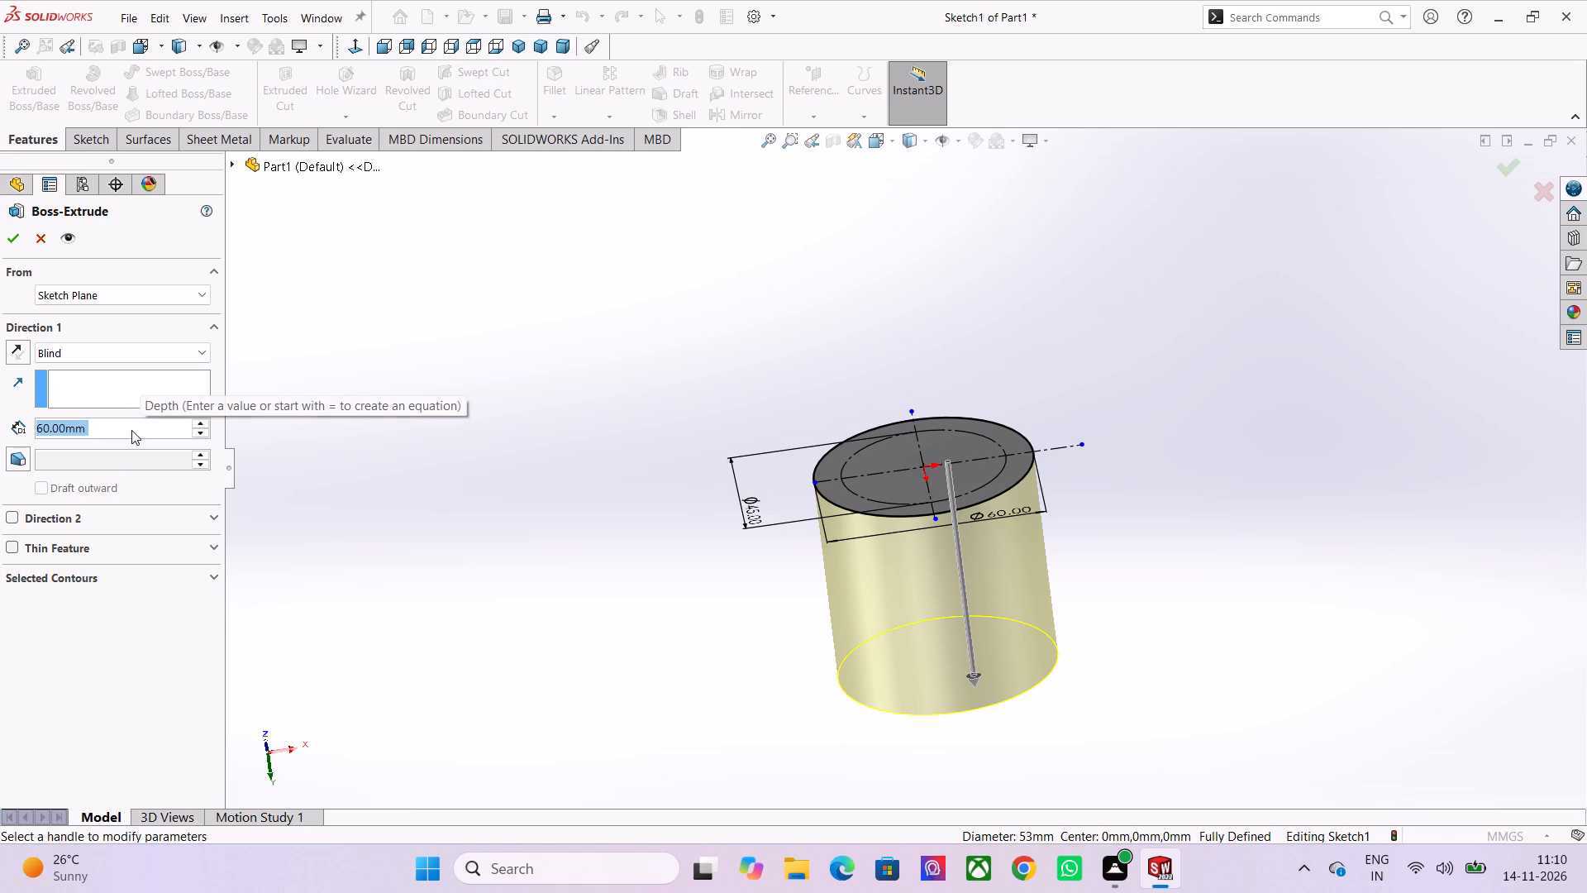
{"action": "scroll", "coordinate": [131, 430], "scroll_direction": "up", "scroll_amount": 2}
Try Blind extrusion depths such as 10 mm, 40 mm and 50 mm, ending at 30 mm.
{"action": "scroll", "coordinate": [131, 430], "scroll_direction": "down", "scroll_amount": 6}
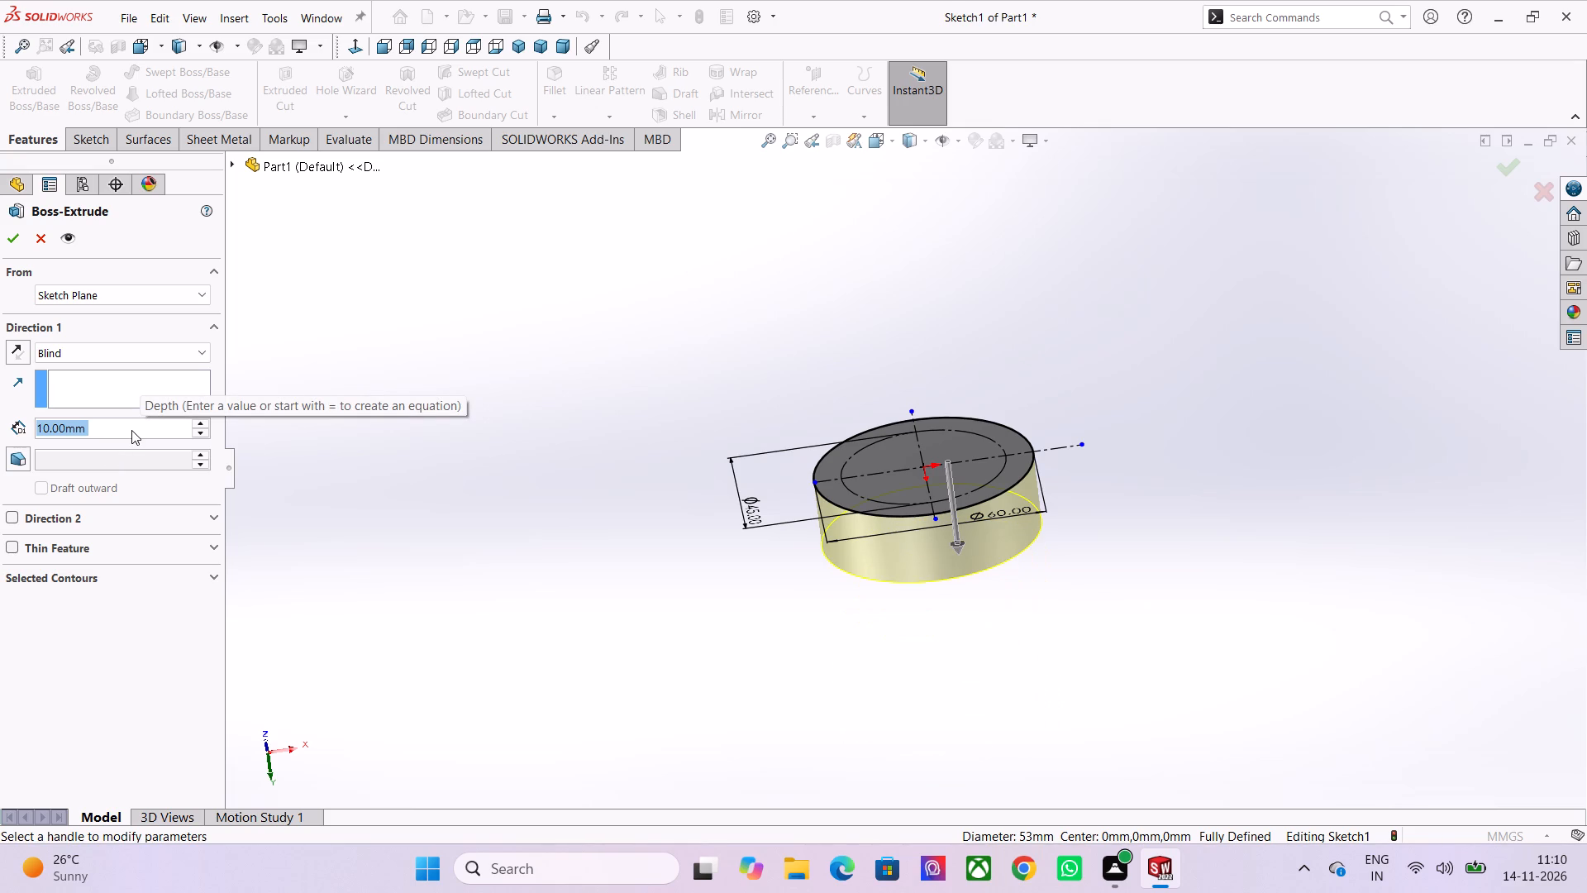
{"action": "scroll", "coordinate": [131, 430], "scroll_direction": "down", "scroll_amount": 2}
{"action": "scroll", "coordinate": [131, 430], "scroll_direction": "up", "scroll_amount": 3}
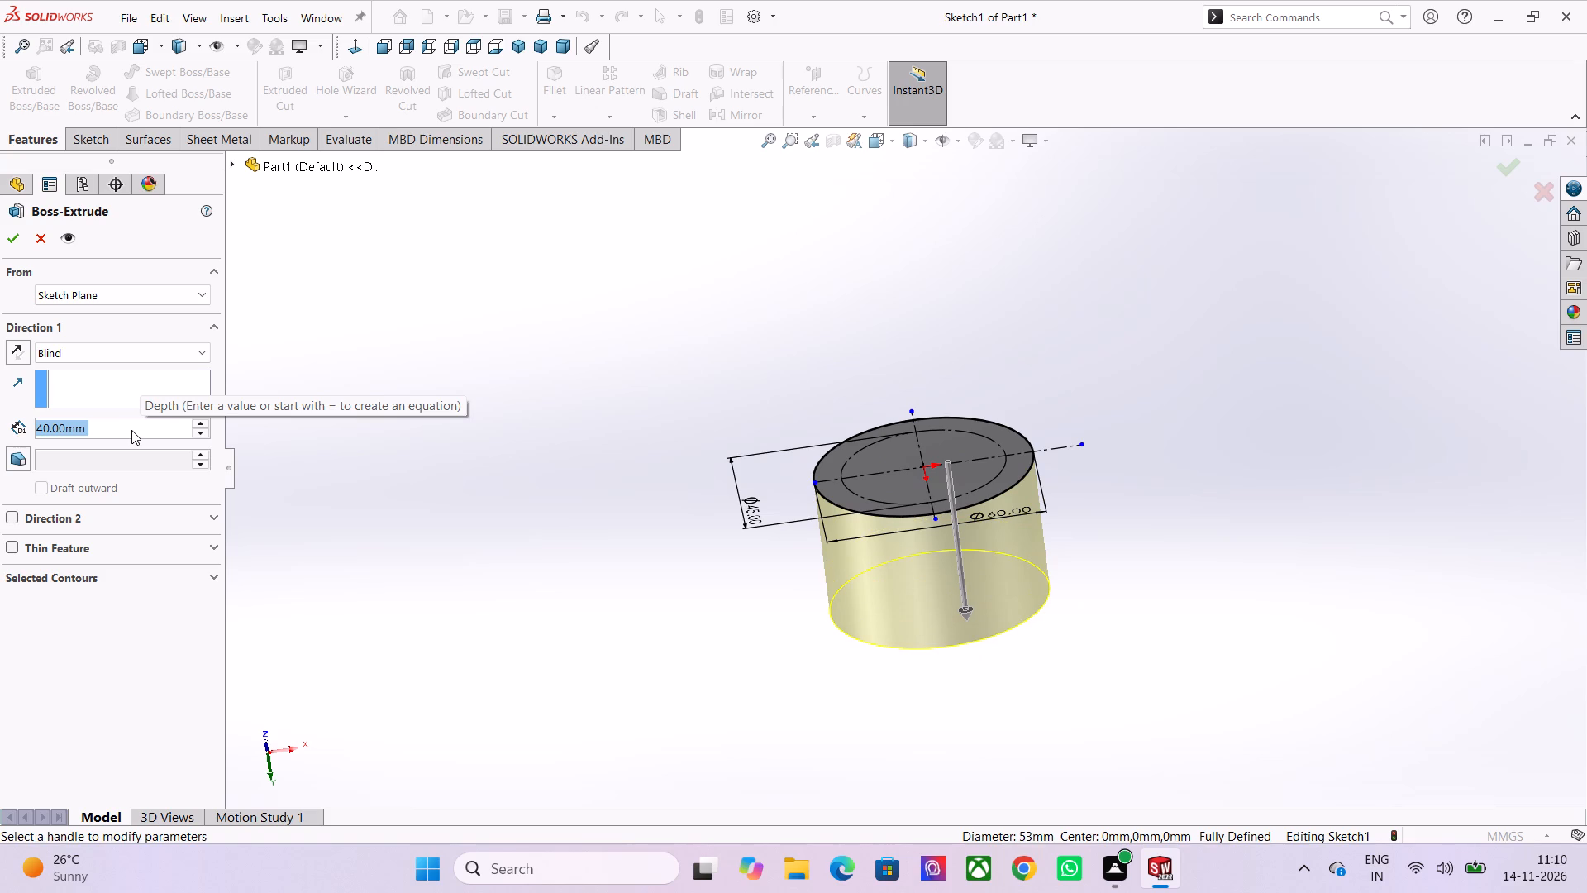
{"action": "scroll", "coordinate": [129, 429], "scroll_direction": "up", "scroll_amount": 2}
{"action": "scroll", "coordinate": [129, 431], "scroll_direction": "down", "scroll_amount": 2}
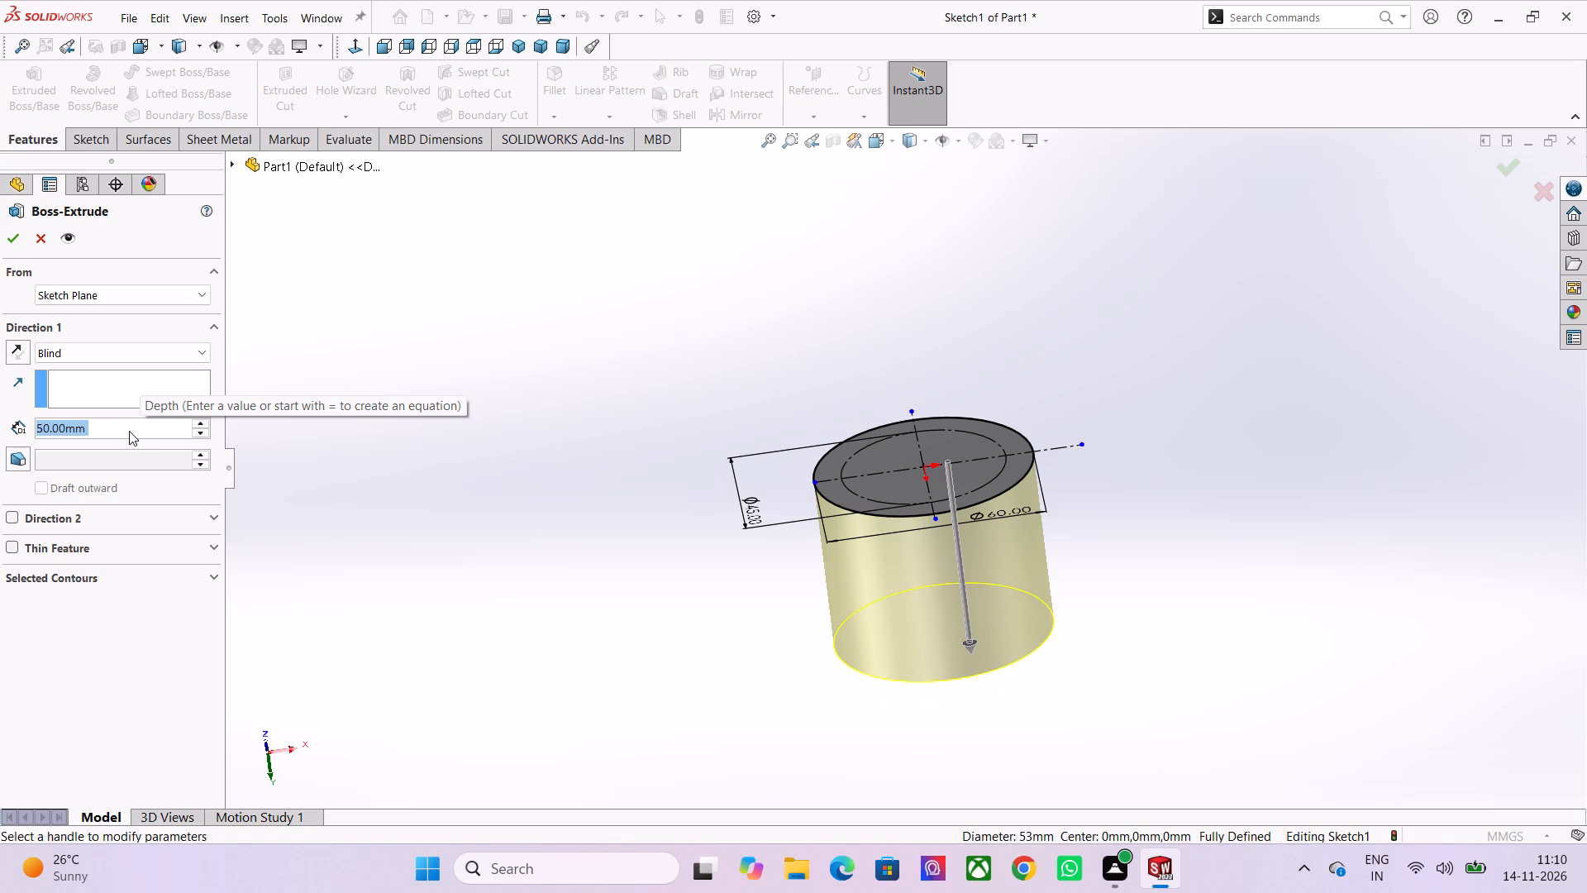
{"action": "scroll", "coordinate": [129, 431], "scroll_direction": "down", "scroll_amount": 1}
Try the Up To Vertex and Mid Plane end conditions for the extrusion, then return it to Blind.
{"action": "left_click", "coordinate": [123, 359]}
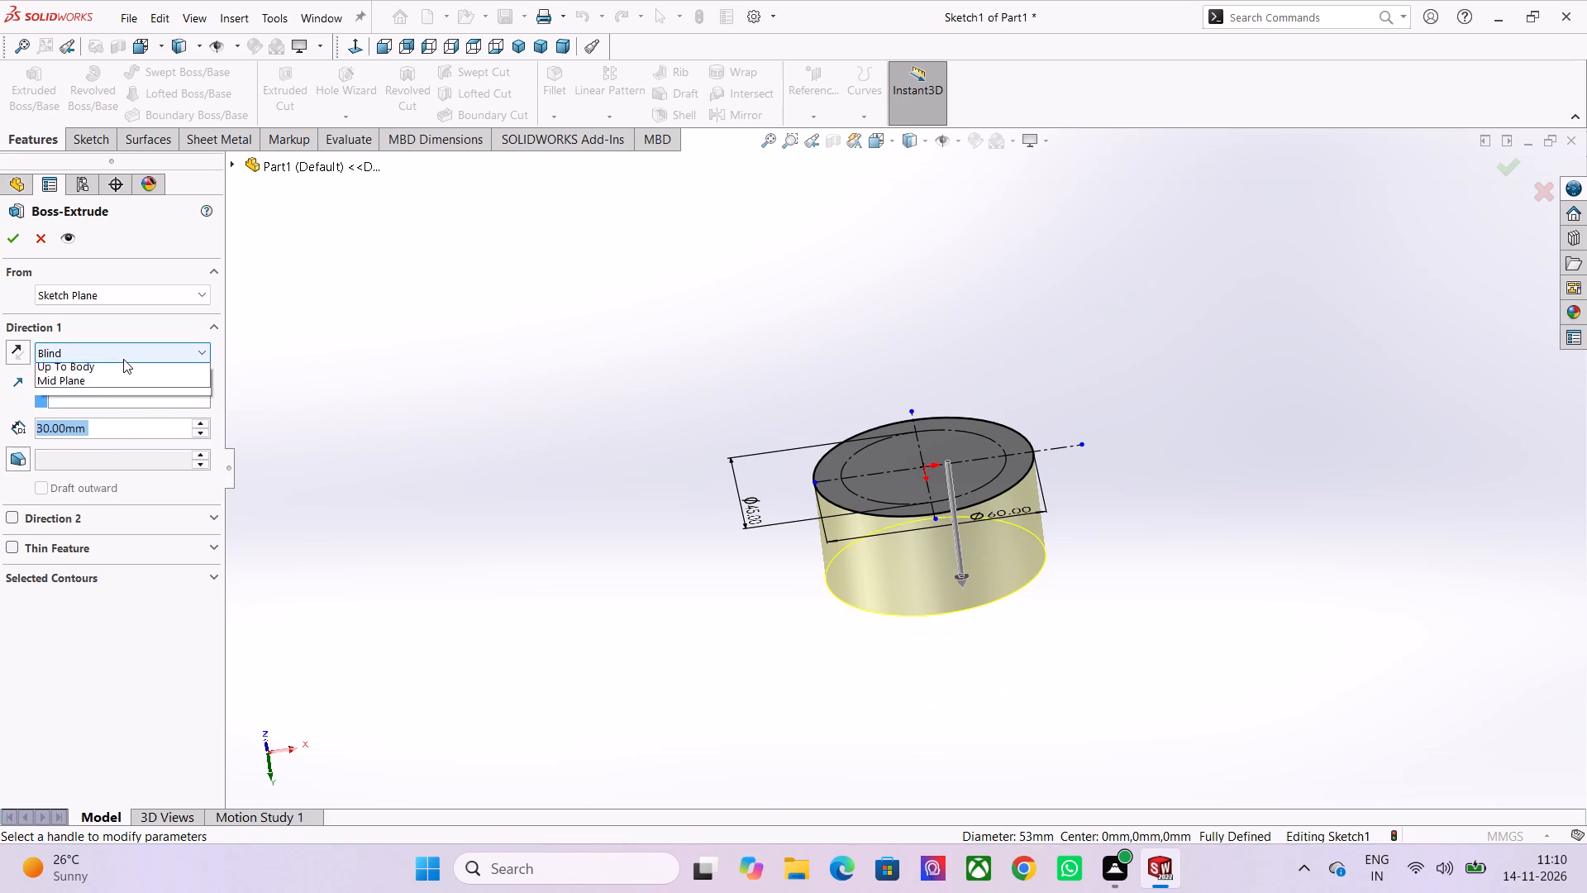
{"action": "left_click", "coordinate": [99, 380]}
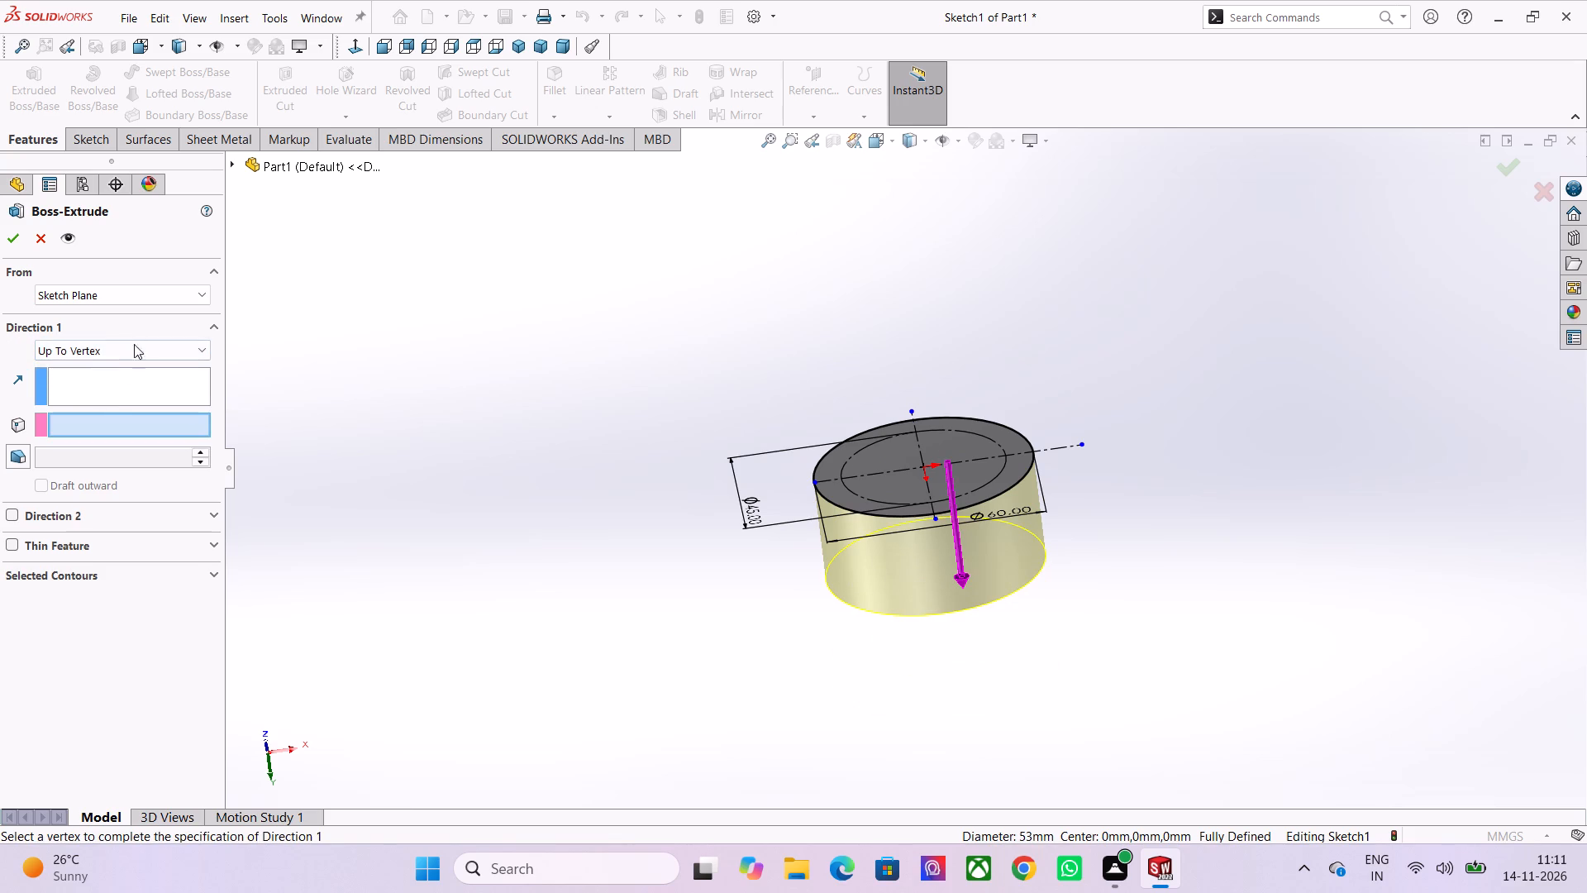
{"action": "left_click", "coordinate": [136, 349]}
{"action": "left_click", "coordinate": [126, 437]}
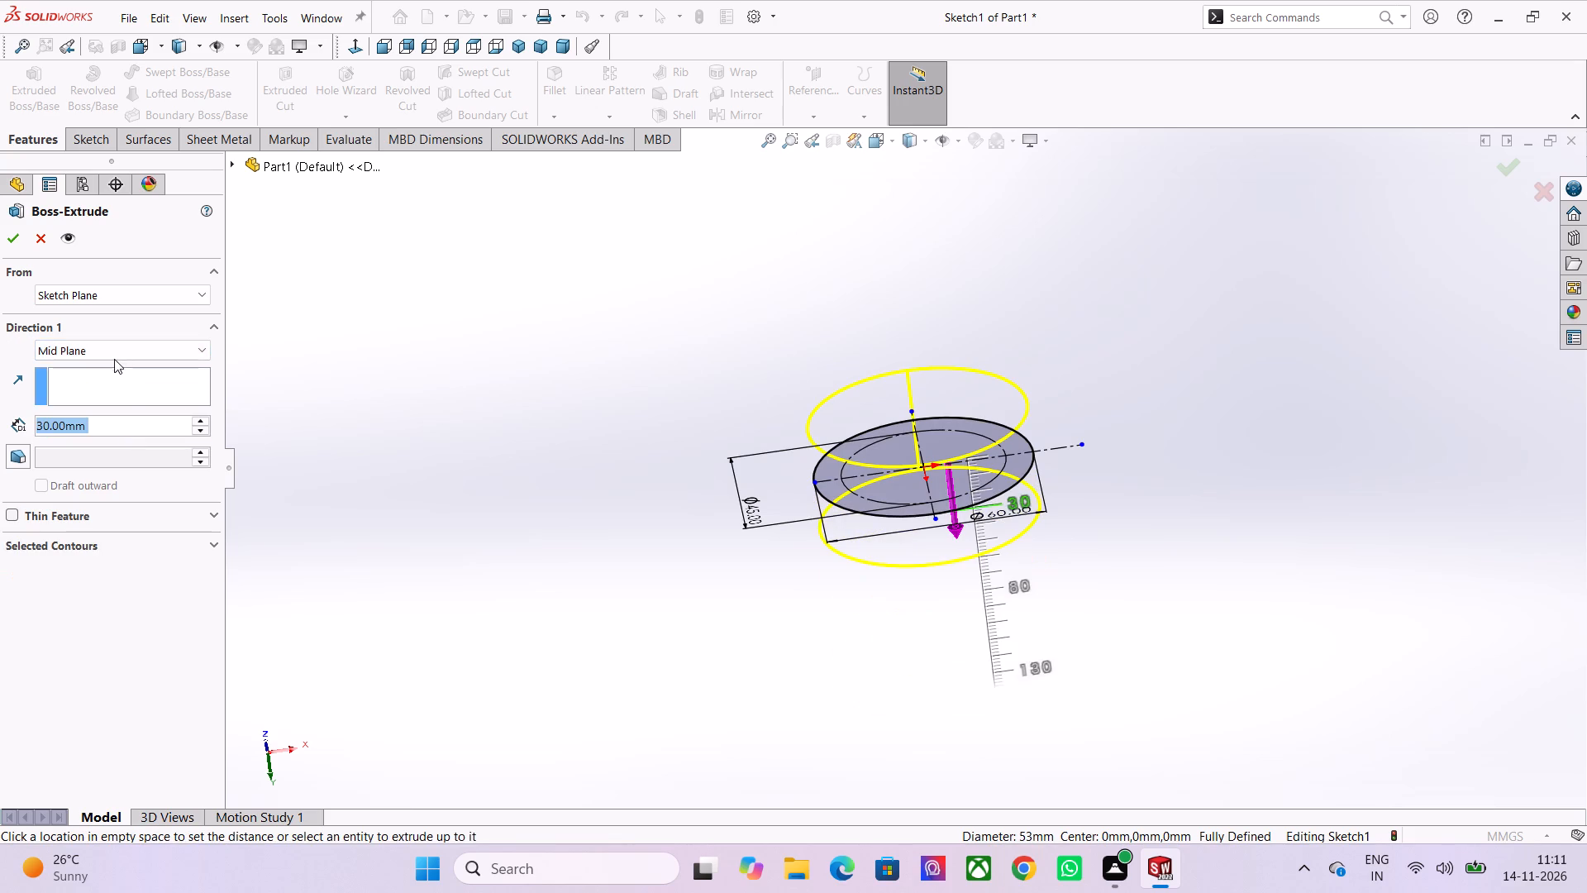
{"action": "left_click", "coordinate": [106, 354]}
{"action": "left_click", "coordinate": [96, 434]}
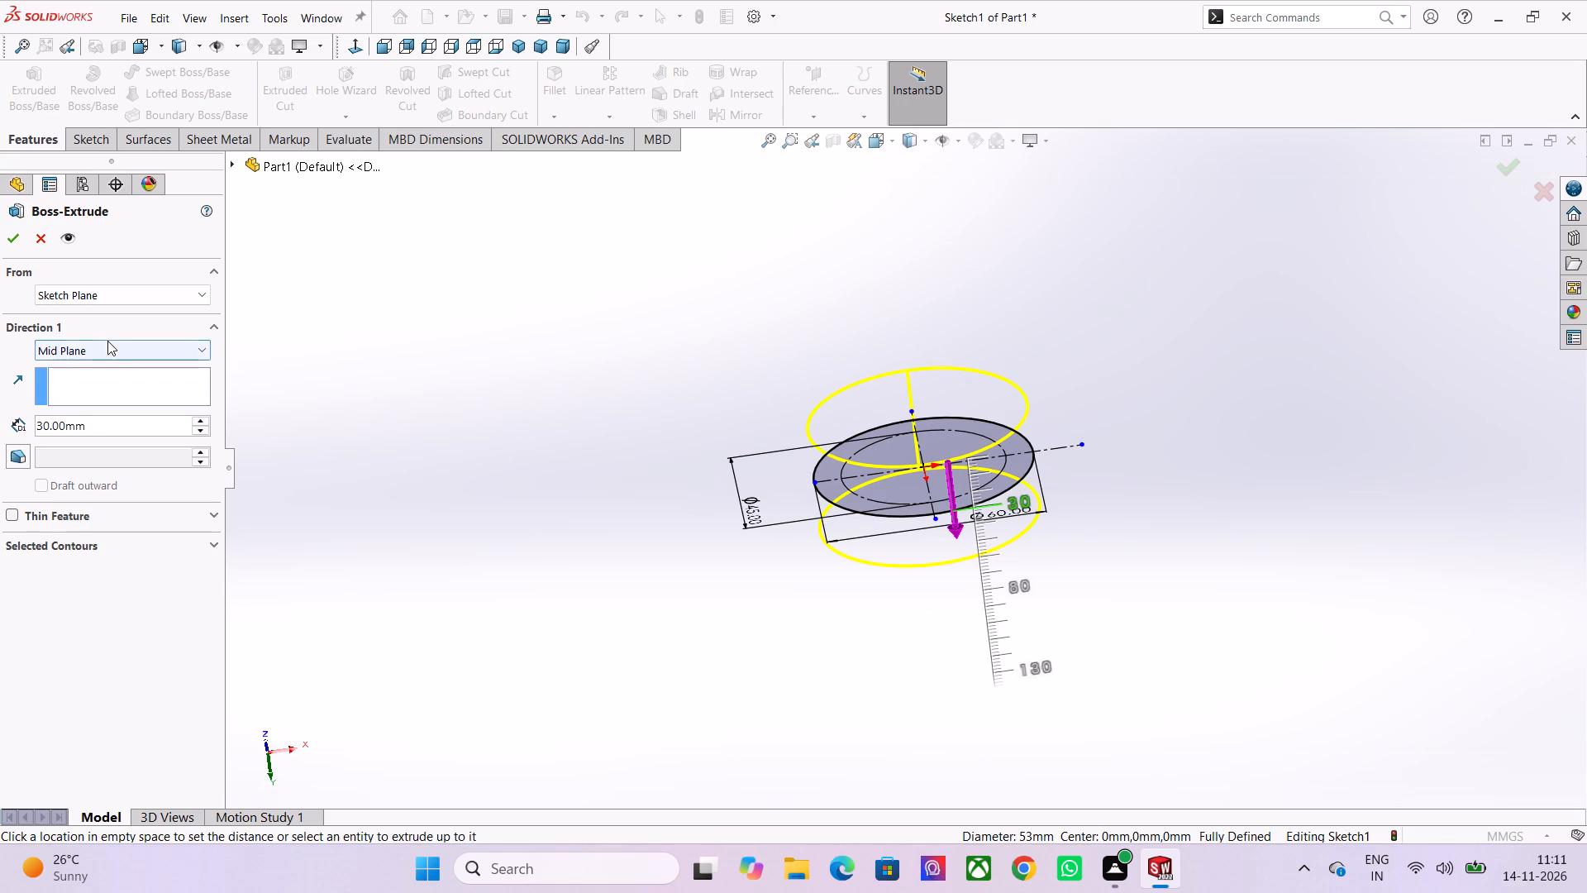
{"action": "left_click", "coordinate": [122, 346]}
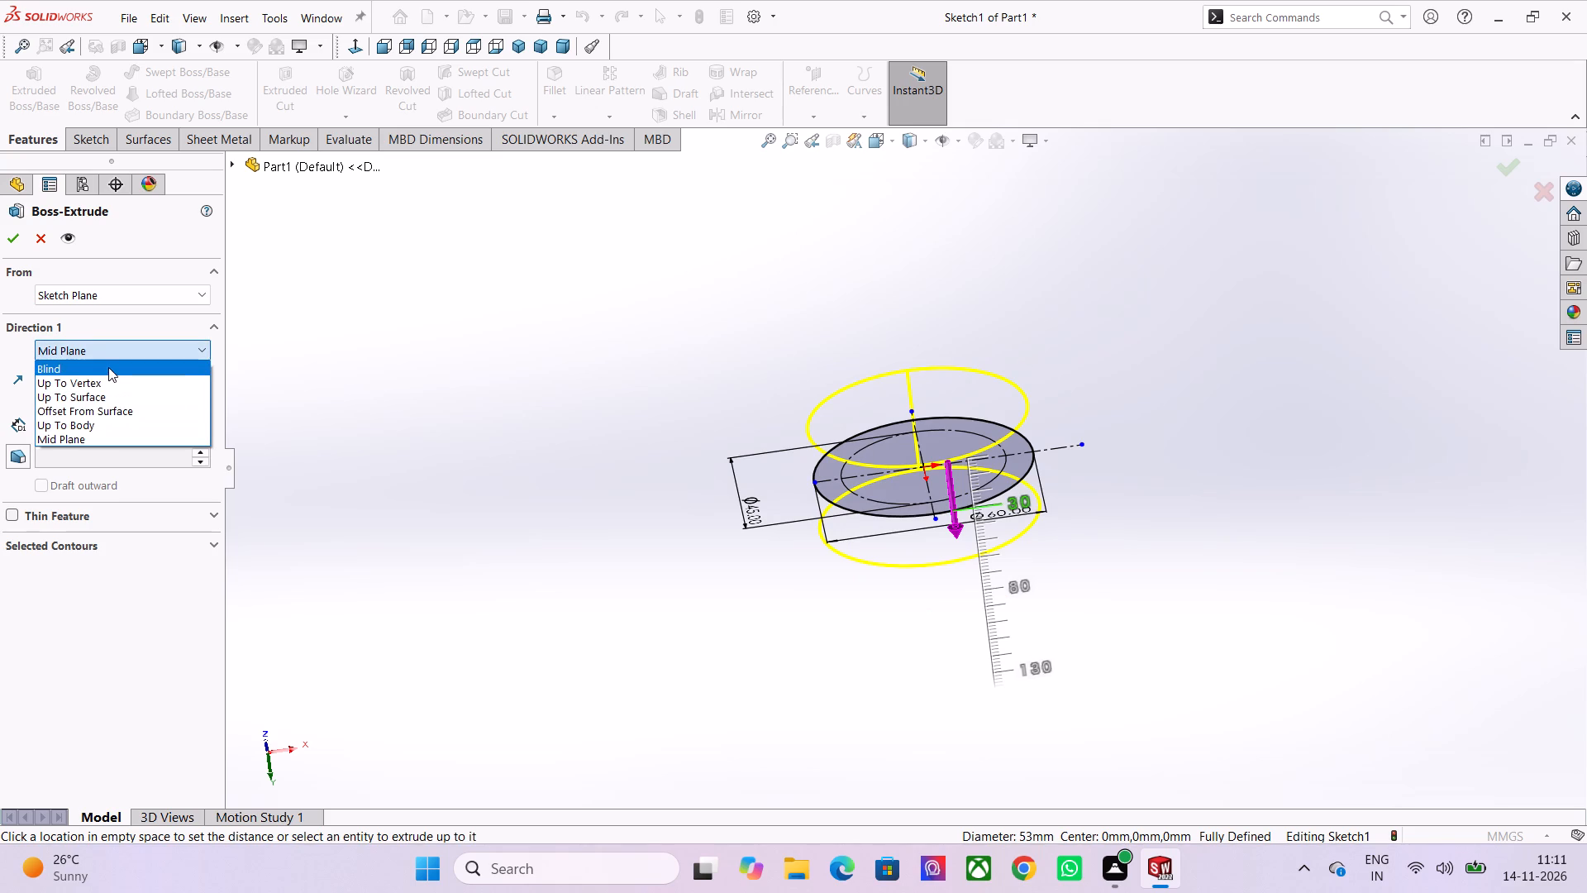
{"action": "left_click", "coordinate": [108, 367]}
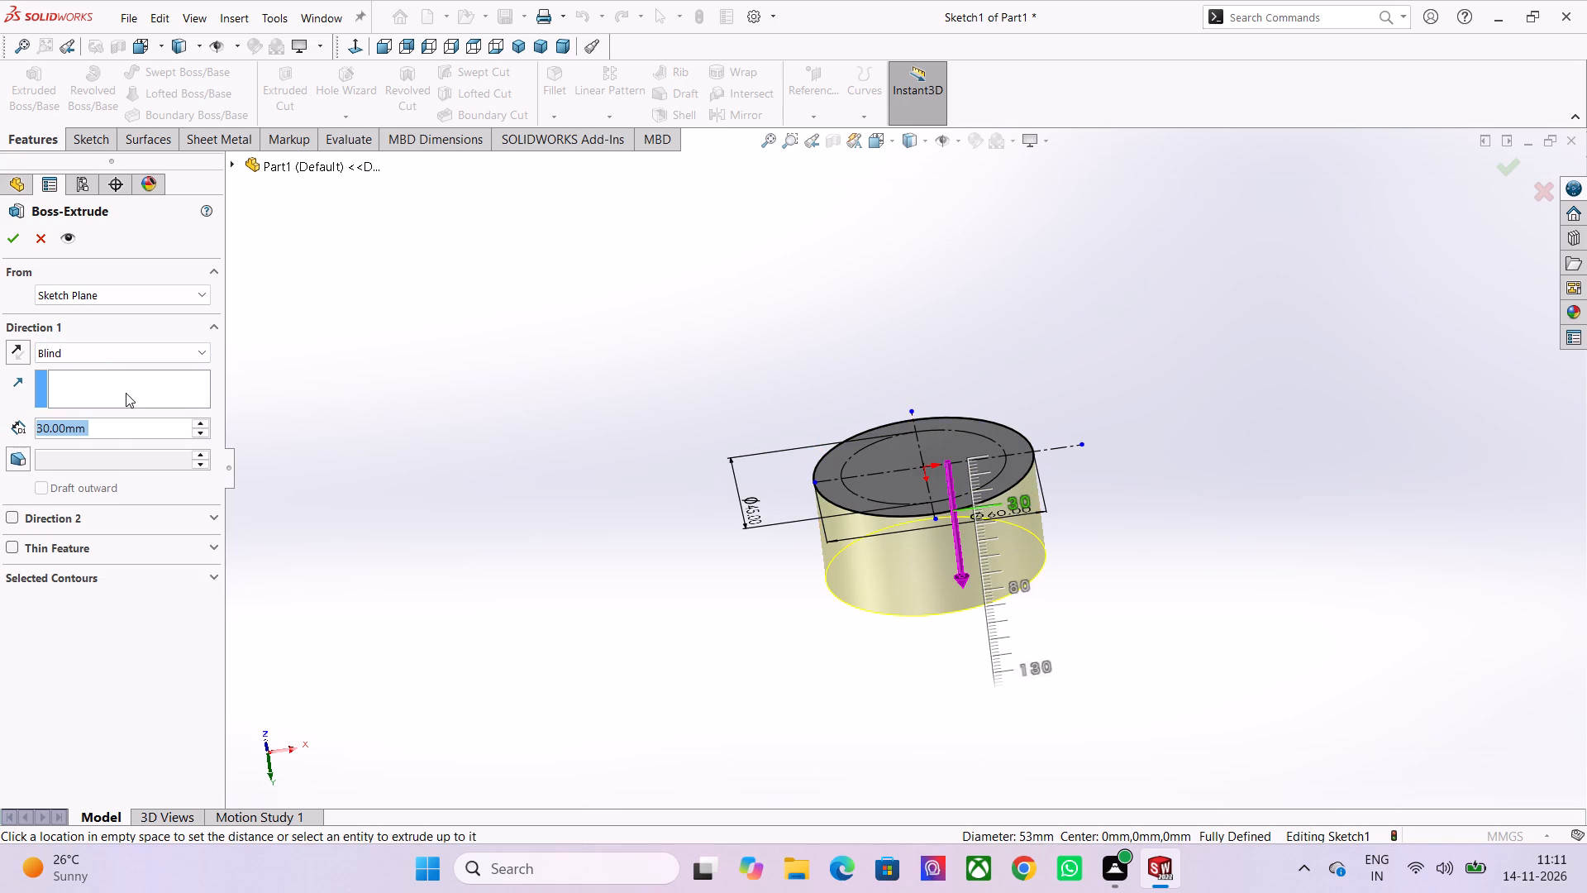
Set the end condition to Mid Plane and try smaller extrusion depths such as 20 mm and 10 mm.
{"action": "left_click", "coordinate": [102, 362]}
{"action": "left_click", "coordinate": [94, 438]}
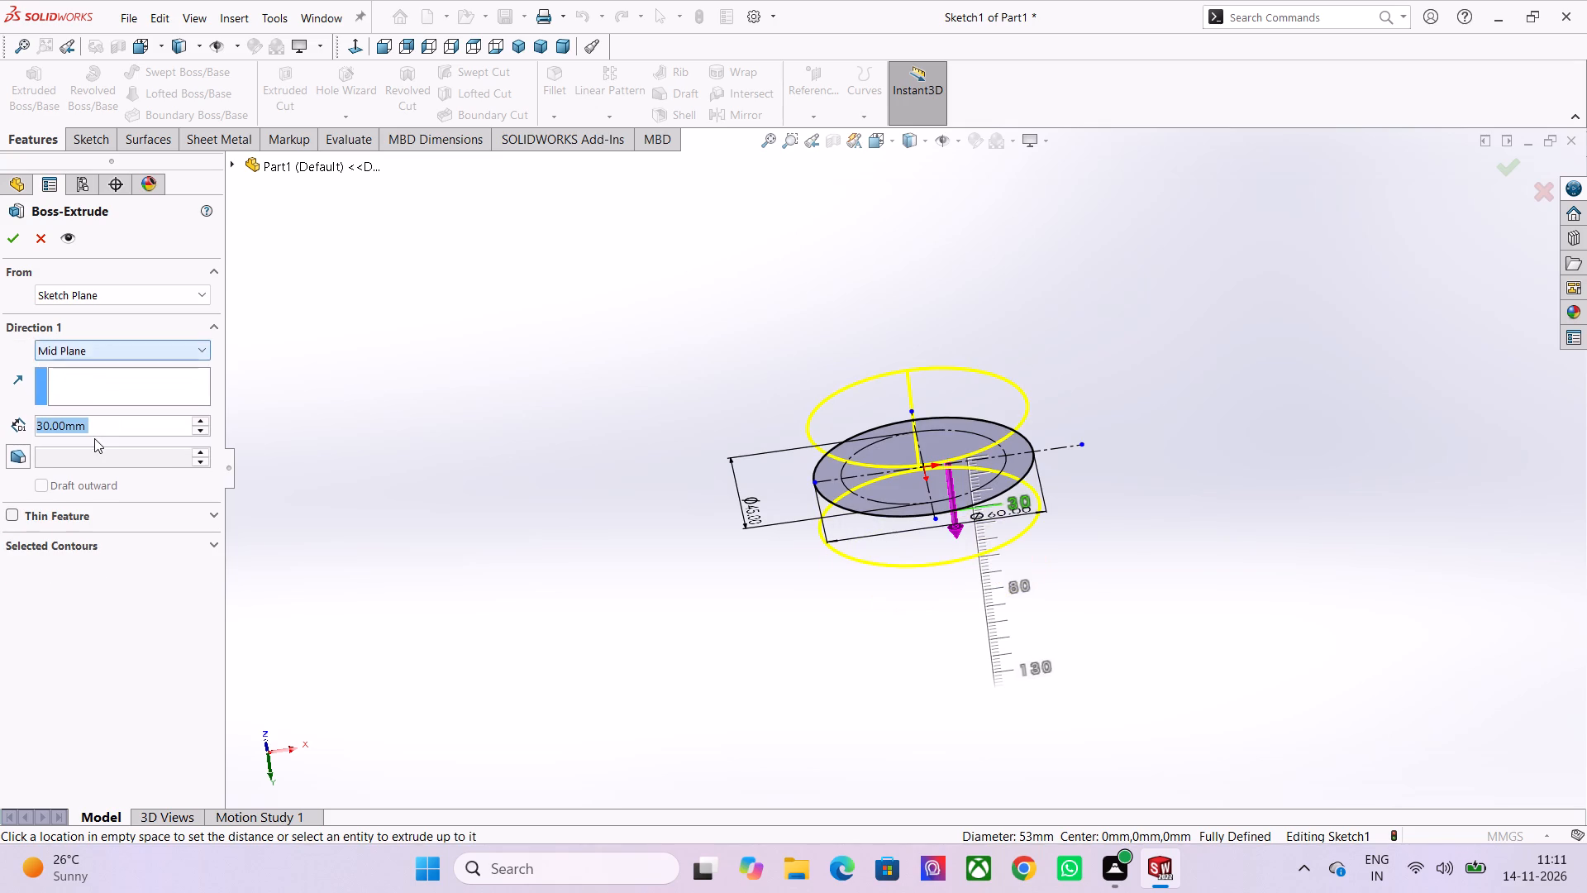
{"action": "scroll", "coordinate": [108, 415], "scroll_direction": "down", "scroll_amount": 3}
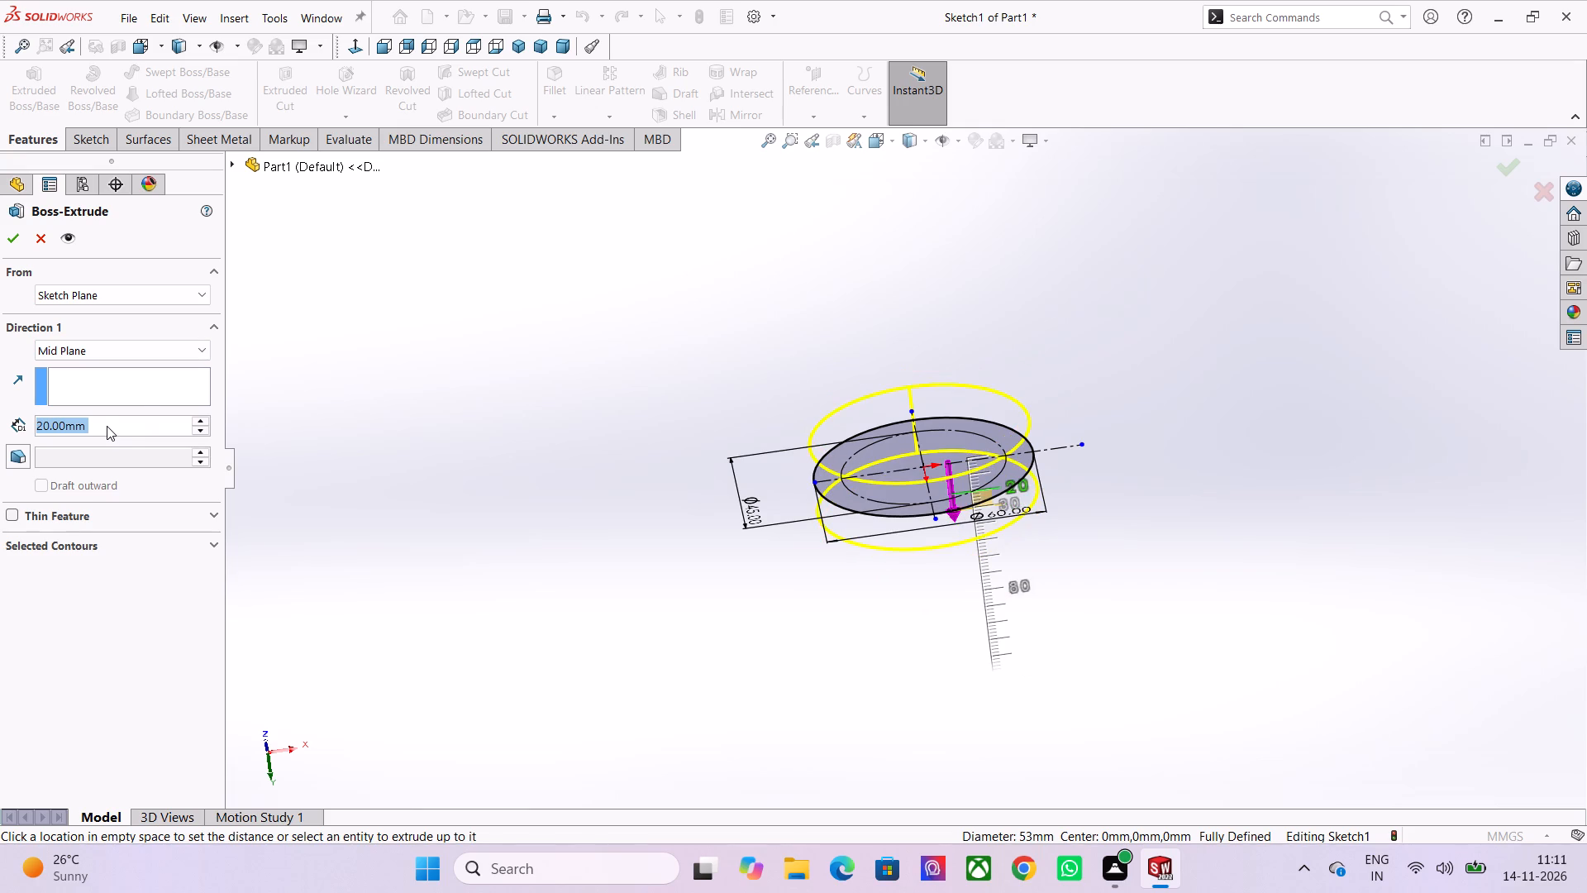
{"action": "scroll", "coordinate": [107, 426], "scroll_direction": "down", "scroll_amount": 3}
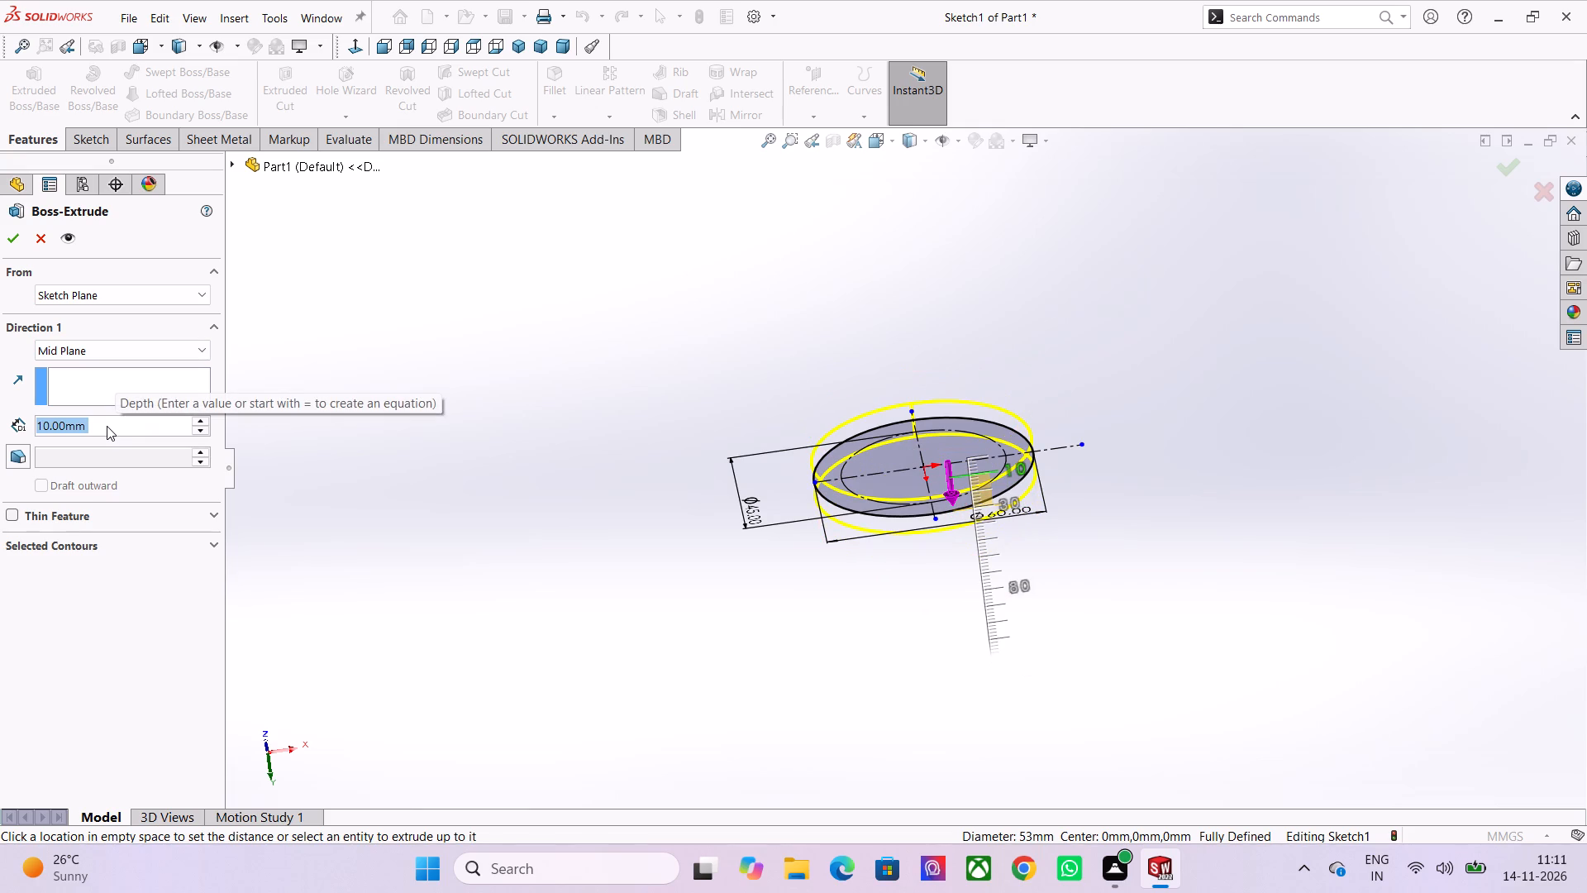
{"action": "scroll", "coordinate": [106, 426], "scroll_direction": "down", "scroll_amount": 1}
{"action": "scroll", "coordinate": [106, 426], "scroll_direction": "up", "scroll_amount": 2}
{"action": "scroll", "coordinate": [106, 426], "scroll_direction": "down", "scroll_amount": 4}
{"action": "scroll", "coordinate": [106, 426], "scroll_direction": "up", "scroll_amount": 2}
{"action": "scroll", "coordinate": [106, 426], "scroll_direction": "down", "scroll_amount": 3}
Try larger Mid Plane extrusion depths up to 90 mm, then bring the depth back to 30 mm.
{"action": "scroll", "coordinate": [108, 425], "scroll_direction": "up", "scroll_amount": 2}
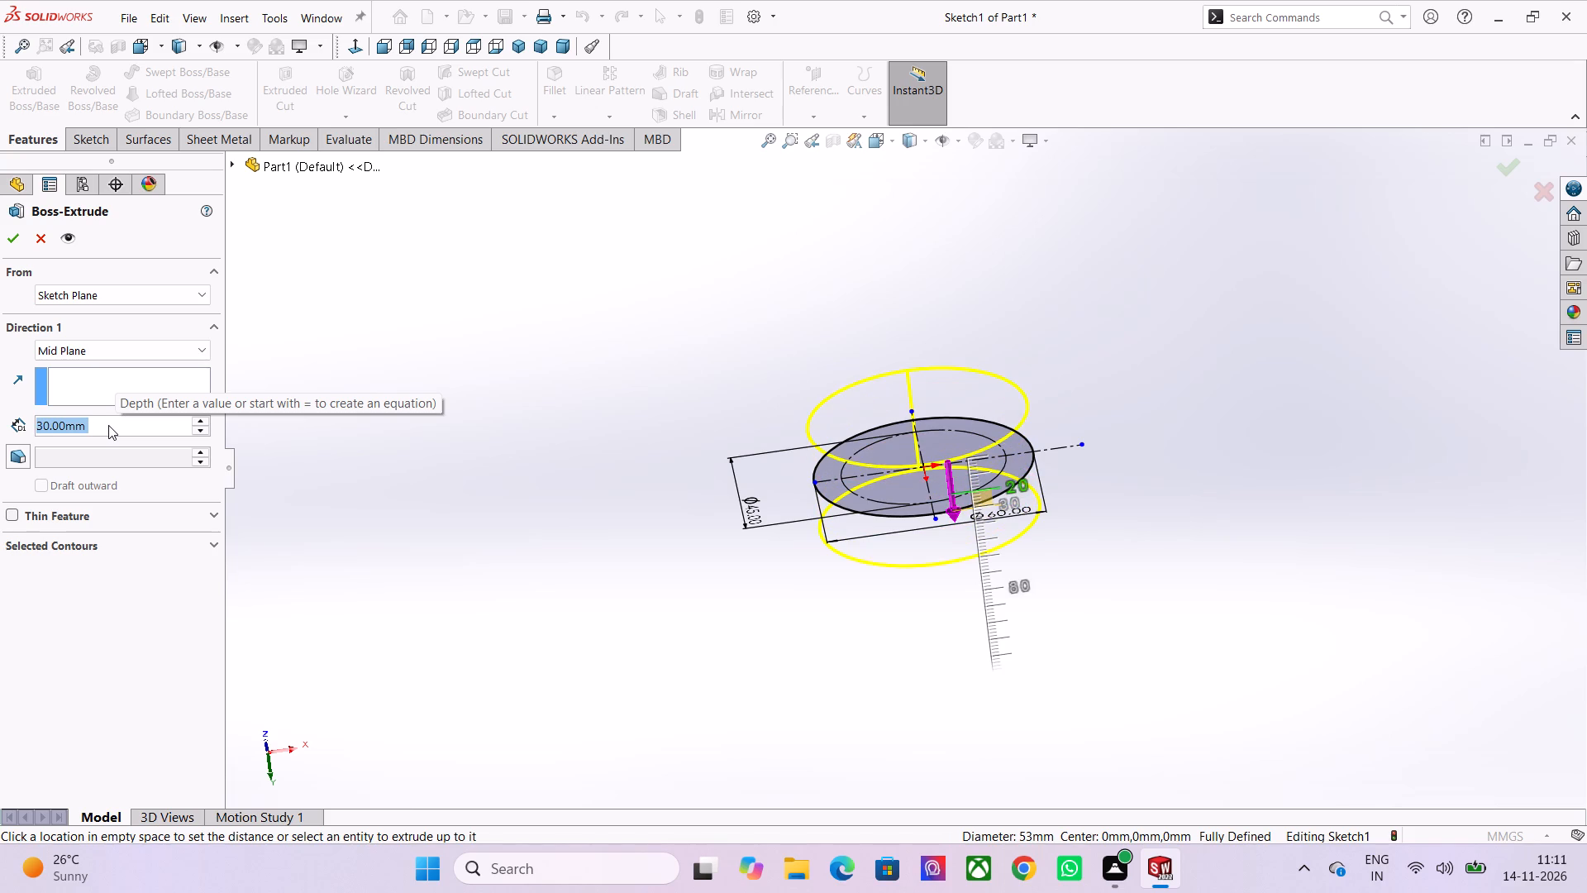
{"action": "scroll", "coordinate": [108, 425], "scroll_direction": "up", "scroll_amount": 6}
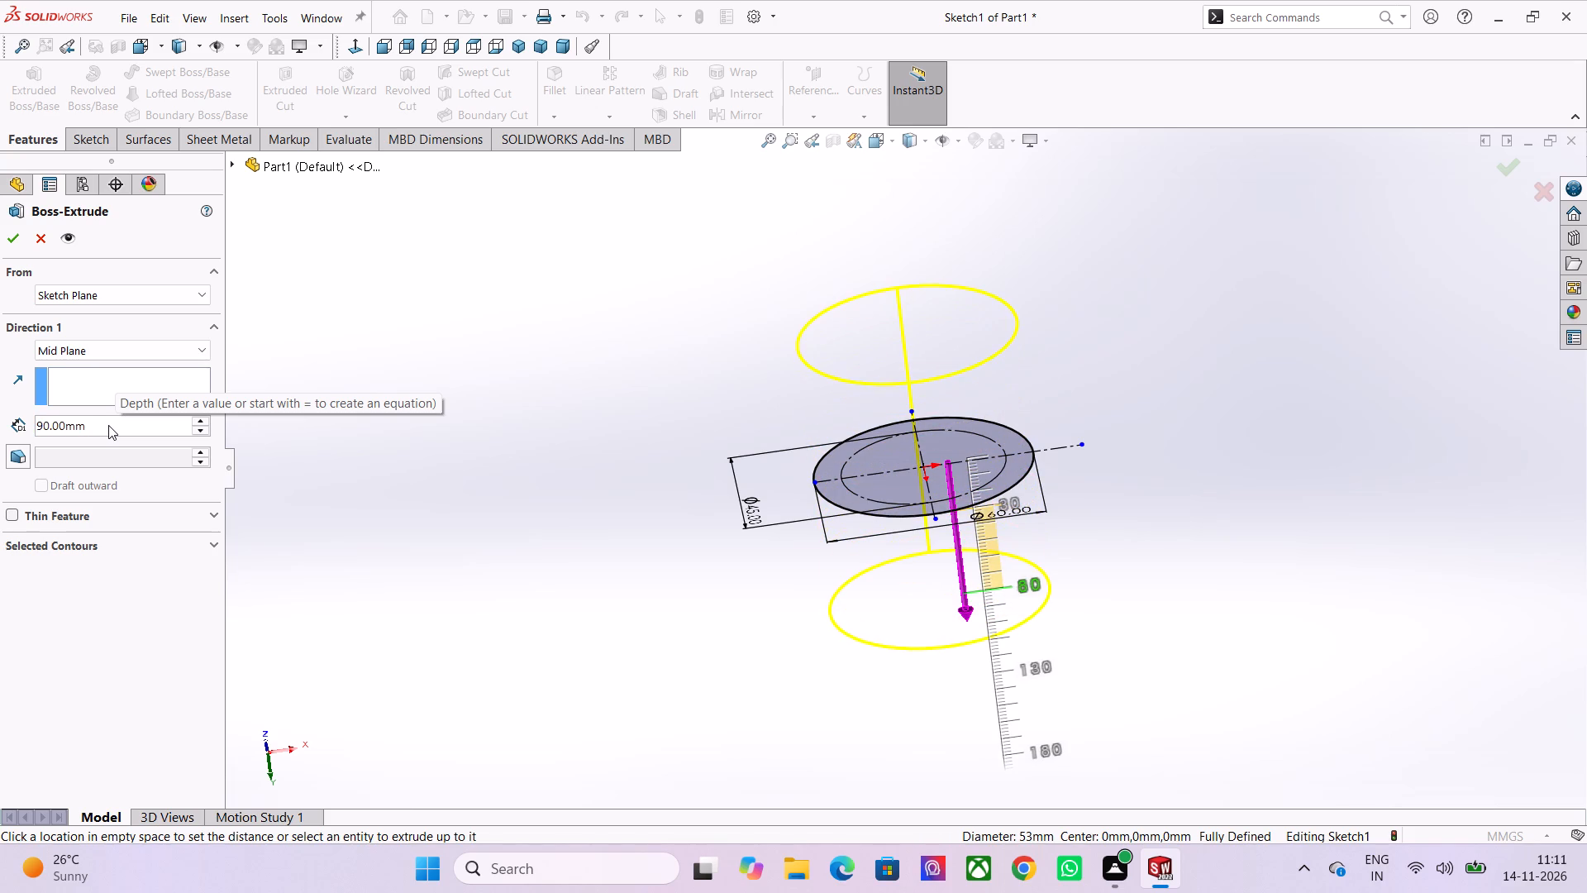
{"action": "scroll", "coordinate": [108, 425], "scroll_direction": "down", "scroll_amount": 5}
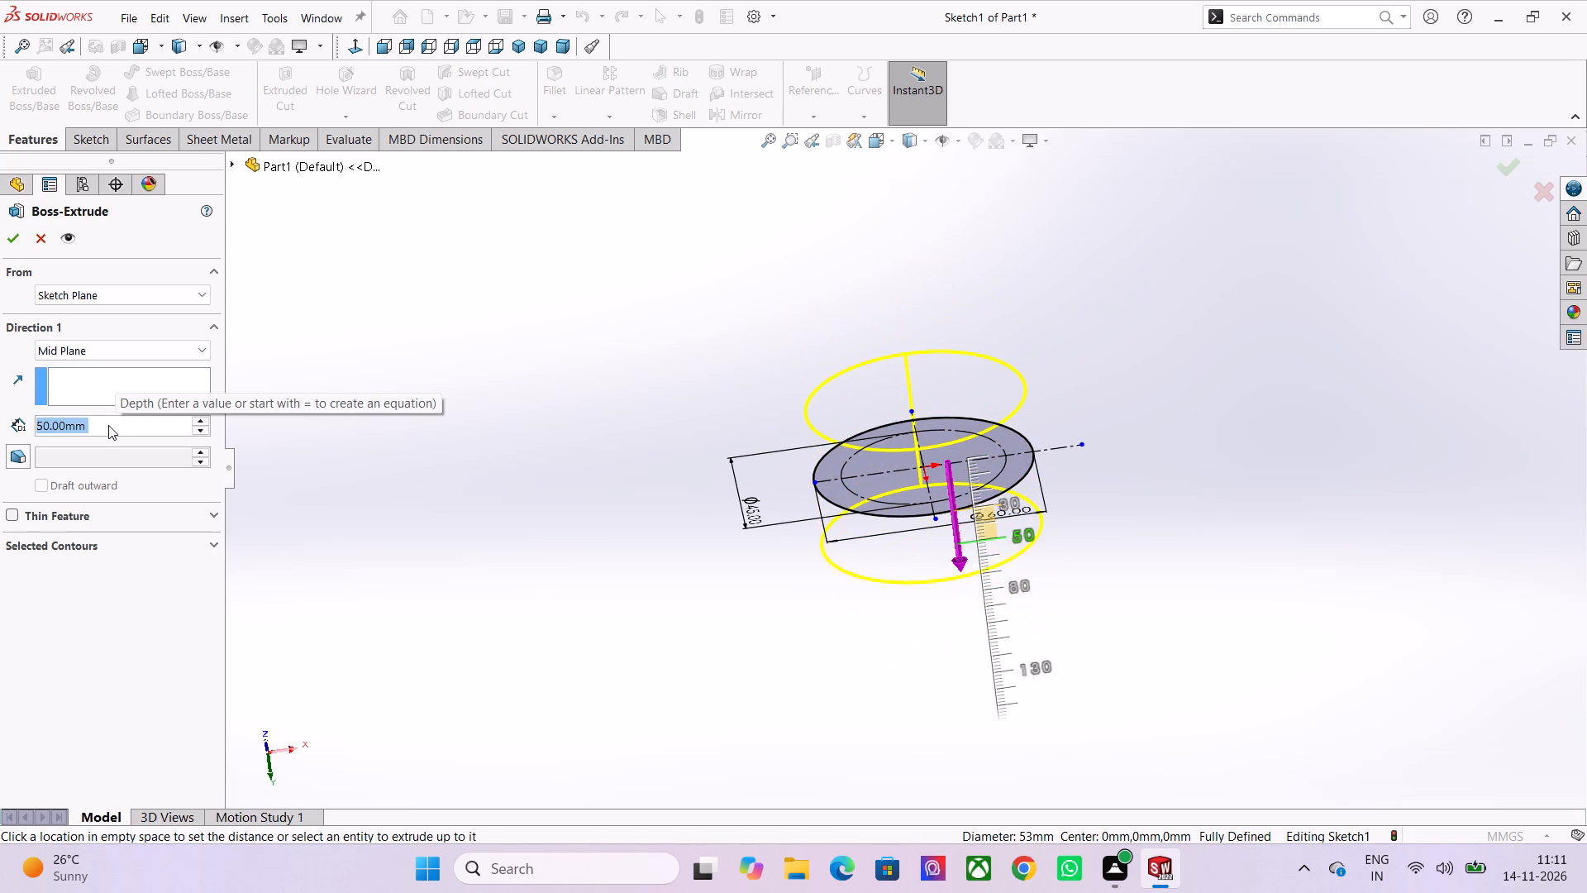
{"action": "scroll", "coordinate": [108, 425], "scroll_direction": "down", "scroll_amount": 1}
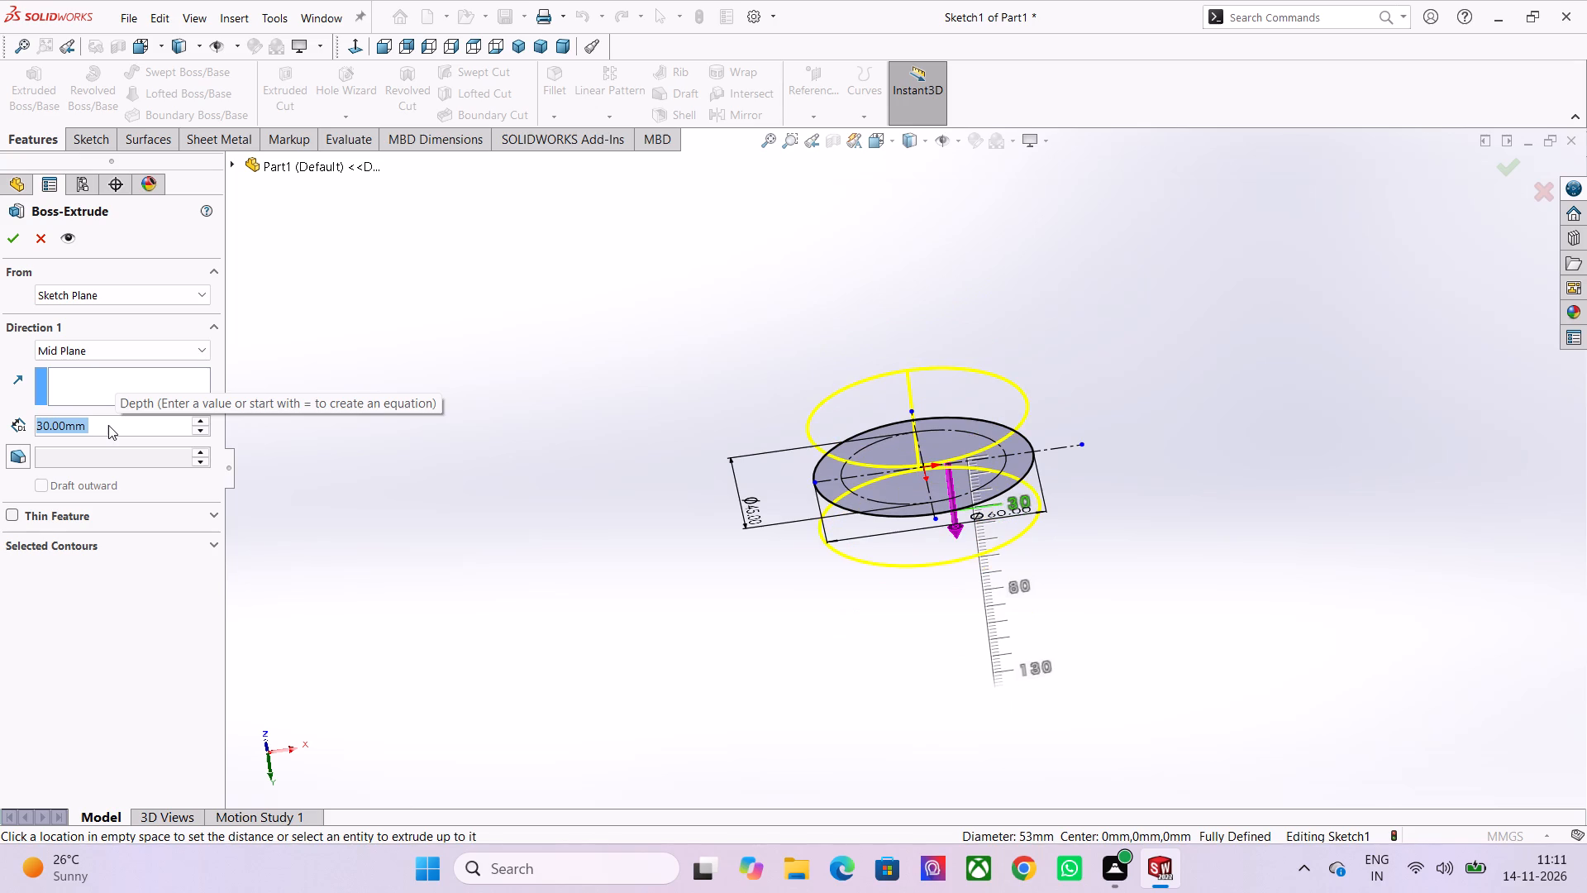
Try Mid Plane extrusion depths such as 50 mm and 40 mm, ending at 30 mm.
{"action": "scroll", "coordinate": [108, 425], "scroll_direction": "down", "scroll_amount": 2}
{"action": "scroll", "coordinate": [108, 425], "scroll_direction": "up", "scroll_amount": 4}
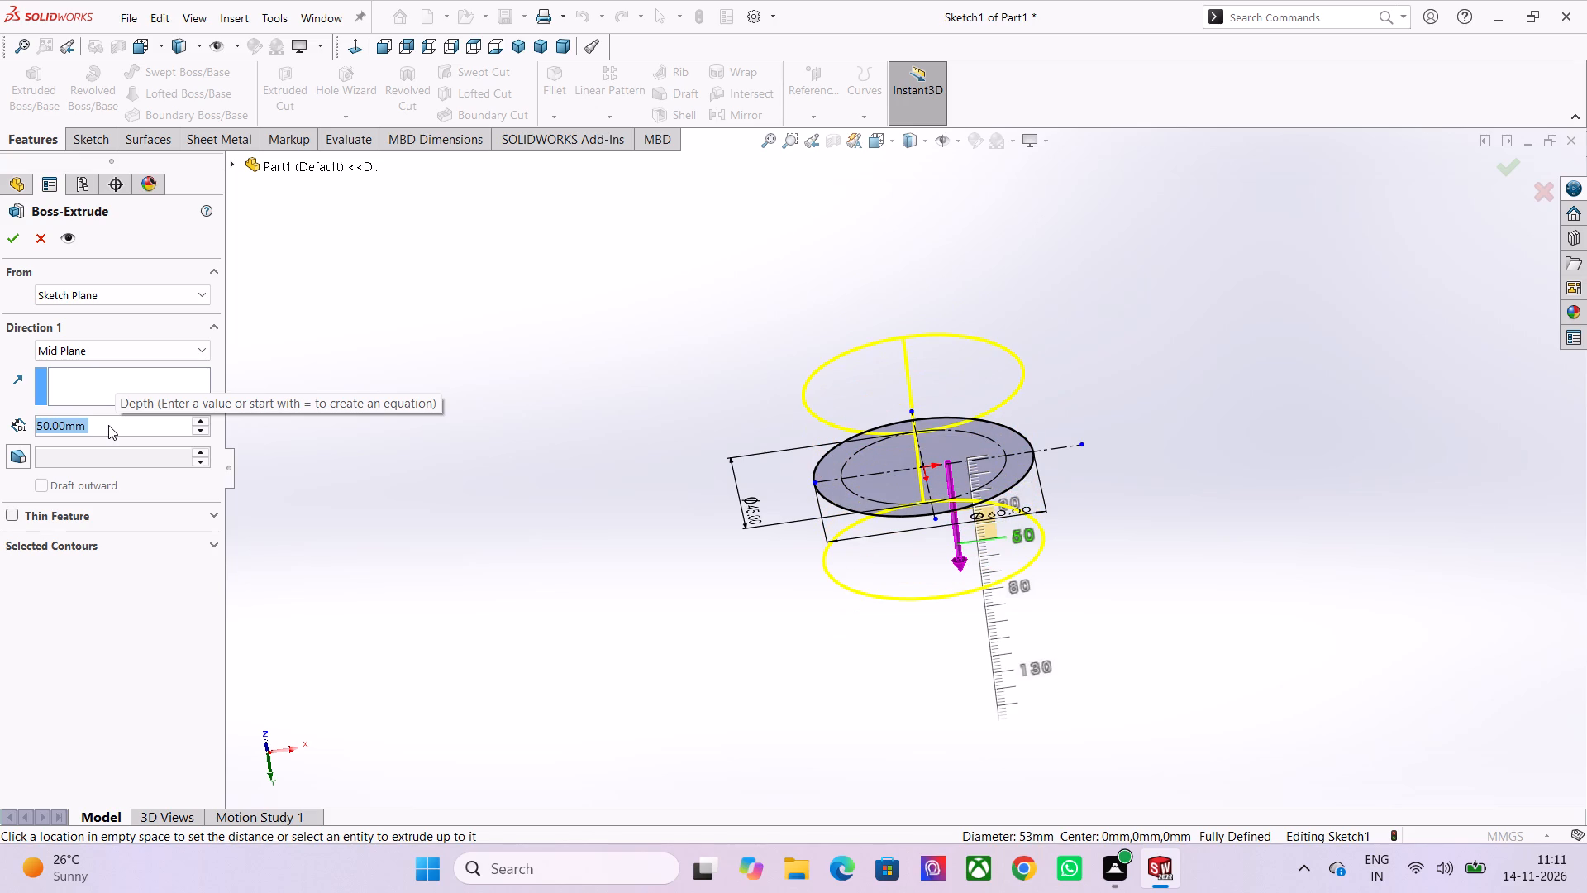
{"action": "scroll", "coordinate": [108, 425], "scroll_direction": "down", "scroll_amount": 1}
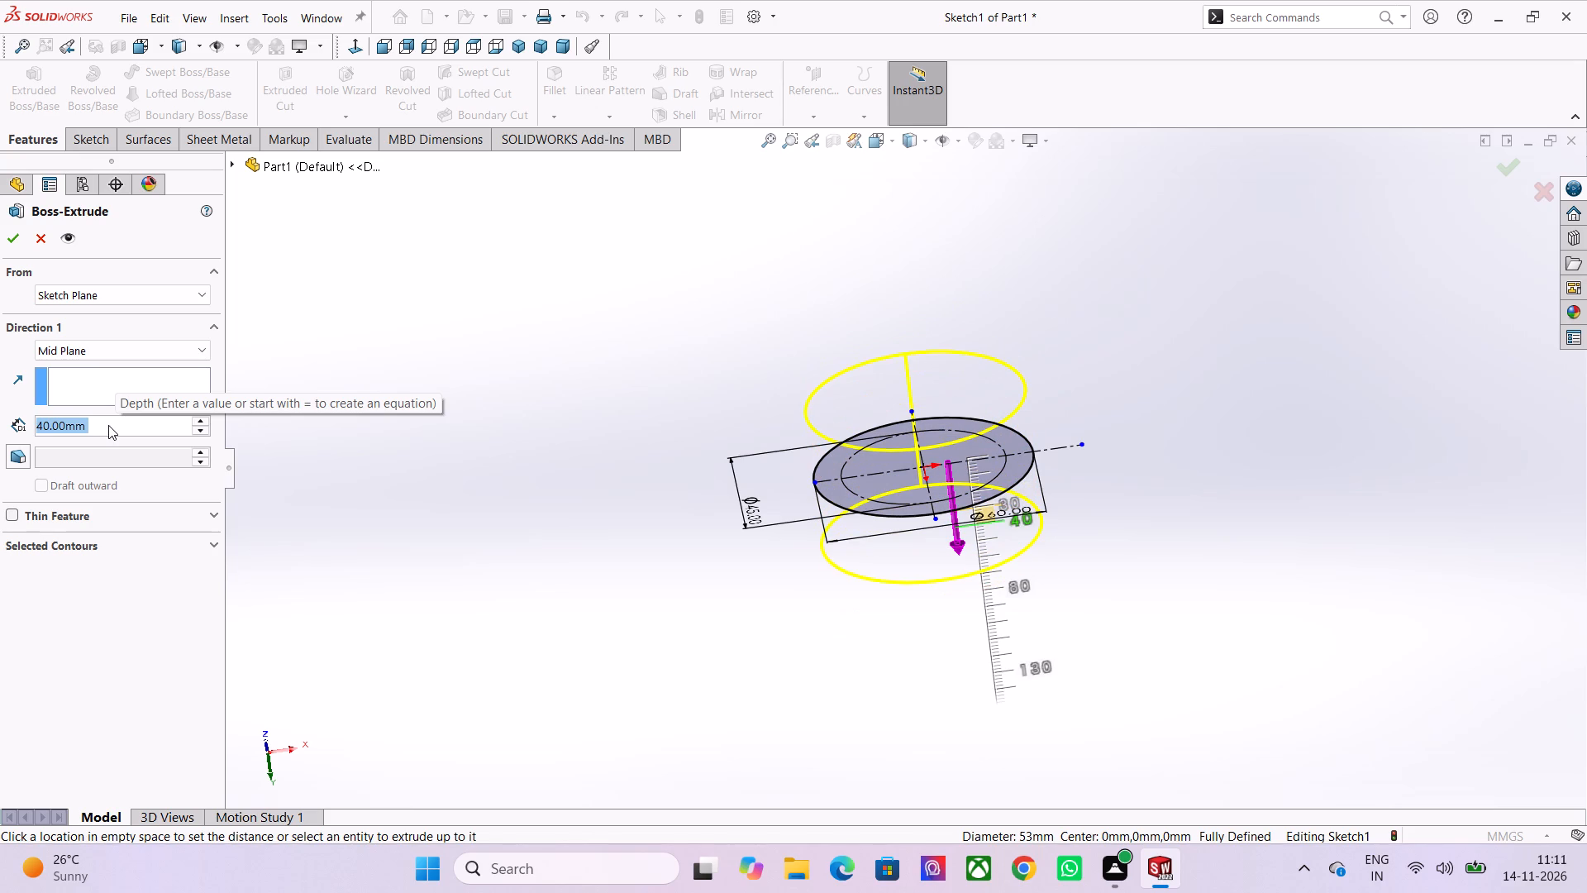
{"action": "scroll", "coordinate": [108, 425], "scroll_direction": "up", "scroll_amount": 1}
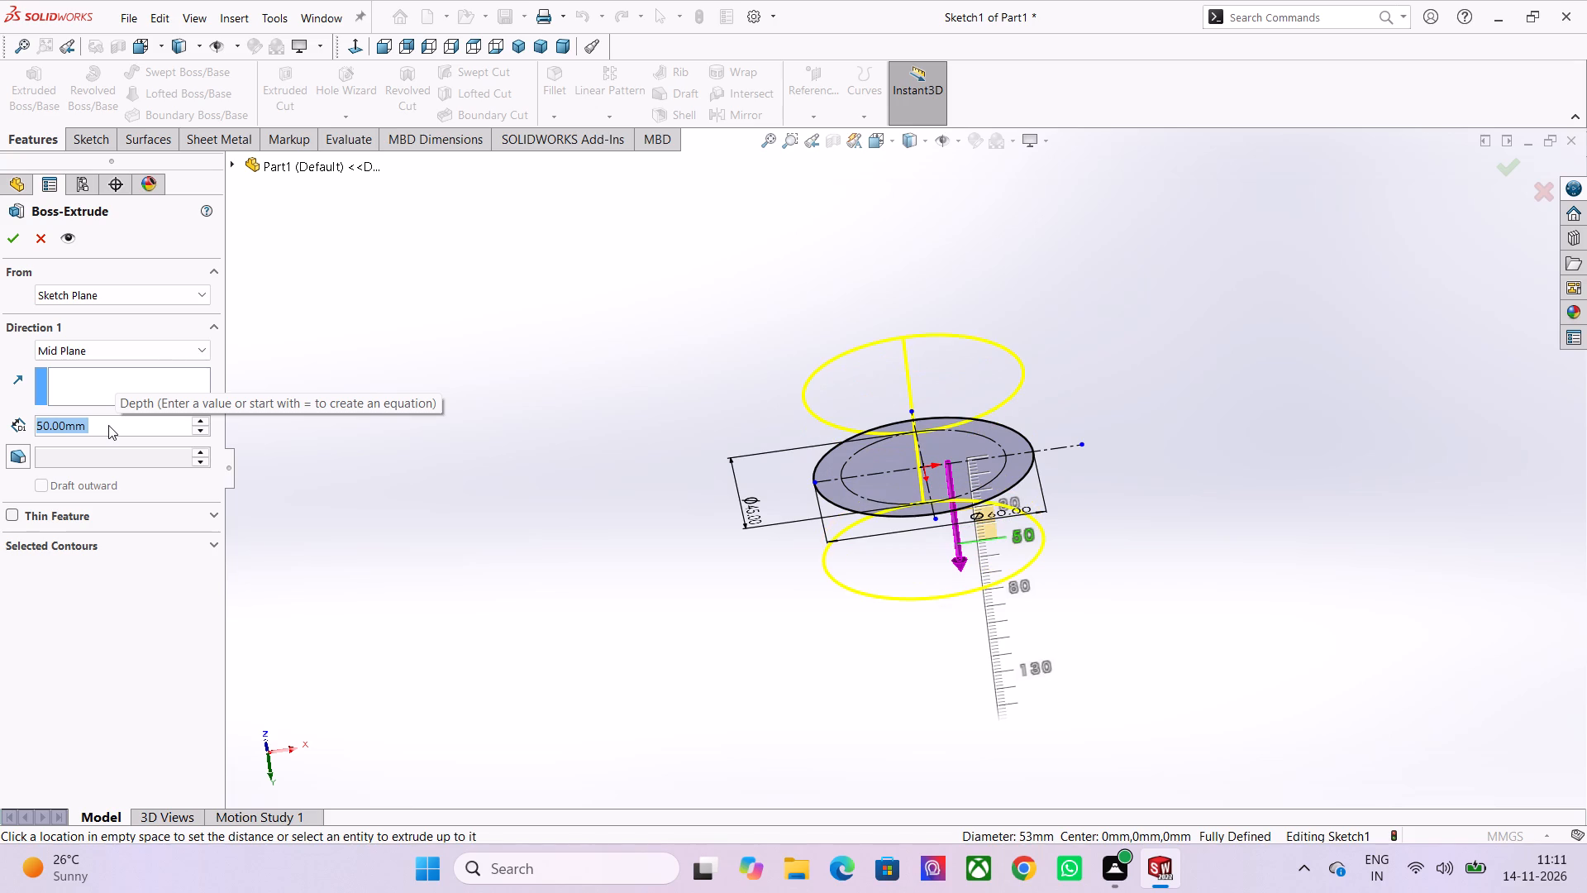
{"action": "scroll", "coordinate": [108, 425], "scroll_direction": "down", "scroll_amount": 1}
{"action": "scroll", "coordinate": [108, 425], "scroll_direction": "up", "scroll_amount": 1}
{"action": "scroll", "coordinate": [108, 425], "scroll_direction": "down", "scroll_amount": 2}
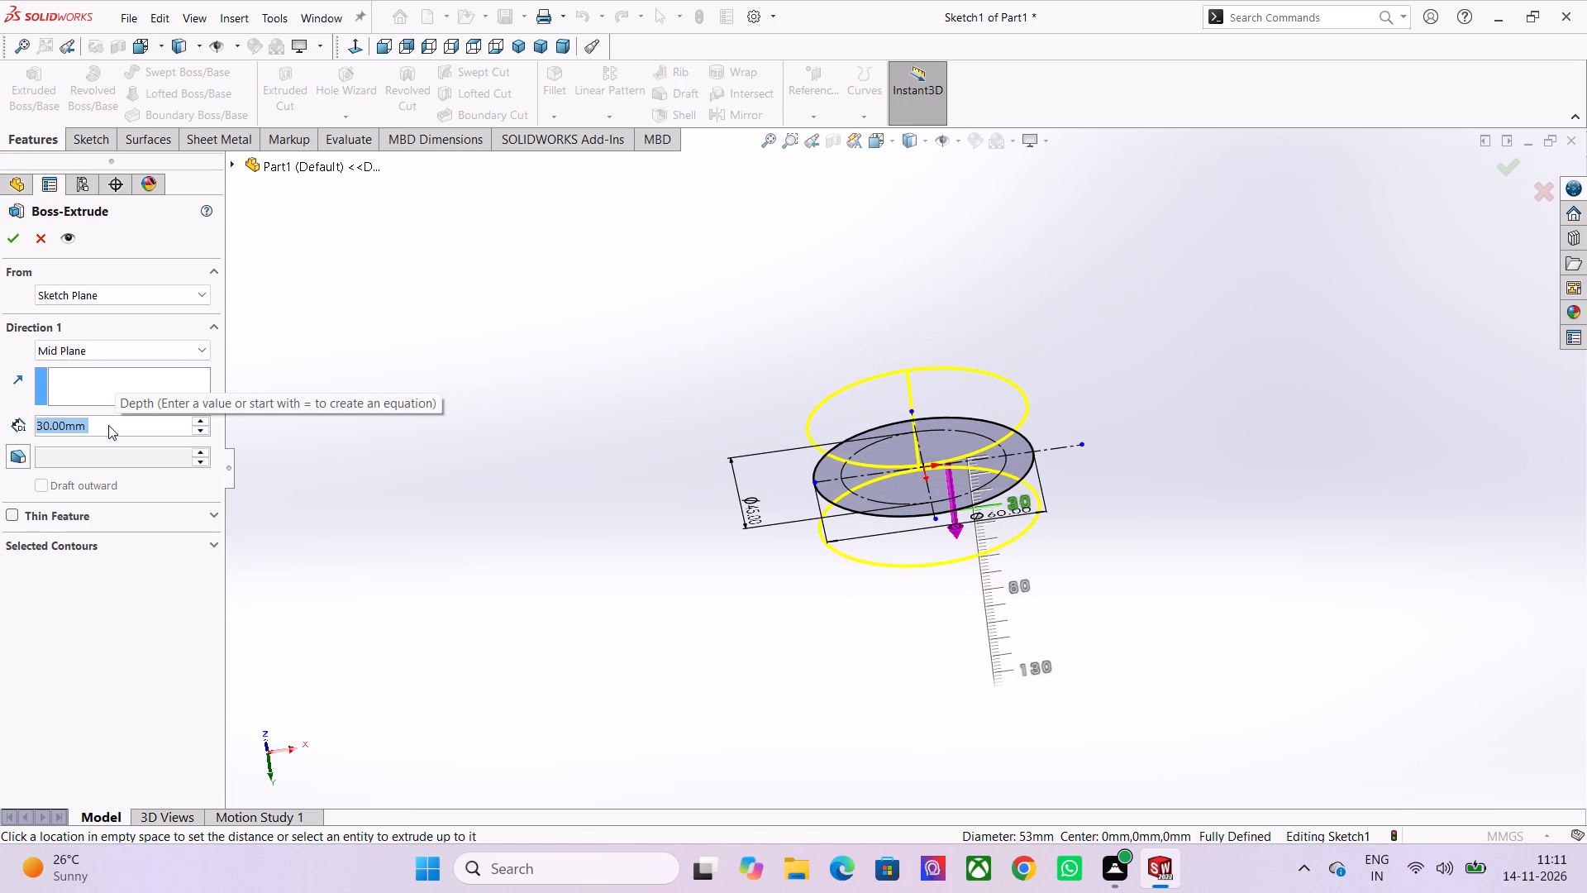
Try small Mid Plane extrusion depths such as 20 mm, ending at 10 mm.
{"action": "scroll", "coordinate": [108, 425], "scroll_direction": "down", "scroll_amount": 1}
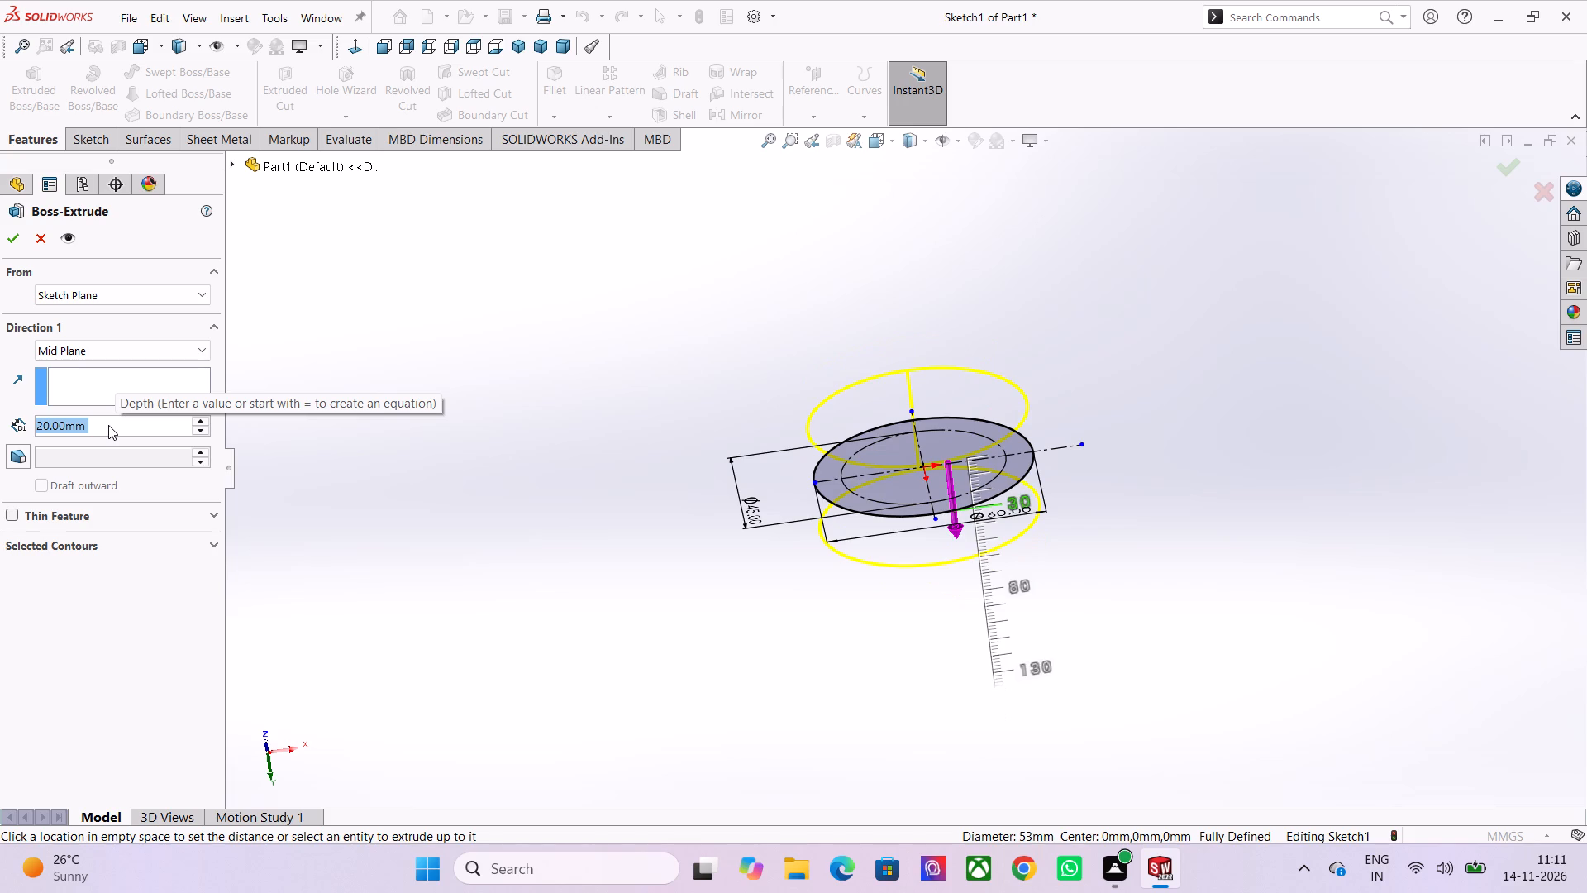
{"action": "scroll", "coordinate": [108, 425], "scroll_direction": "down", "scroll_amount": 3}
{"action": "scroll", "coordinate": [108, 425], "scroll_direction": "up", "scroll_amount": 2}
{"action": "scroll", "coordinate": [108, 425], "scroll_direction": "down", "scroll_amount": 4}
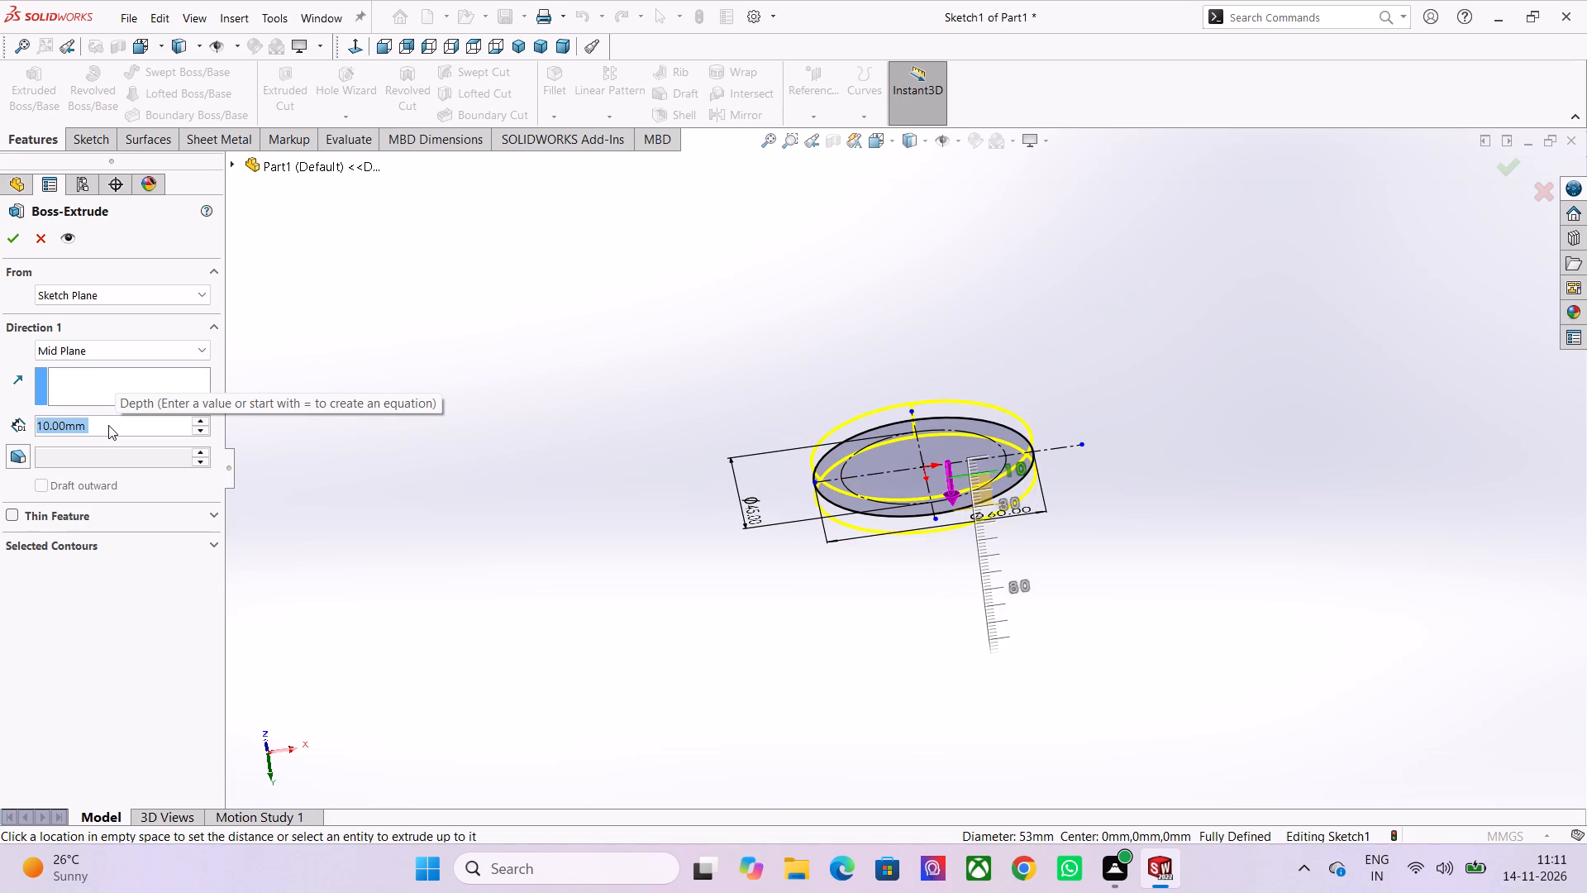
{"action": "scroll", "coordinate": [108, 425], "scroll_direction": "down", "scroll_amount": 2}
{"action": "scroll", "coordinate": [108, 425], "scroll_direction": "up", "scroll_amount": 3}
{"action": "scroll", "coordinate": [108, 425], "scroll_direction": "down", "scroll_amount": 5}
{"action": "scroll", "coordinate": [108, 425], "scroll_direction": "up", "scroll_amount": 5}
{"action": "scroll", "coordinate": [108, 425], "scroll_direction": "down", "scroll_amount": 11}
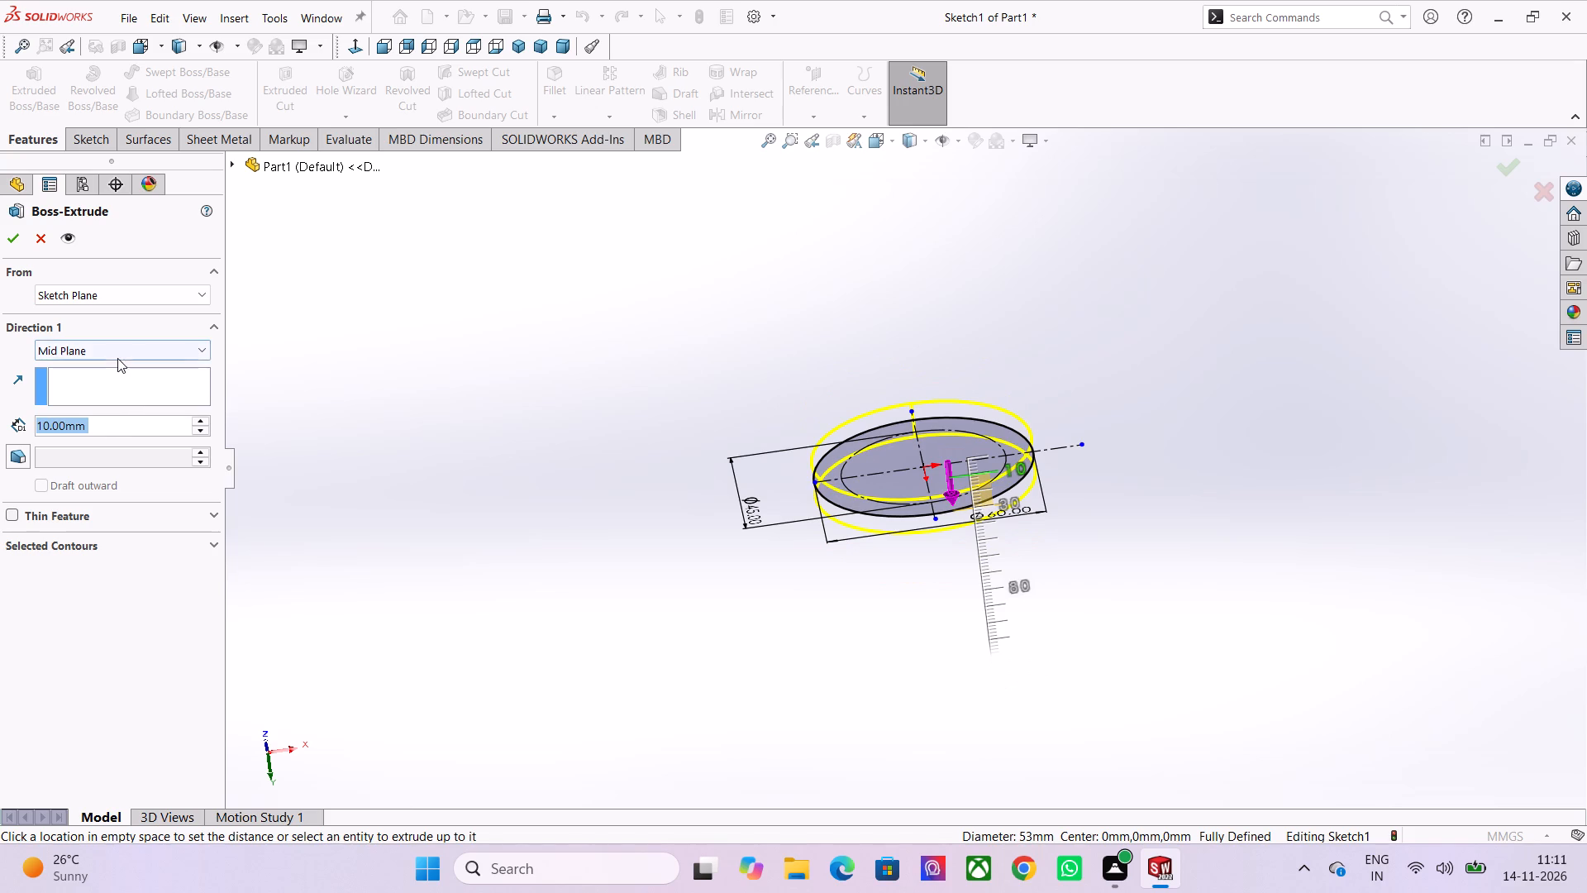
Set the end condition back to Blind and try depths such as 70 mm, ending at 10 mm.
{"action": "left_click", "coordinate": [111, 354]}
{"action": "left_click", "coordinate": [82, 369]}
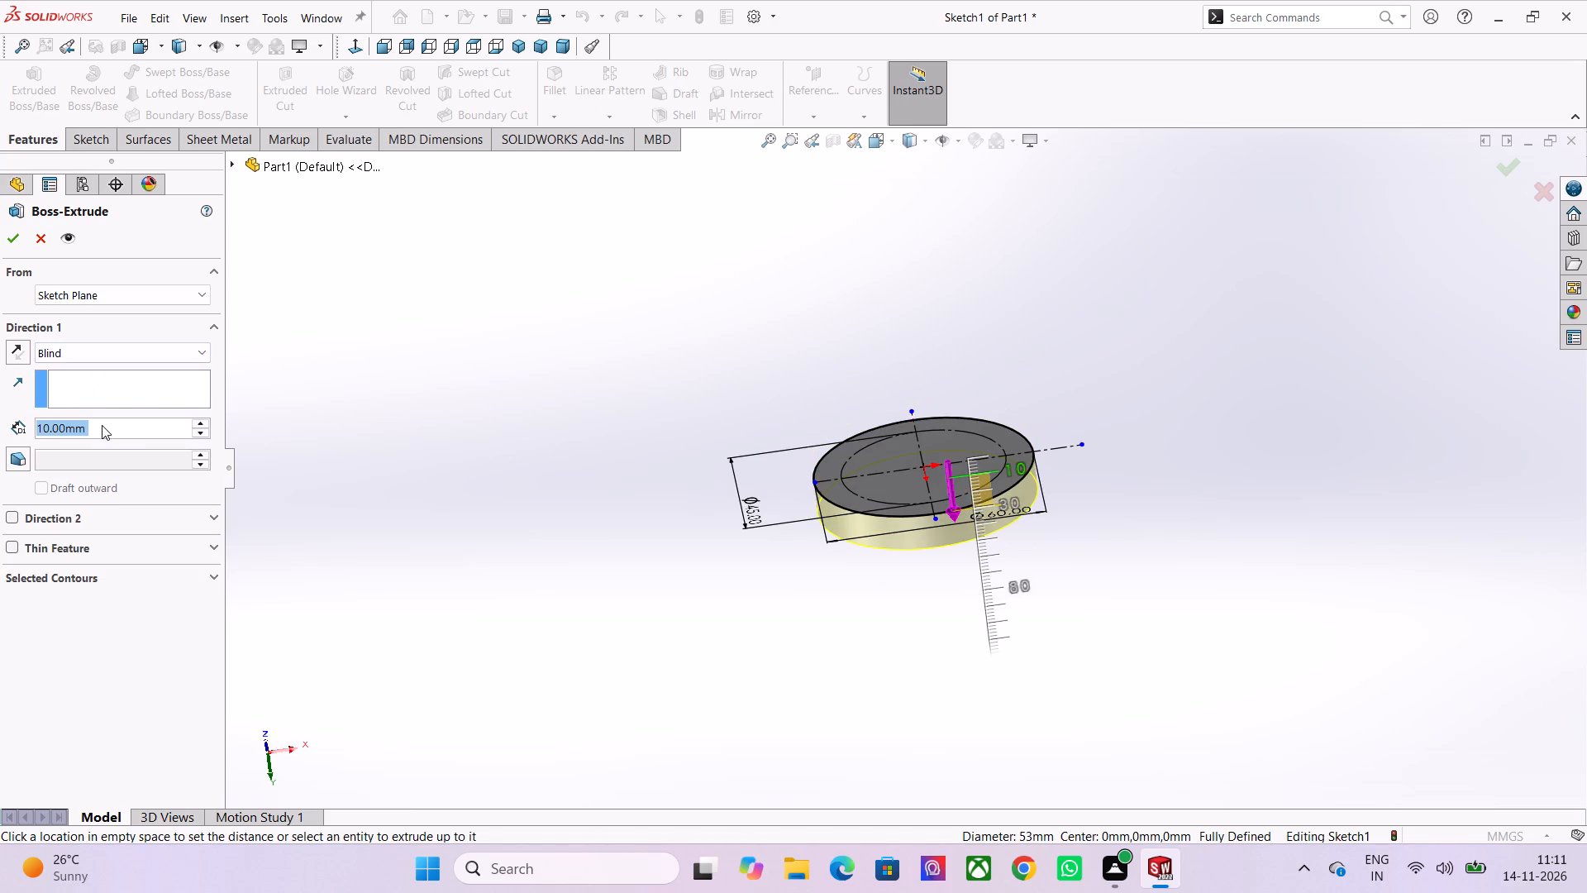
{"action": "scroll", "coordinate": [102, 425], "scroll_direction": "up", "scroll_amount": 6}
{"action": "scroll", "coordinate": [102, 425], "scroll_direction": "down", "scroll_amount": 3}
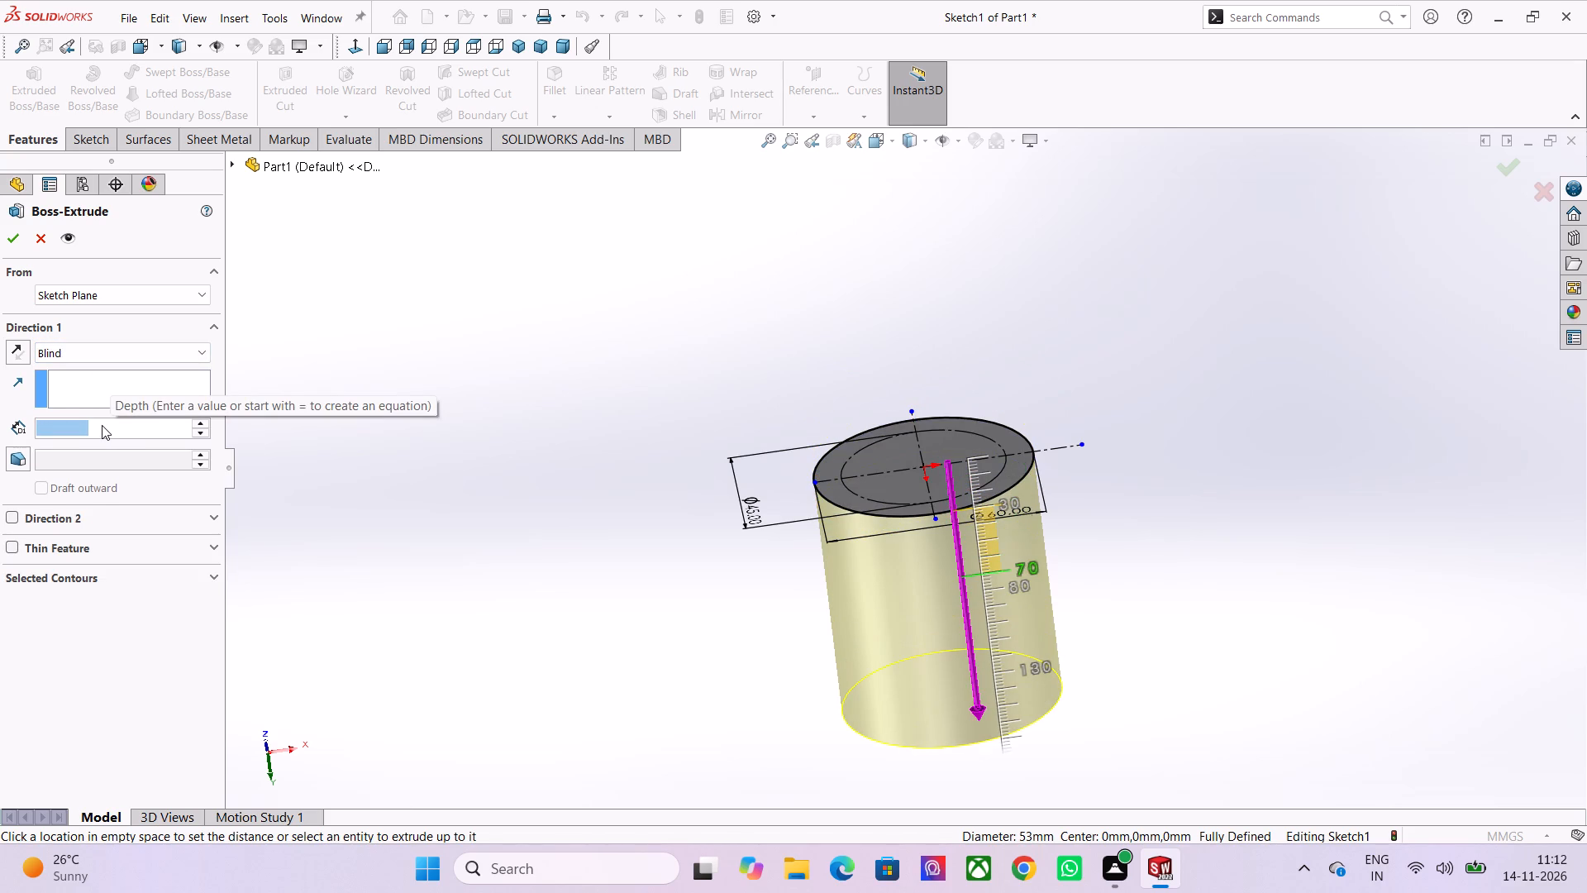
{"action": "scroll", "coordinate": [102, 425], "scroll_direction": "down", "scroll_amount": 7}
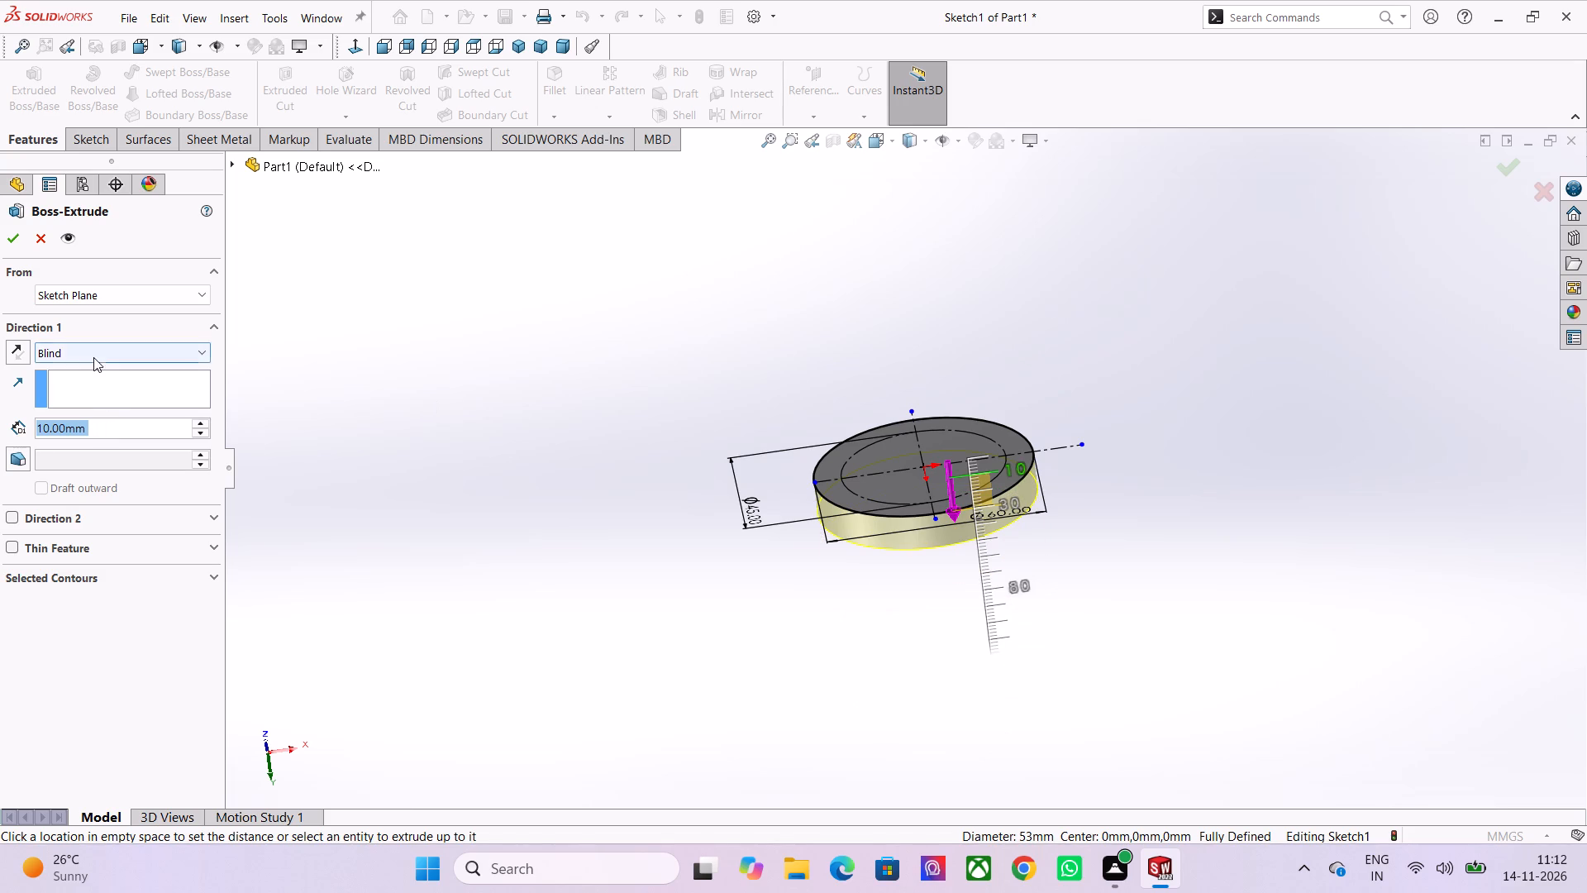
Set the extrusion's end condition to Mid Plane.
{"action": "left_click", "coordinate": [93, 357]}
{"action": "left_click", "coordinate": [95, 436]}
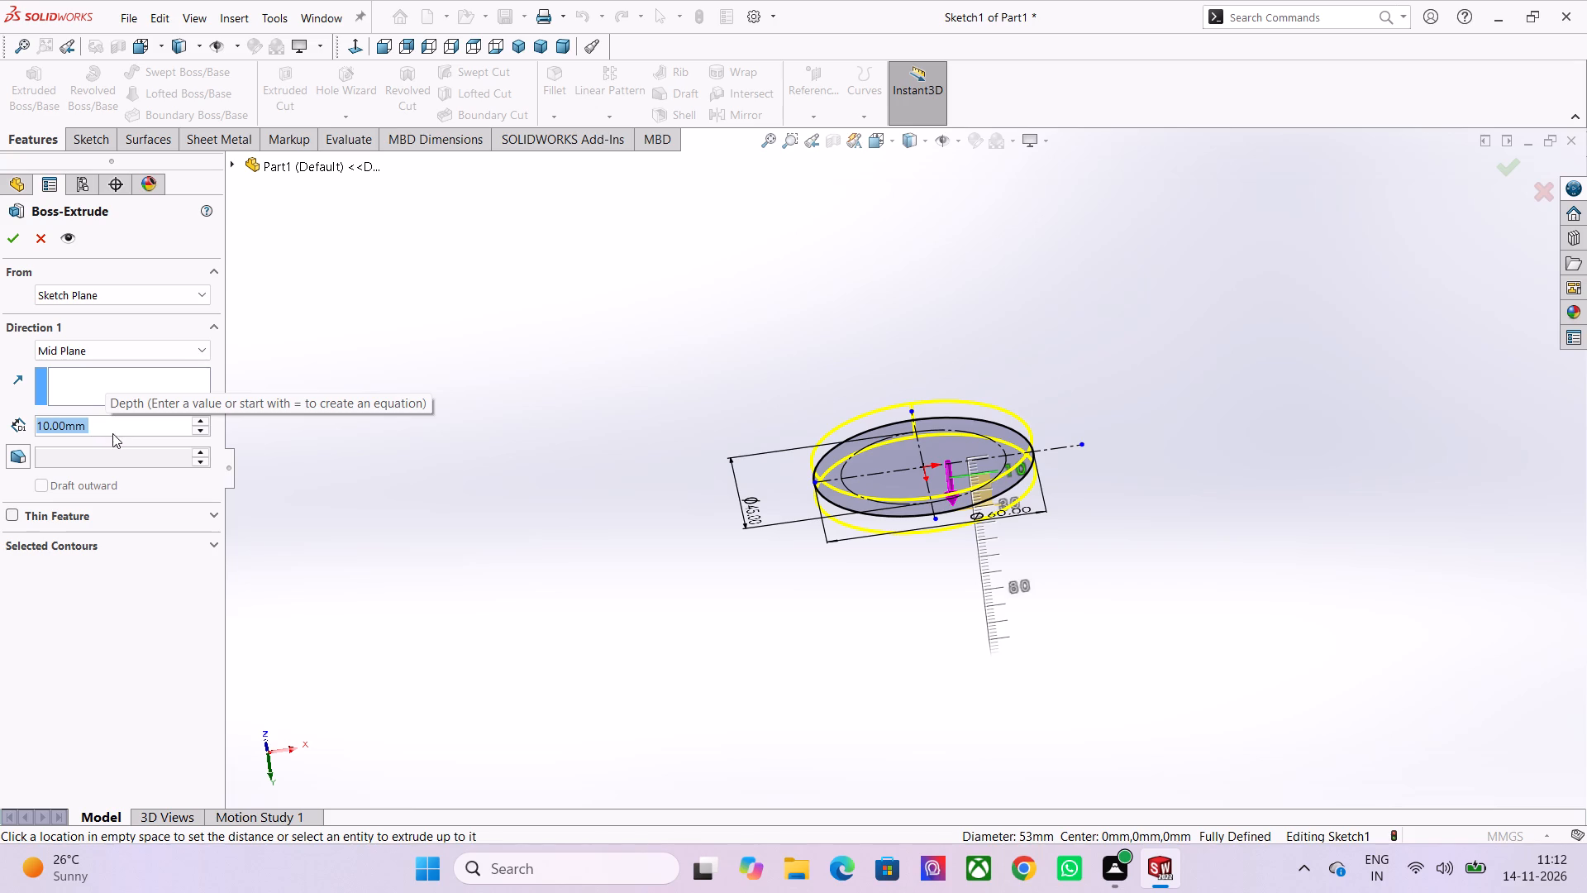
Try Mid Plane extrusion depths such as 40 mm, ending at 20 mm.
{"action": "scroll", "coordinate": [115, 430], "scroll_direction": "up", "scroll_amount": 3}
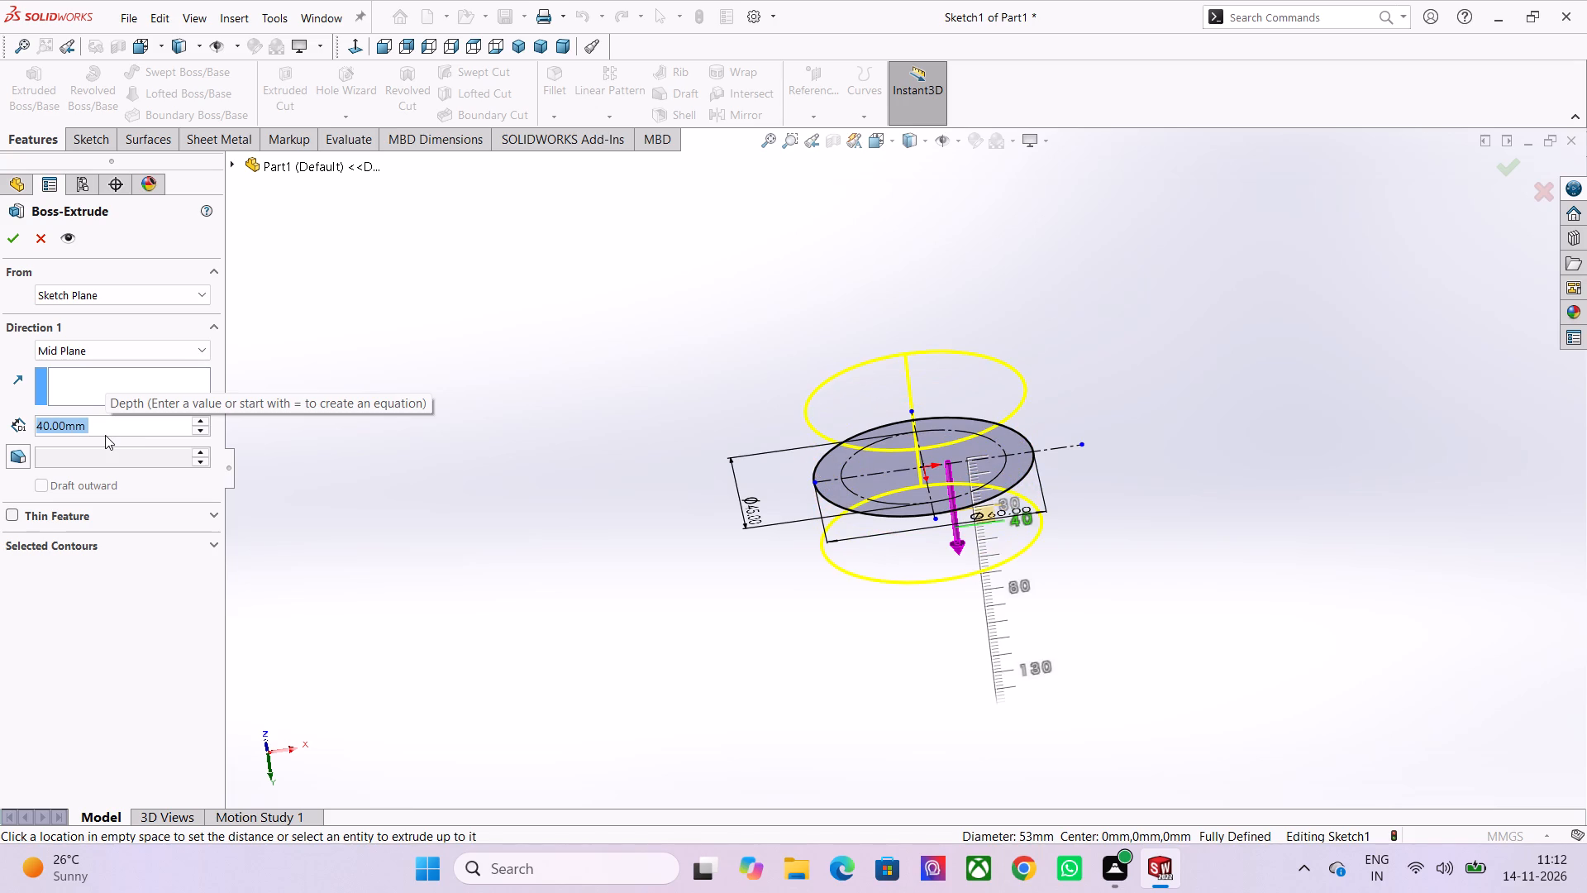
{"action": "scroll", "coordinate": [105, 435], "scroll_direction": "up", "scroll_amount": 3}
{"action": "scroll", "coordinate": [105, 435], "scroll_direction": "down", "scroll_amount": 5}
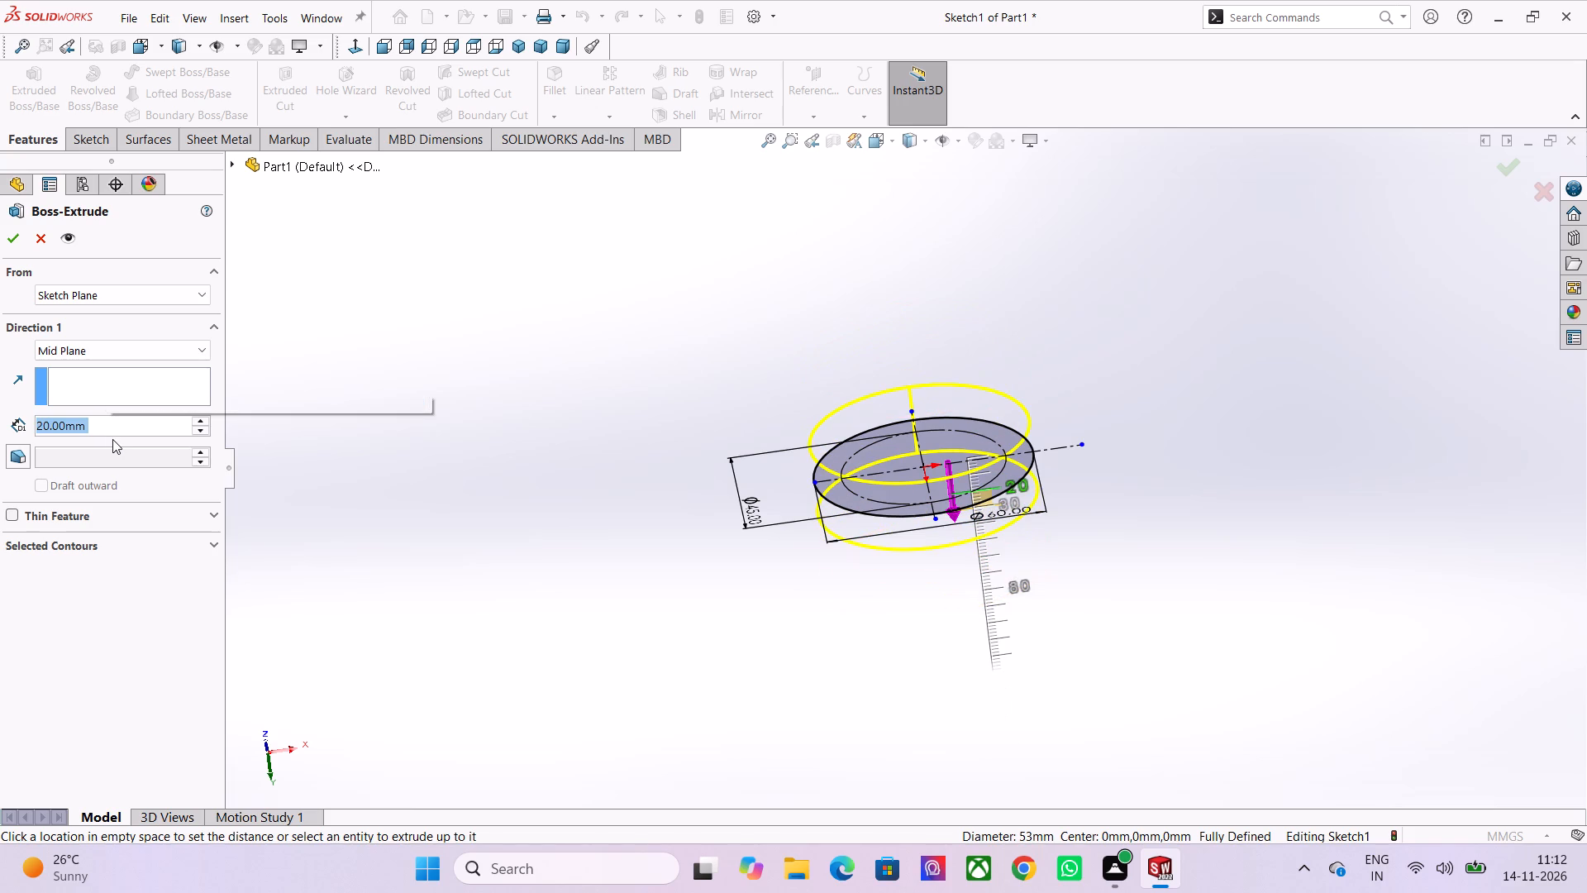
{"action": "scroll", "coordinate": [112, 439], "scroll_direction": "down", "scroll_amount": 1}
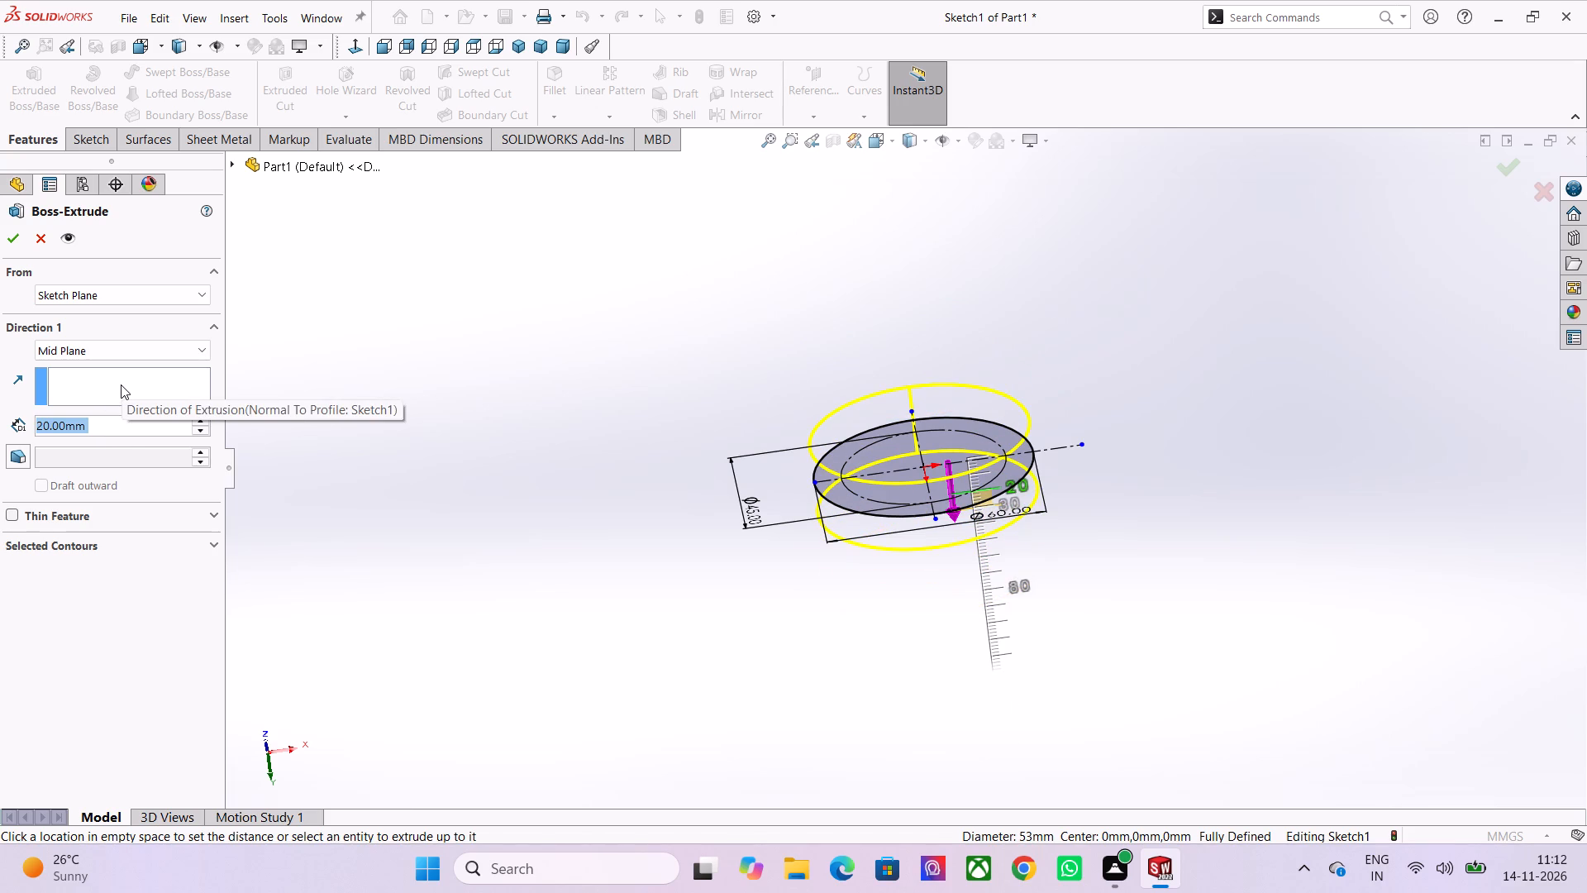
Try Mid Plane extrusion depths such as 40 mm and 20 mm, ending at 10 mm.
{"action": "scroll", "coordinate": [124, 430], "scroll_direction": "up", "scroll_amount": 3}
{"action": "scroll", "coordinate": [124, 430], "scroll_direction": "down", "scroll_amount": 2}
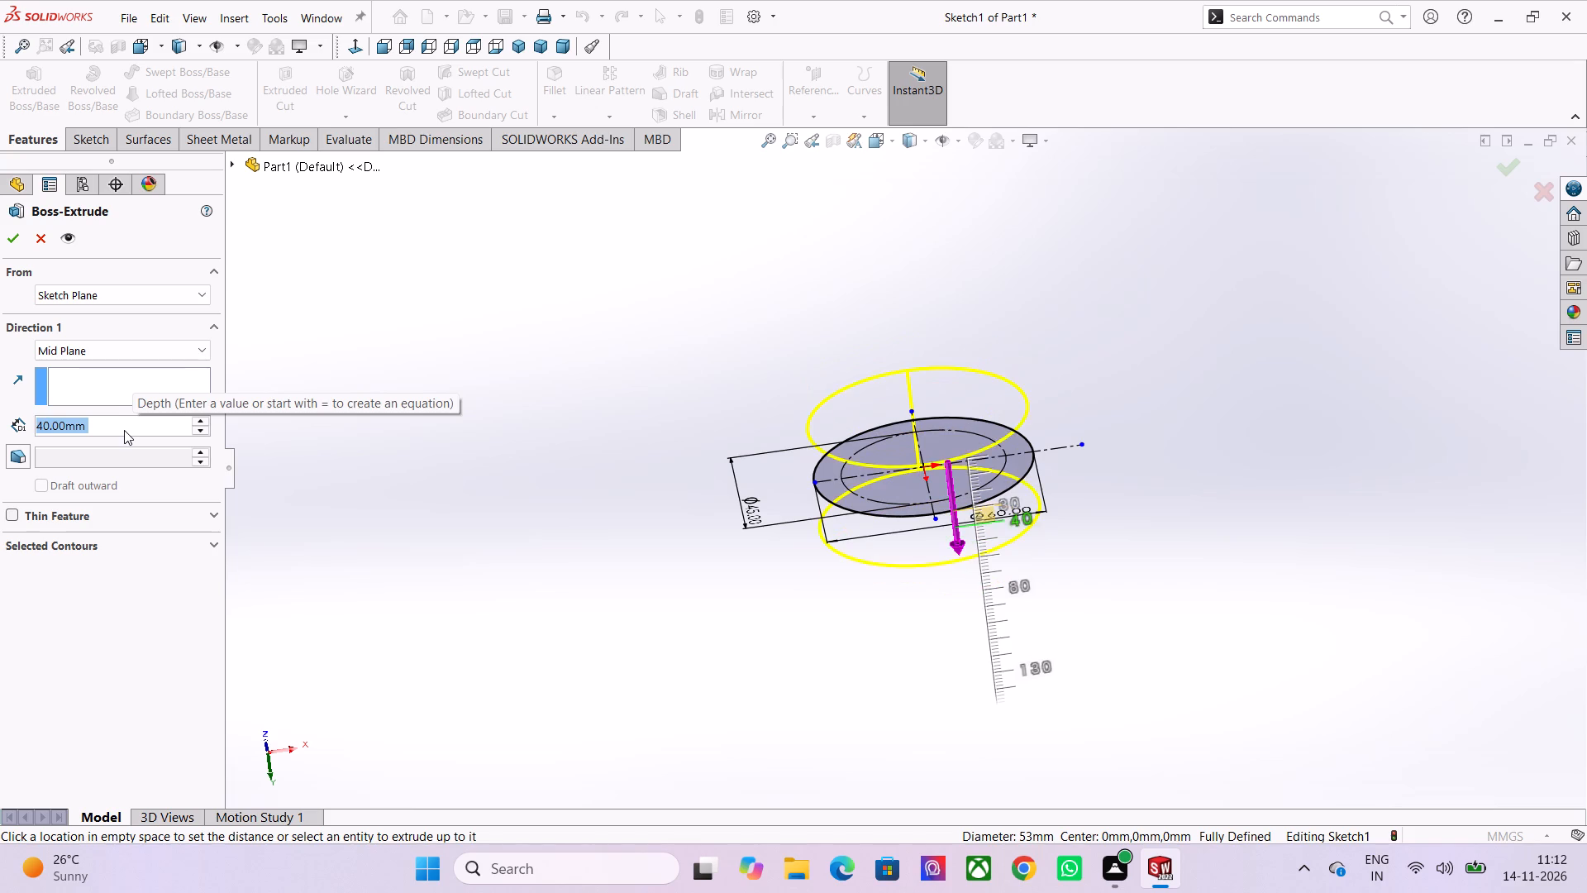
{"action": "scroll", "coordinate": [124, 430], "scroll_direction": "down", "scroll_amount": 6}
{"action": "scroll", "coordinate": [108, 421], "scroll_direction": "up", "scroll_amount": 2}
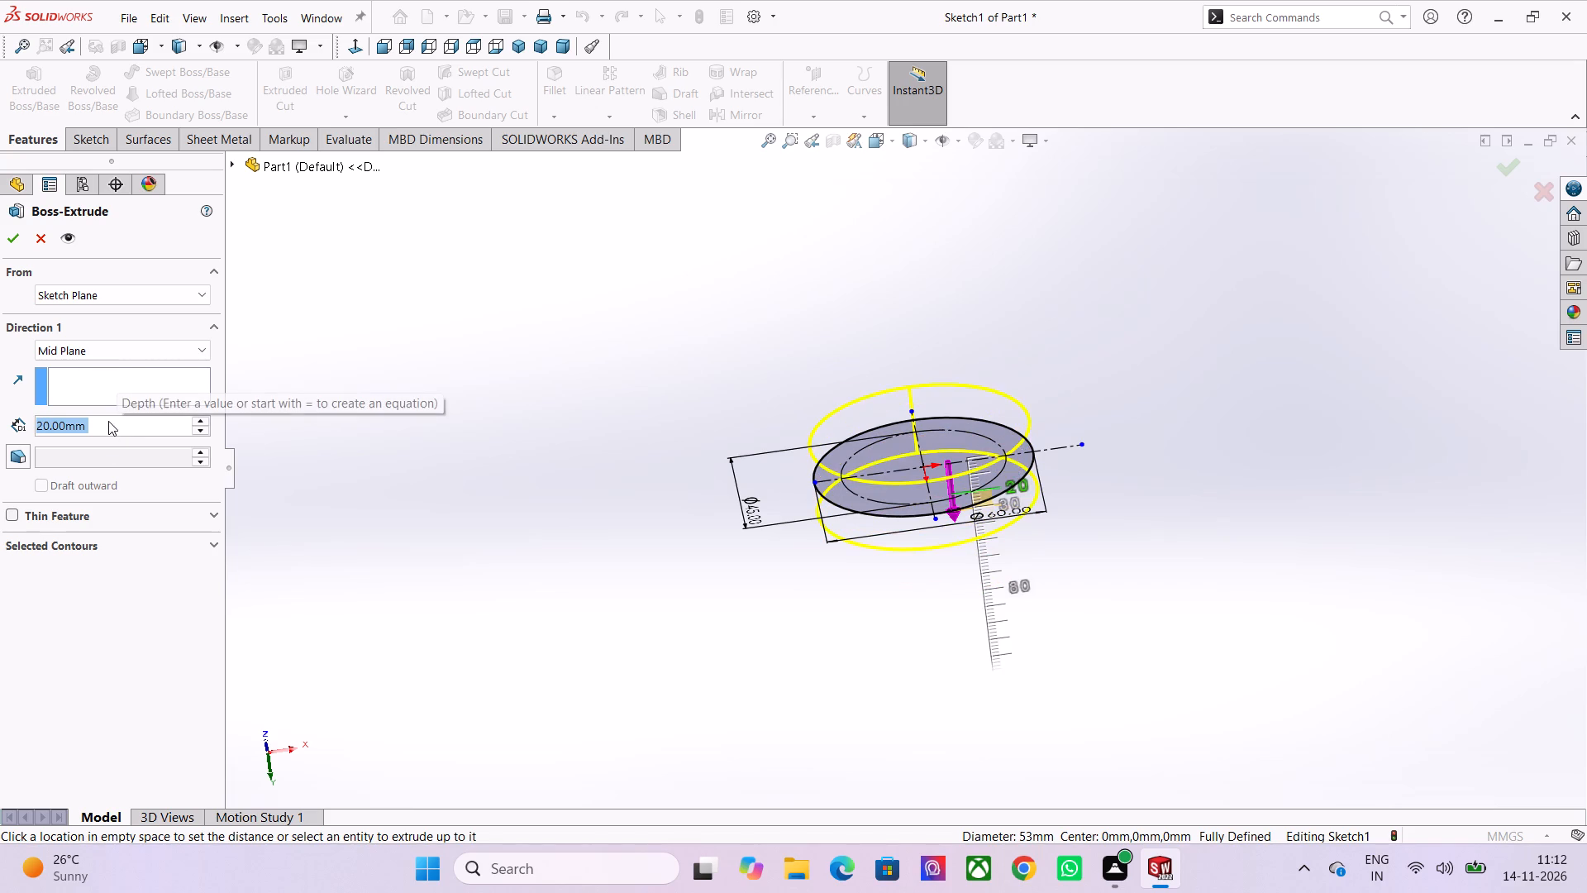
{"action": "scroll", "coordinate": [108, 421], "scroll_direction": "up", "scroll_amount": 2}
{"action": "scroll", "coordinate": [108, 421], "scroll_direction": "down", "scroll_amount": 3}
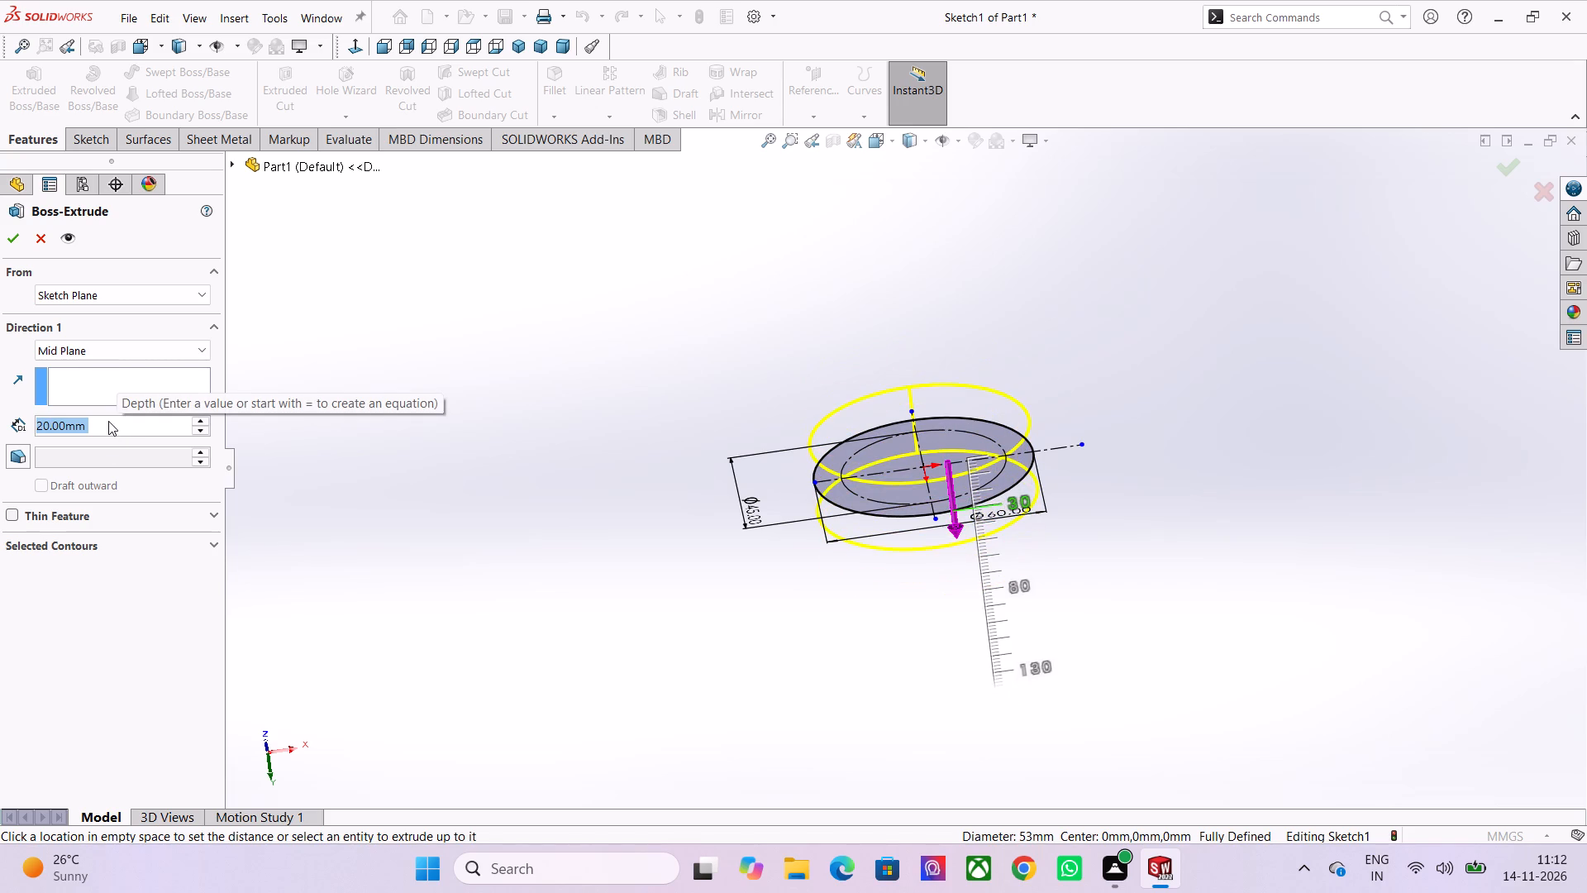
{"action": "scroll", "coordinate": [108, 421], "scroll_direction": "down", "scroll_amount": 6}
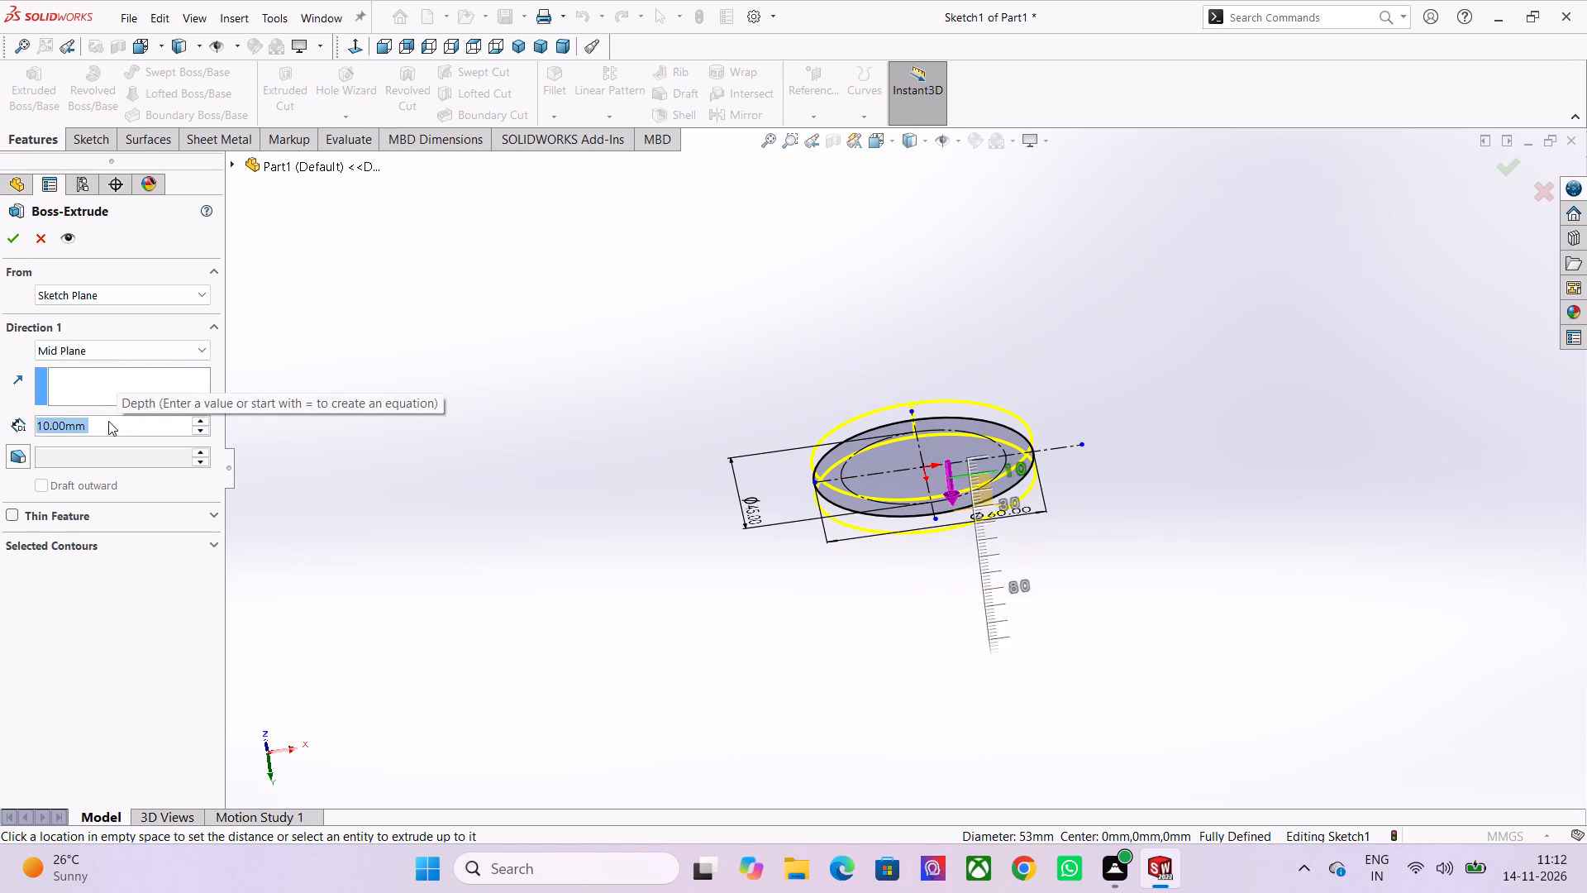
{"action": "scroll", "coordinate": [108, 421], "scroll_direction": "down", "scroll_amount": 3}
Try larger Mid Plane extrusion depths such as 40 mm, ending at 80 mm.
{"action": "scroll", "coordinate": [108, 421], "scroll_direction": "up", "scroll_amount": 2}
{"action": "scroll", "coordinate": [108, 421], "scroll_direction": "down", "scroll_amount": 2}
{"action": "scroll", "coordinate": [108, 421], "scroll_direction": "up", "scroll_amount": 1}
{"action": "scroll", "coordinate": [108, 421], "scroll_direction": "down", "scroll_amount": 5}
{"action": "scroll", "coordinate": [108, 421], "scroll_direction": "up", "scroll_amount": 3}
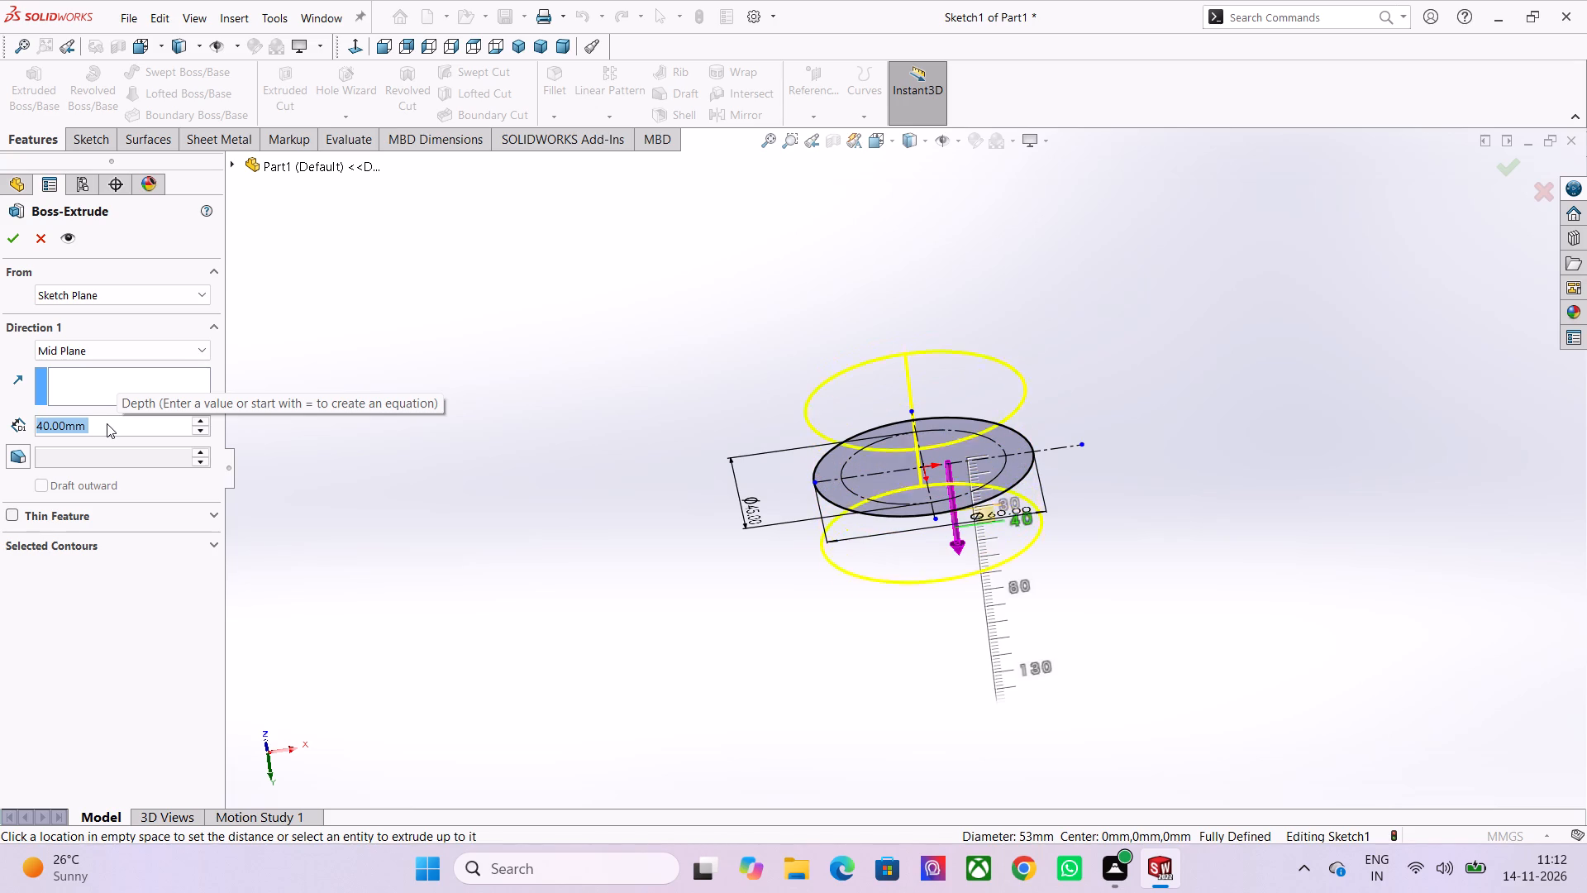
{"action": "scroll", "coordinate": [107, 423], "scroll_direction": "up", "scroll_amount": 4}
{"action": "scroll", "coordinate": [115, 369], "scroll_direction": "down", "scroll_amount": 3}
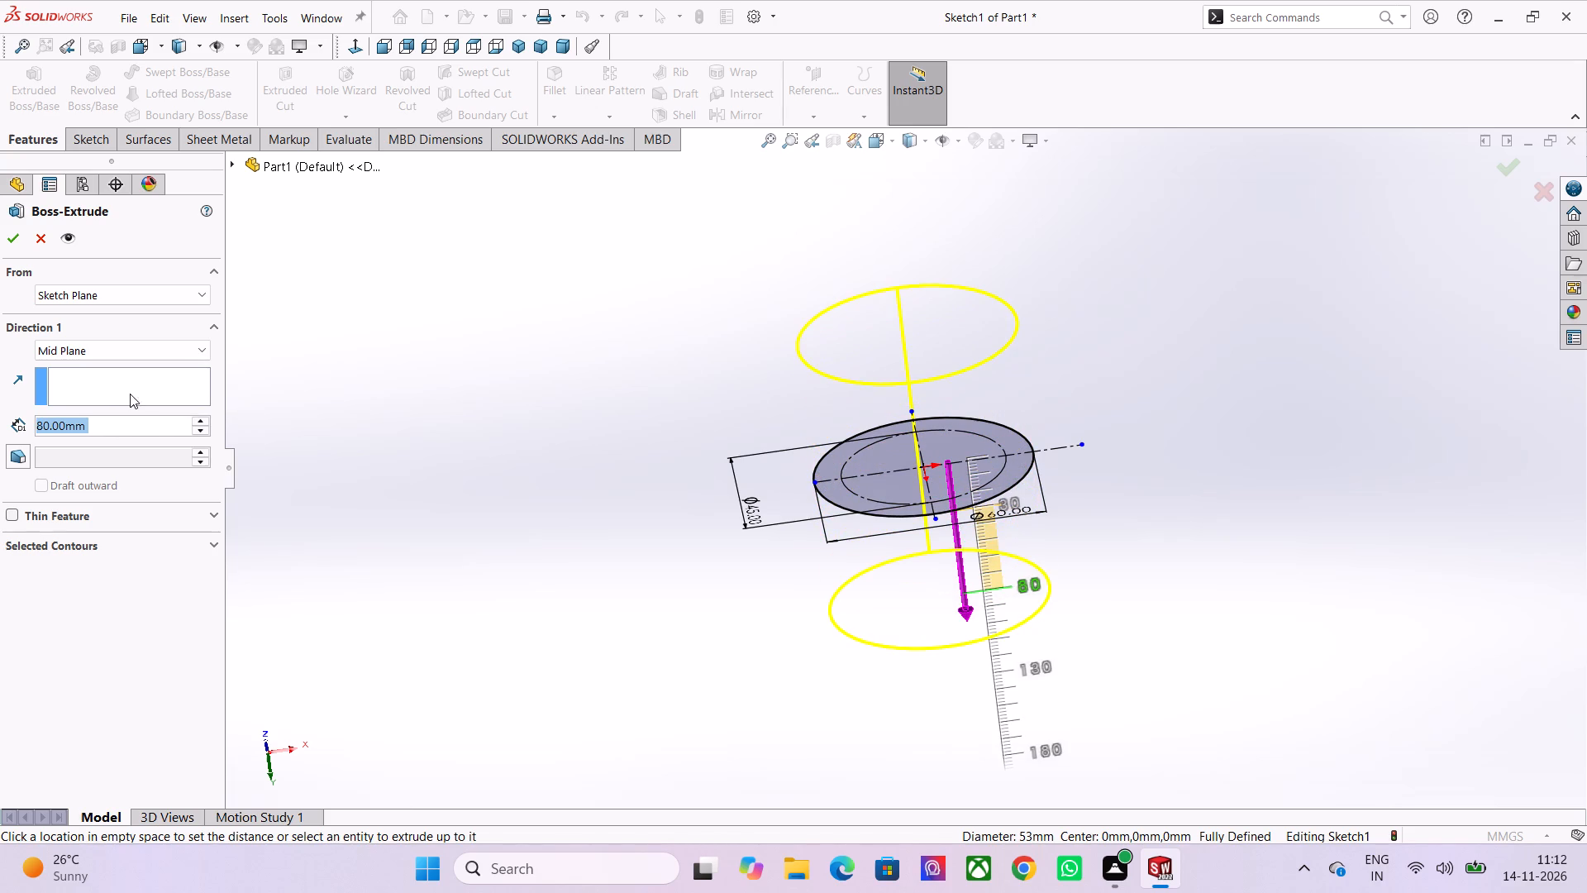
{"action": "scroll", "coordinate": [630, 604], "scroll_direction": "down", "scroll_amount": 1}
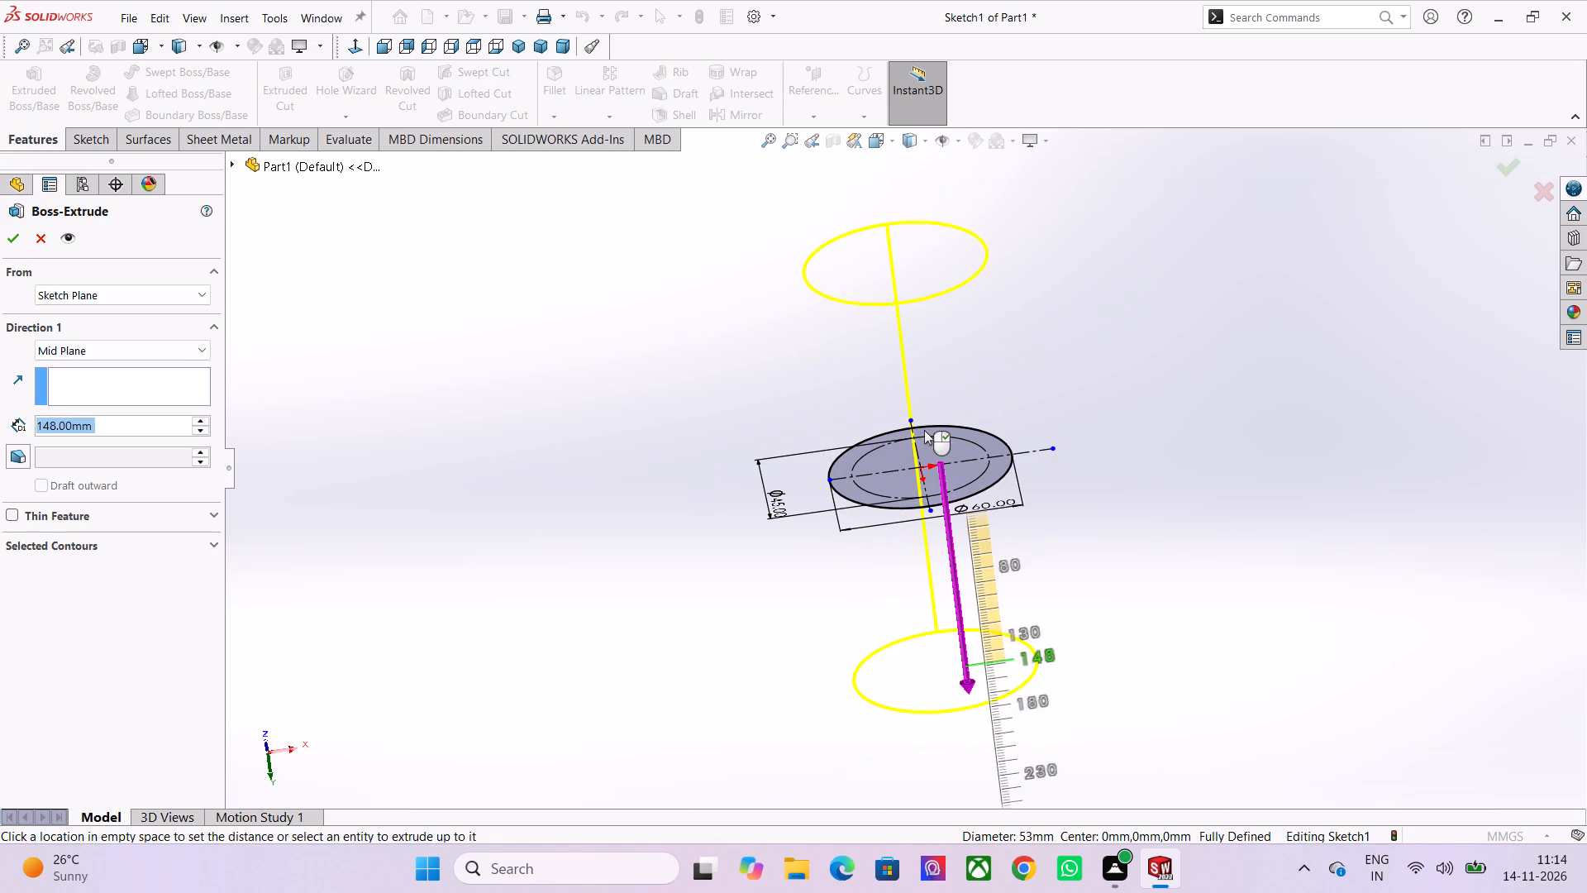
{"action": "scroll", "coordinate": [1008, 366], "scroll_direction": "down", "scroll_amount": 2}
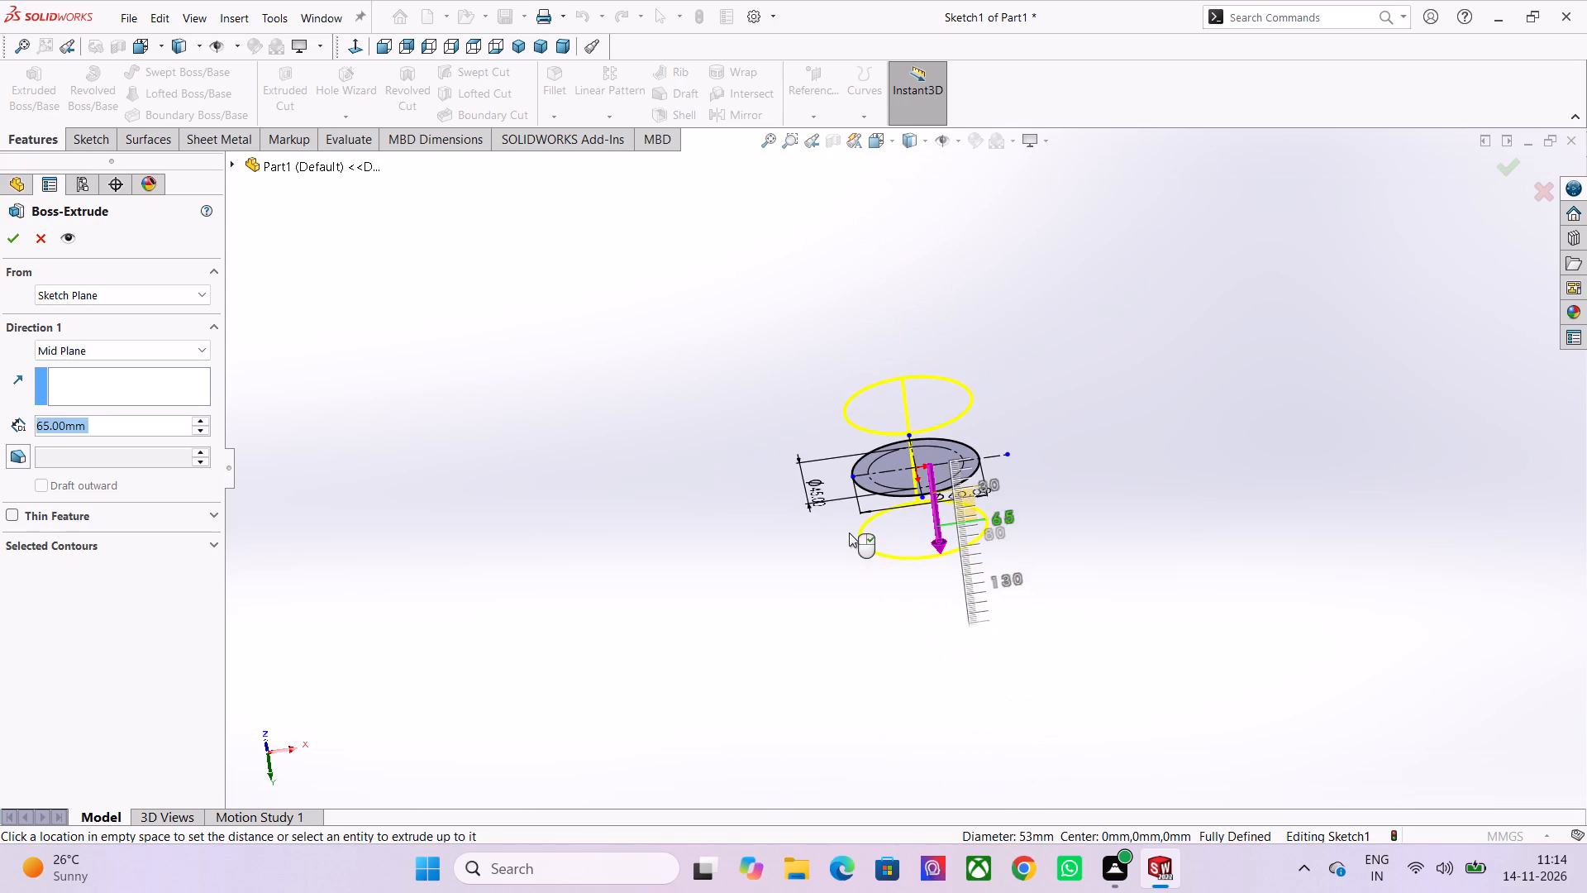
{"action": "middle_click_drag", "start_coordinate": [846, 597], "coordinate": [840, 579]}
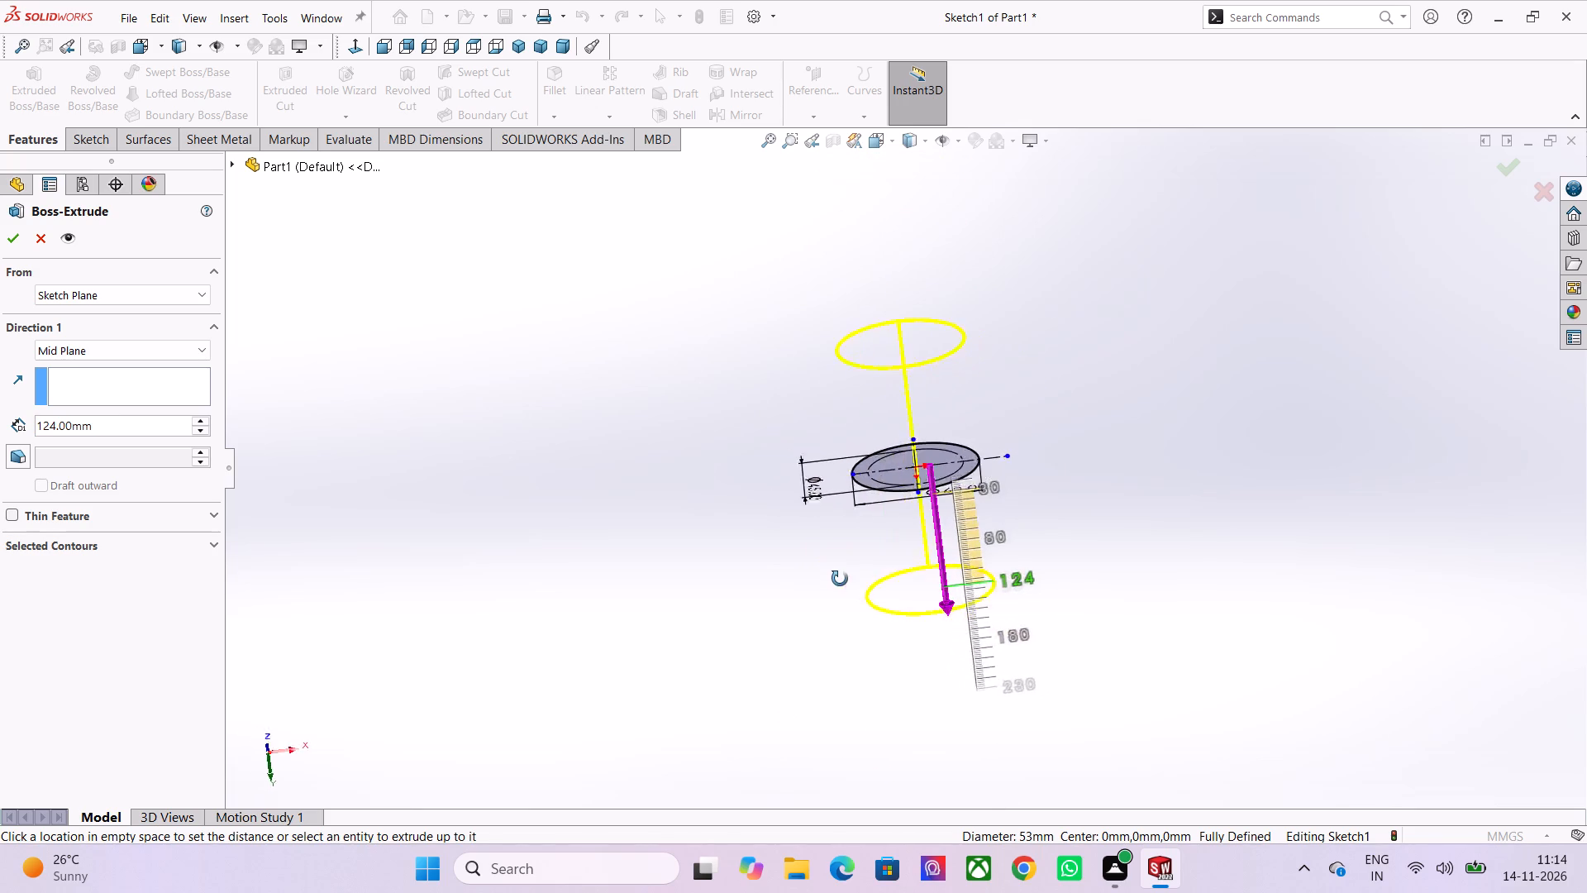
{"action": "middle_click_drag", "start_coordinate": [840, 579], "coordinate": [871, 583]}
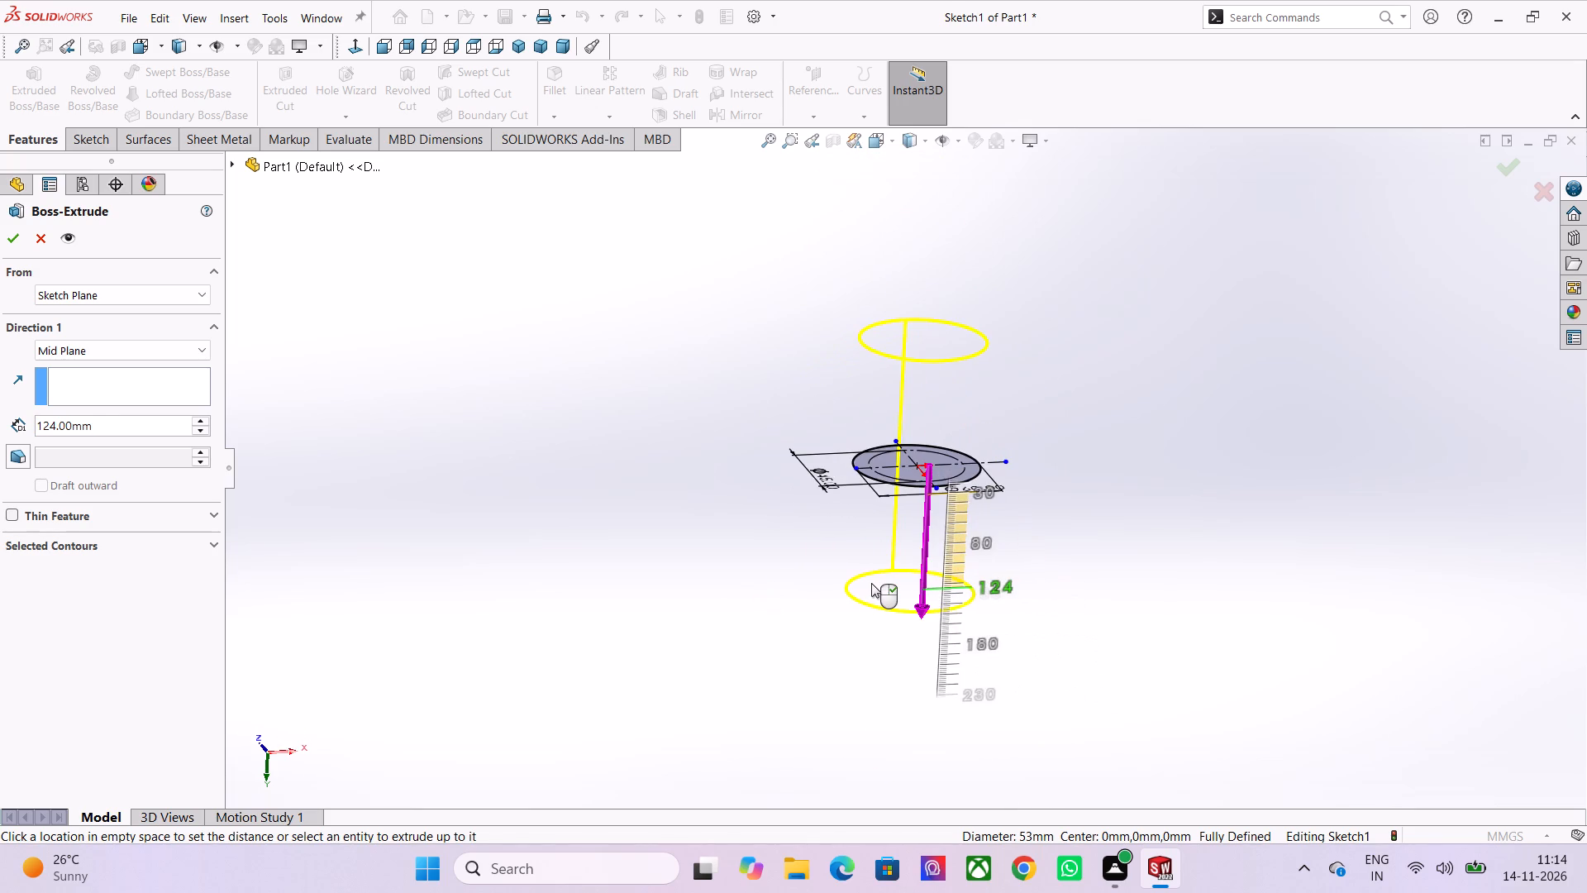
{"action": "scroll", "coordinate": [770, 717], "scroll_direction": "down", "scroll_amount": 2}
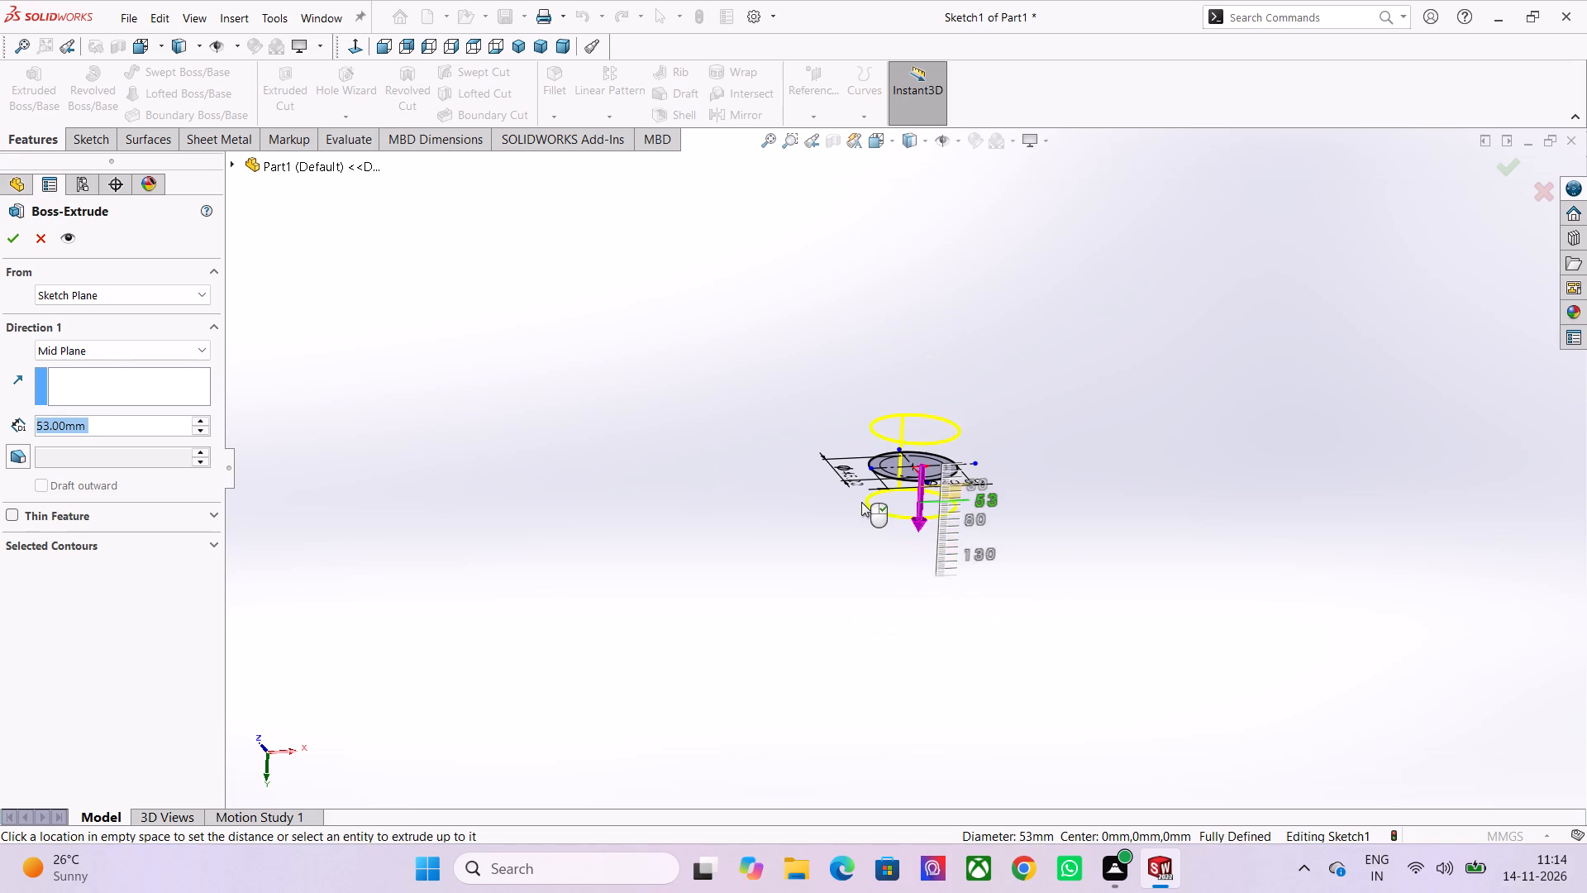
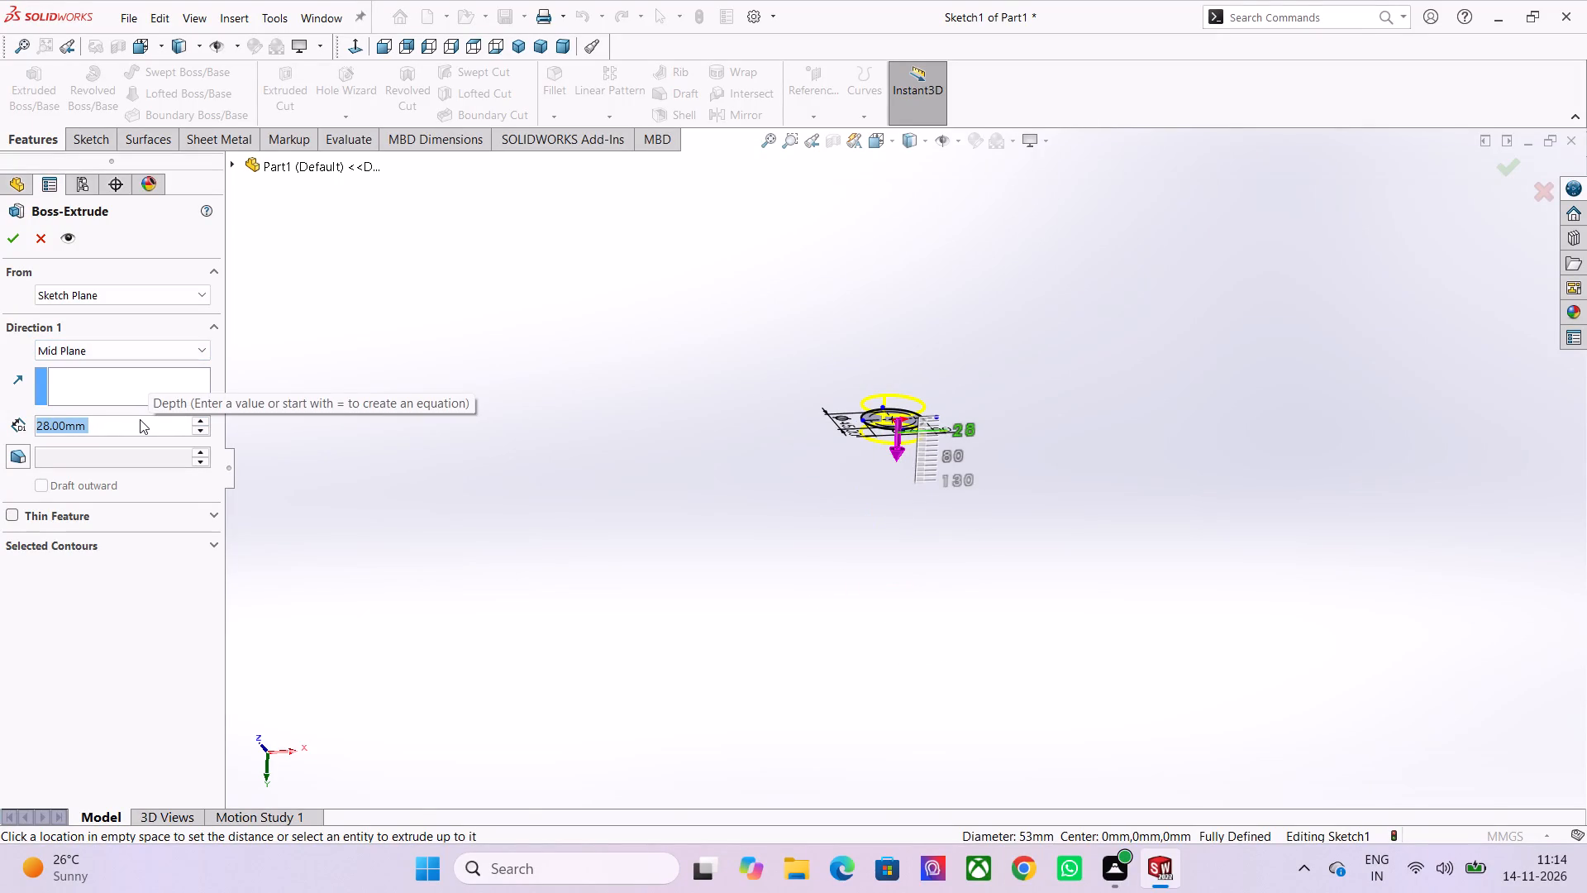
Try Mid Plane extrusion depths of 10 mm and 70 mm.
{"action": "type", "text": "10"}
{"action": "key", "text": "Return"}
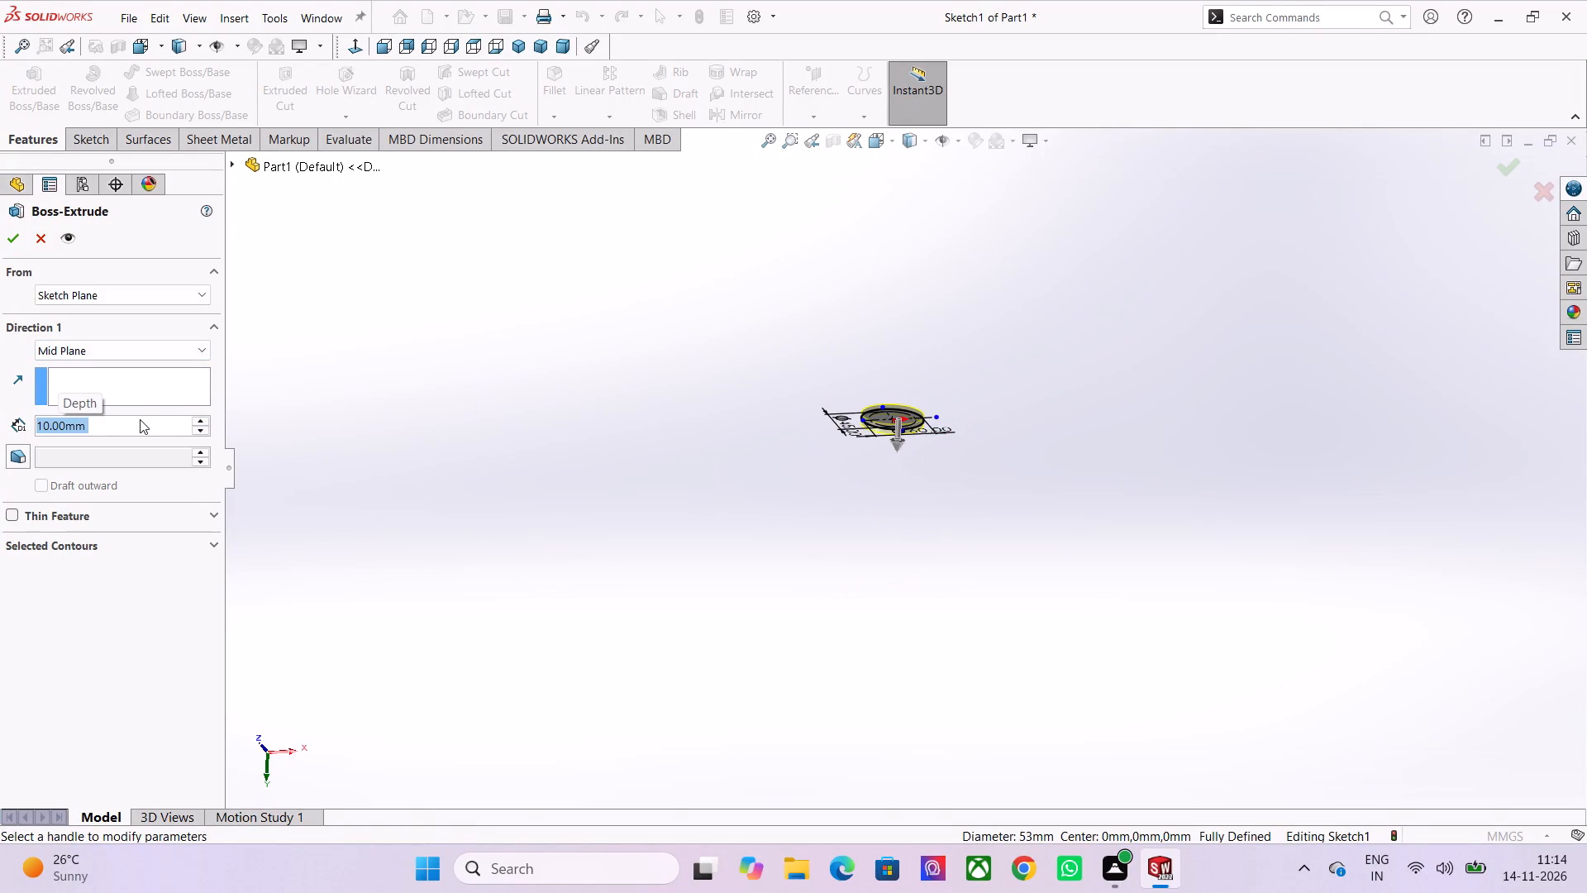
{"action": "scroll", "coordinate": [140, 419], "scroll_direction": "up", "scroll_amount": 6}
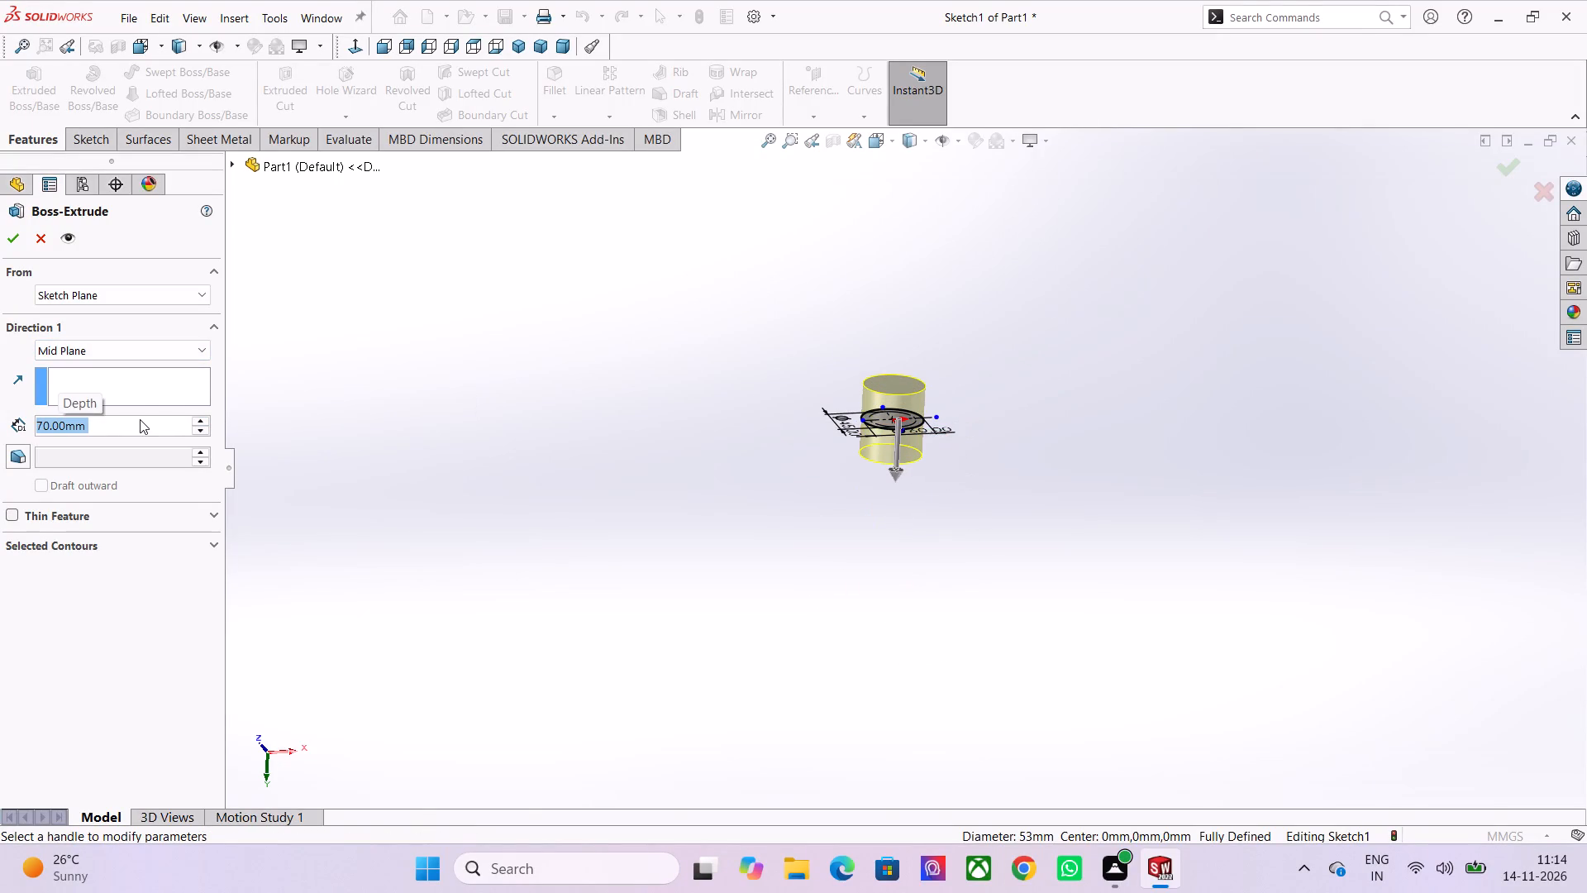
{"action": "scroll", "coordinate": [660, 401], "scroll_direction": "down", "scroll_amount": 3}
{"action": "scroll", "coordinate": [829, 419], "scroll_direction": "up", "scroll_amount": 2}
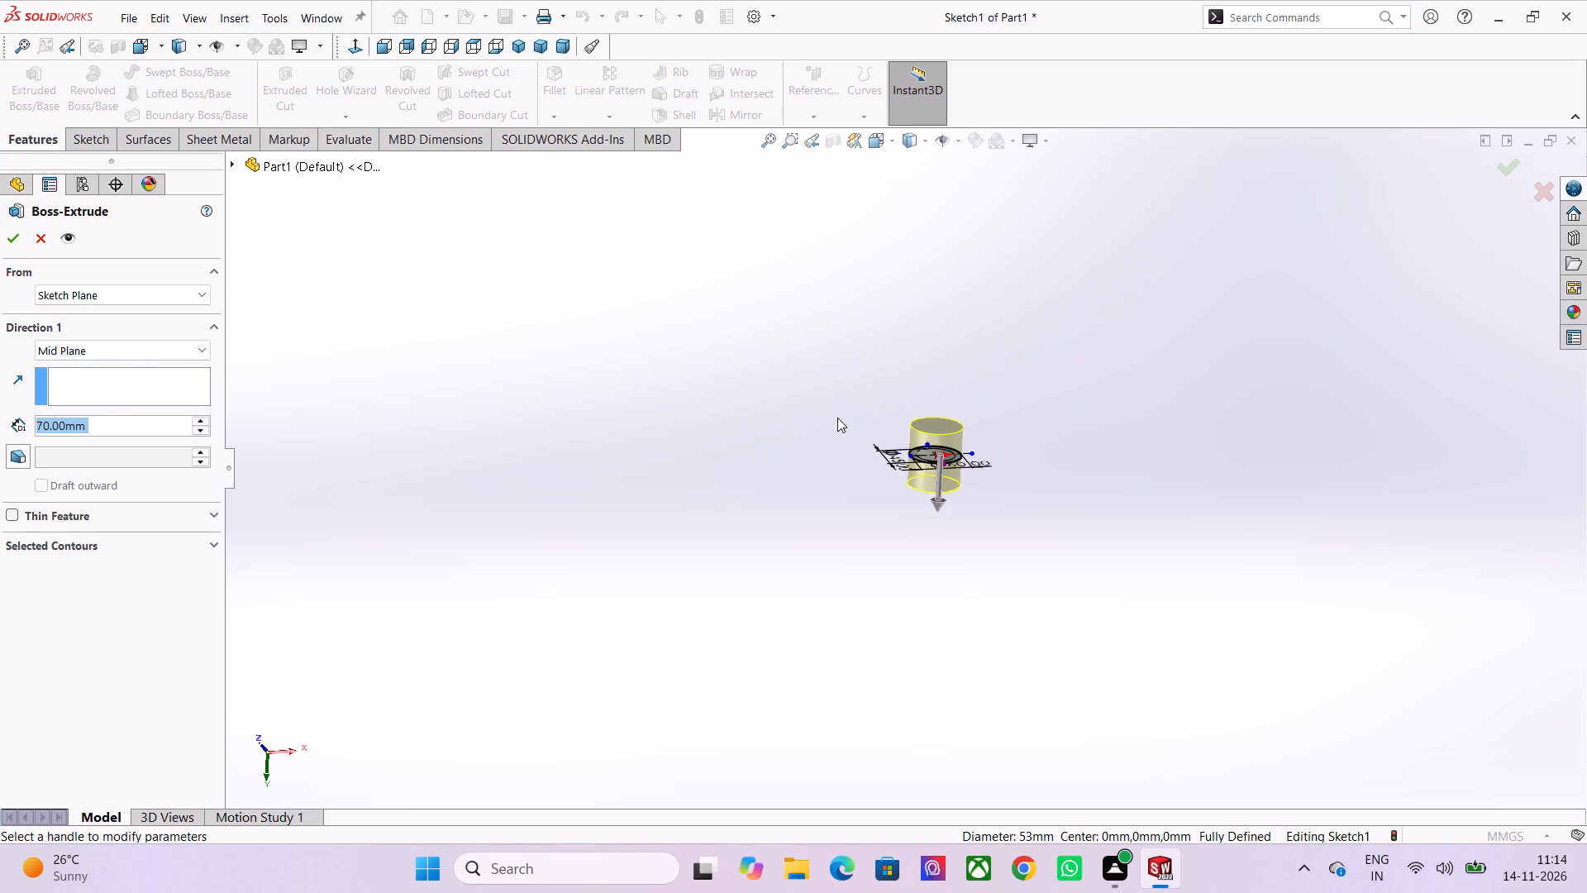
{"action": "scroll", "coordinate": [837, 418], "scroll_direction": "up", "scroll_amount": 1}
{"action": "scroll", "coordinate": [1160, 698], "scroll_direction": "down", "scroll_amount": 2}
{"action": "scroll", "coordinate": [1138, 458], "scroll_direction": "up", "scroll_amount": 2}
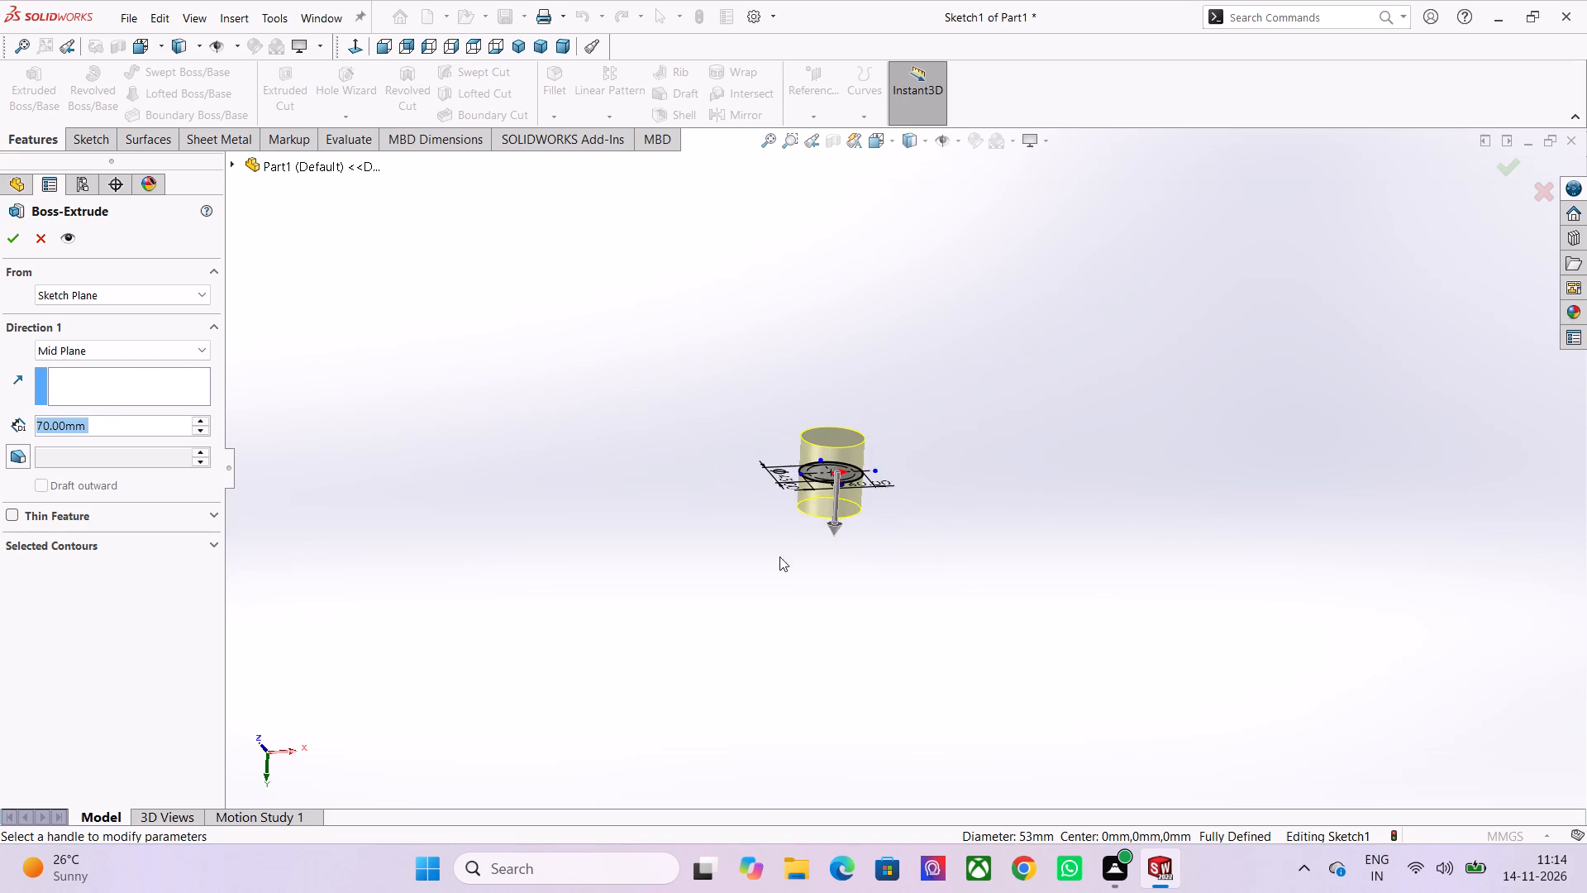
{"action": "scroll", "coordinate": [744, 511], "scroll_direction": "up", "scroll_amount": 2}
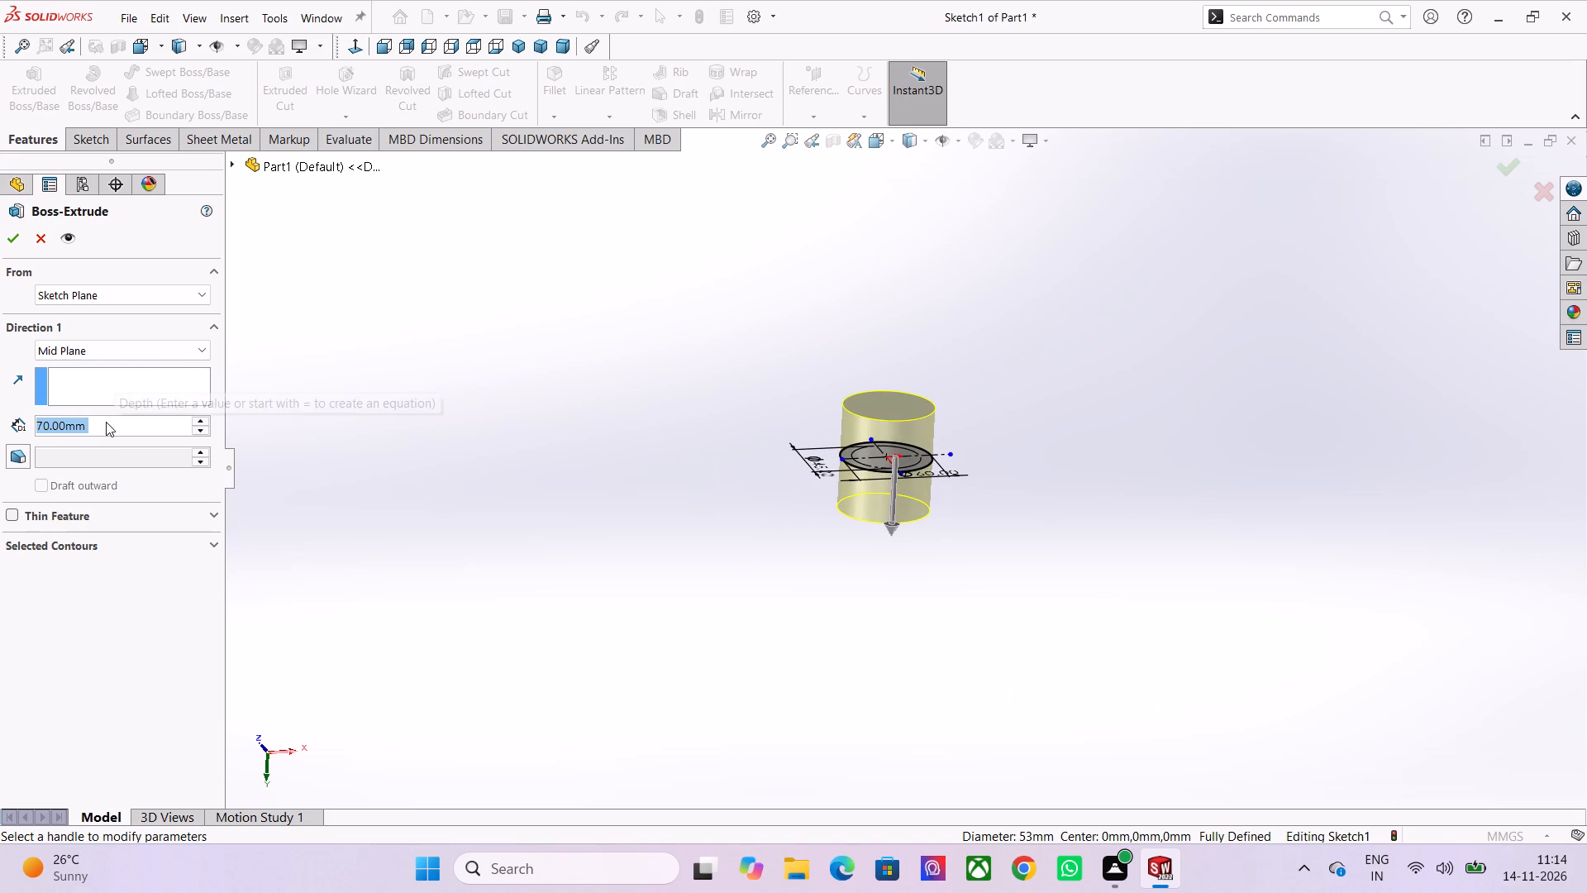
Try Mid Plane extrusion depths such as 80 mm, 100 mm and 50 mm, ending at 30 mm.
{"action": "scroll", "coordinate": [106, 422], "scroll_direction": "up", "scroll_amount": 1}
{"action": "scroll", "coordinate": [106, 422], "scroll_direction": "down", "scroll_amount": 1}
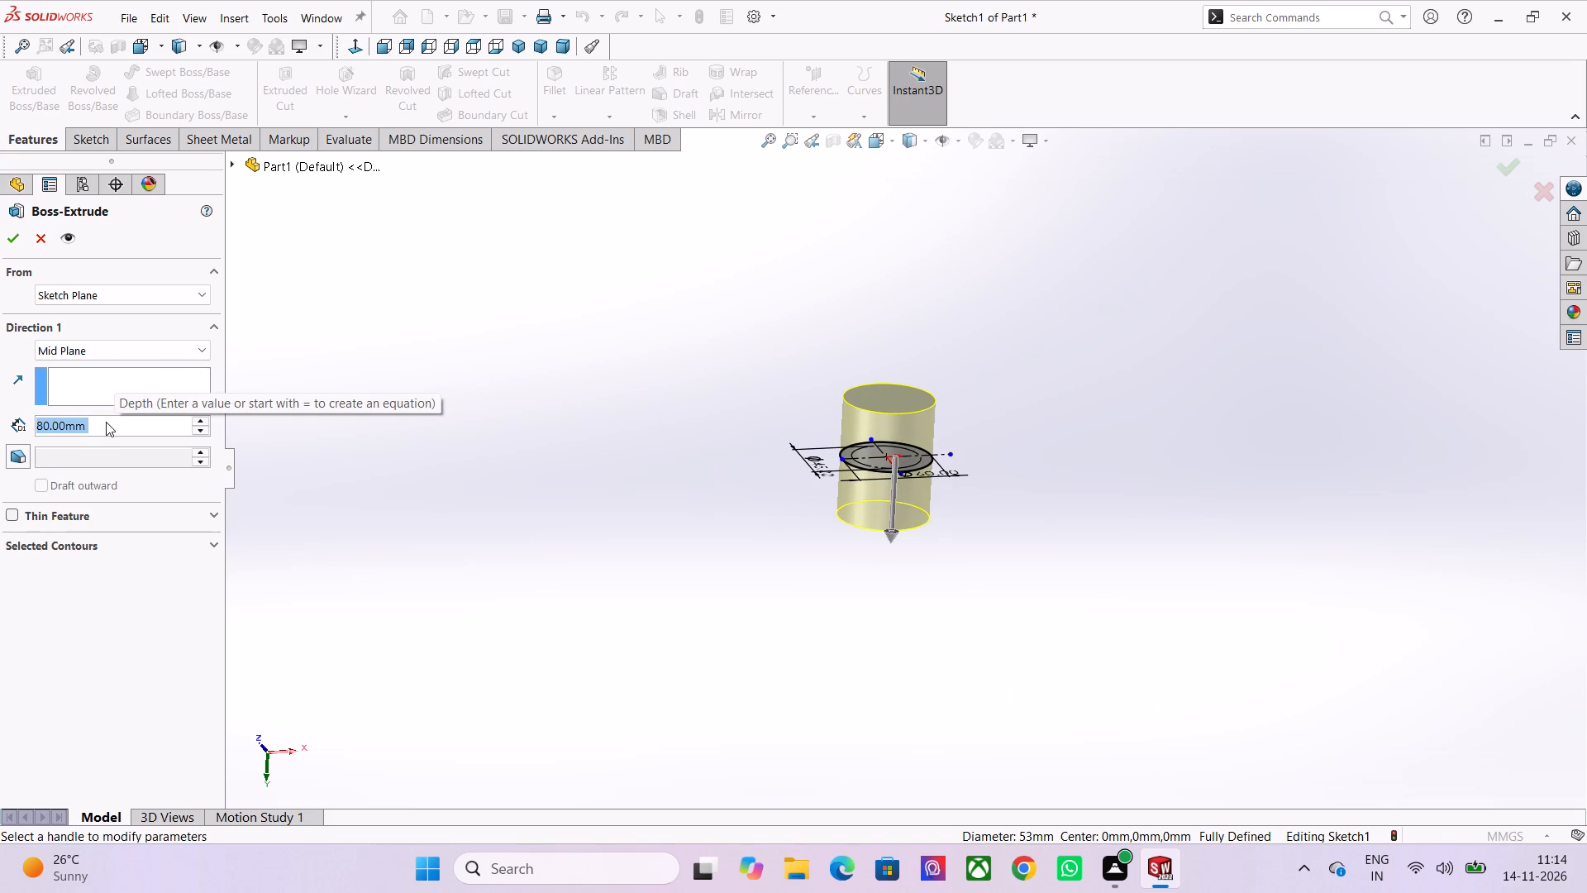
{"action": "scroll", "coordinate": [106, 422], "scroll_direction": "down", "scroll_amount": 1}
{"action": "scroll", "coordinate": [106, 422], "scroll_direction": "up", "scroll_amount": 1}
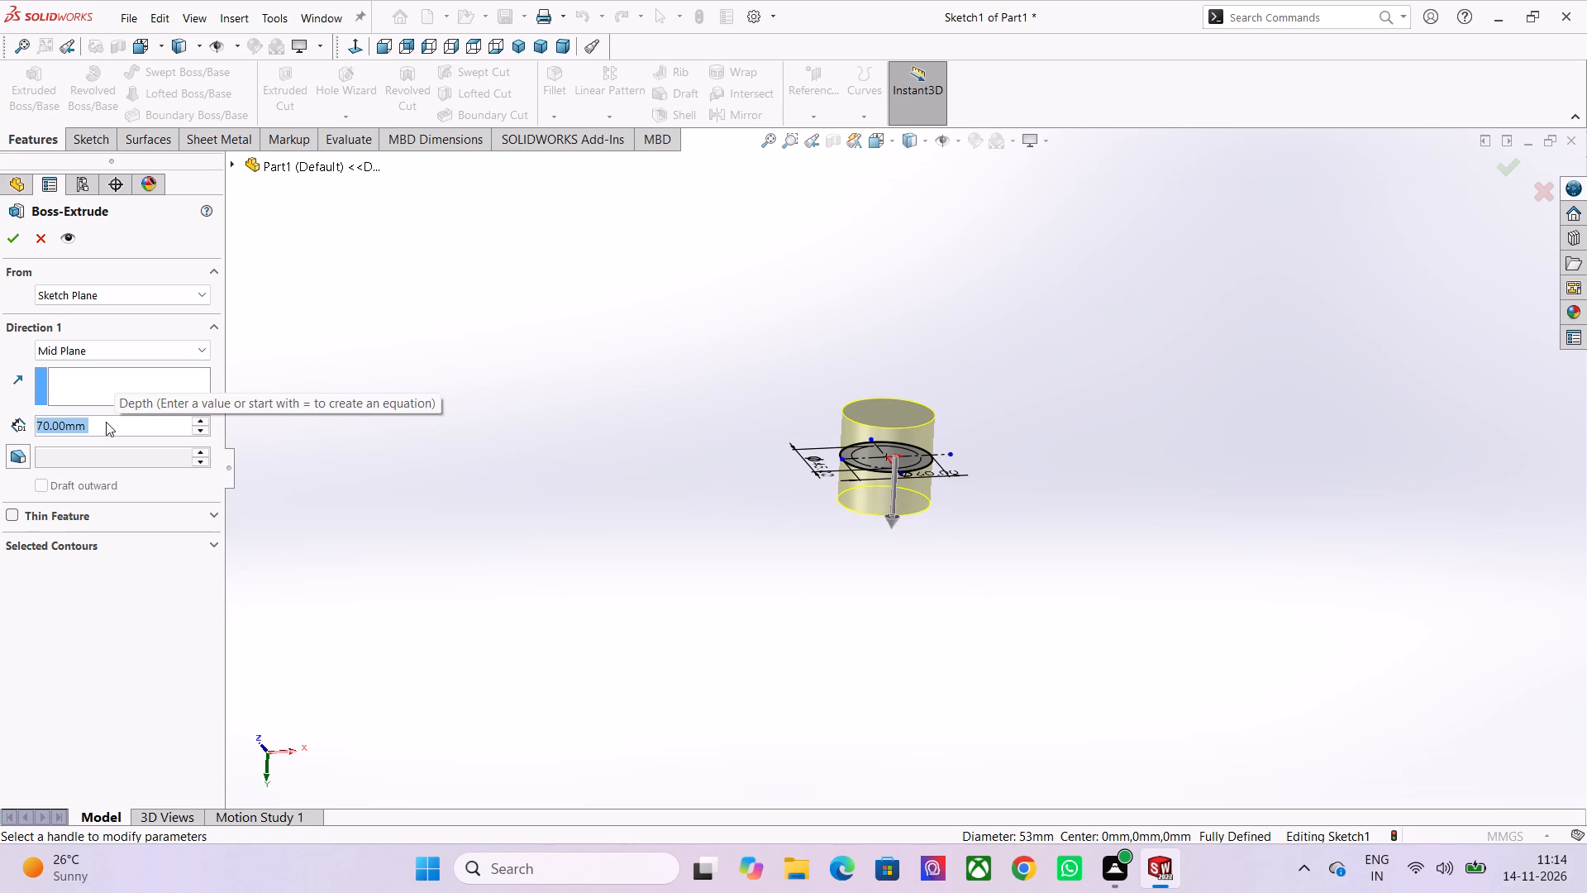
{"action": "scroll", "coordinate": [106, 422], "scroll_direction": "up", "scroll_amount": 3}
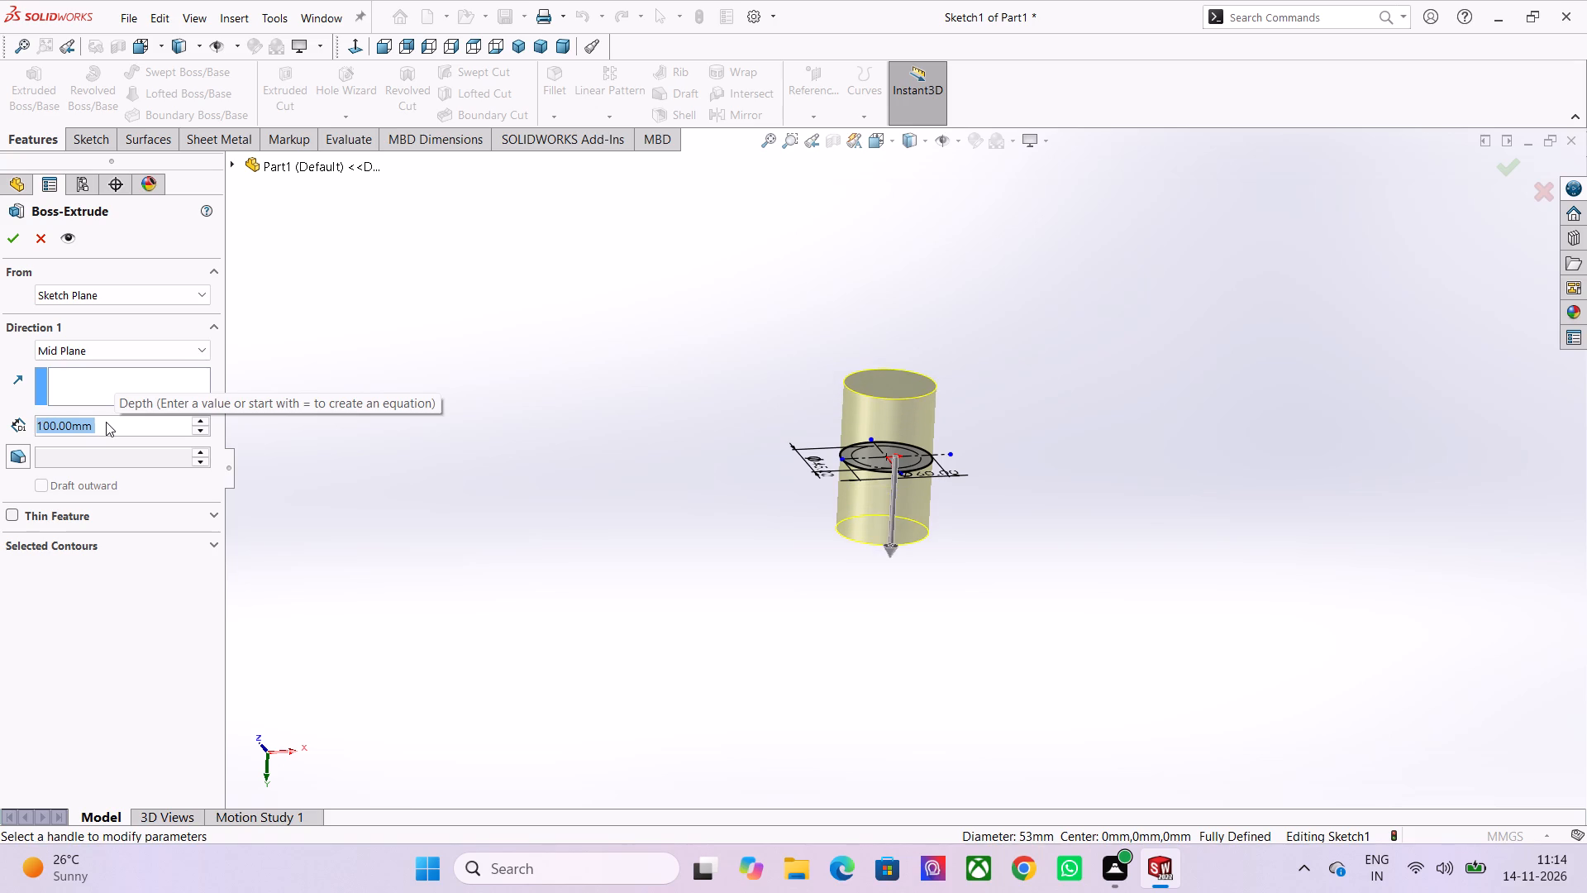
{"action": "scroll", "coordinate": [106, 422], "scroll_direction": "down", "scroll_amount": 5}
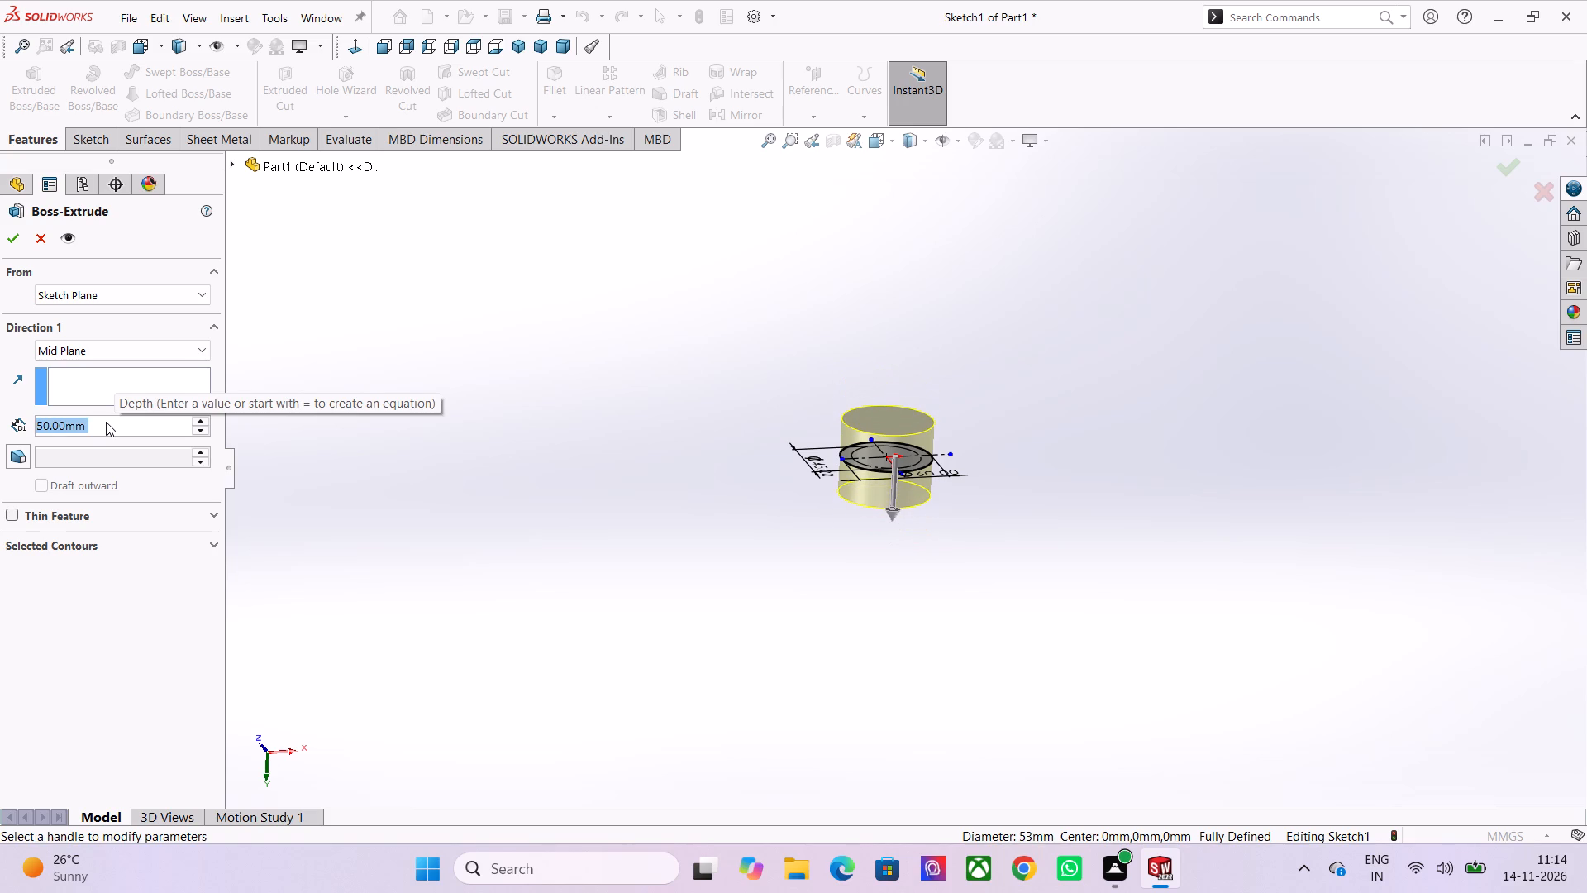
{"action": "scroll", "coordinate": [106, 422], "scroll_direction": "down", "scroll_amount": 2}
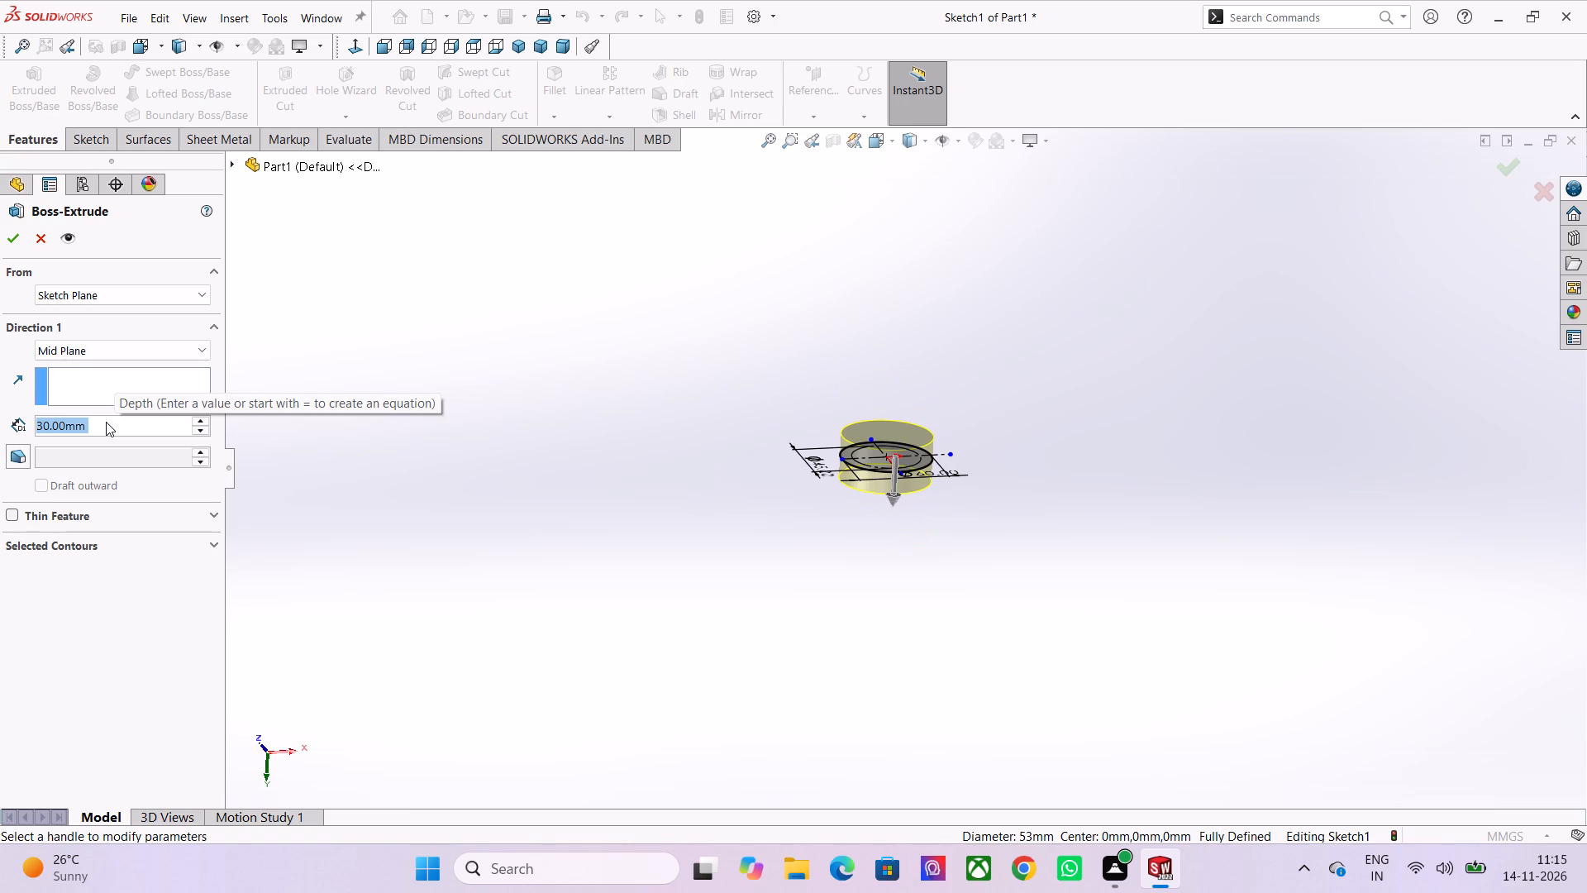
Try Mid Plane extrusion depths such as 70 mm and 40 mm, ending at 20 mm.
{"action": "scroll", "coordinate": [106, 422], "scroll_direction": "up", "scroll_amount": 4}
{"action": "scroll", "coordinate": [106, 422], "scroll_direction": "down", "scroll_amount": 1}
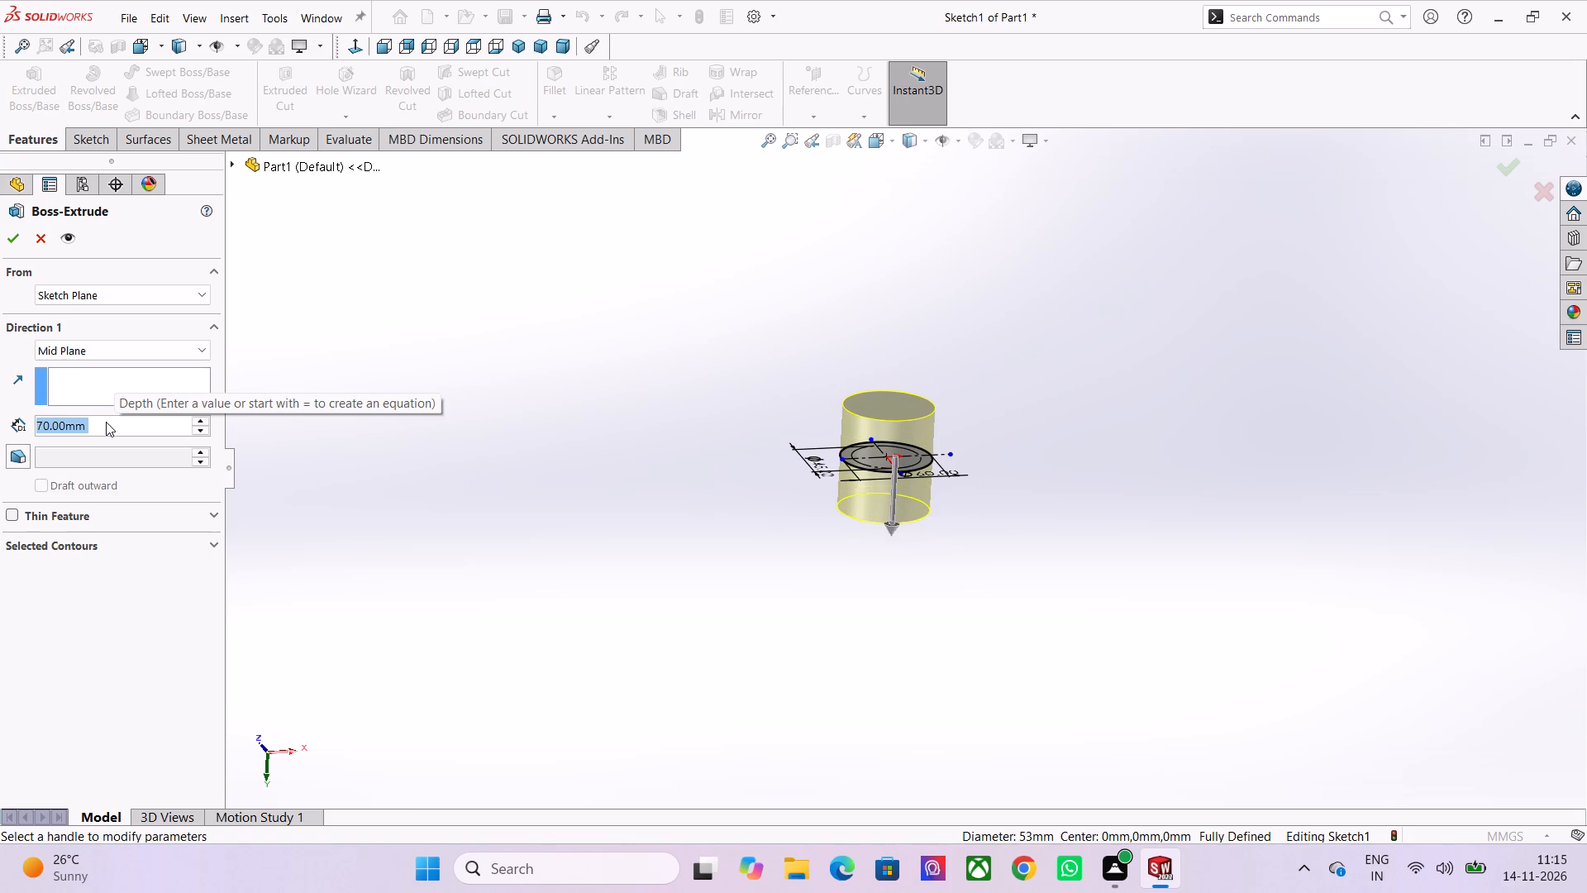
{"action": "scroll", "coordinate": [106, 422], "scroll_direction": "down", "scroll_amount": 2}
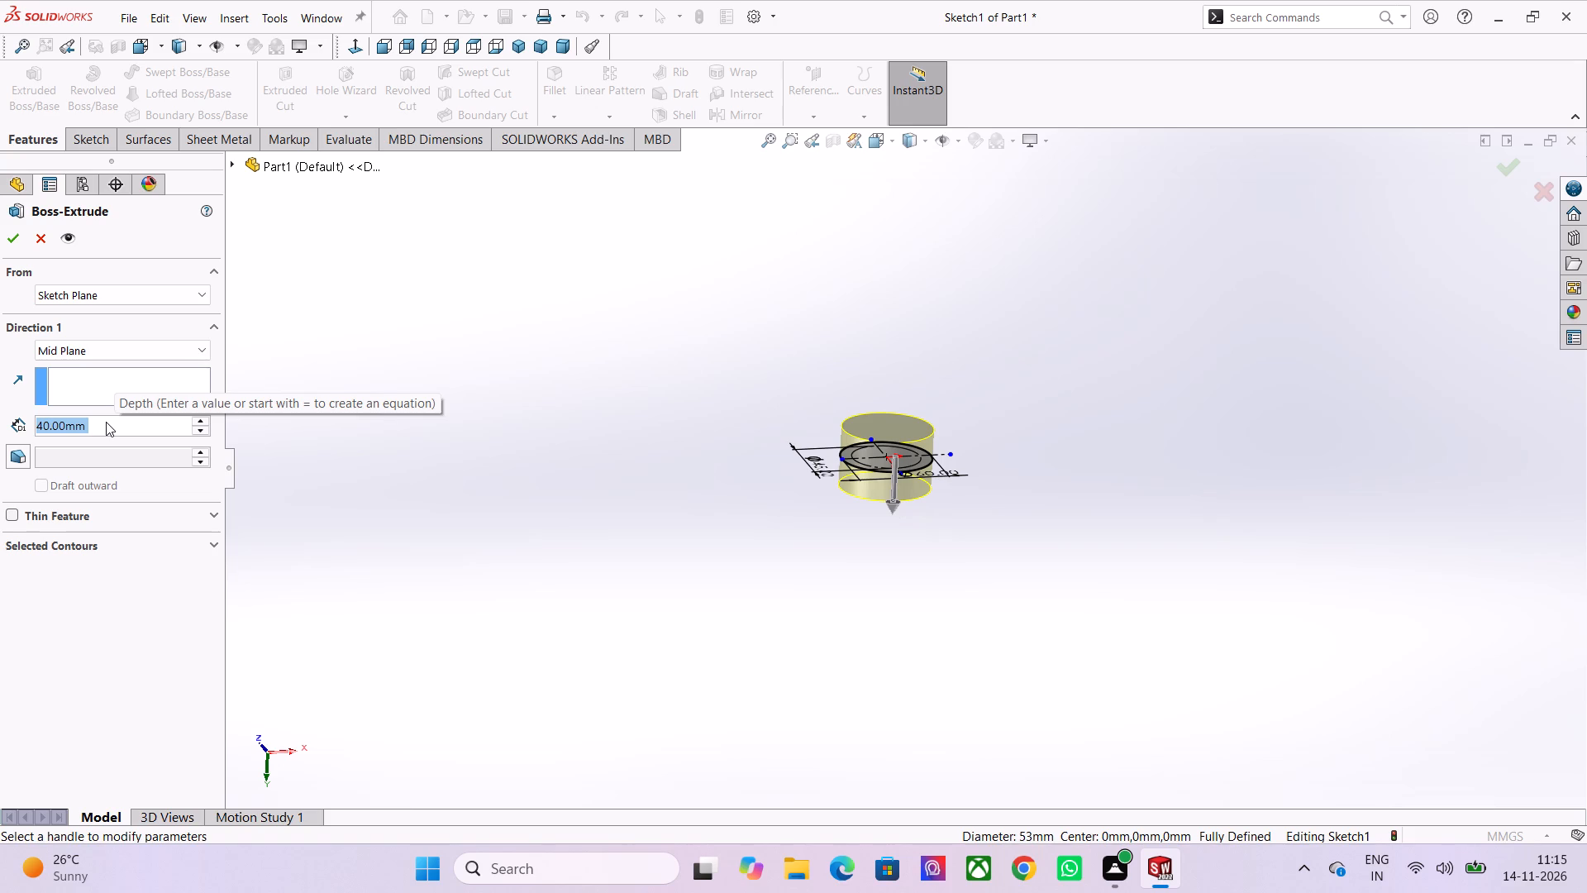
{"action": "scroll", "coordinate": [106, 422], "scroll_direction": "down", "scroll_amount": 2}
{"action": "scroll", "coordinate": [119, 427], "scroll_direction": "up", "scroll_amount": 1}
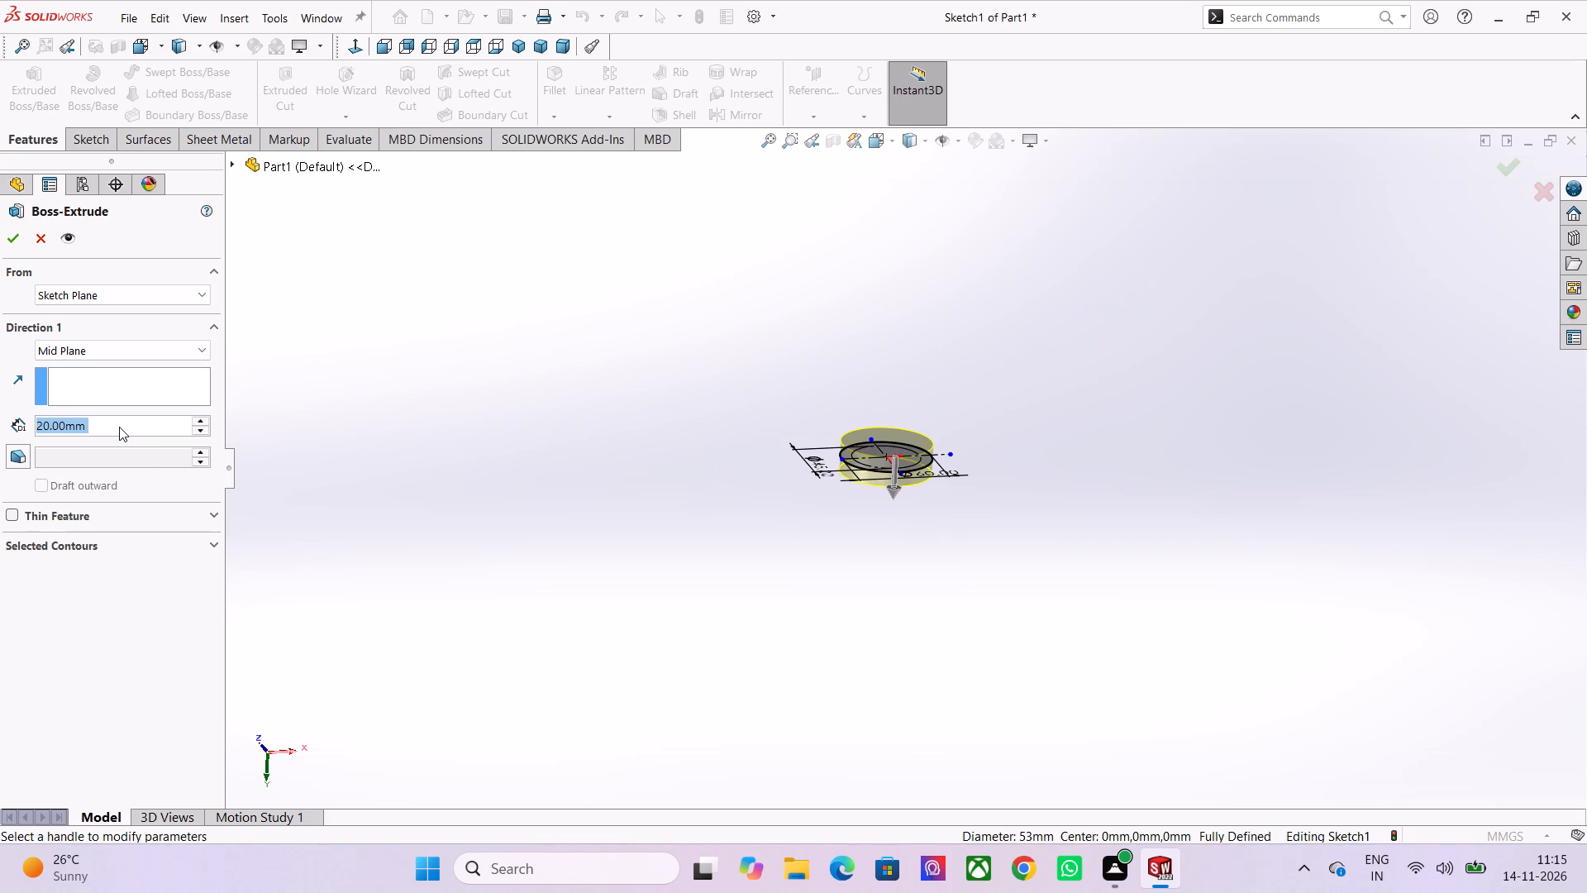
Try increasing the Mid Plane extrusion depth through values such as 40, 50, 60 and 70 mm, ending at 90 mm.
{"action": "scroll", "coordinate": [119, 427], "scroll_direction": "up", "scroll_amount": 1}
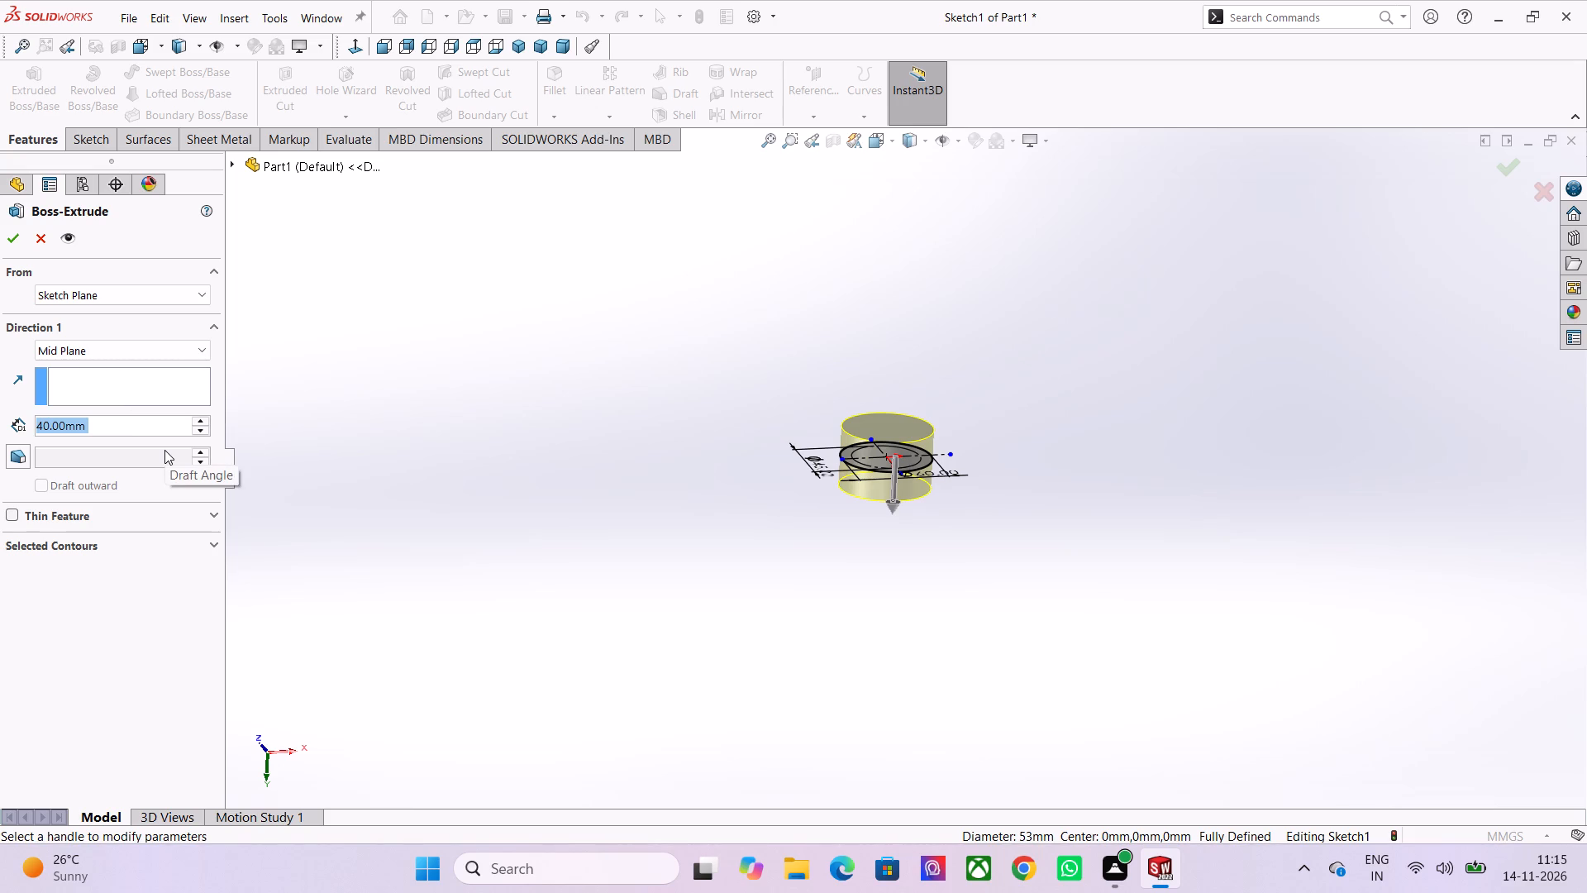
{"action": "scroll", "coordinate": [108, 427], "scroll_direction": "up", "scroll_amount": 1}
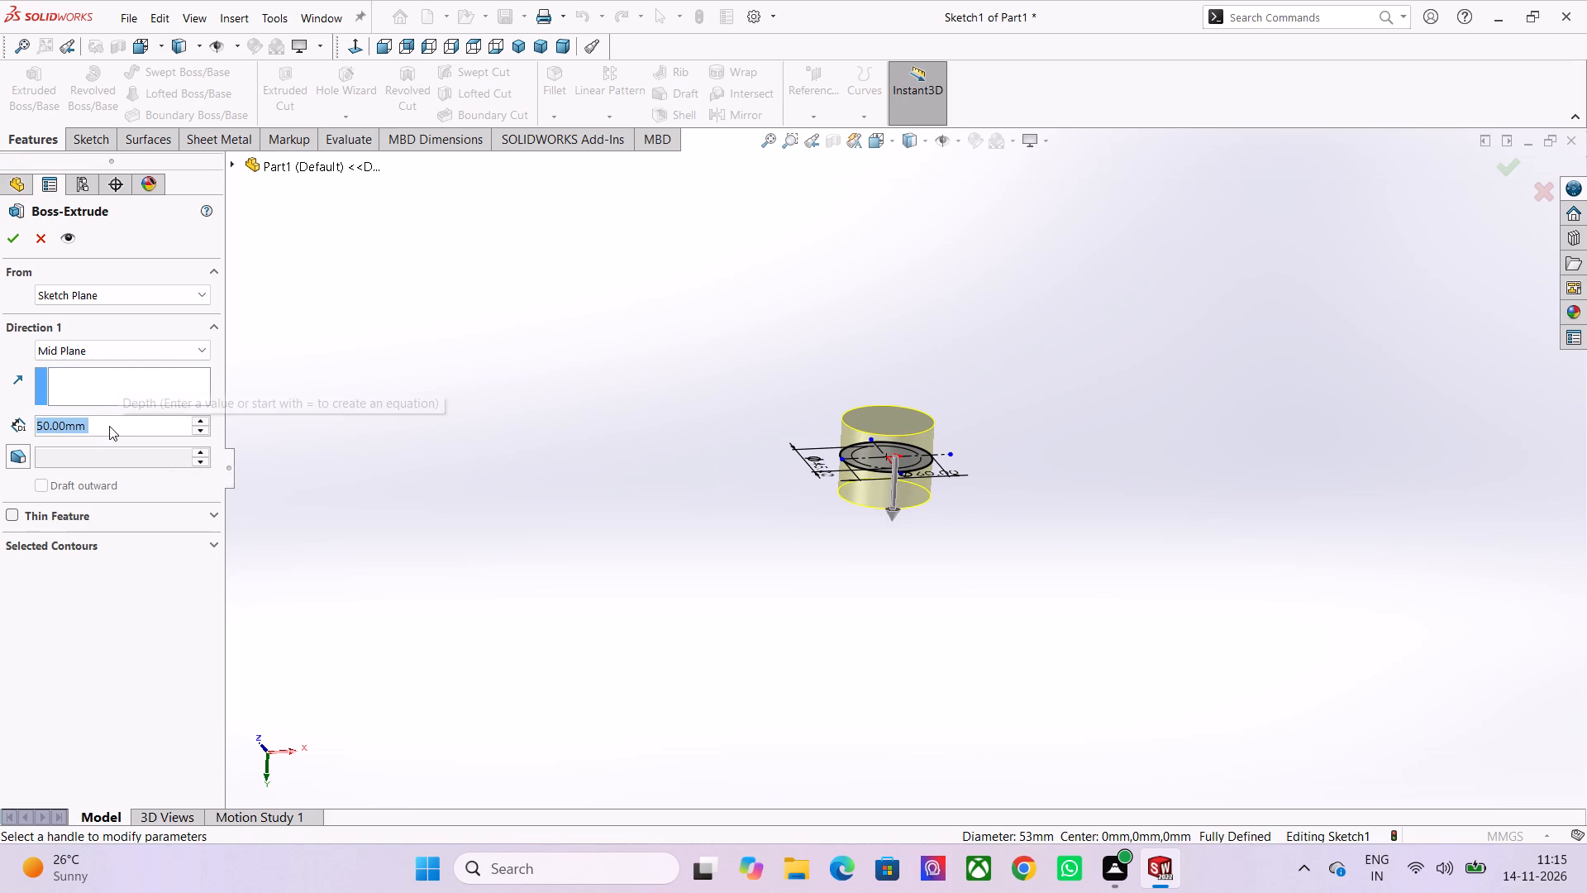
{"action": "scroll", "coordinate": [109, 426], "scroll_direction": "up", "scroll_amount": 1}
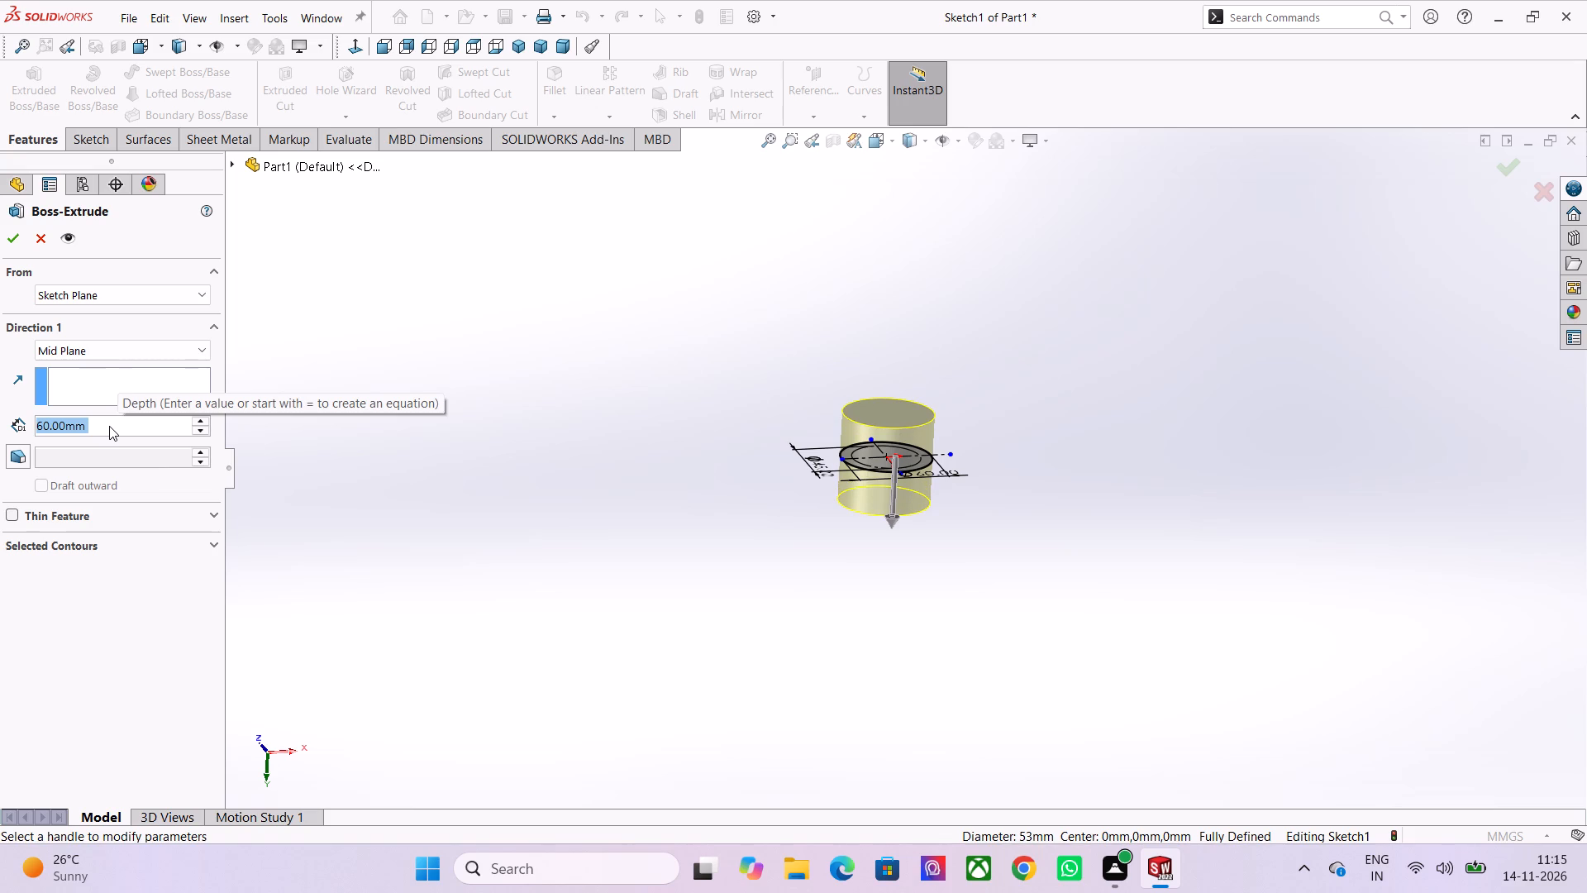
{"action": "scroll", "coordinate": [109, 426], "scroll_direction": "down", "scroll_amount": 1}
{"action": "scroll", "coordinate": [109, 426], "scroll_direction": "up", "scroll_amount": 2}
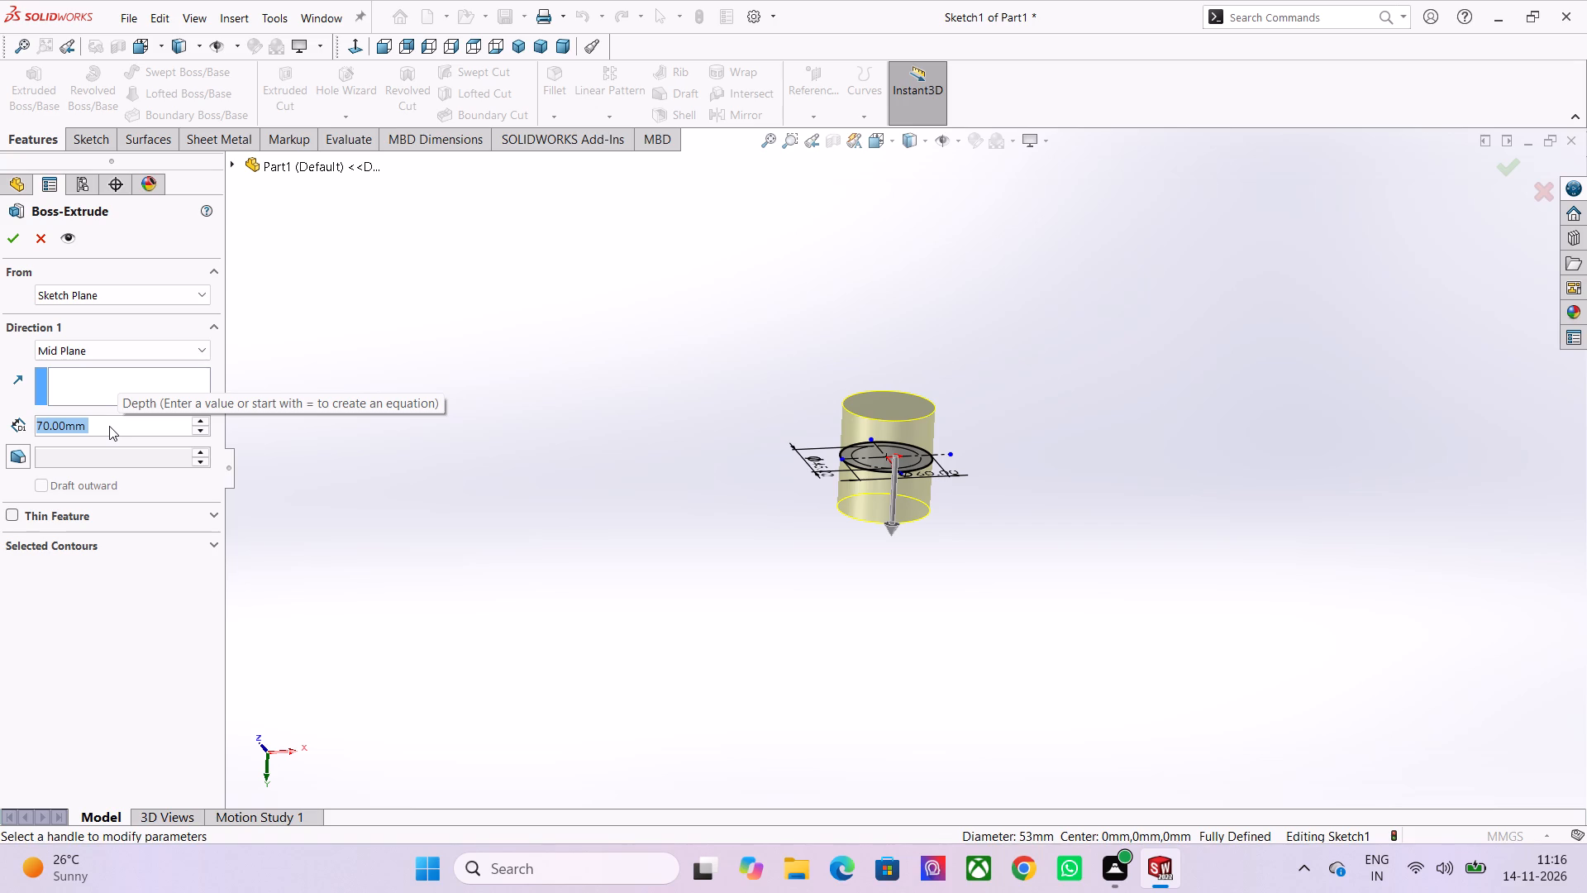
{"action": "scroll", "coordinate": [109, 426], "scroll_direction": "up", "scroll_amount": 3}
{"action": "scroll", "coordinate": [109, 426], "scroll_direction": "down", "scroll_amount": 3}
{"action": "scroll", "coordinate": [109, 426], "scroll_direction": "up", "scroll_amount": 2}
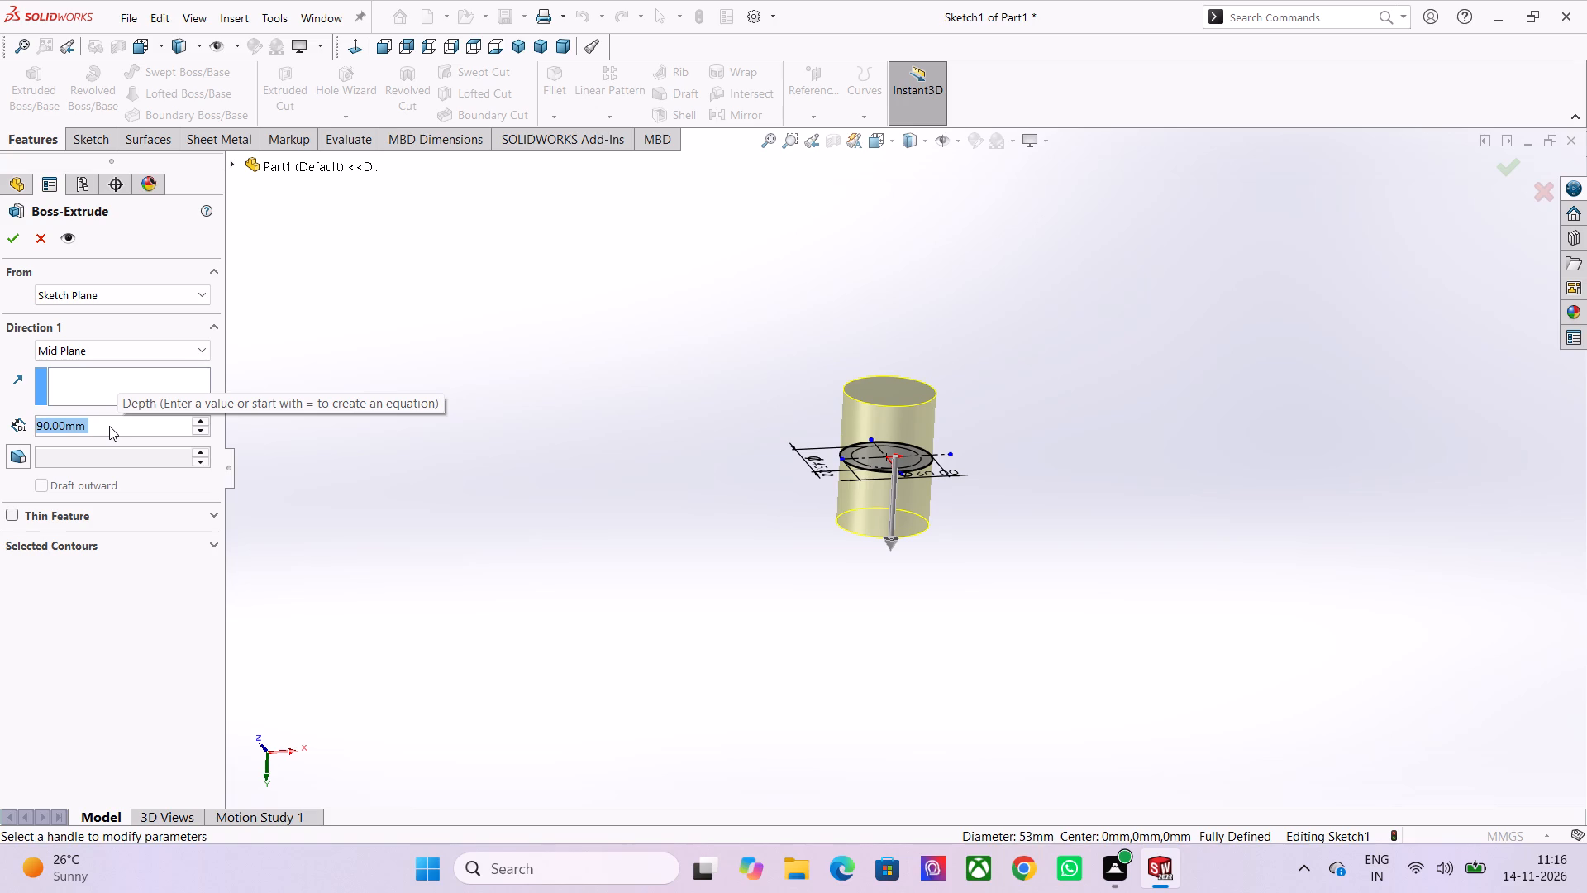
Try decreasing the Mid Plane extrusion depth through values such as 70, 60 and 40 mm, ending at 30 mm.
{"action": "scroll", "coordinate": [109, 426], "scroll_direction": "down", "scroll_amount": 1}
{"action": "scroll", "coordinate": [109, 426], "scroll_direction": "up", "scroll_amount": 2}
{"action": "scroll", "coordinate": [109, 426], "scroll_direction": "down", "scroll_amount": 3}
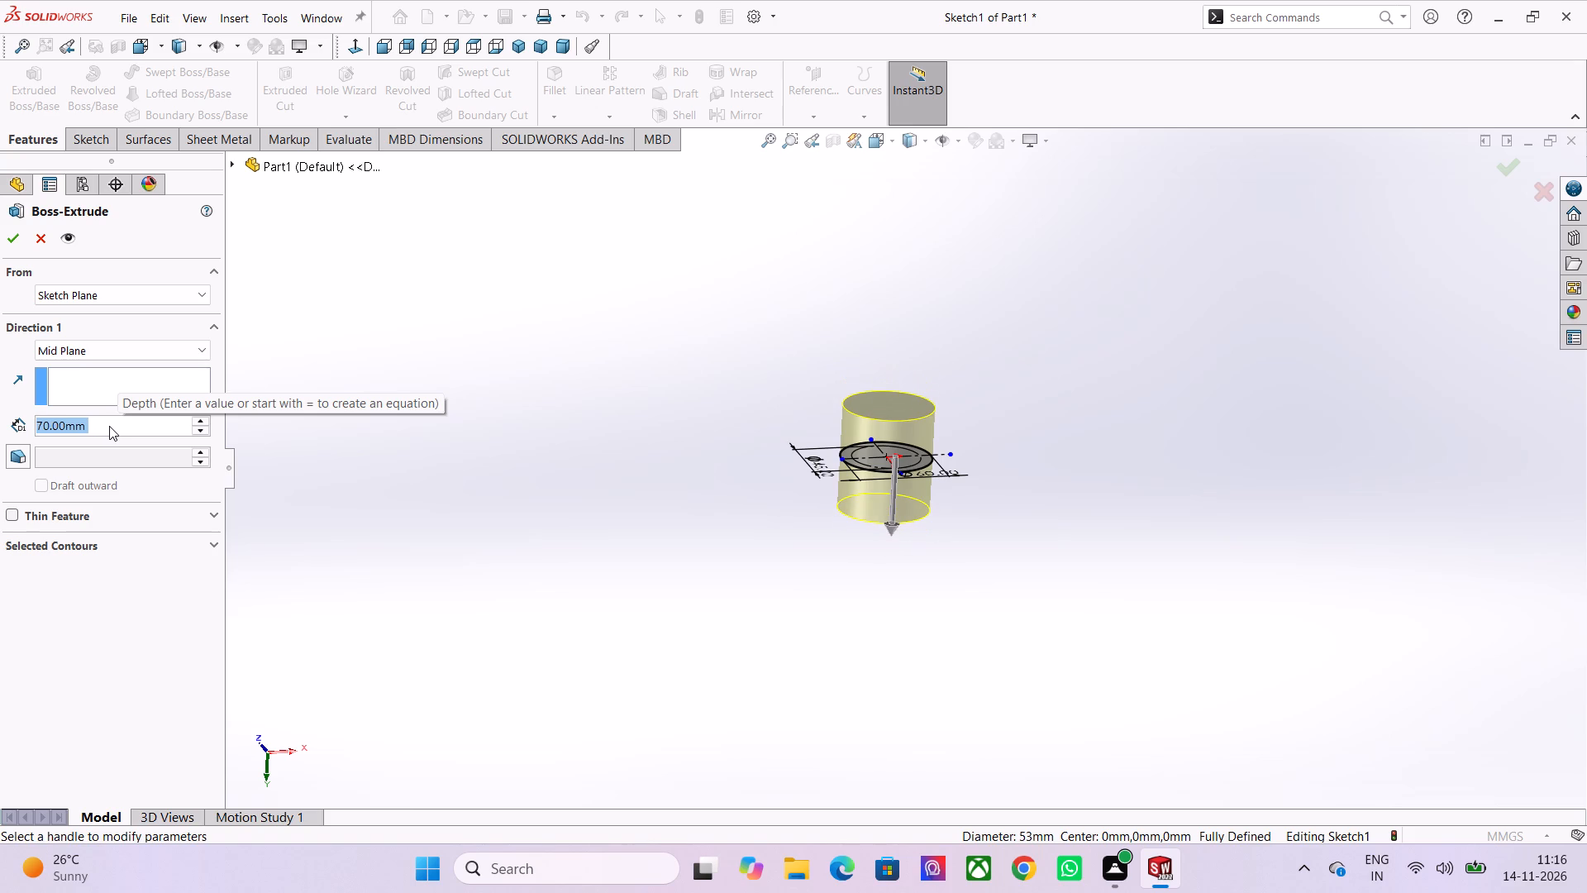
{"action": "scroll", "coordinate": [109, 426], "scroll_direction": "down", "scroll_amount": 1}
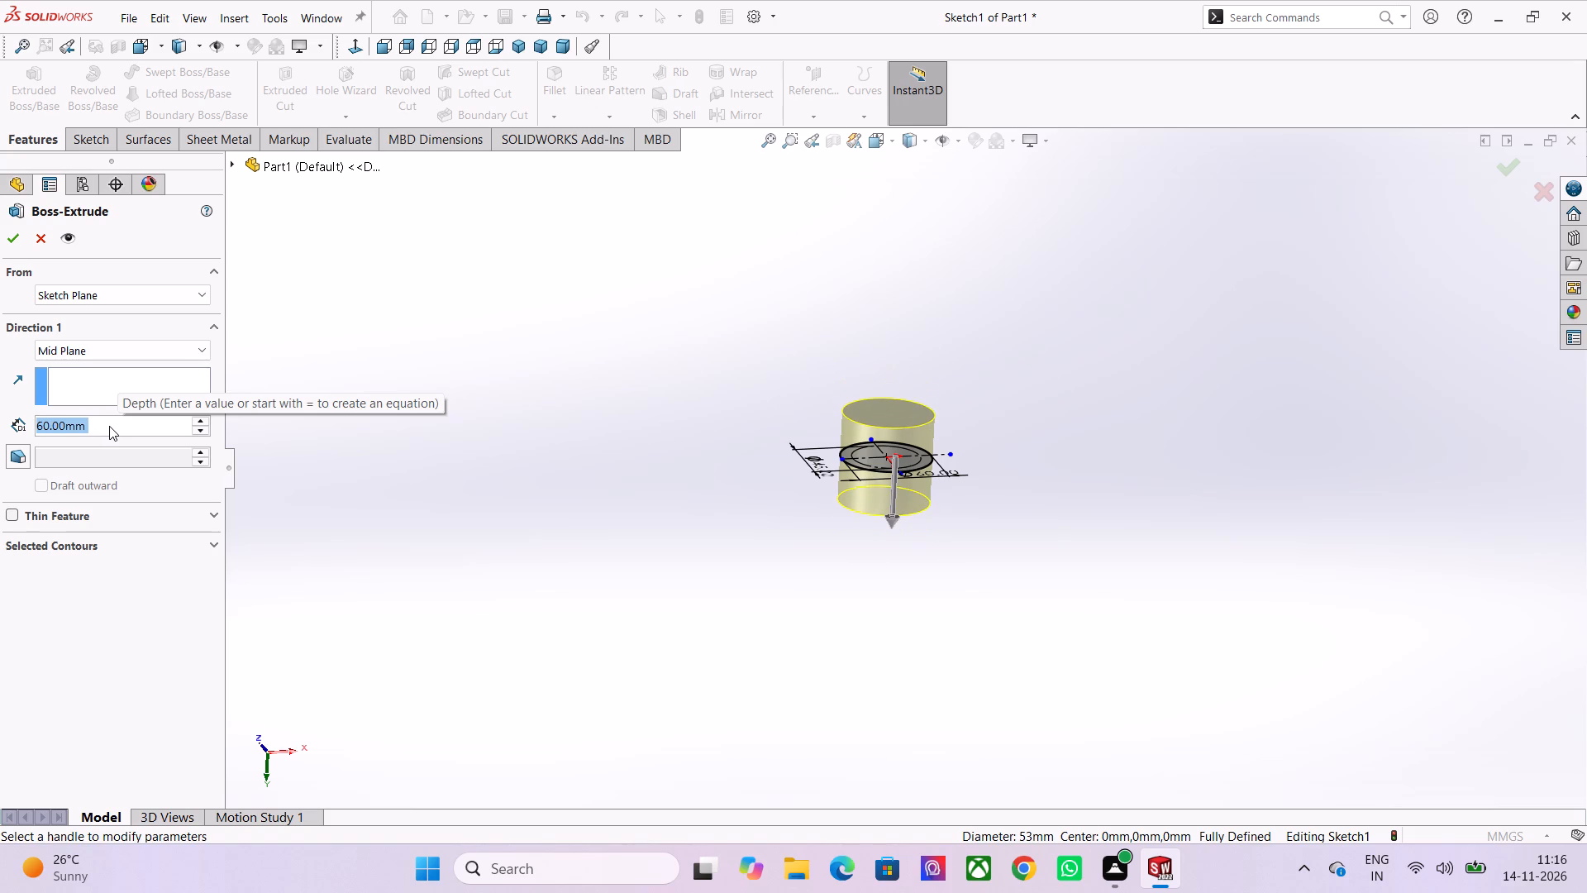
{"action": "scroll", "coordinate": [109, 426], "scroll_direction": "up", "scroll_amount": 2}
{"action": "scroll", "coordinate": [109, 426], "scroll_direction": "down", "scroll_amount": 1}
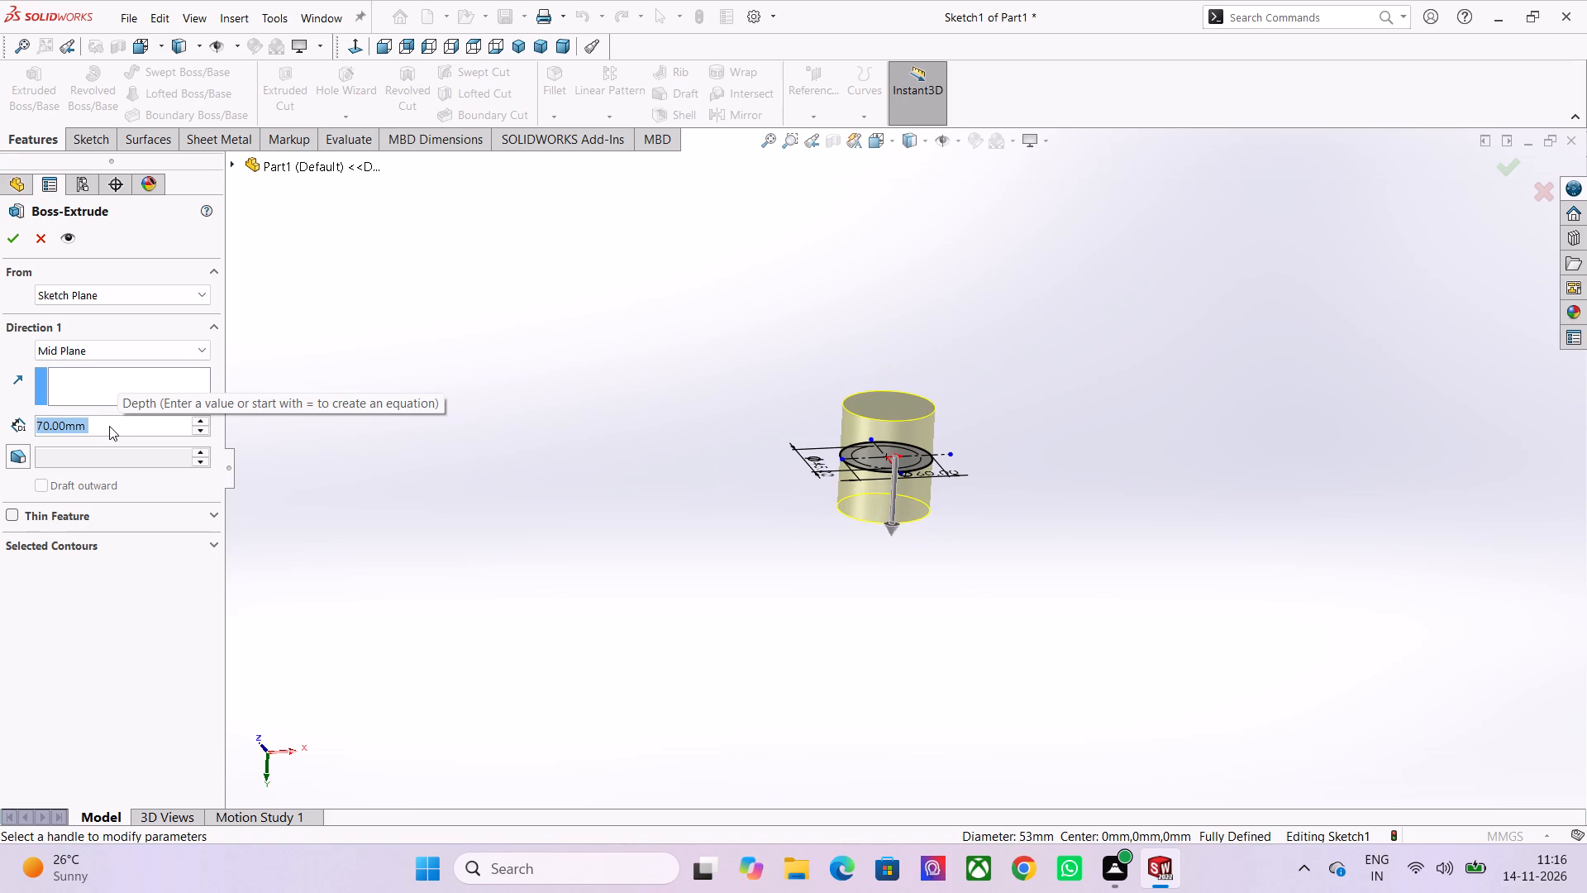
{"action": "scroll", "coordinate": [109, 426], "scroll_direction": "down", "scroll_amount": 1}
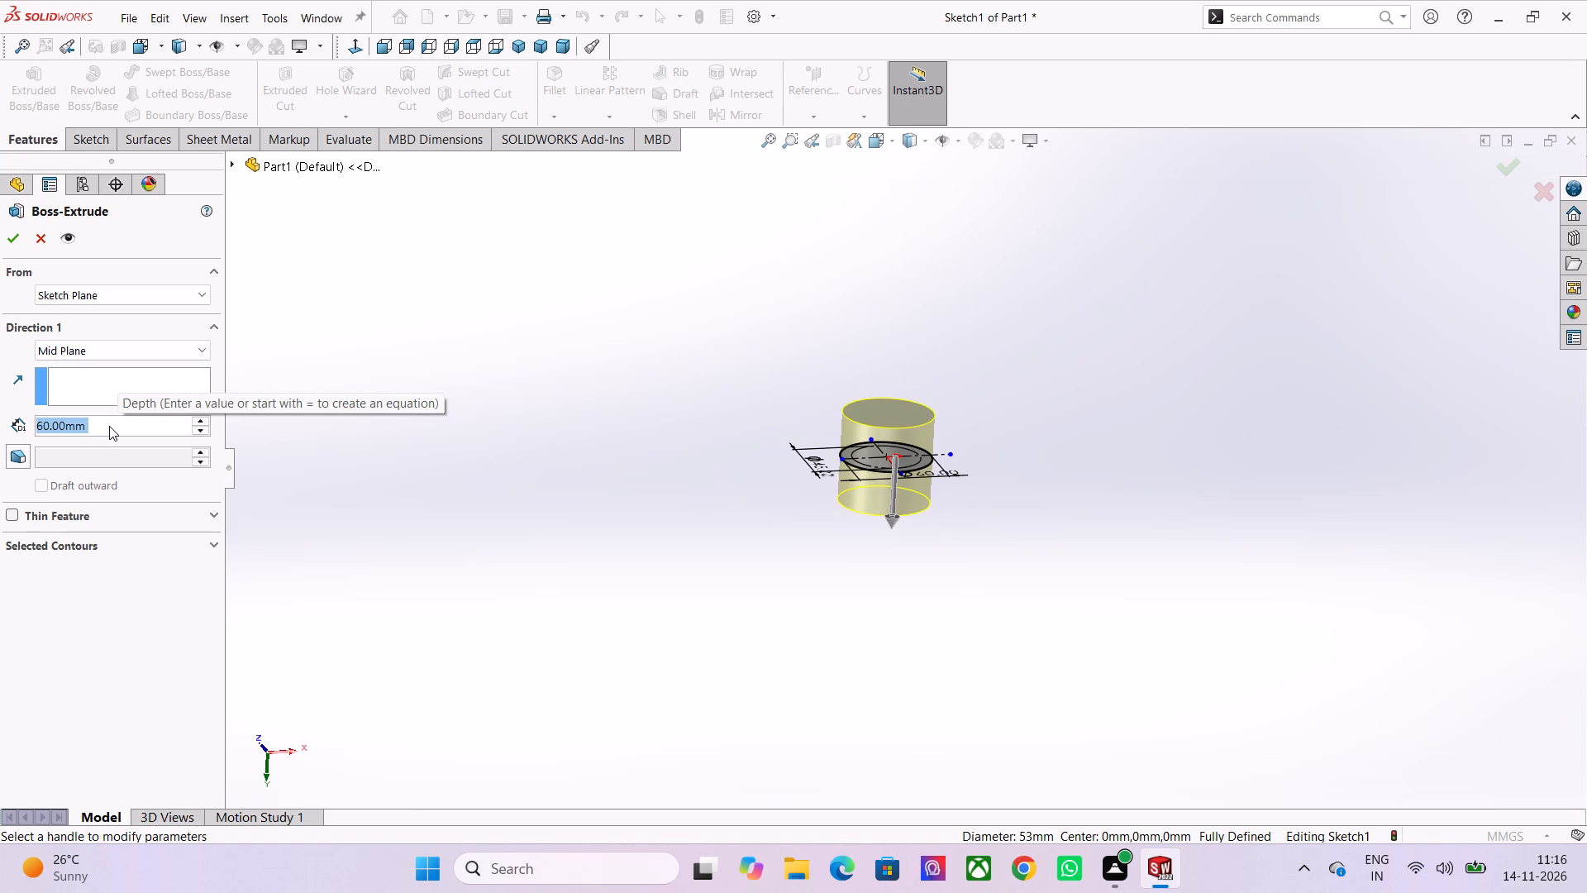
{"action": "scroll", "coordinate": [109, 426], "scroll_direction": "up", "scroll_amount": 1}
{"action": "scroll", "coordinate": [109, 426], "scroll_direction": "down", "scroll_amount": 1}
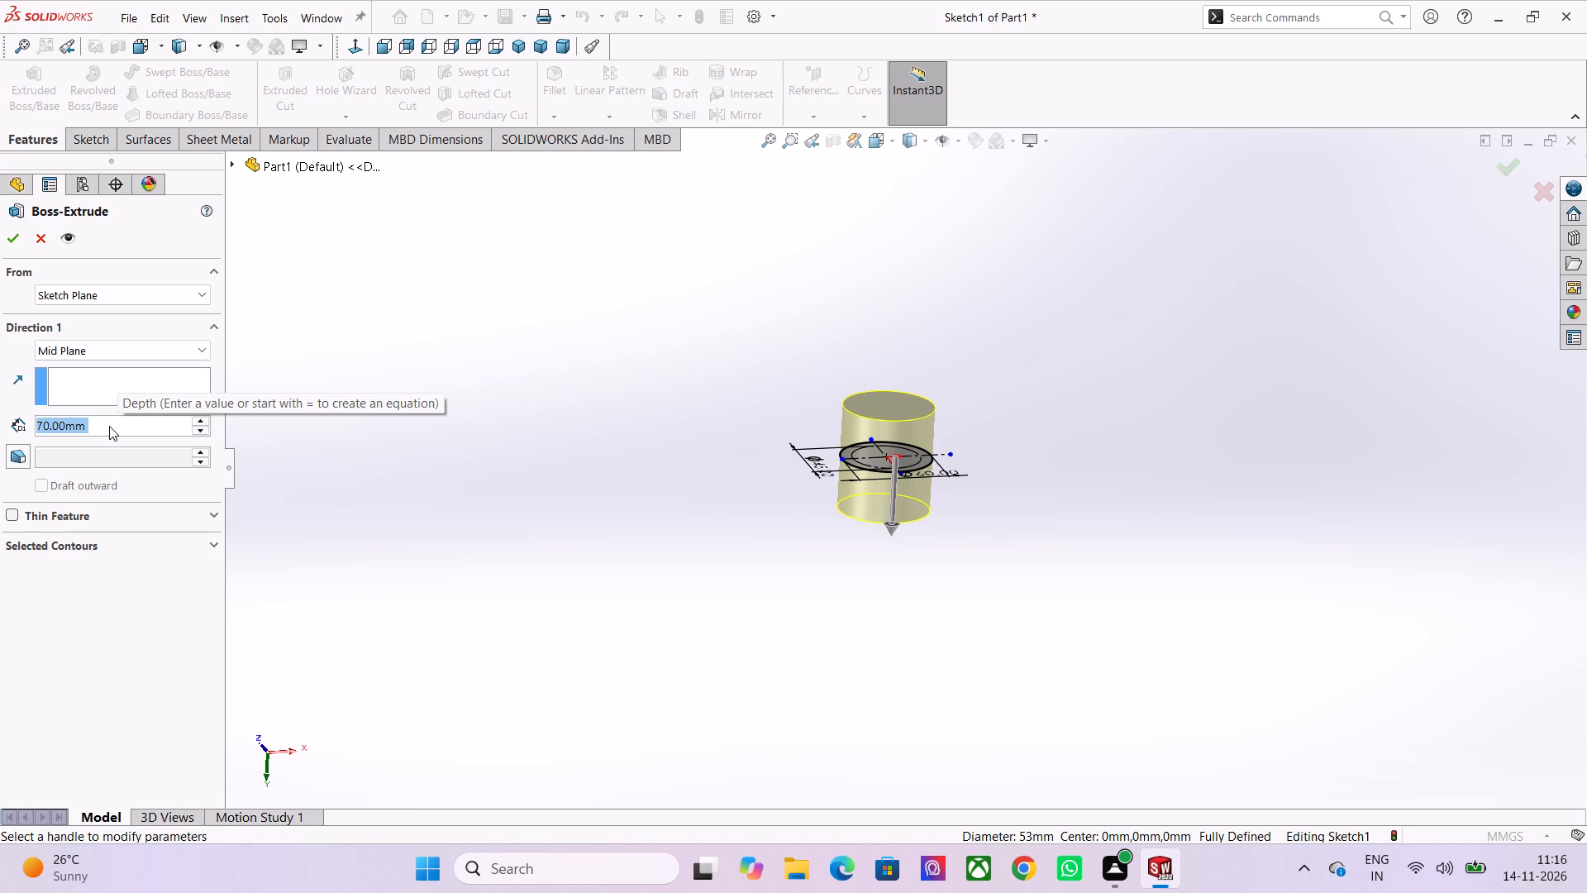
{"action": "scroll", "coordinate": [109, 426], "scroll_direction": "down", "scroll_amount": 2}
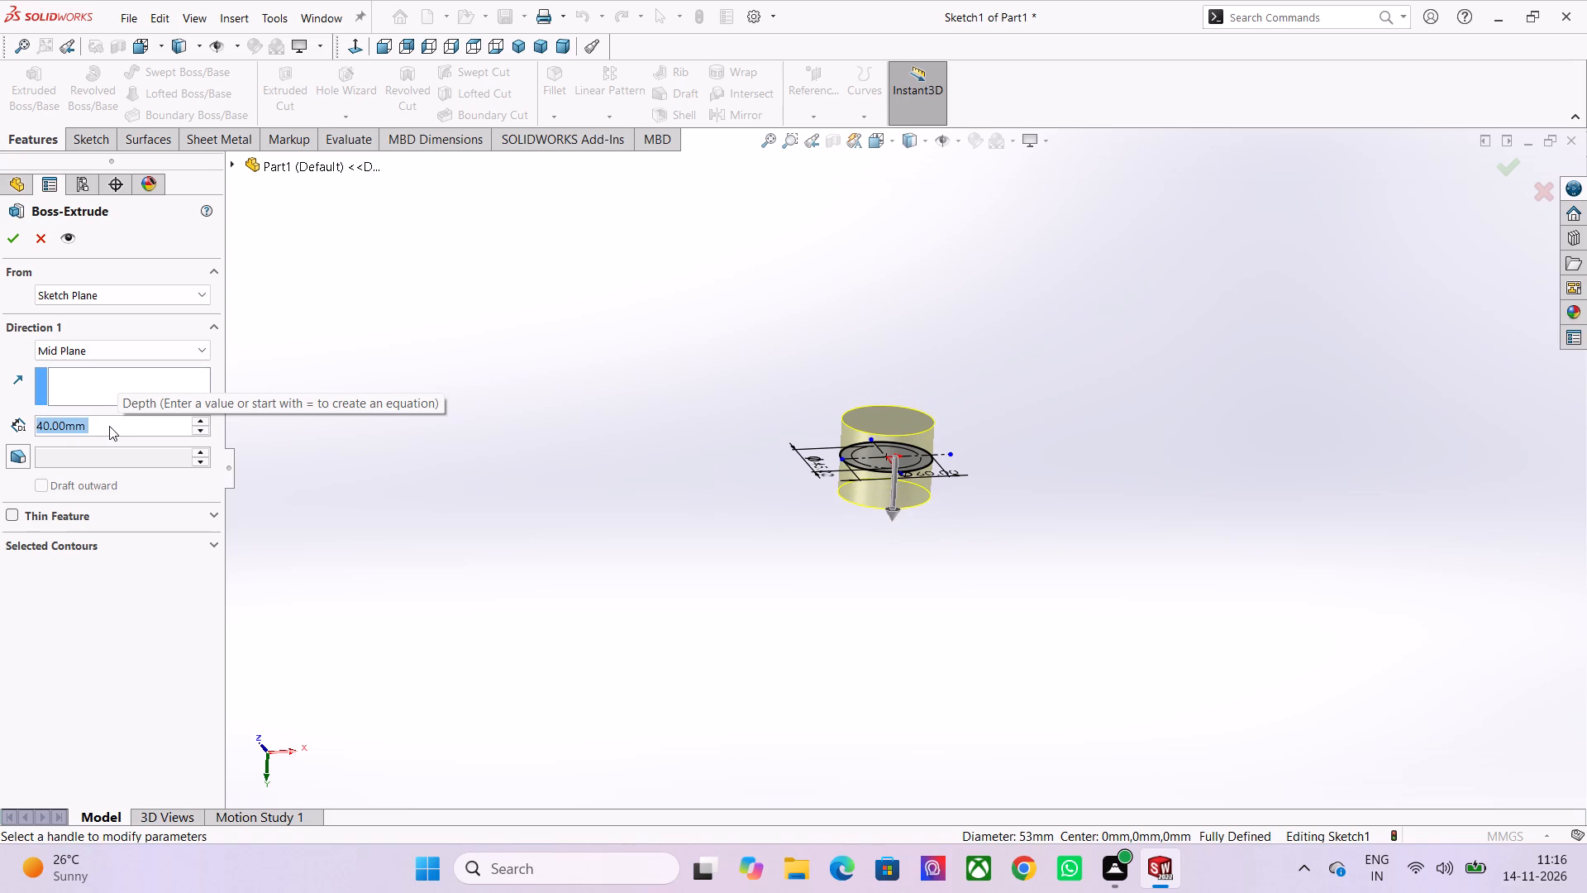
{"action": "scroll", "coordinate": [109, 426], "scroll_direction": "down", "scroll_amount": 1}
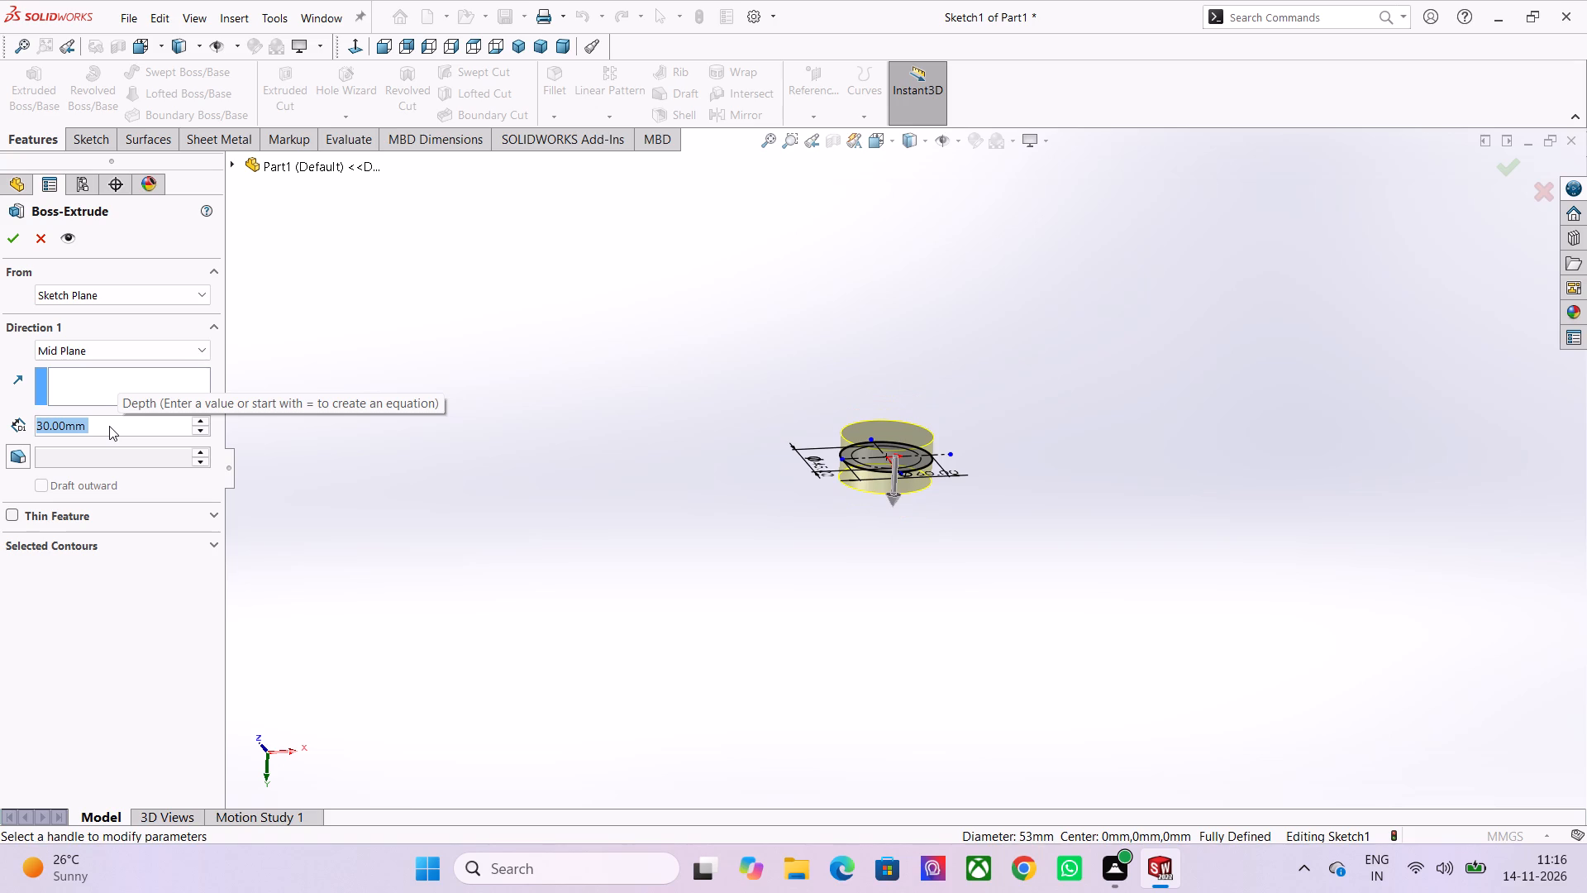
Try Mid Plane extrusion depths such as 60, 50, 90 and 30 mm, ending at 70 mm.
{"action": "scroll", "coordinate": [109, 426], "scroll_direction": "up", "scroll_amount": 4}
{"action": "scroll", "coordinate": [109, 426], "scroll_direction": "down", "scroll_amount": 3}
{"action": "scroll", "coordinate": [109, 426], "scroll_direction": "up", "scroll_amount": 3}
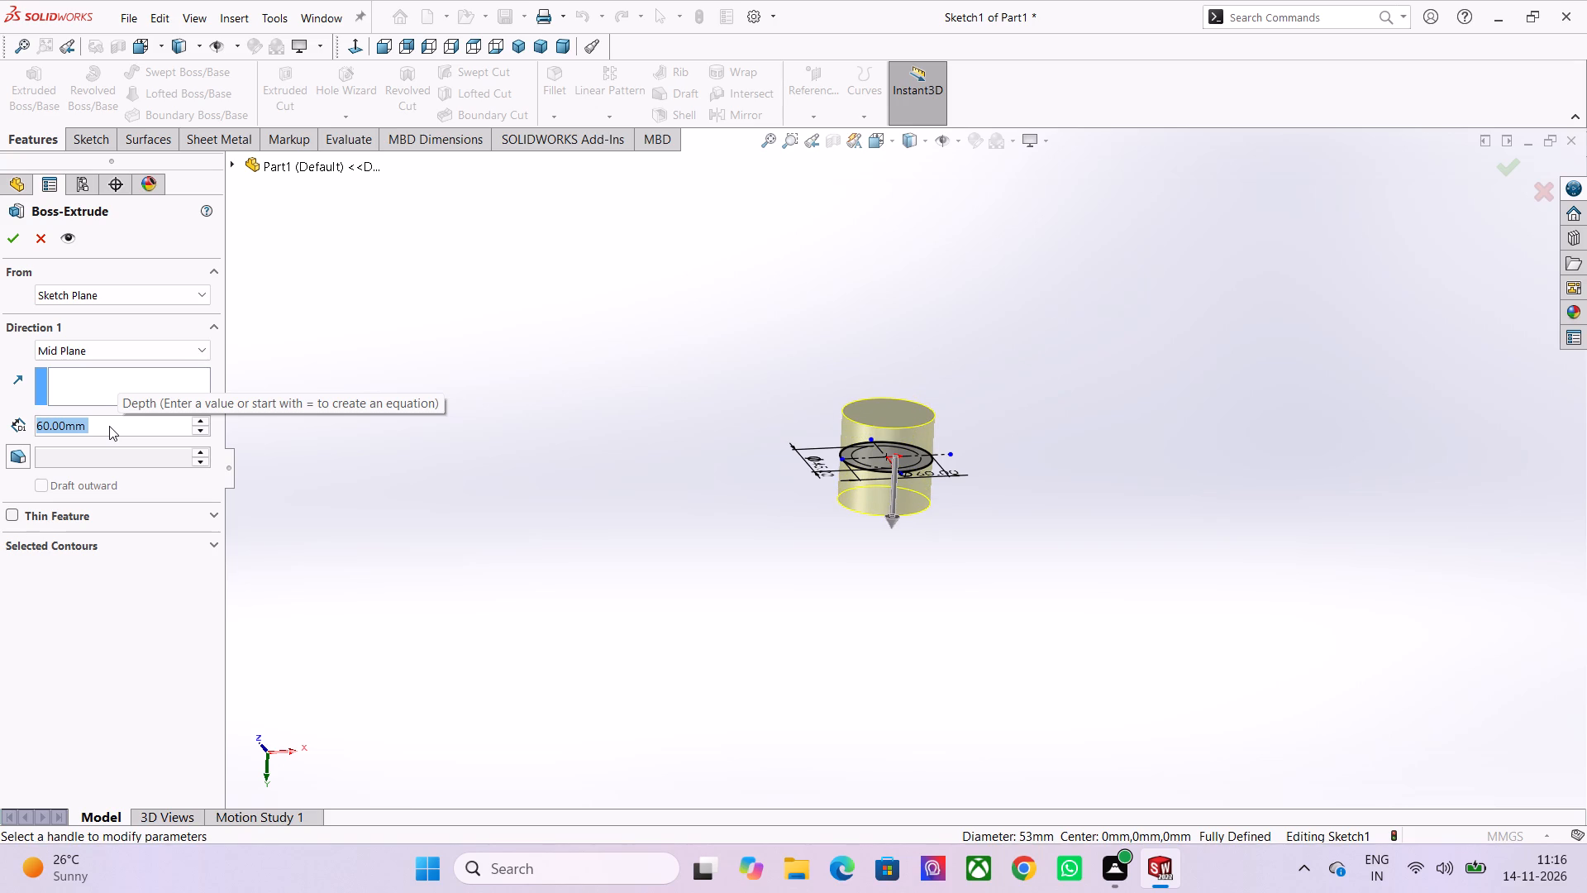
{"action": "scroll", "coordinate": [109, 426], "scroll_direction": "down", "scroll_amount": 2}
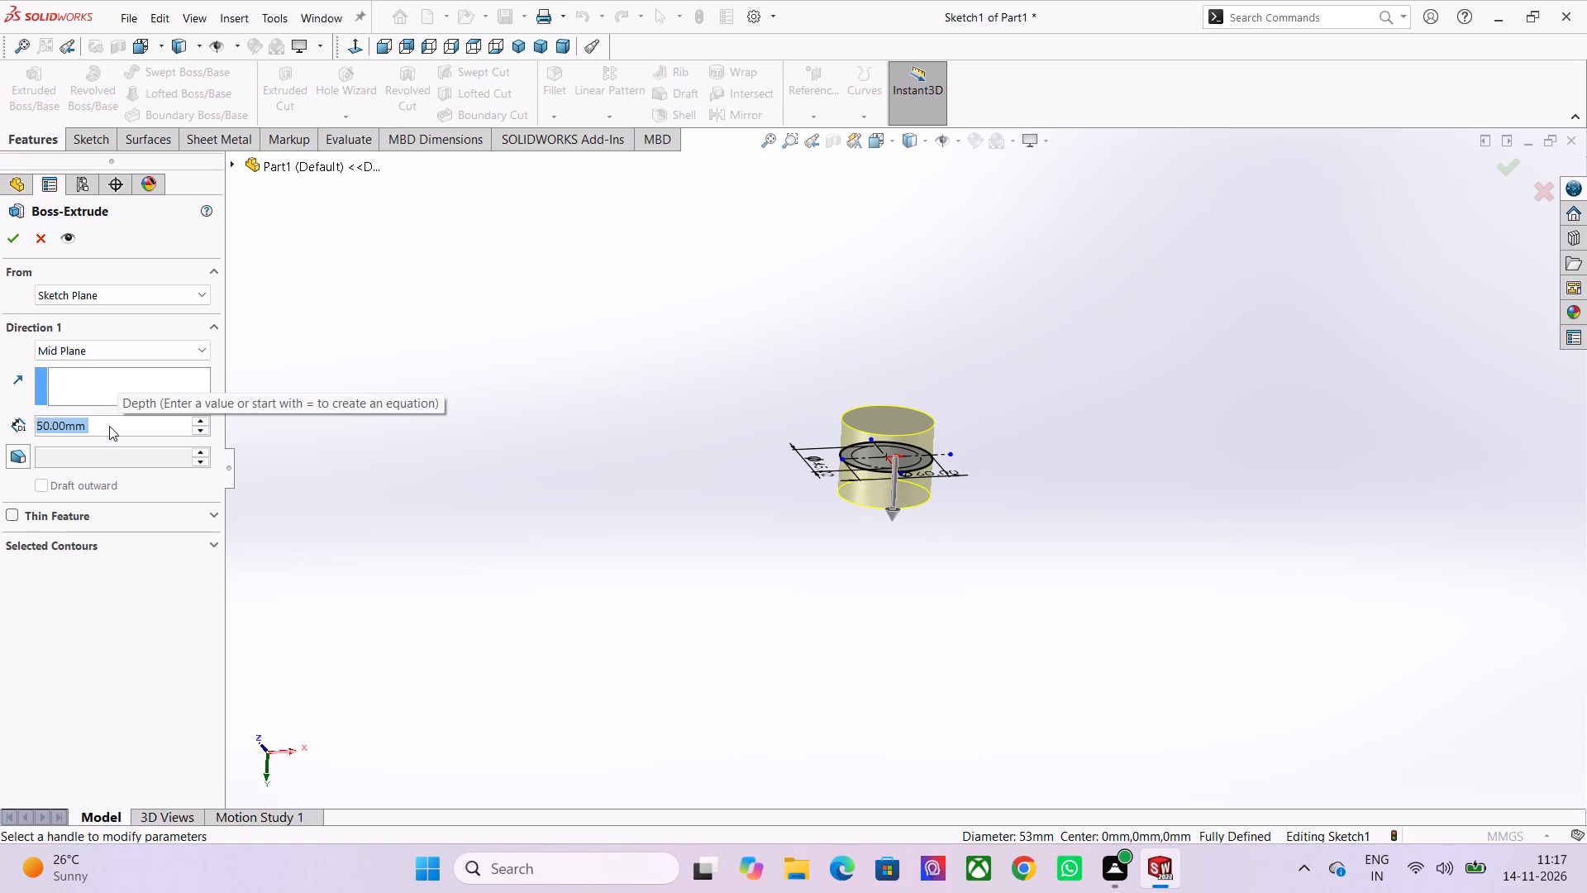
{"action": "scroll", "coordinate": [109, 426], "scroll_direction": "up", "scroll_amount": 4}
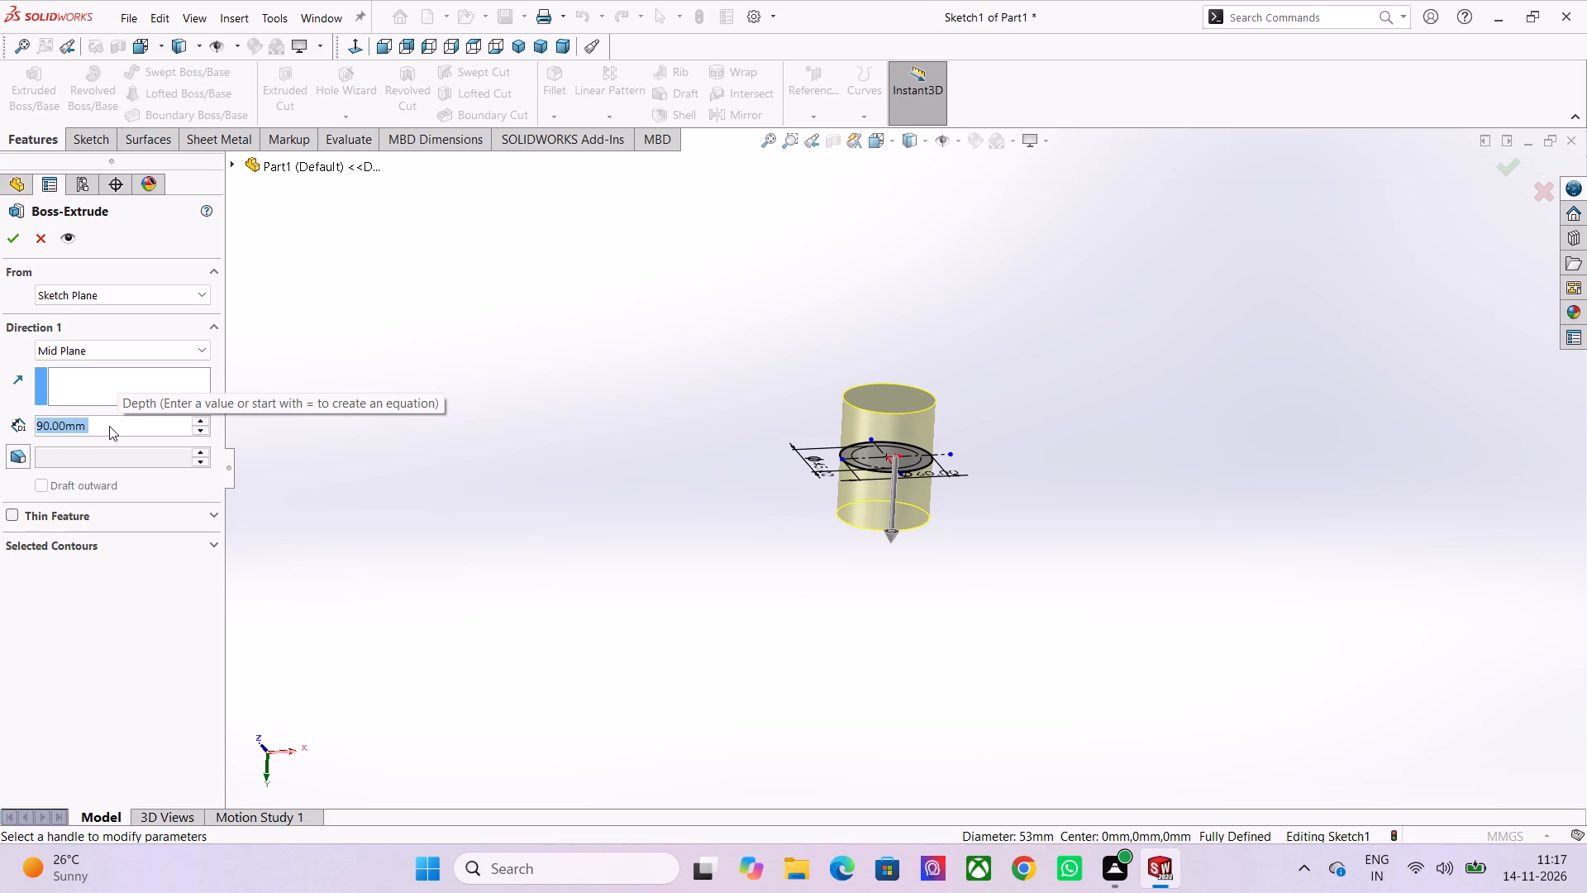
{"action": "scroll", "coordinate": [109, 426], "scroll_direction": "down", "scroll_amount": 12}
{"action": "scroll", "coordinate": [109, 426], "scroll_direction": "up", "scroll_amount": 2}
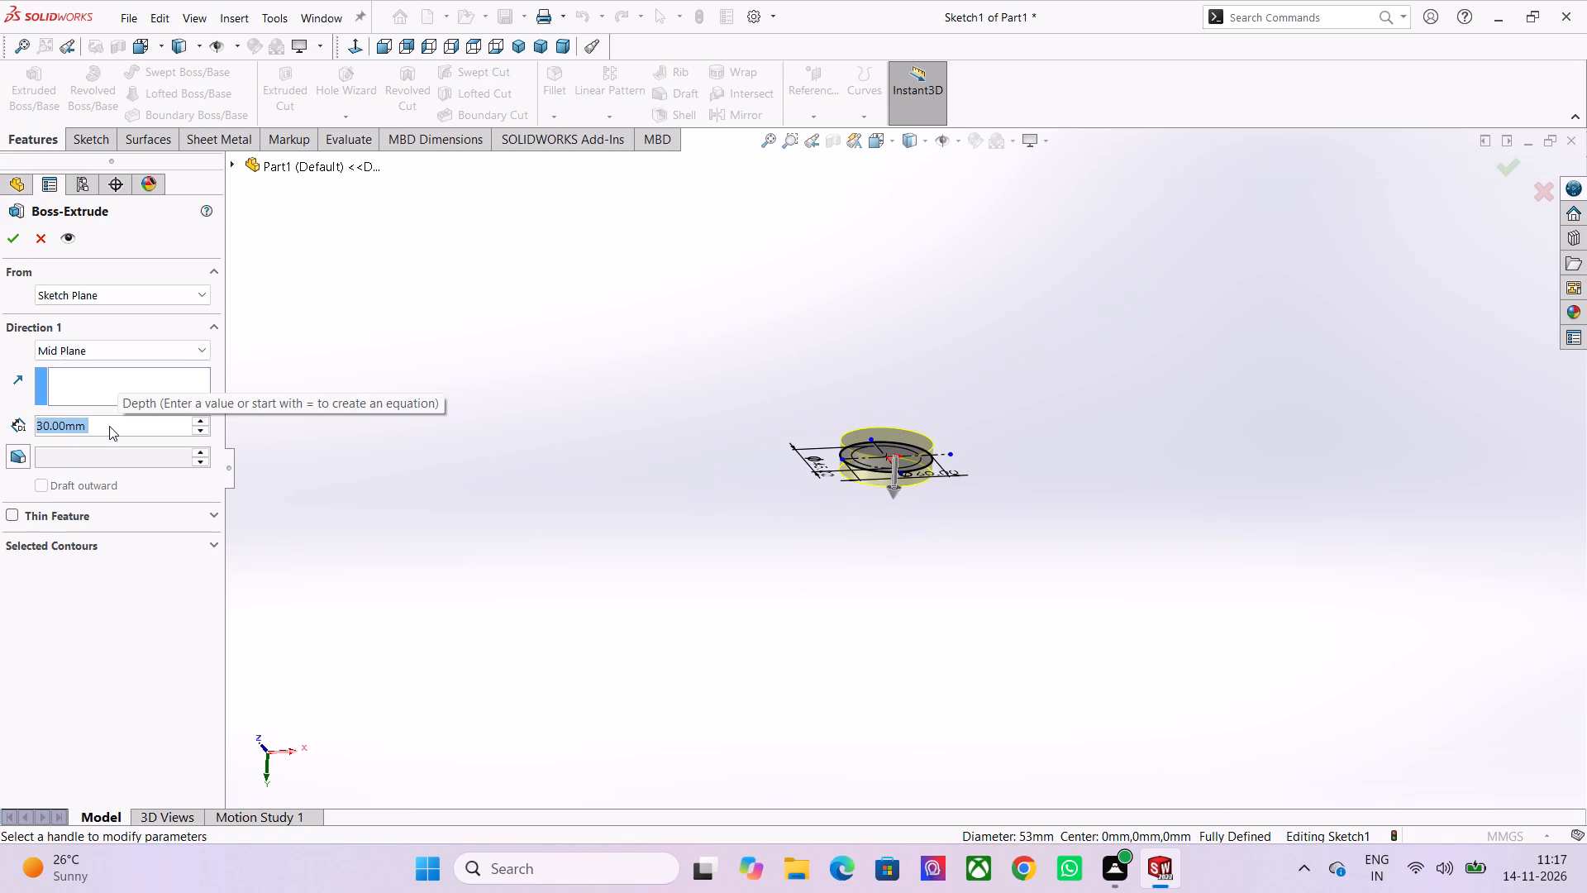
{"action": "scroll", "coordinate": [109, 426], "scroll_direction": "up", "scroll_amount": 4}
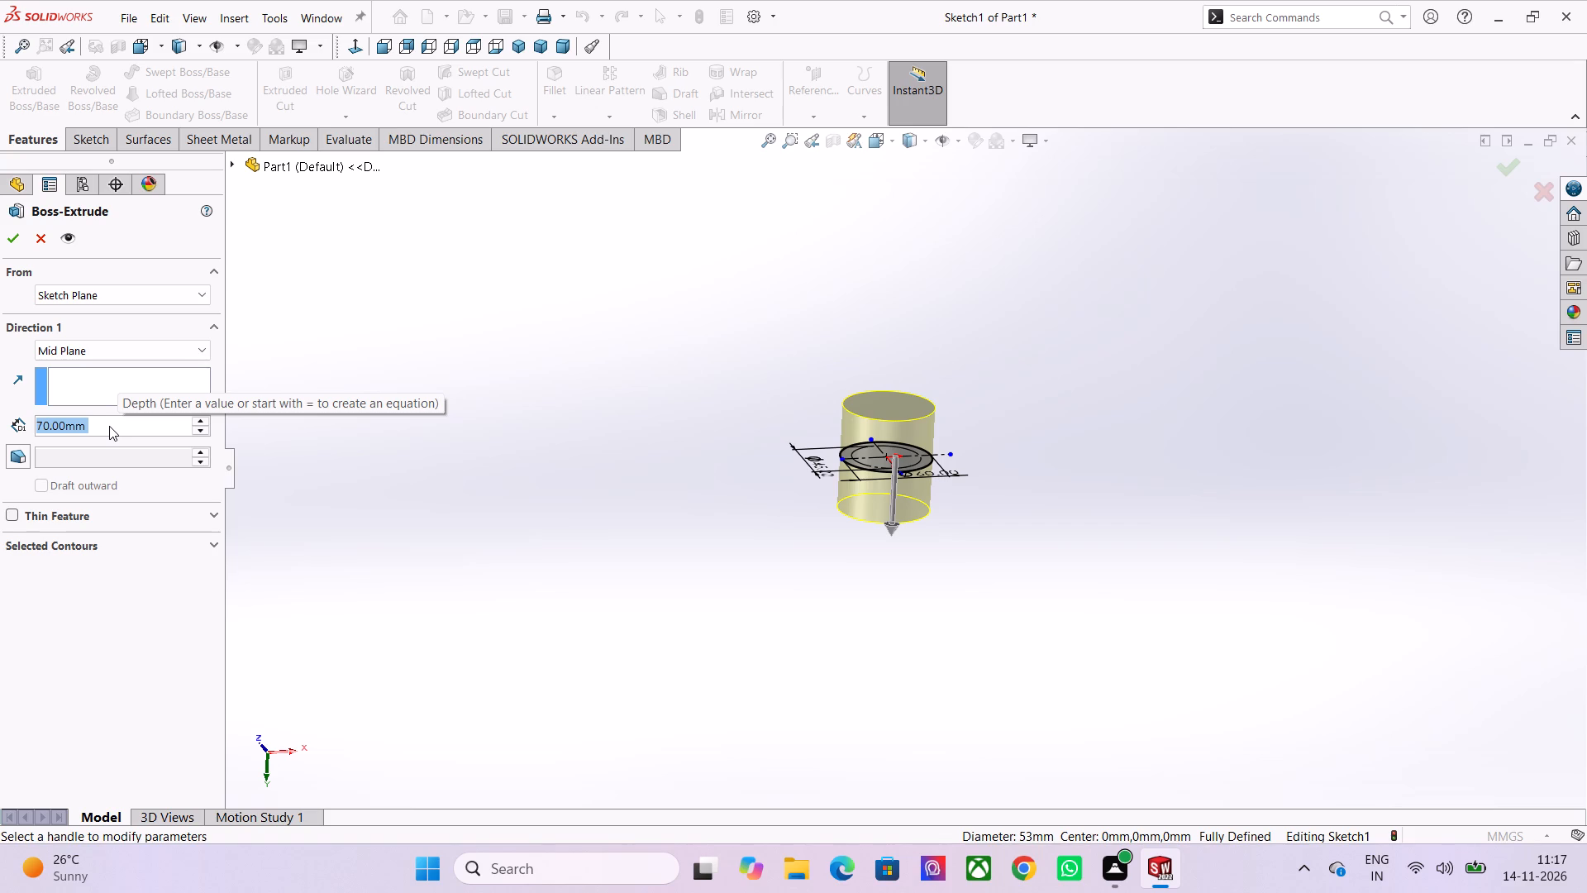
Try larger Mid Plane extrusion depths such as 110 mm and 150 mm, ending at 120 mm.
{"action": "scroll", "coordinate": [109, 426], "scroll_direction": "down", "scroll_amount": 1}
{"action": "scroll", "coordinate": [109, 426], "scroll_direction": "up", "scroll_amount": 5}
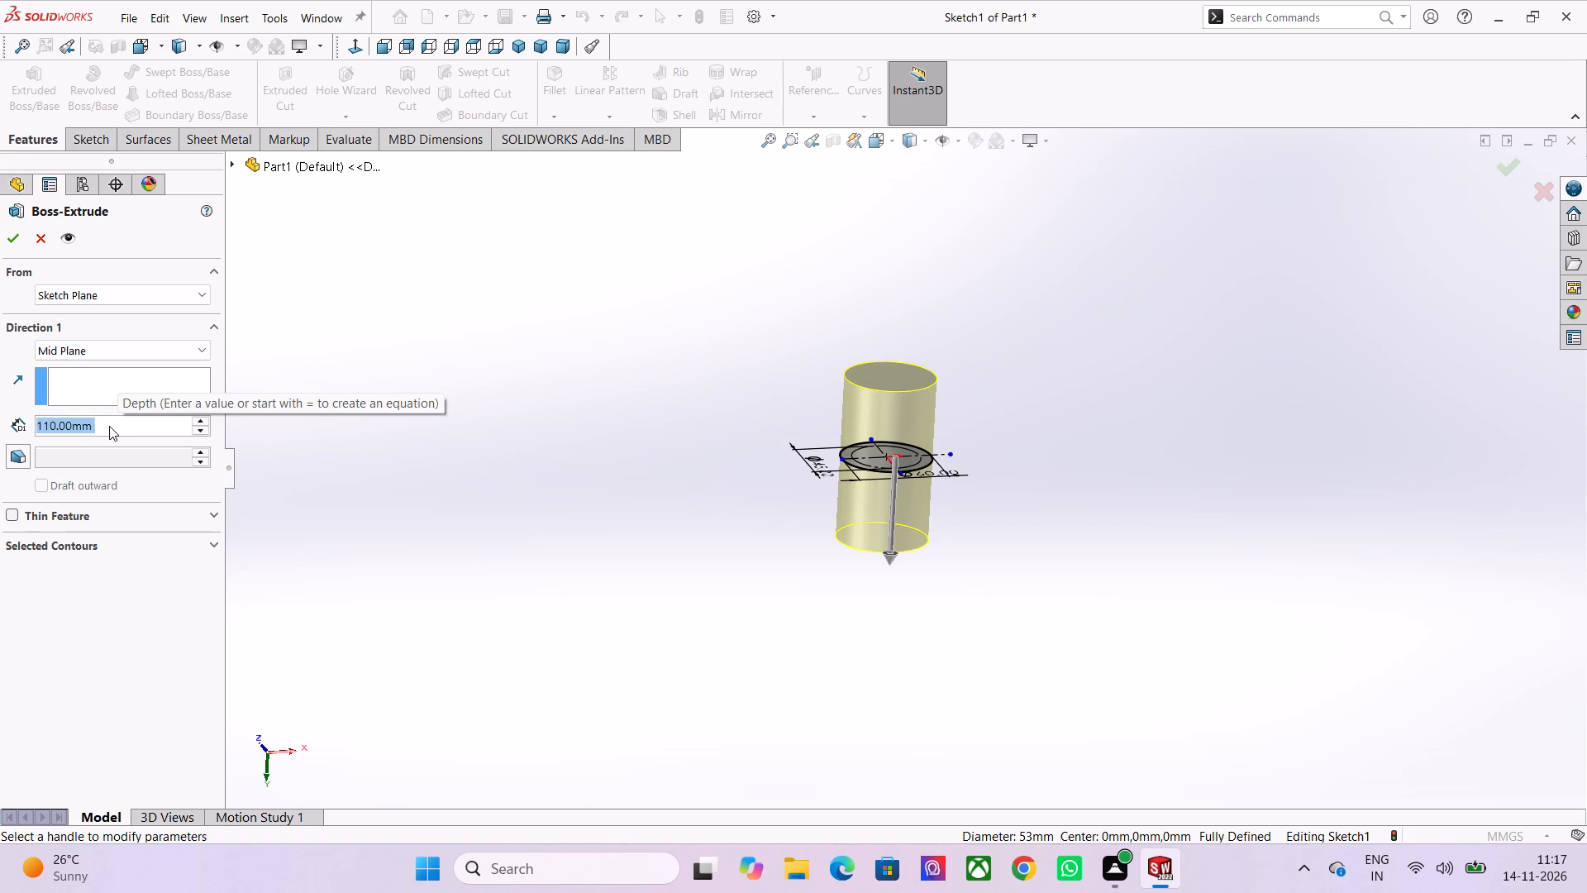
{"action": "scroll", "coordinate": [109, 426], "scroll_direction": "up", "scroll_amount": 1}
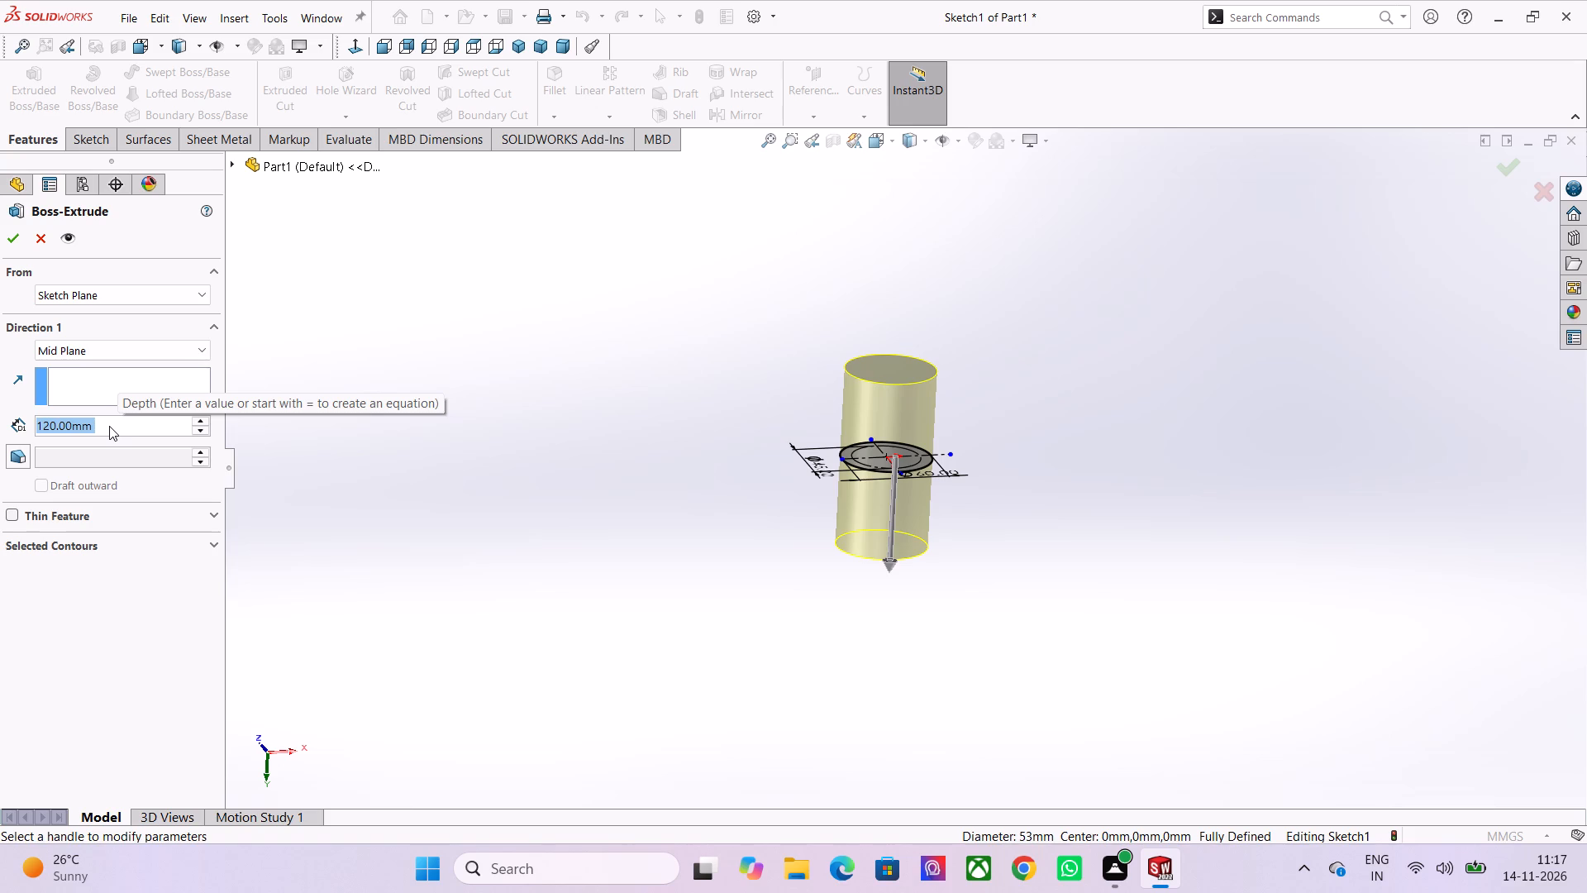
{"action": "scroll", "coordinate": [109, 426], "scroll_direction": "up", "scroll_amount": 3}
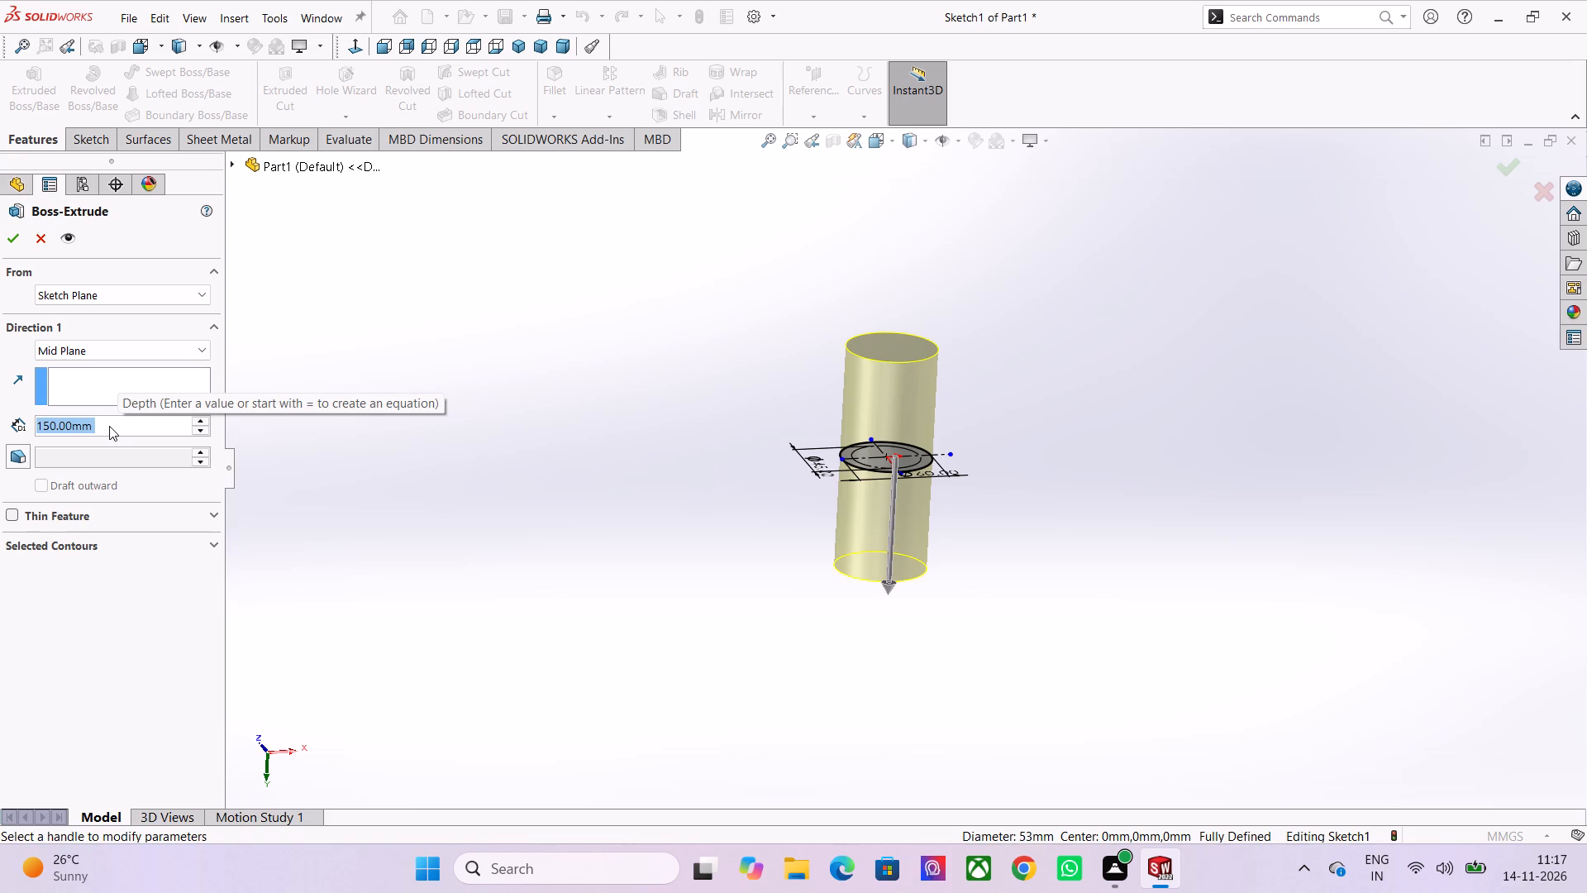
{"action": "scroll", "coordinate": [109, 426], "scroll_direction": "down", "scroll_amount": 3}
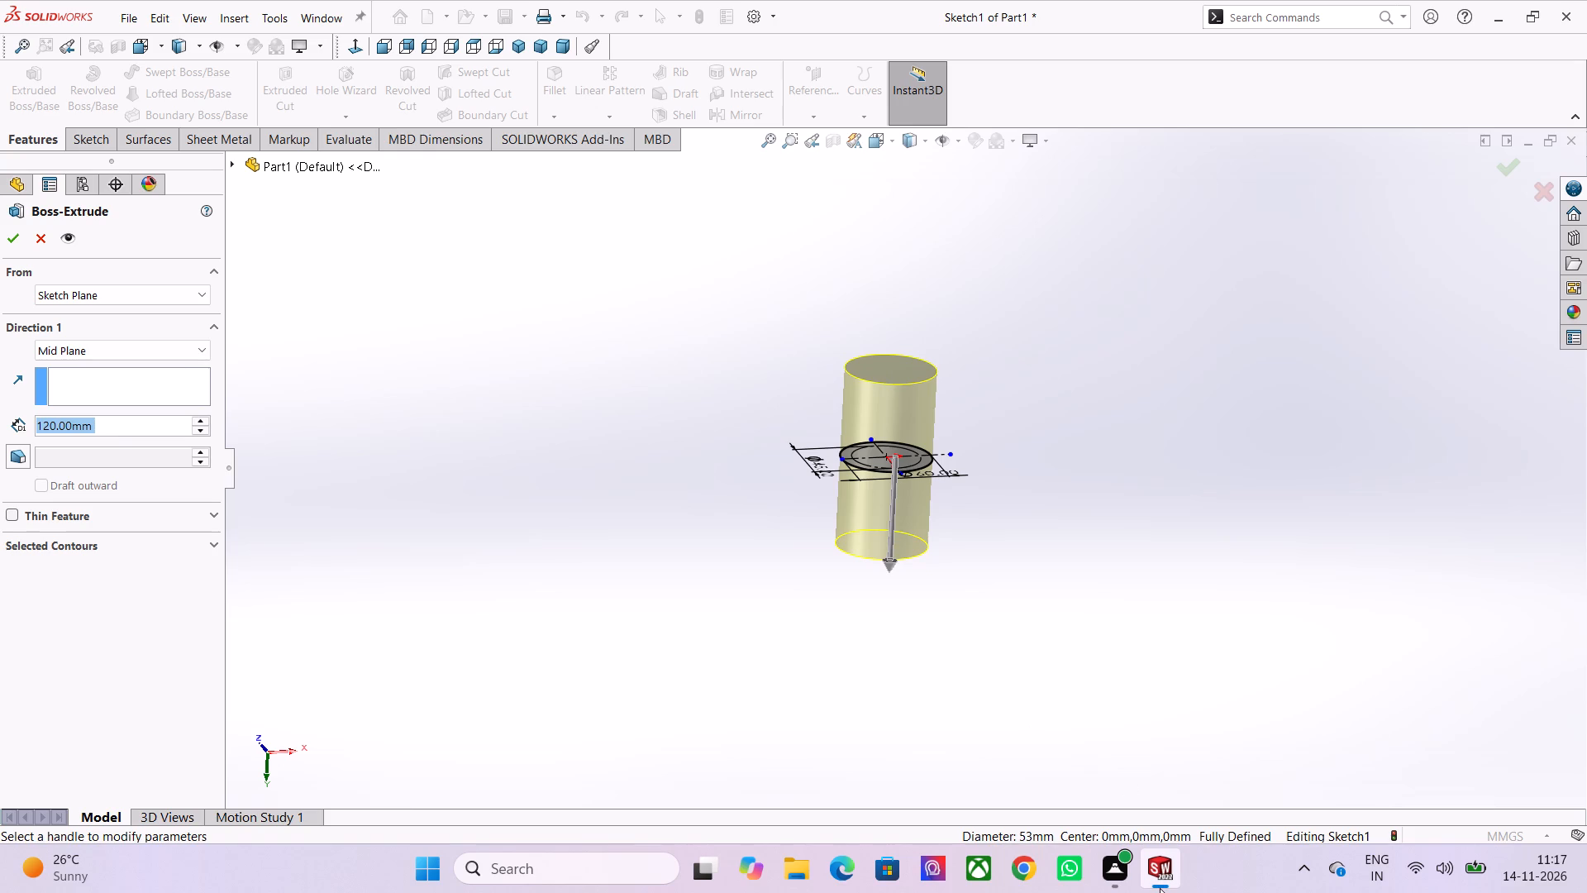
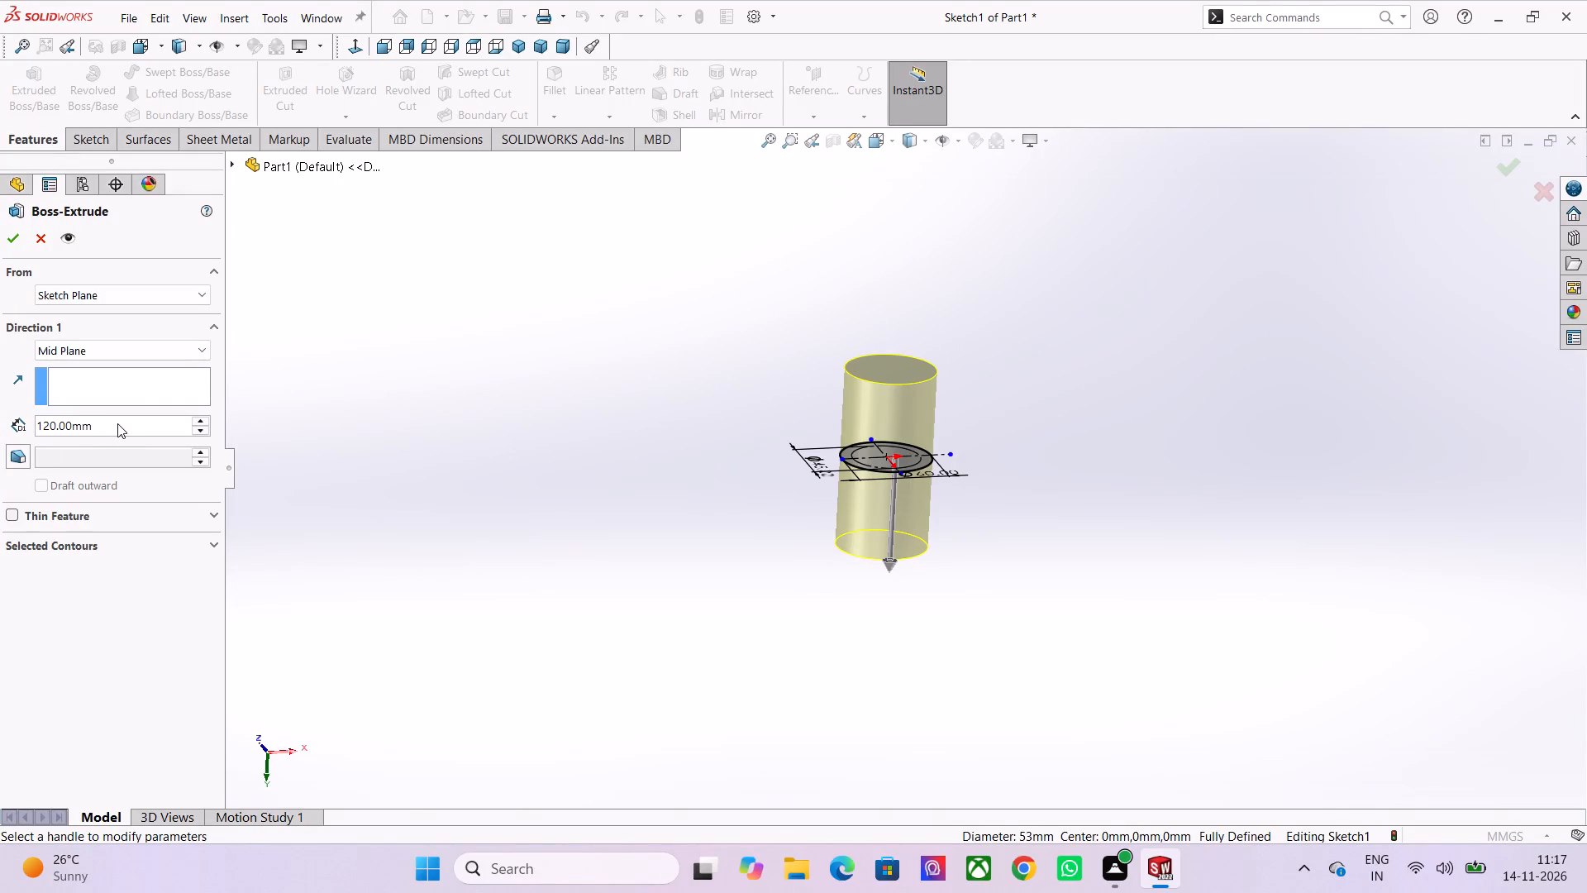
Try smaller depths for the Mid Plane extrusion of the circle, passing through 50 mm and ending at 20 mm.
{"action": "scroll", "coordinate": [117, 423], "scroll_direction": "down", "scroll_amount": 7}
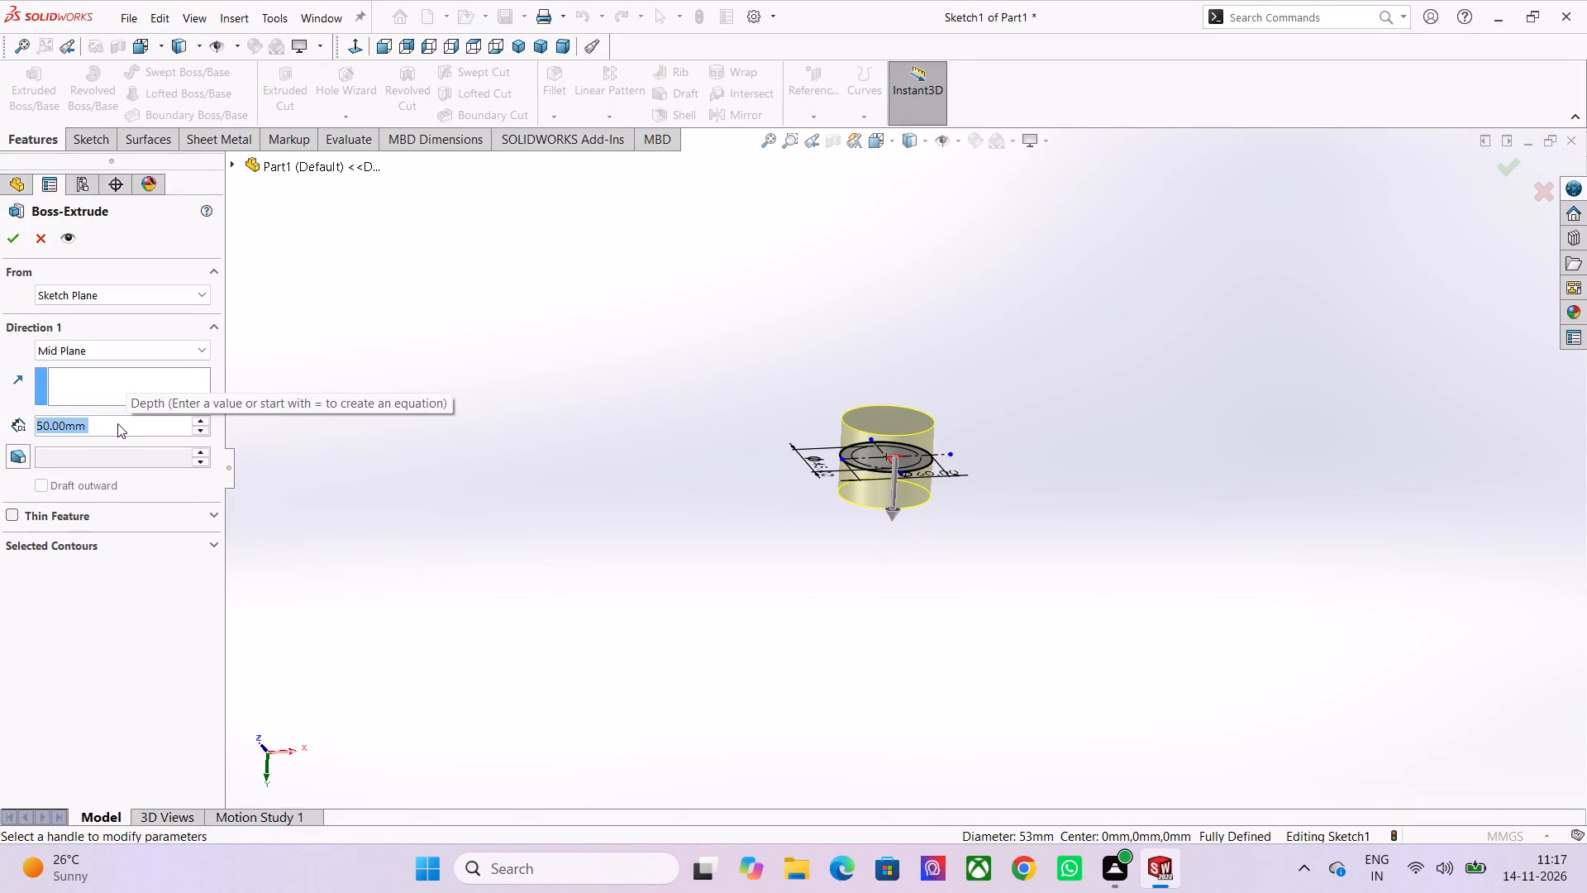
{"action": "scroll", "coordinate": [117, 423], "scroll_direction": "down", "scroll_amount": 3}
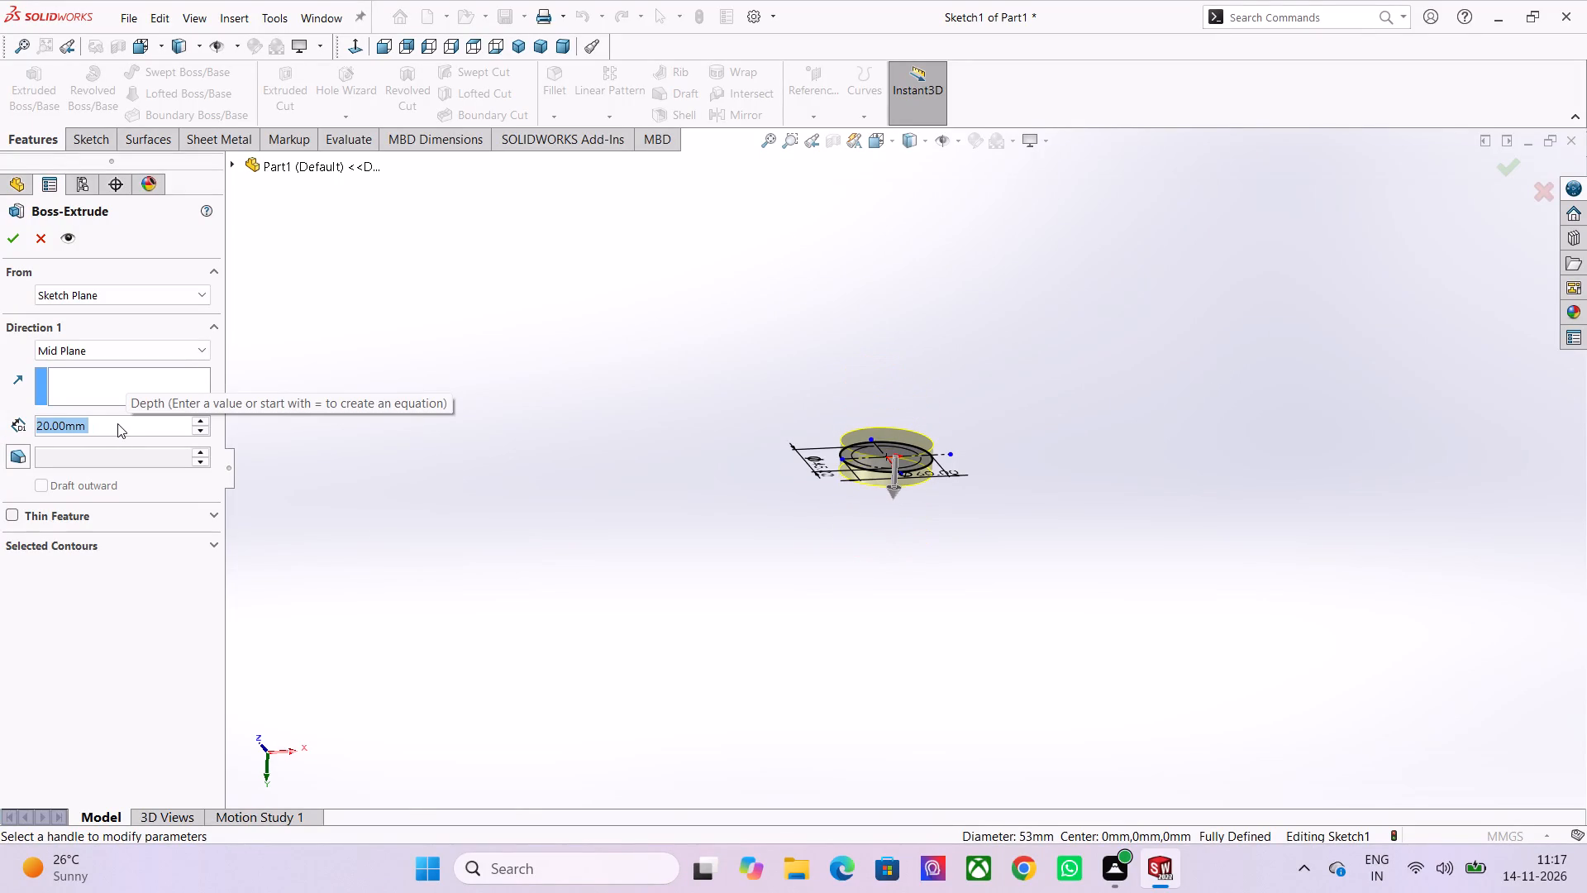
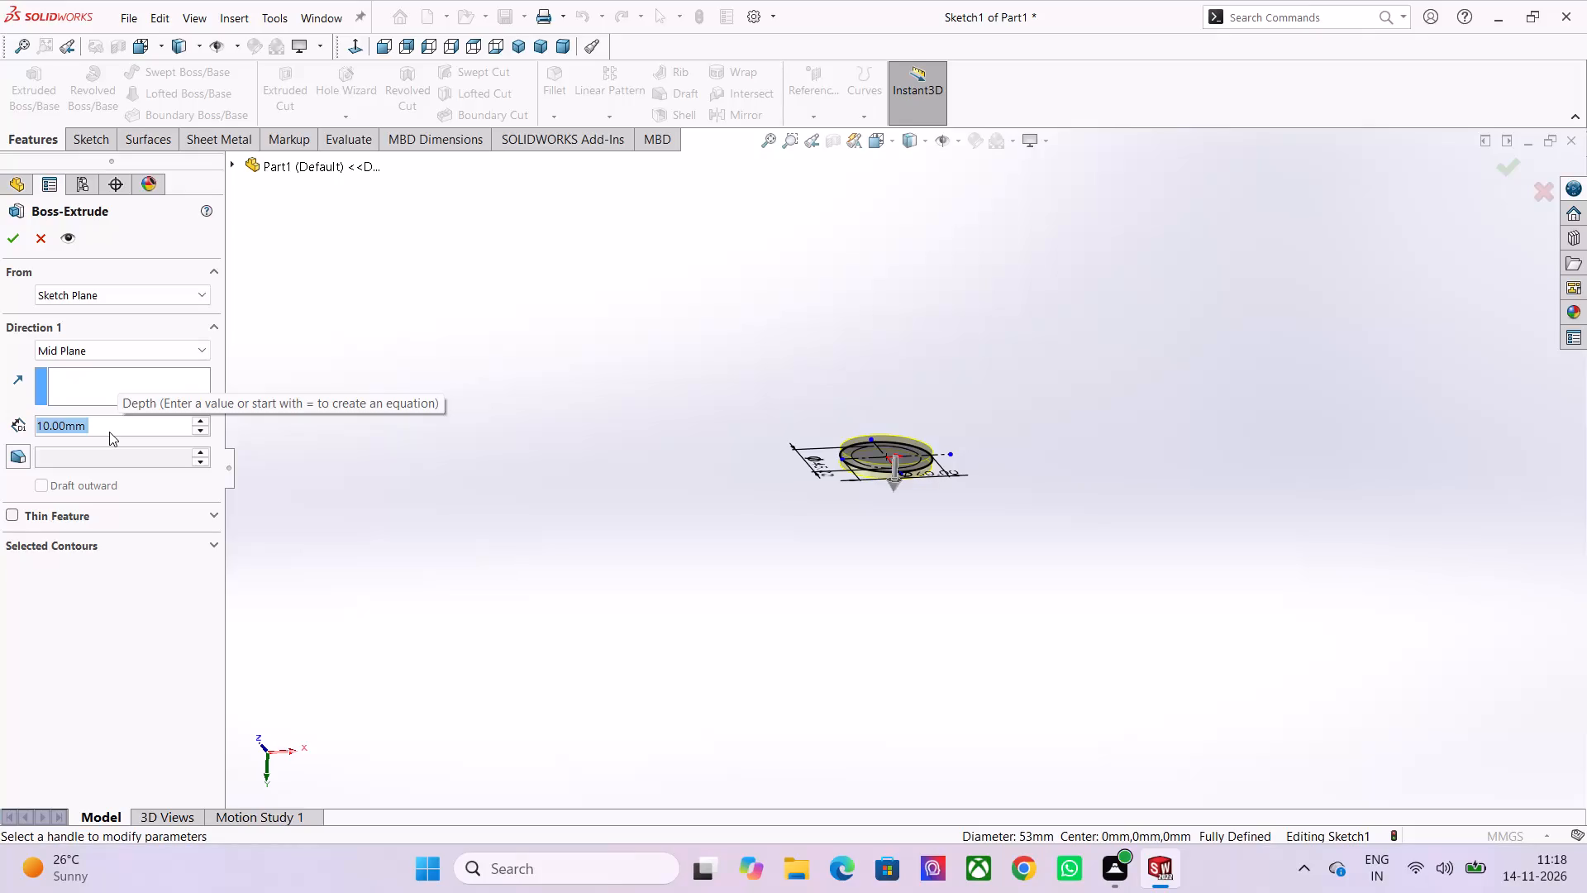
Extrude the 60 mm circle with the Mid Plane end condition at a depth of 10 mm.
{"action": "type", "text": "10"}
{"action": "key", "text": "Return"}
{"action": "key", "text": "Return"}
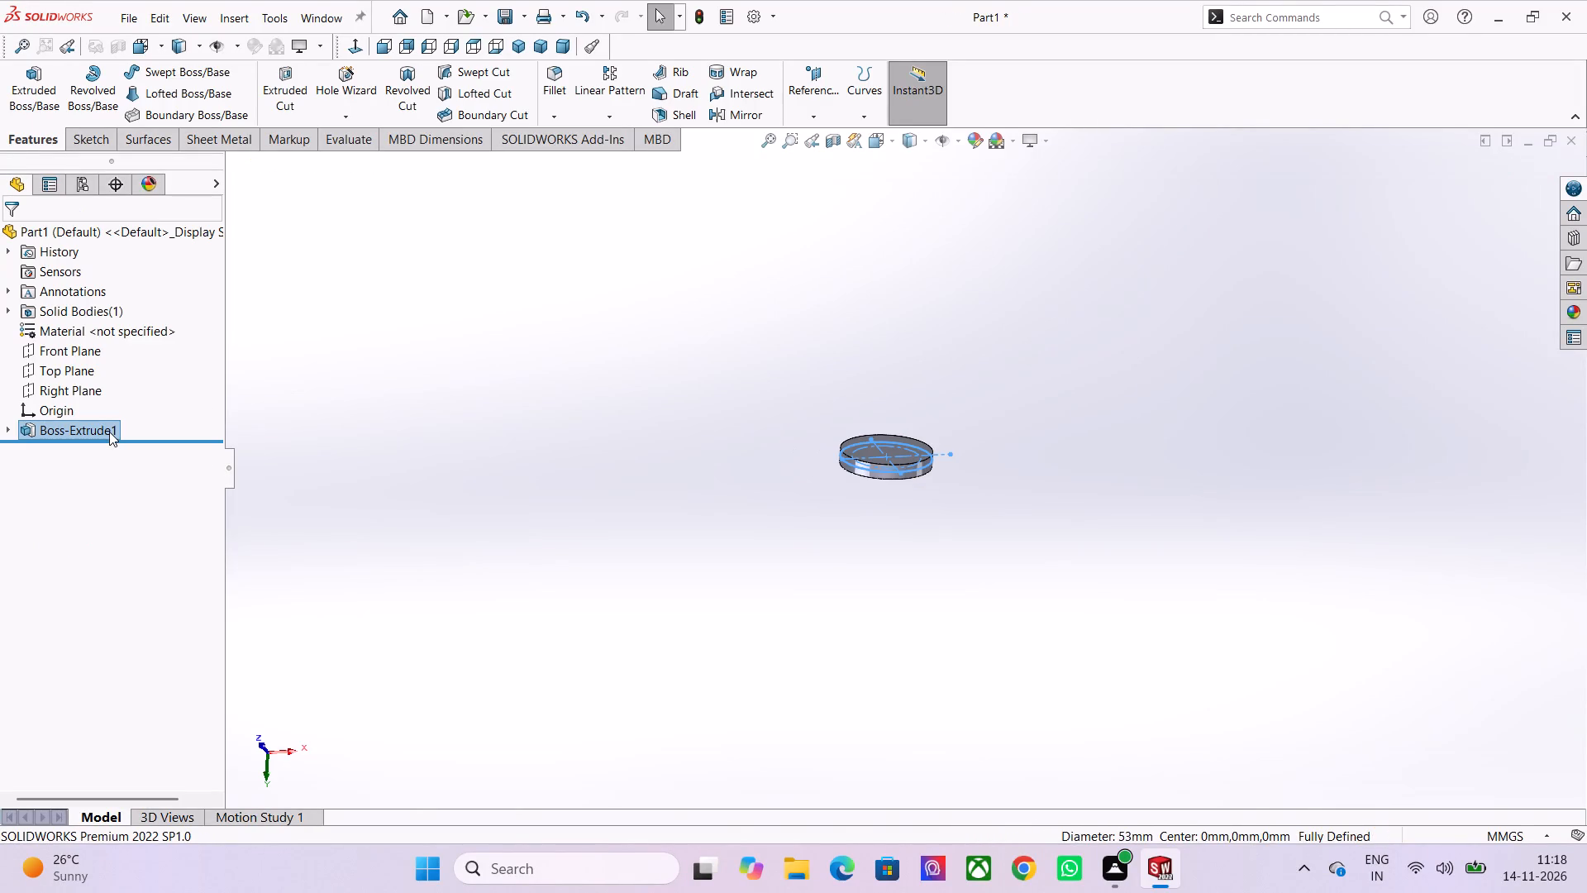
{"action": "left_click", "coordinate": [660, 365]}
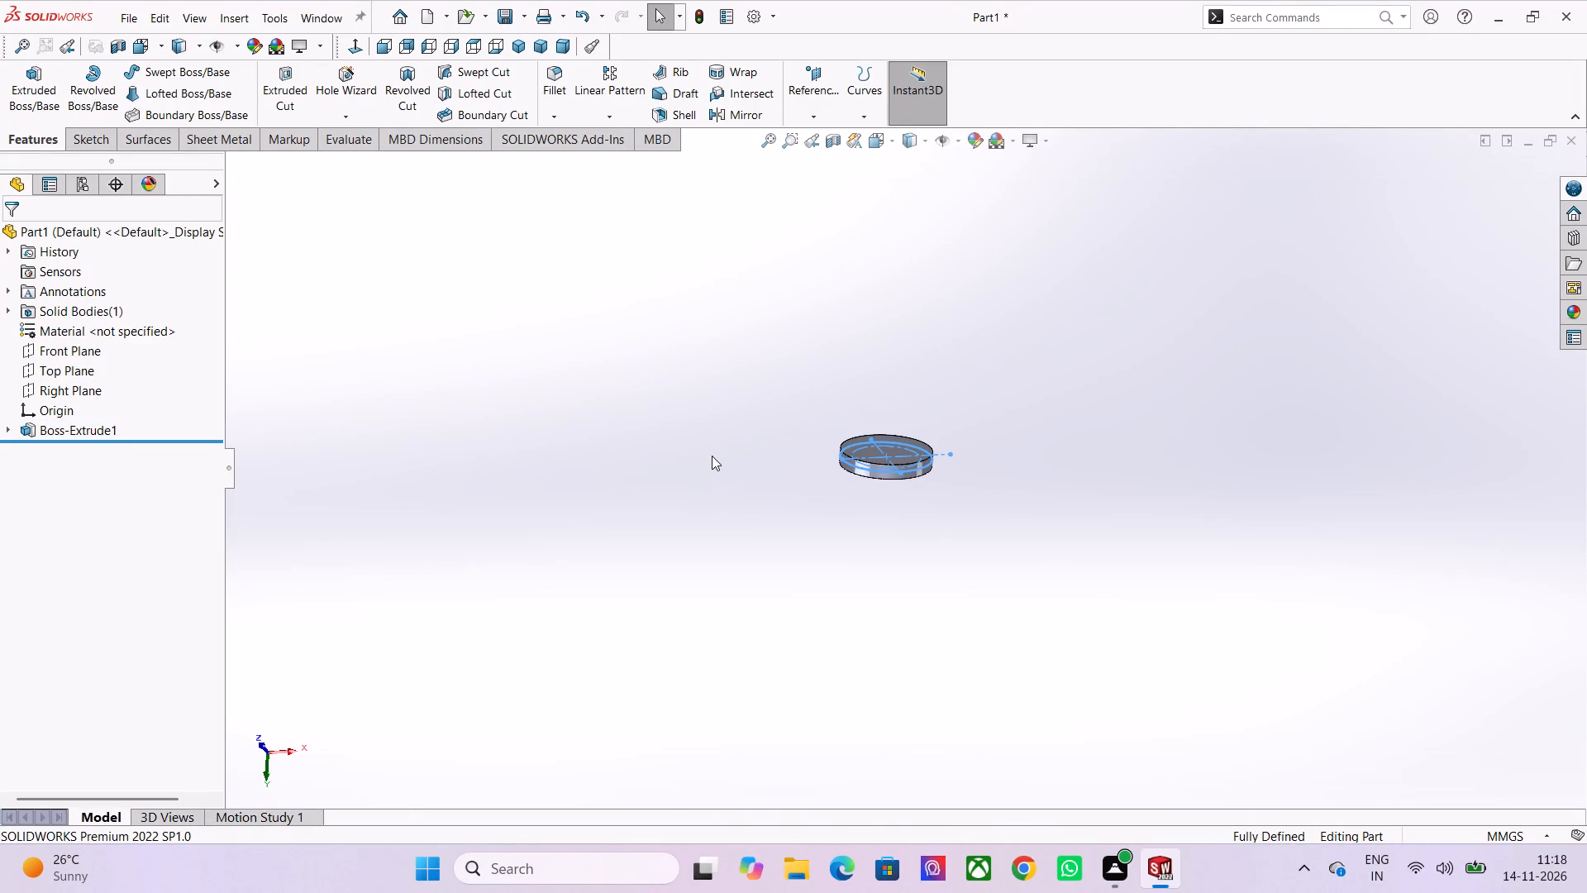
Start a new sketch on the bottom circular face of the extruded disc.
{"action": "middle_click_drag", "start_coordinate": [717, 458], "coordinate": [799, 756]}
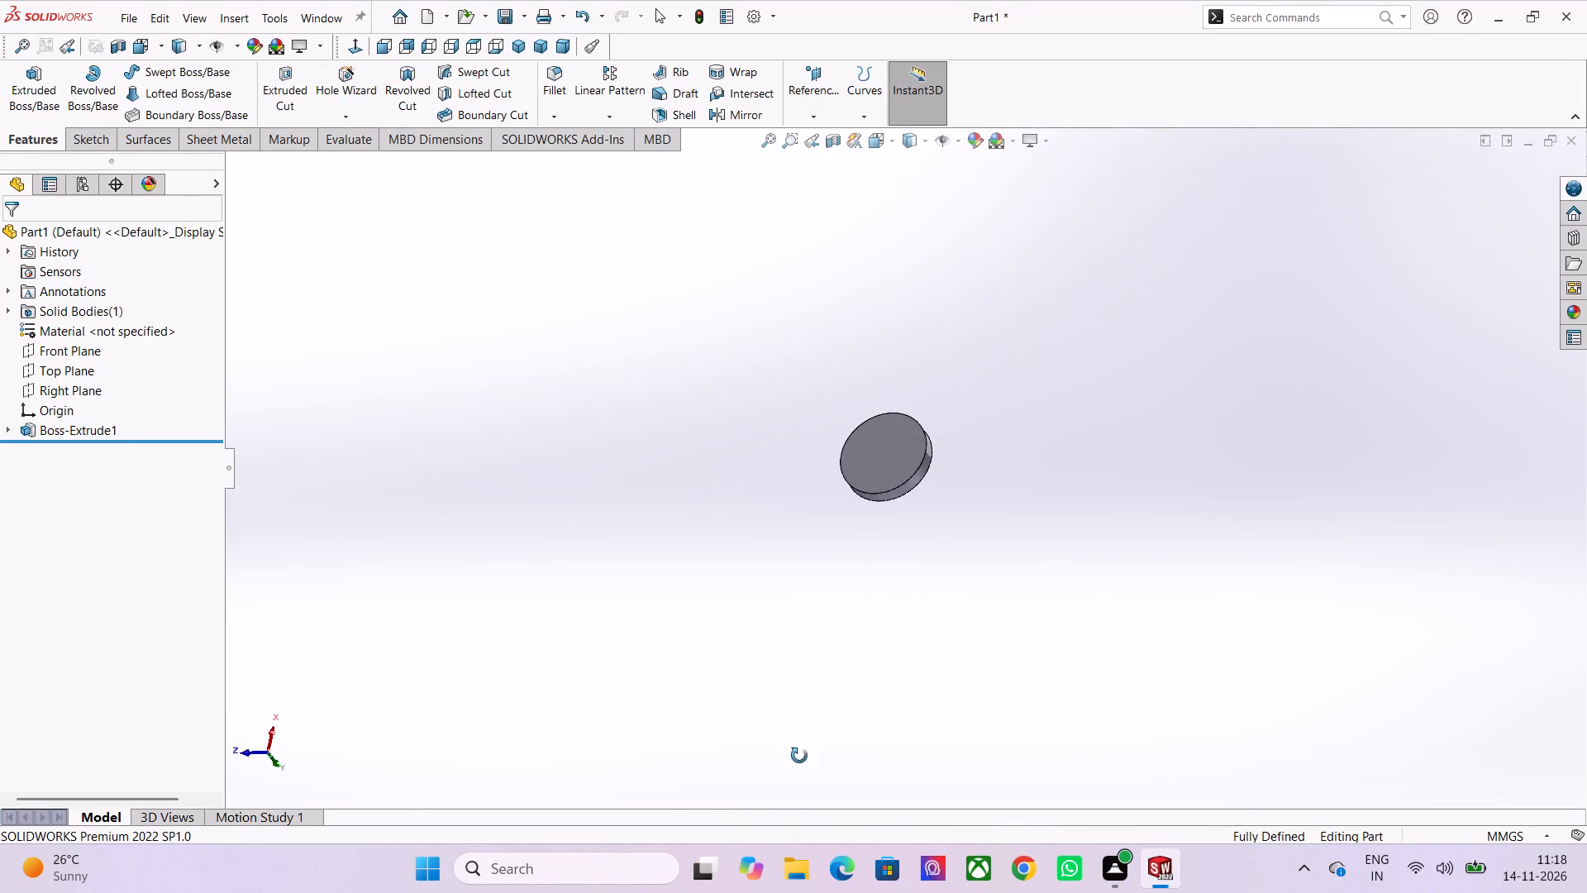
{"action": "middle_click_drag", "start_coordinate": [799, 756], "coordinate": [824, 740]}
{"action": "left_click", "coordinate": [891, 451]}
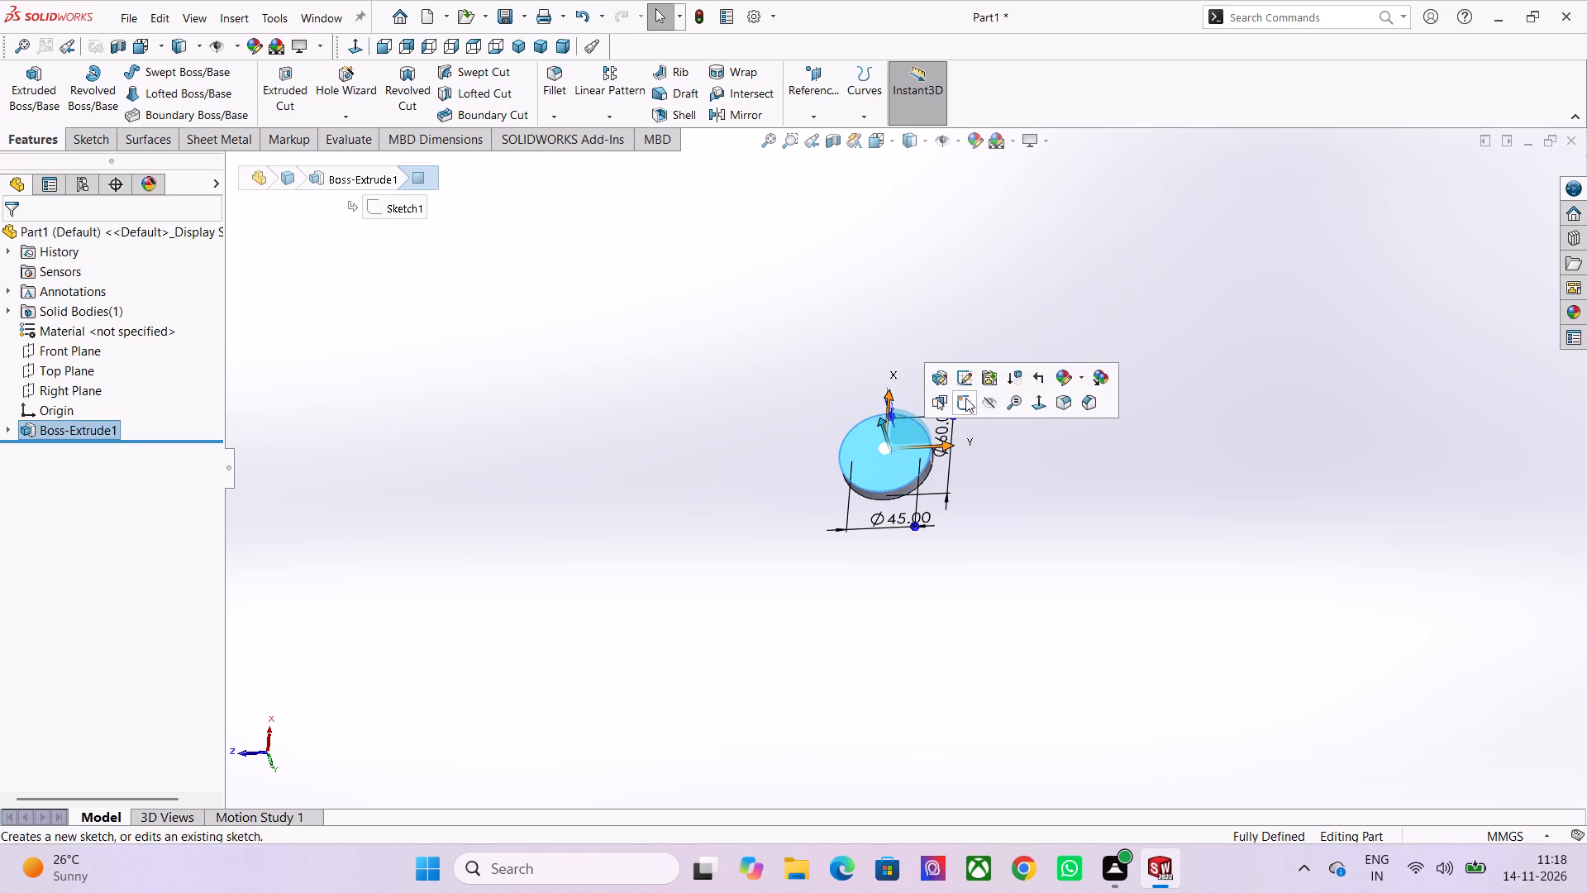
{"action": "left_click", "coordinate": [965, 398]}
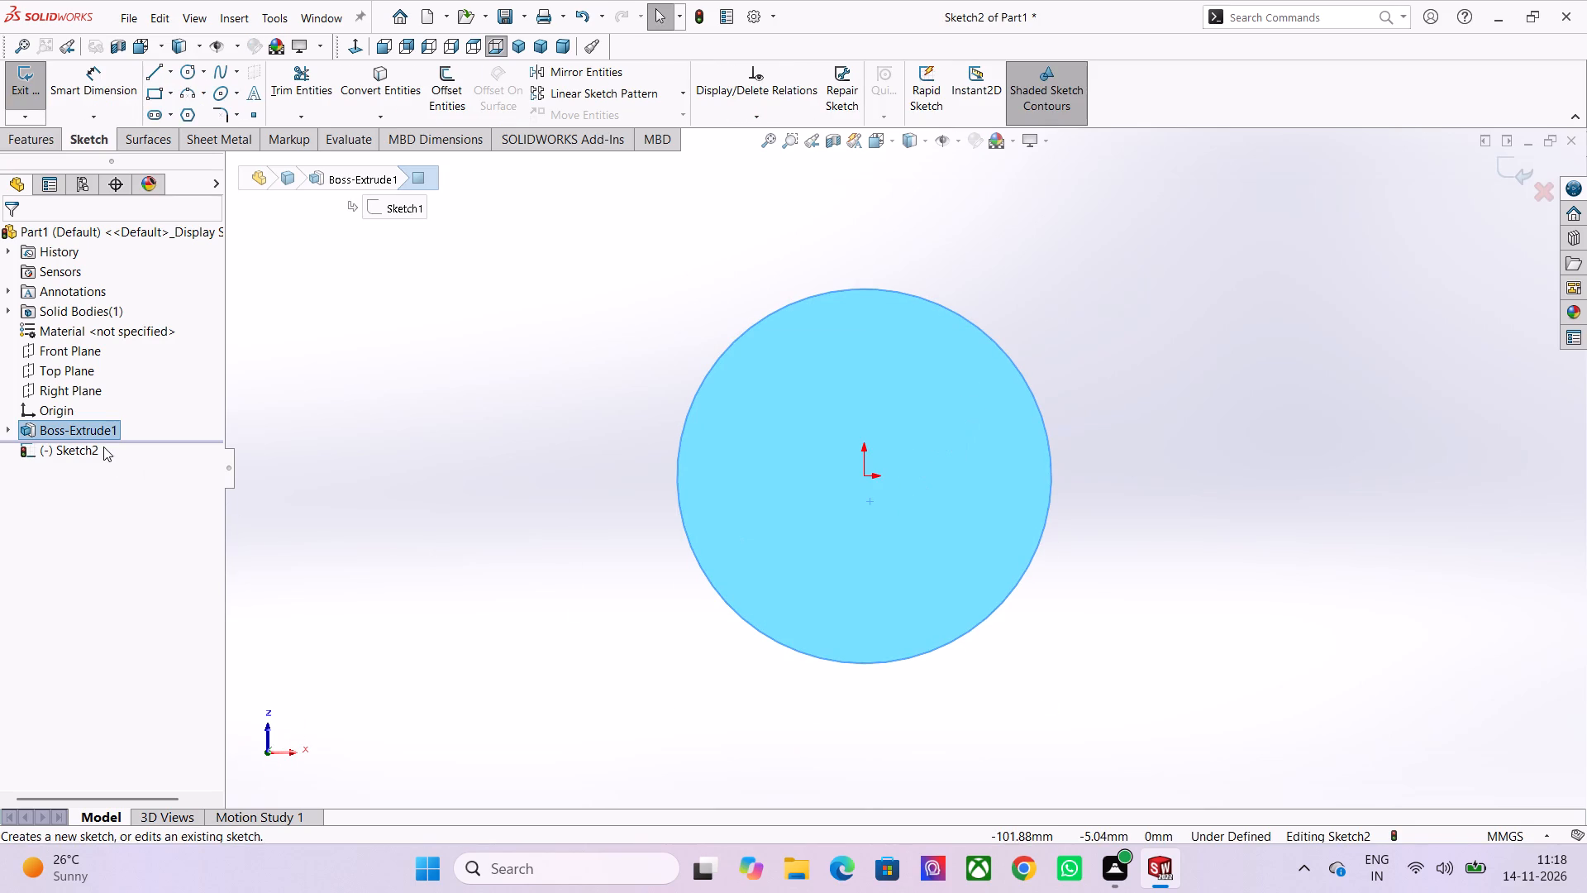
Show Sketch1 from under Boss-Extrude1 so its construction circle and centerlines can serve as references.
{"action": "left_click", "coordinate": [90, 446]}
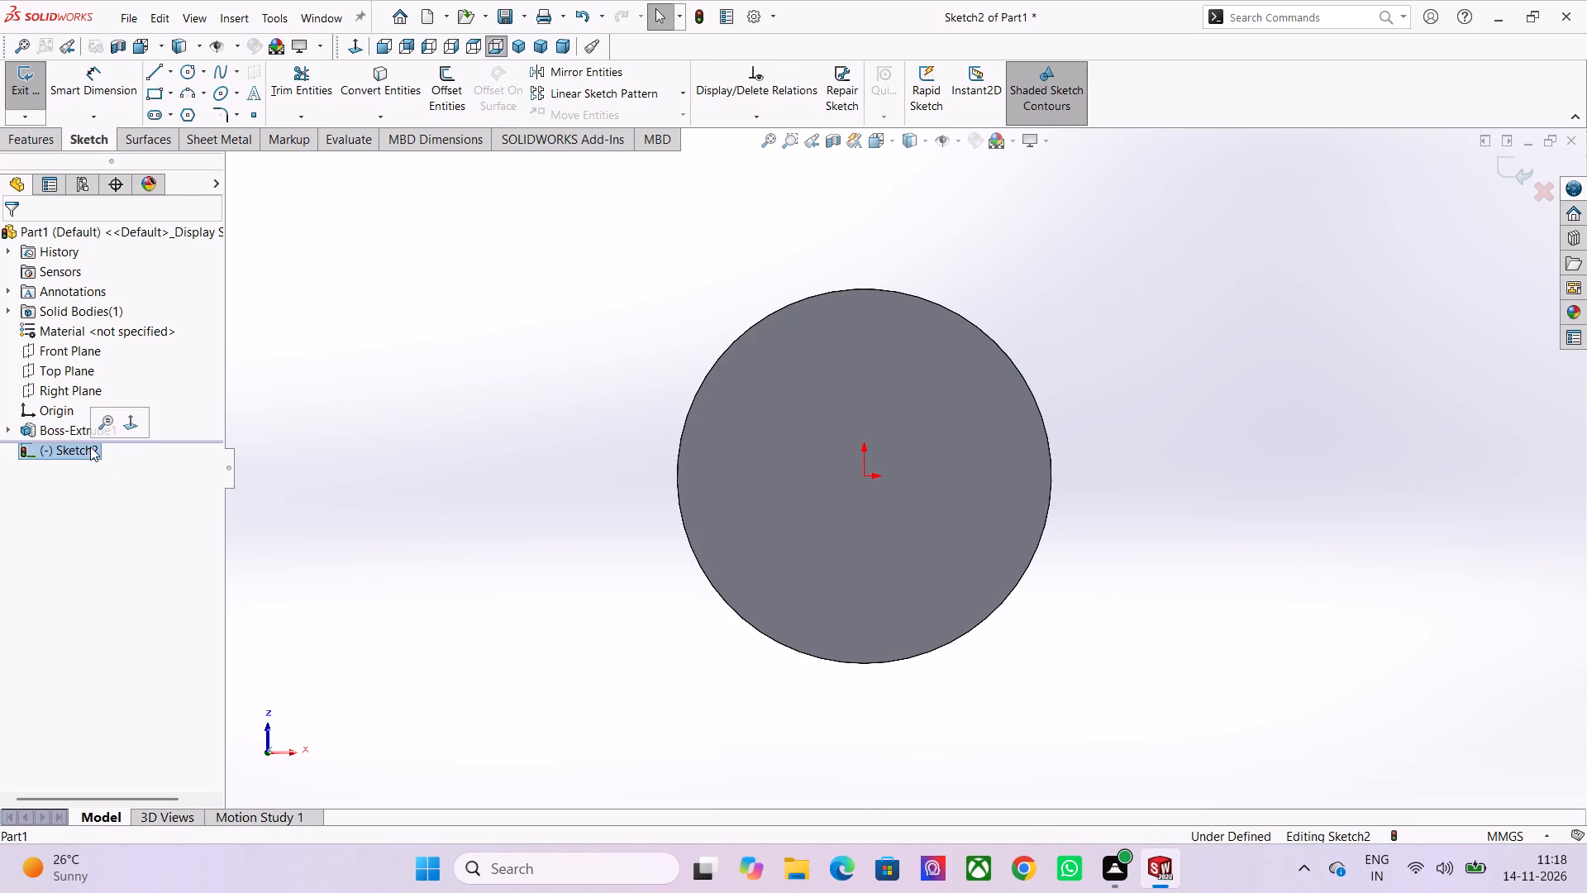
{"action": "left_click", "coordinate": [14, 424]}
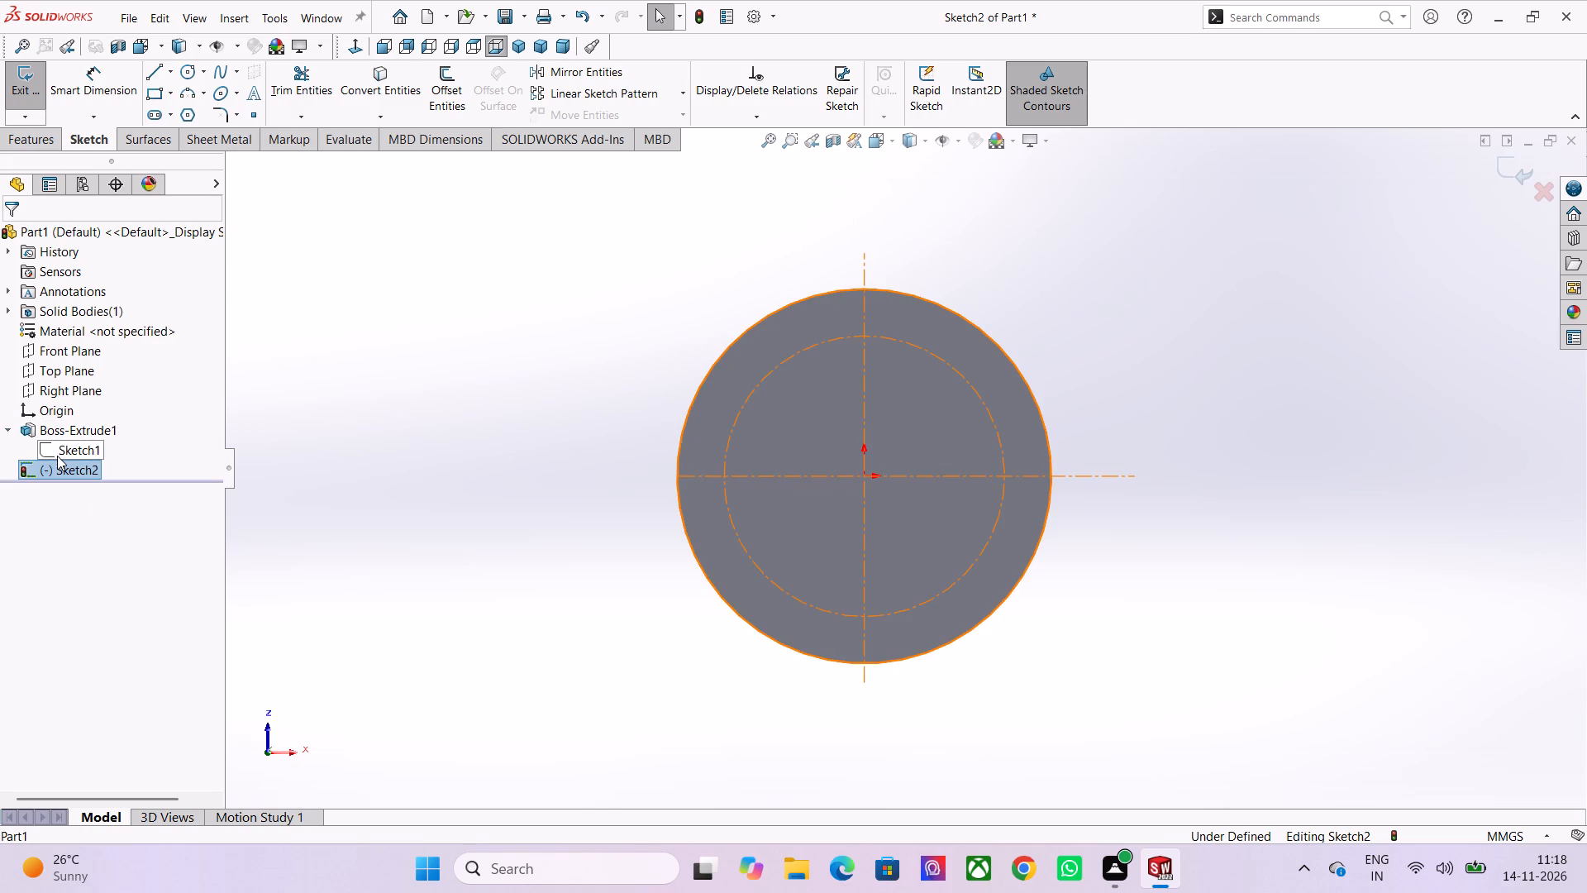
{"action": "left_click", "coordinate": [74, 448]}
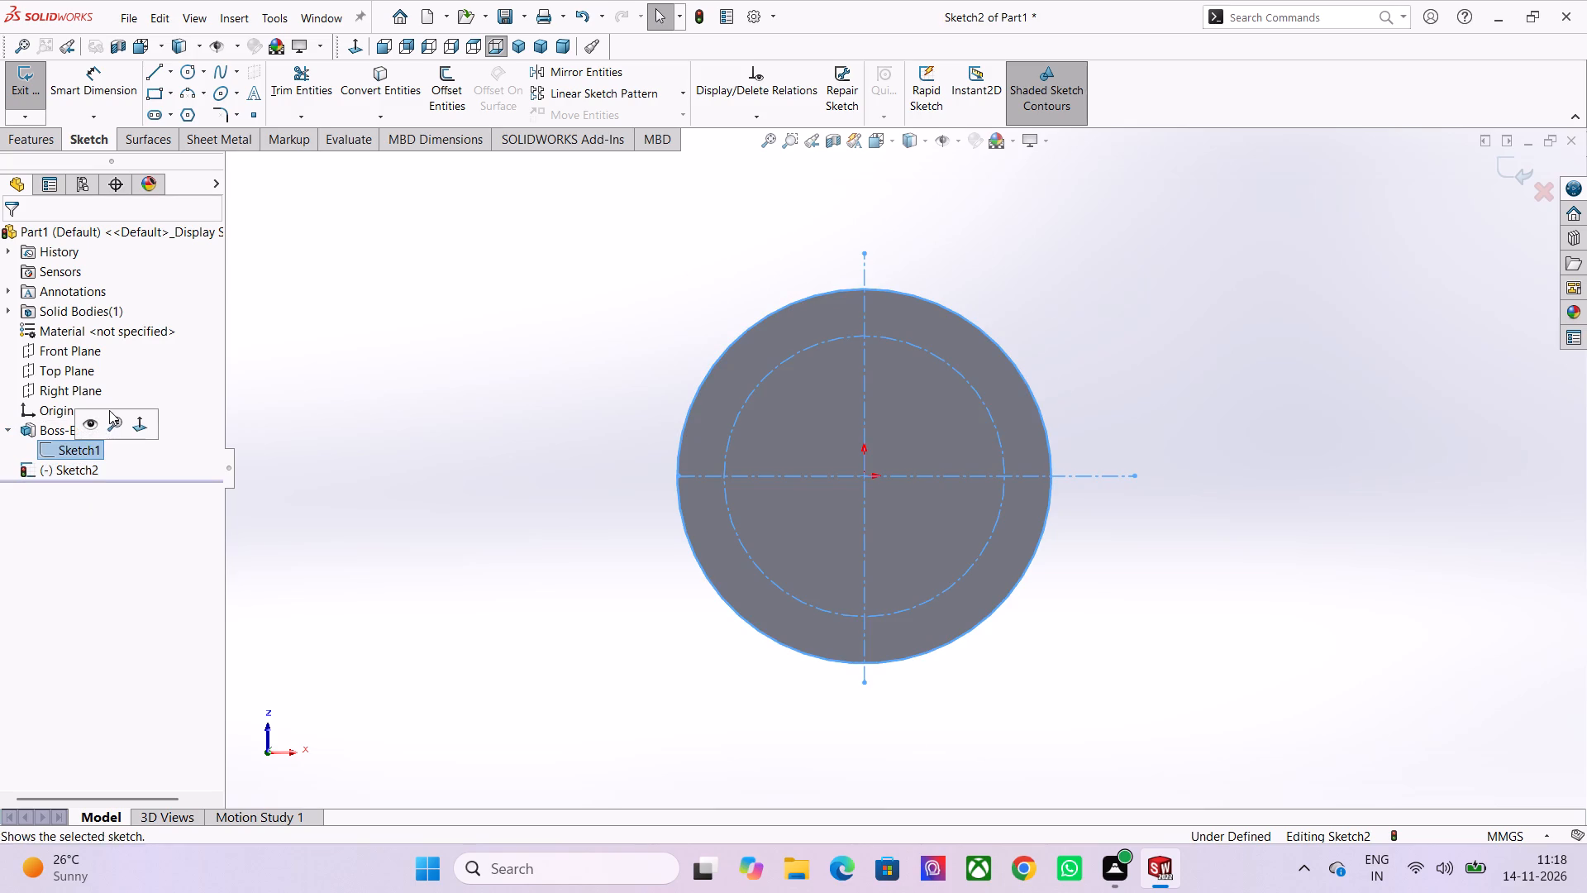
{"action": "left_click", "coordinate": [92, 419]}
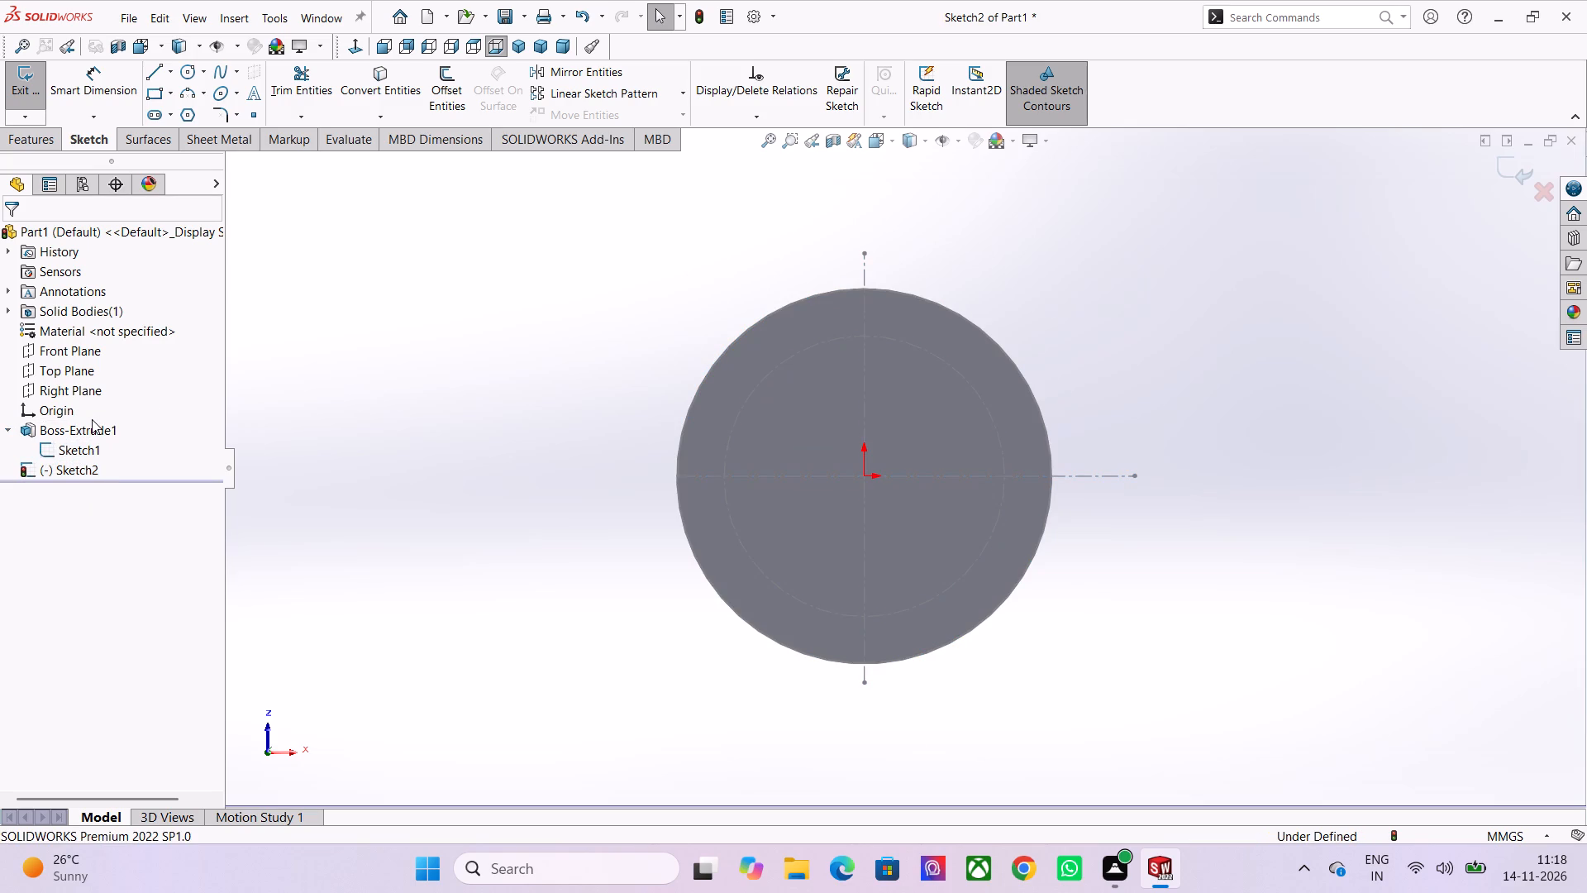
{"action": "left_click", "coordinate": [66, 455]}
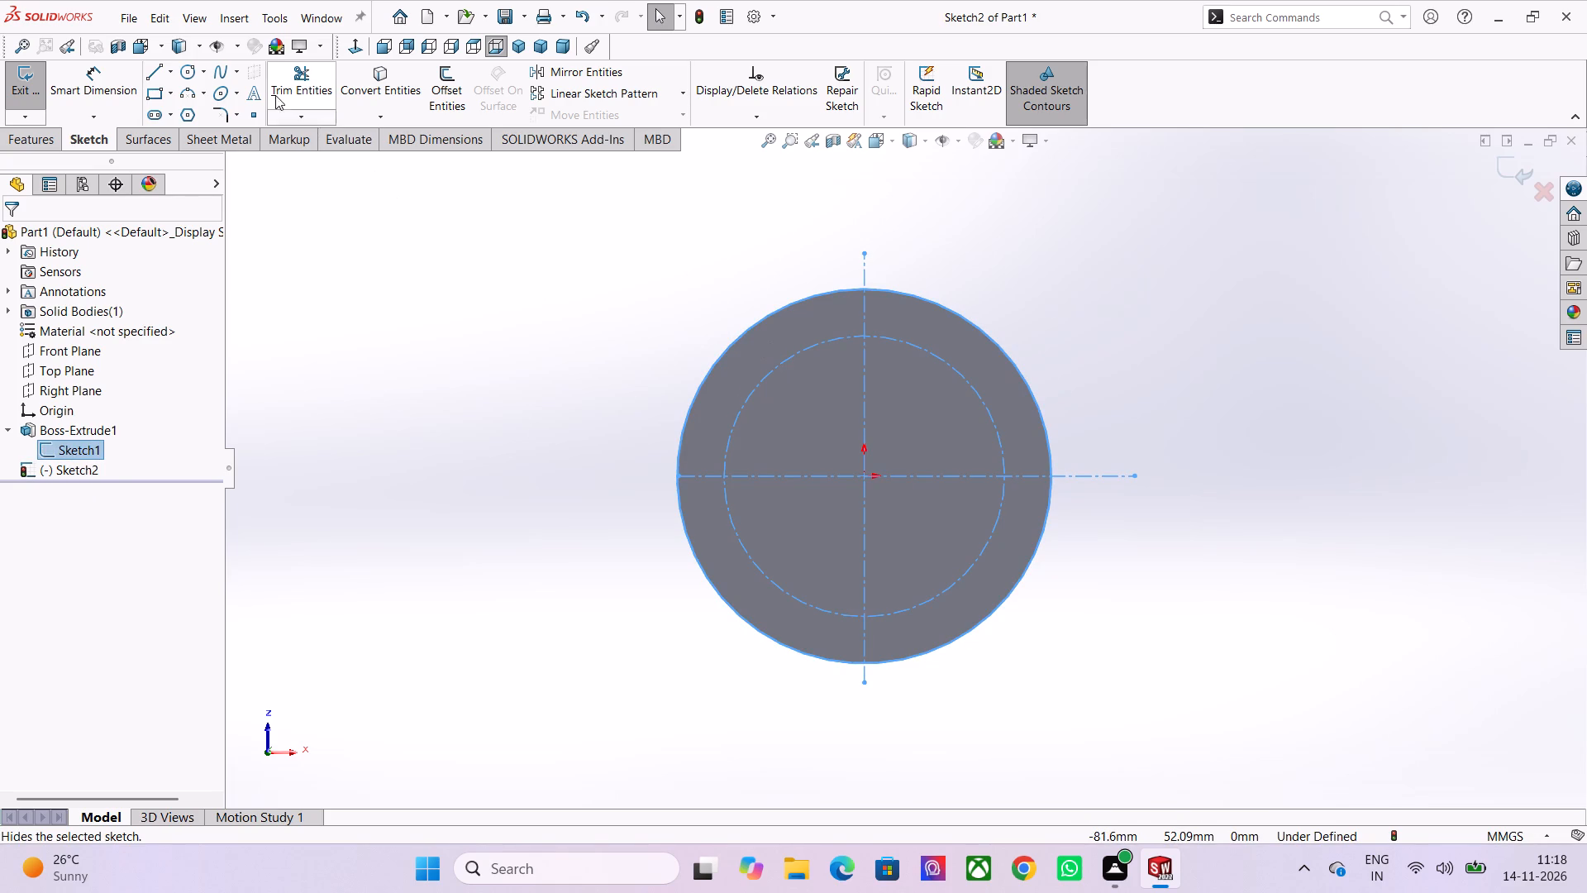
Draw a center-point circle in the new sketch on the disc's face, using the Sketch1 construction geometry as reference.
{"action": "left_click", "coordinate": [193, 75]}
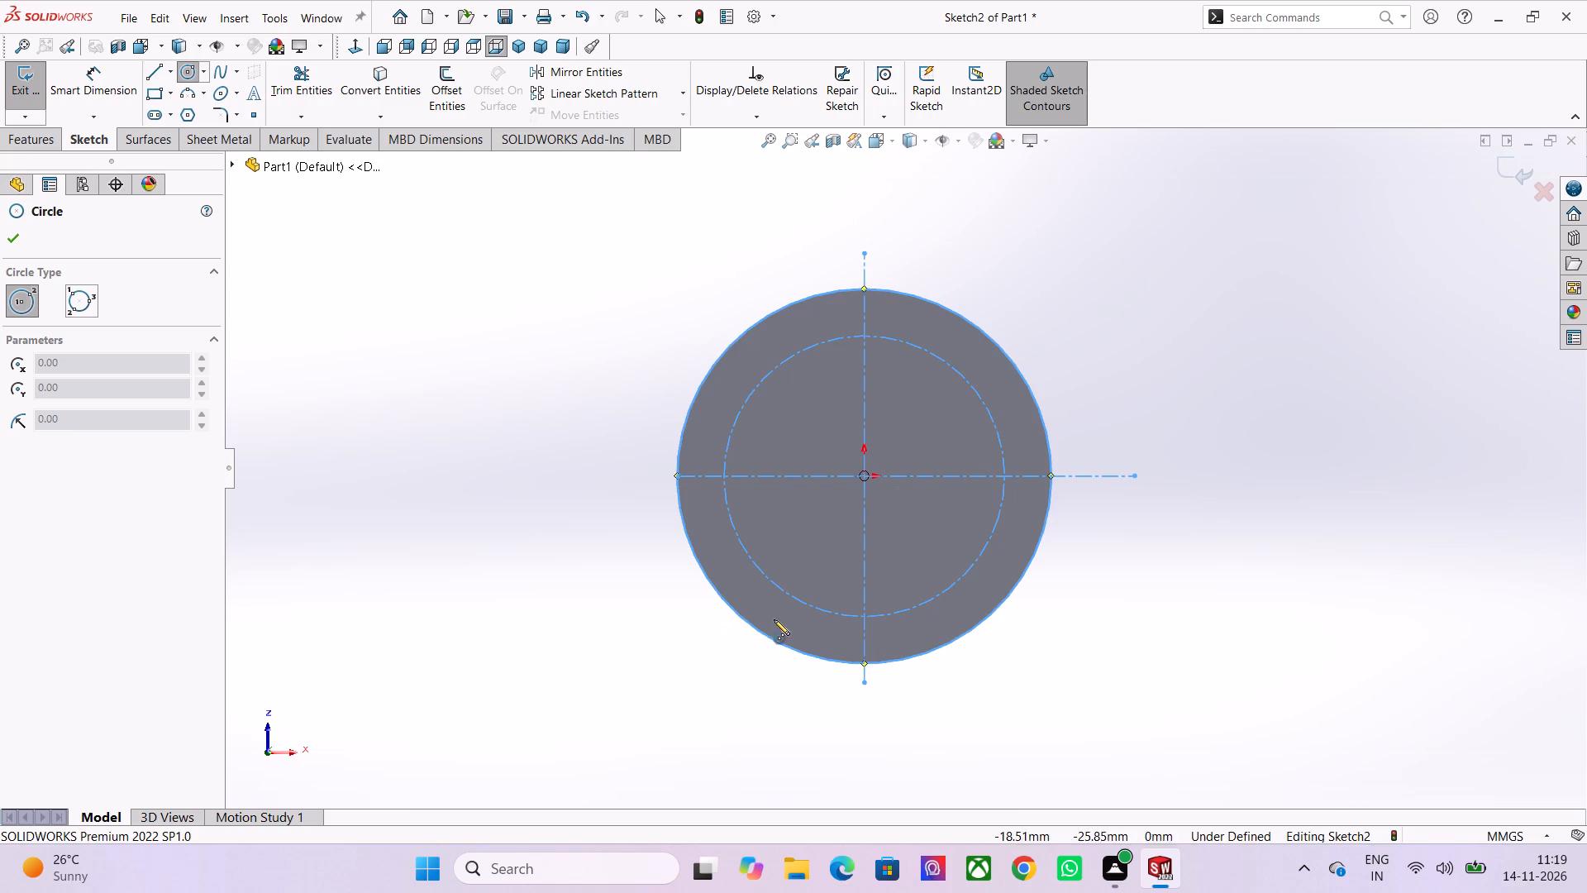
{"action": "scroll", "coordinate": [895, 461], "scroll_direction": "up", "scroll_amount": 2}
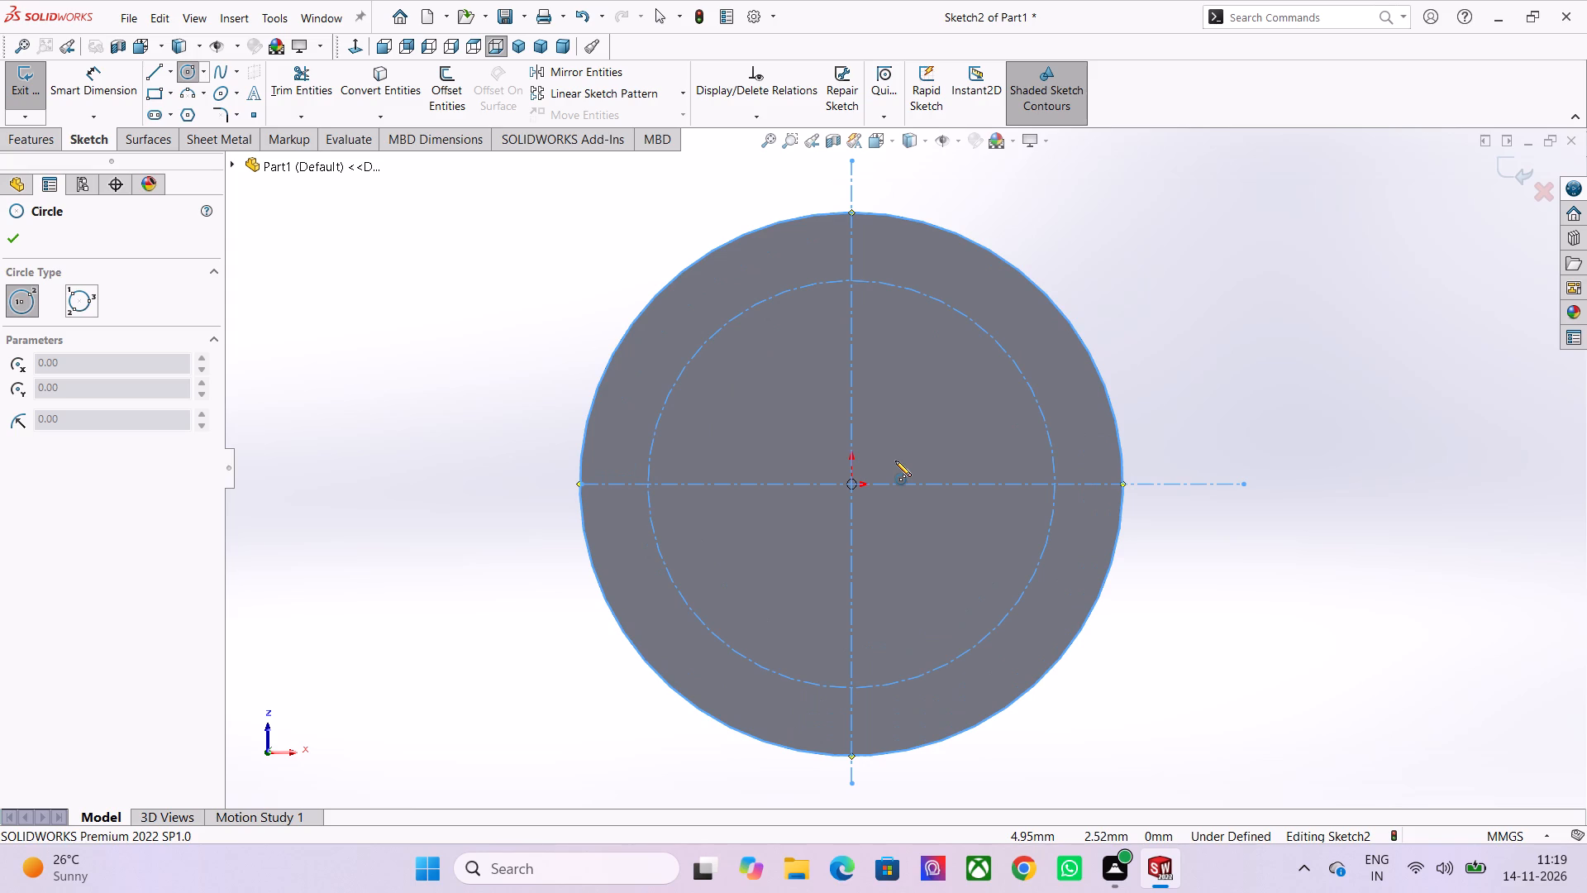
{"action": "scroll", "coordinate": [895, 461], "scroll_direction": "down", "scroll_amount": 1}
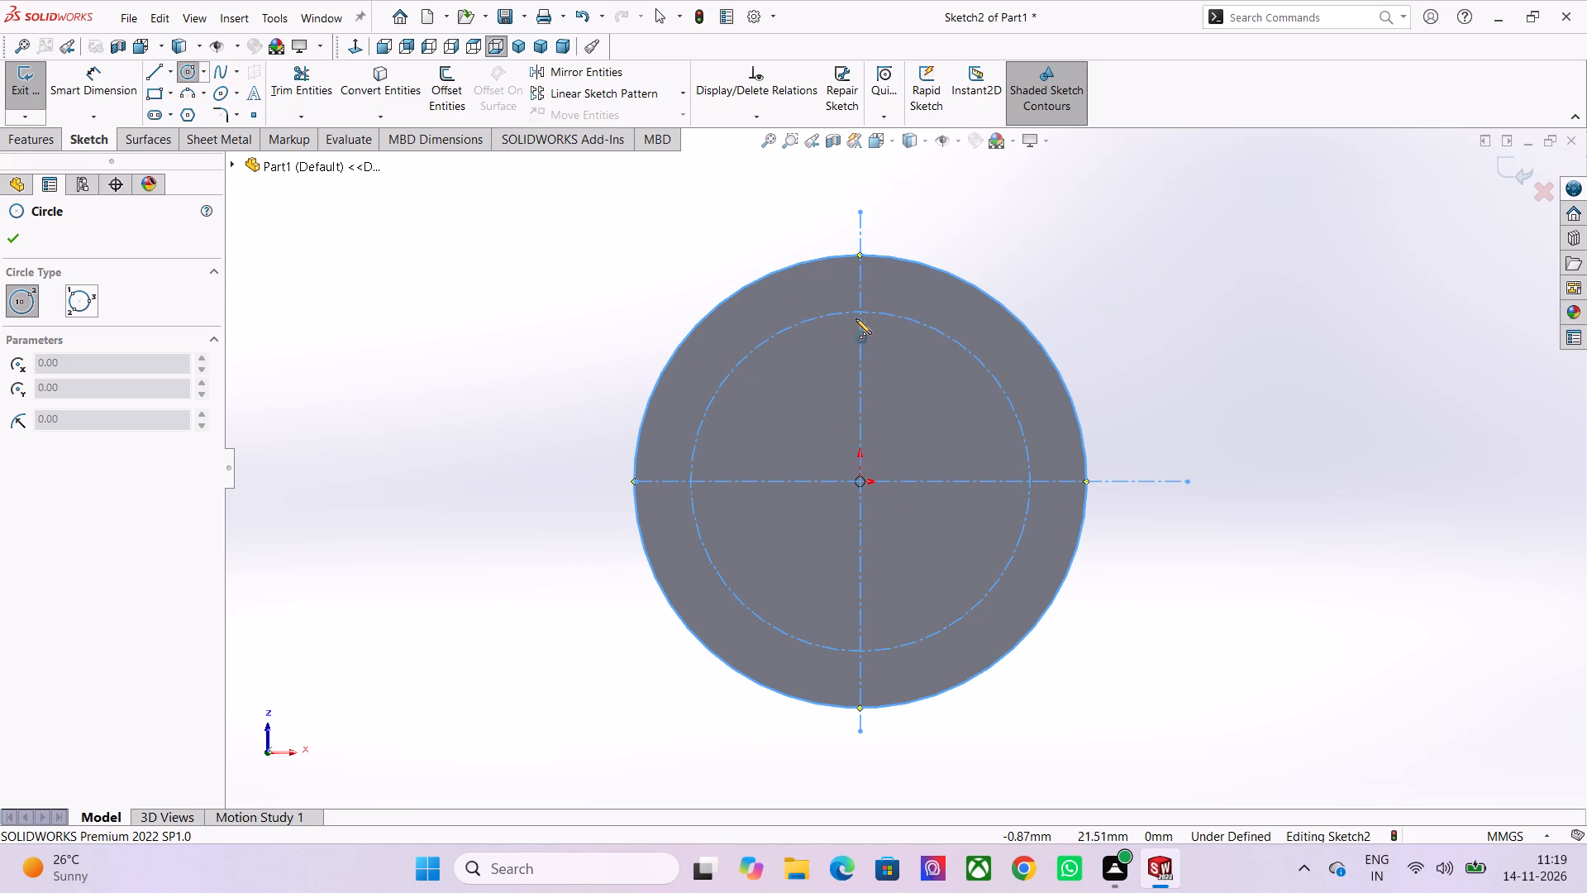
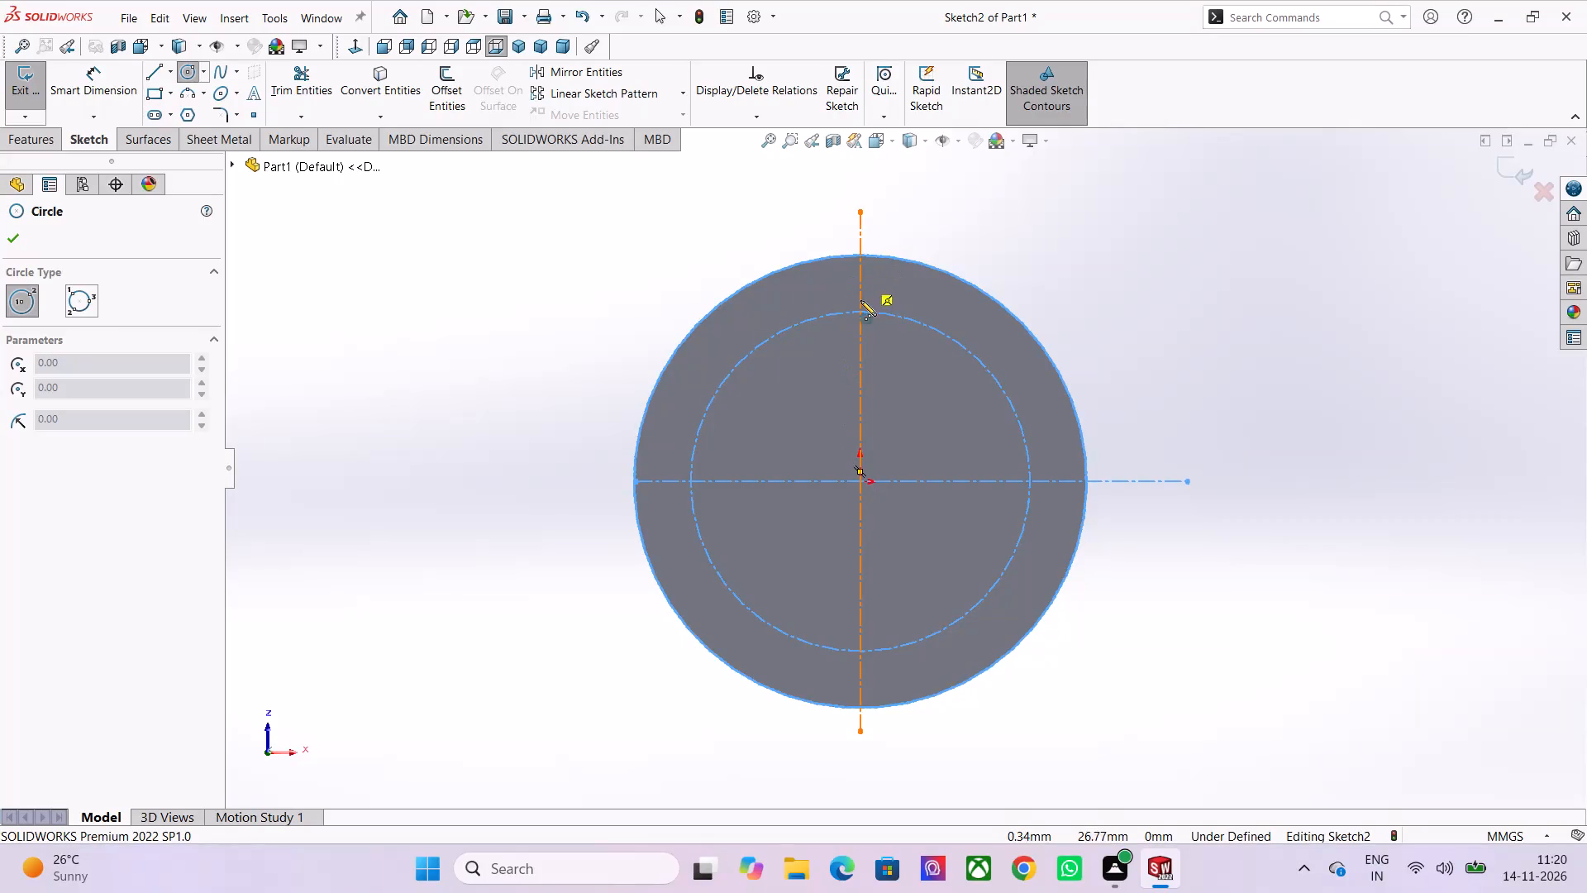
Draw a circle of about 2.45 mm radius where the construction circle crosses the vertical centerline above the origin.
{"action": "scroll", "coordinate": [860, 309], "scroll_direction": "up", "scroll_amount": 2}
{"action": "scroll", "coordinate": [860, 309], "scroll_direction": "down", "scroll_amount": 4}
{"action": "scroll", "coordinate": [904, 400], "scroll_direction": "up", "scroll_amount": 4}
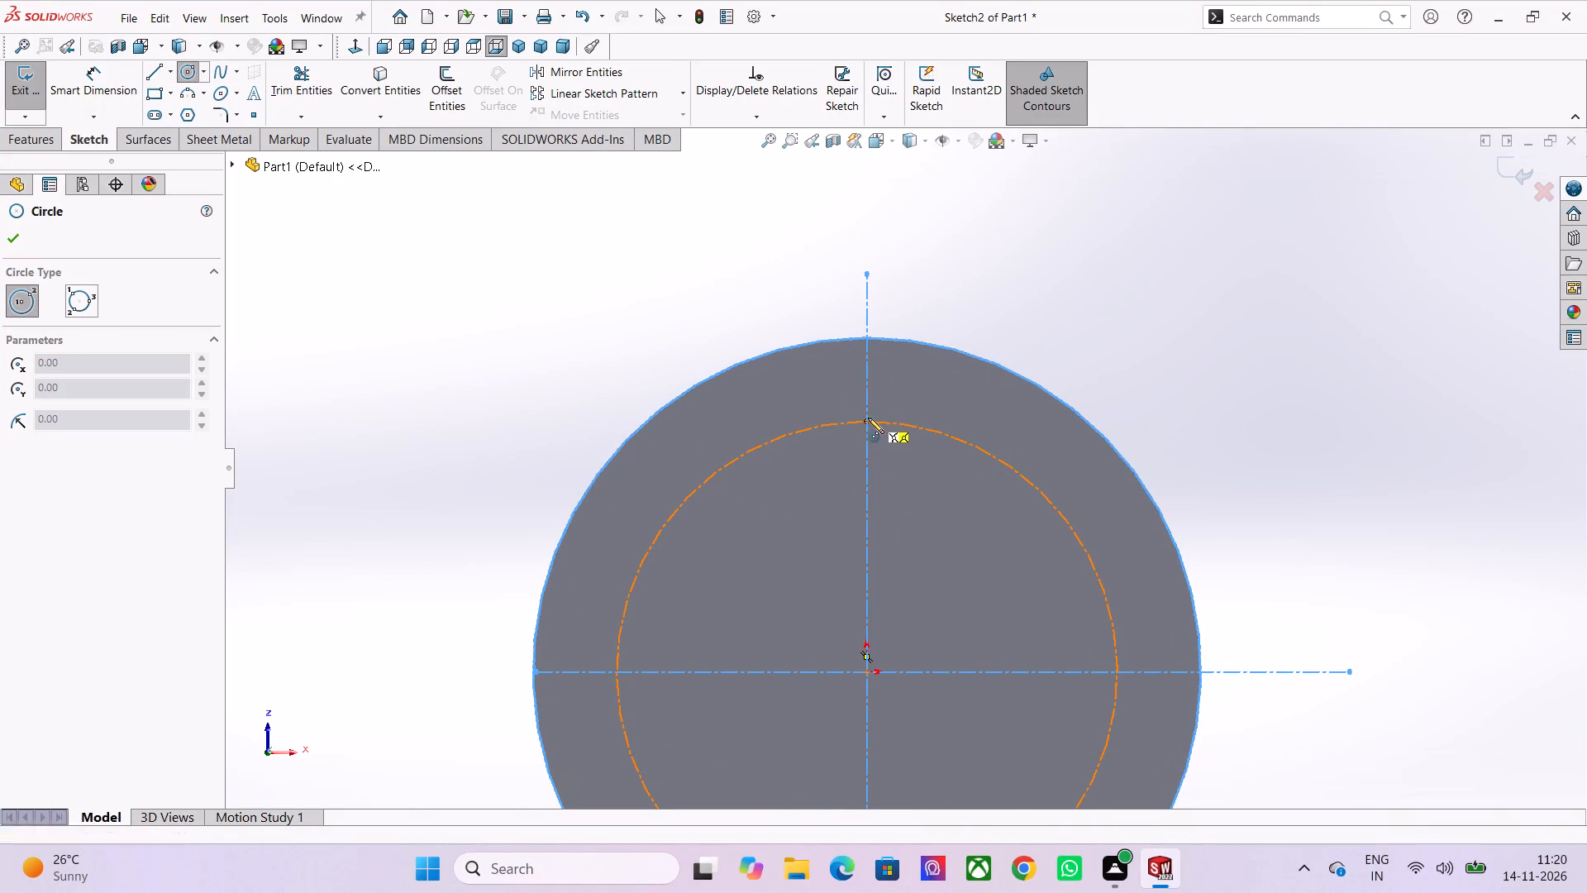
{"action": "scroll", "coordinate": [870, 424], "scroll_direction": "down", "scroll_amount": 1}
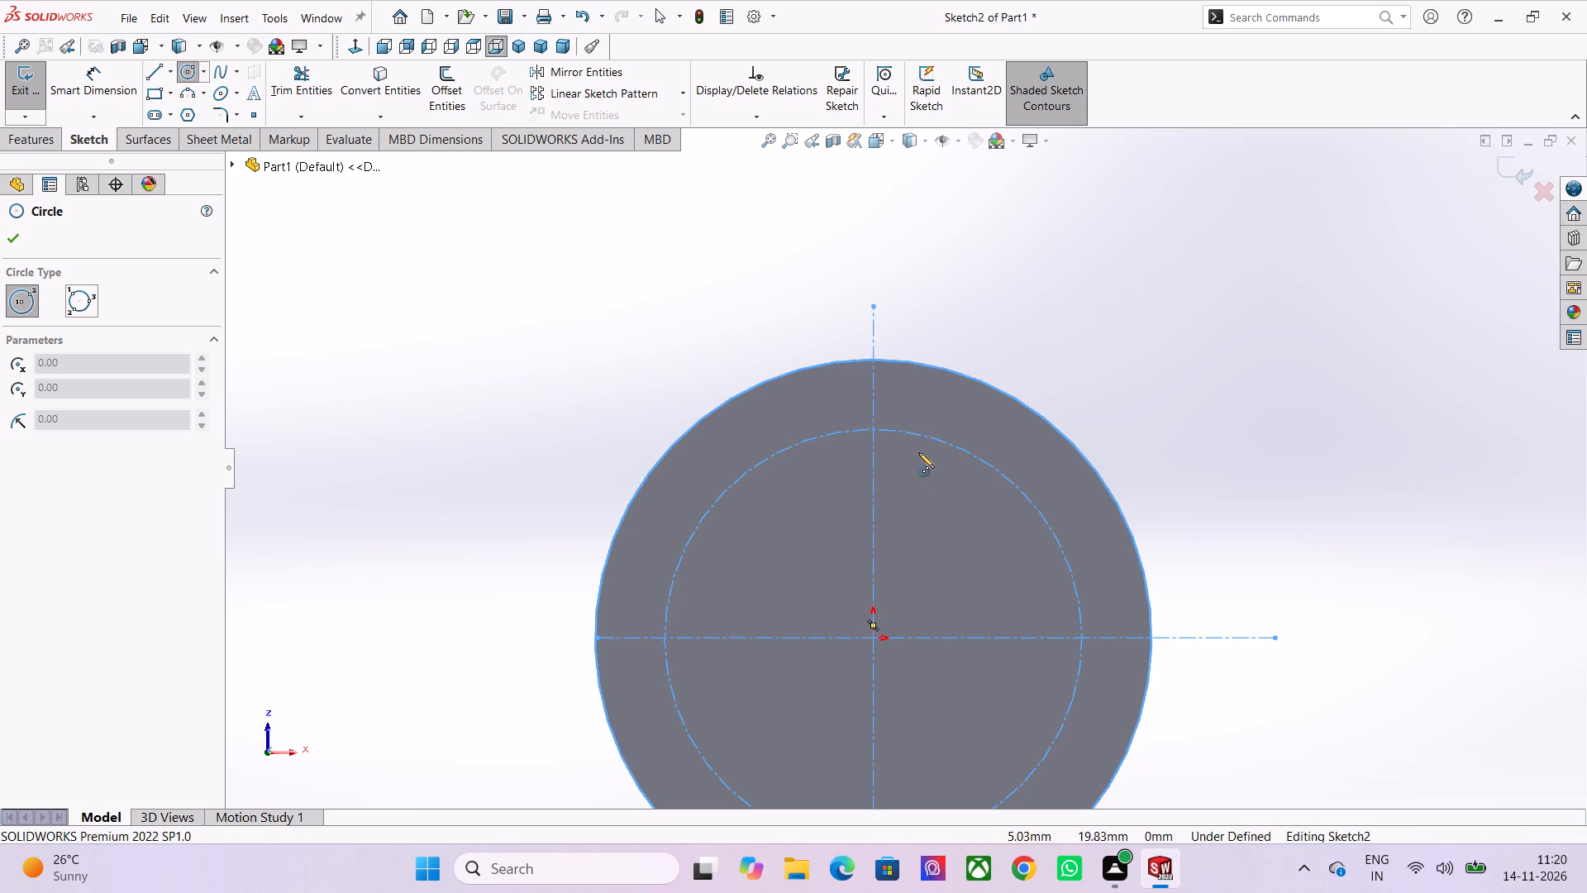
{"action": "scroll", "coordinate": [913, 446], "scroll_direction": "up", "scroll_amount": 2}
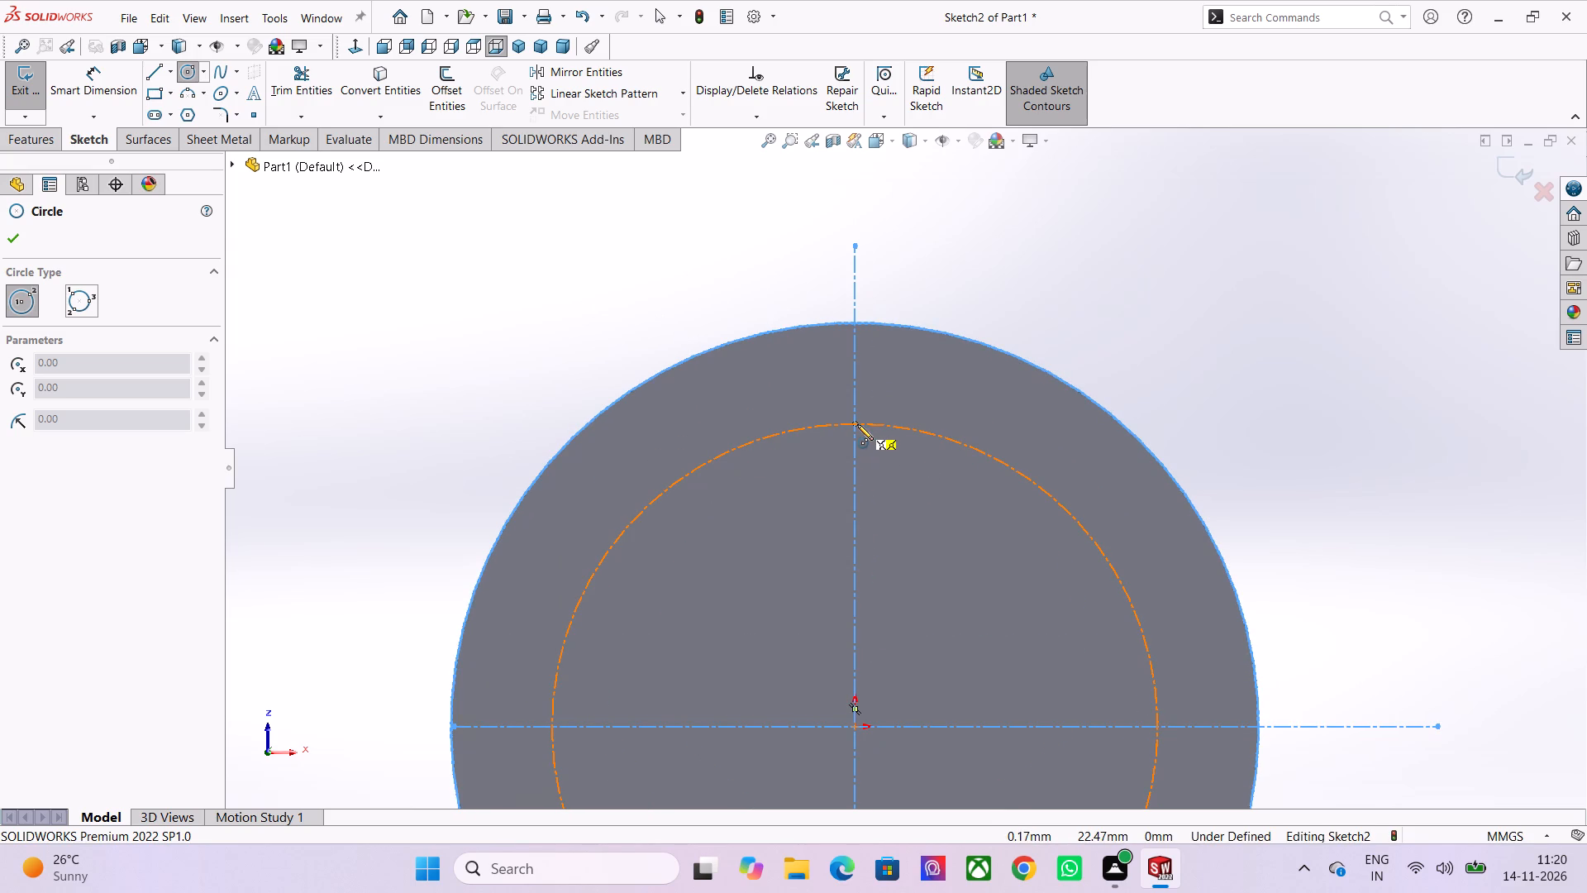
{"action": "scroll", "coordinate": [855, 423], "scroll_direction": "up", "scroll_amount": 3}
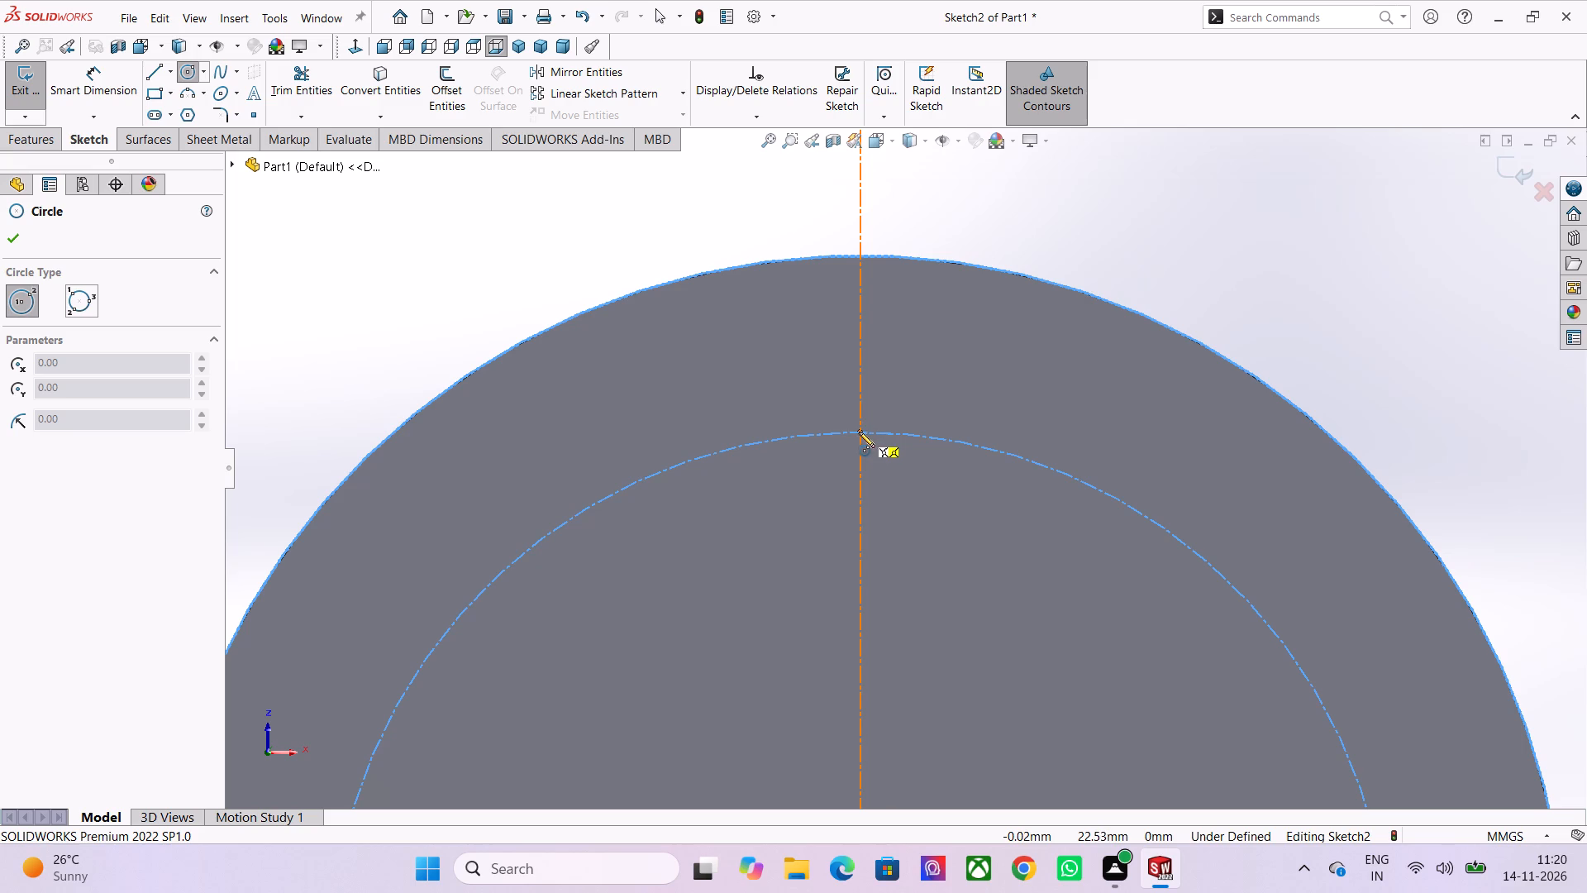
{"action": "left_click", "coordinate": [860, 431]}
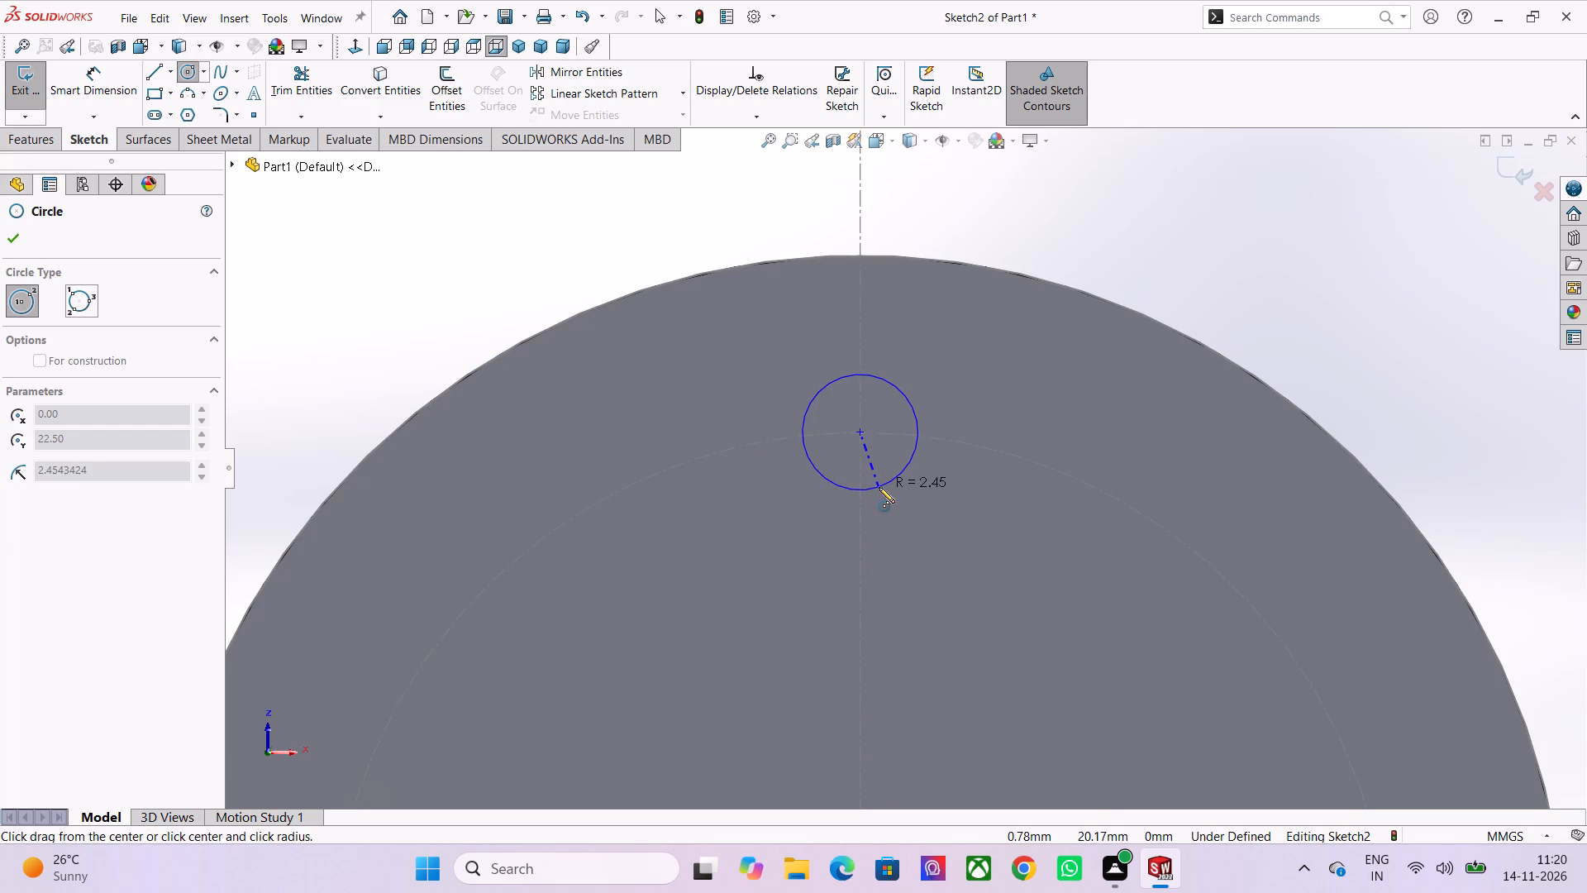
{"action": "left_click", "coordinate": [879, 487]}
Draw a circle of about 4.26 mm radius where the construction circle crosses the horizontal centerline left of the origin.
{"action": "scroll", "coordinate": [878, 487], "scroll_direction": "down", "scroll_amount": 1}
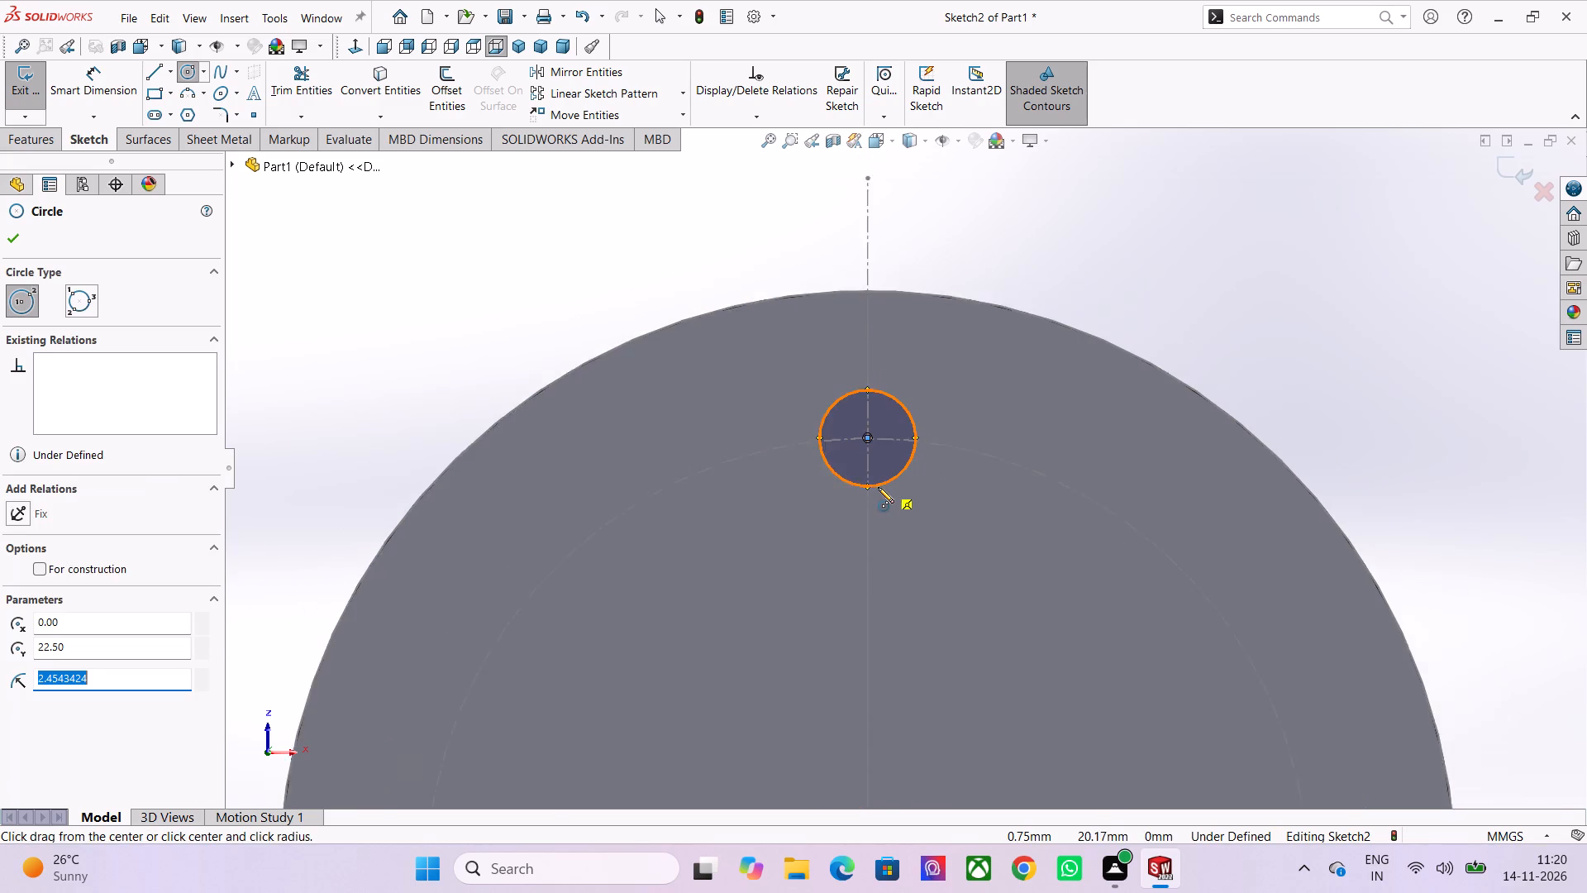
{"action": "scroll", "coordinate": [878, 487], "scroll_direction": "down", "scroll_amount": 3}
{"action": "scroll", "coordinate": [653, 706], "scroll_direction": "down", "scroll_amount": 1}
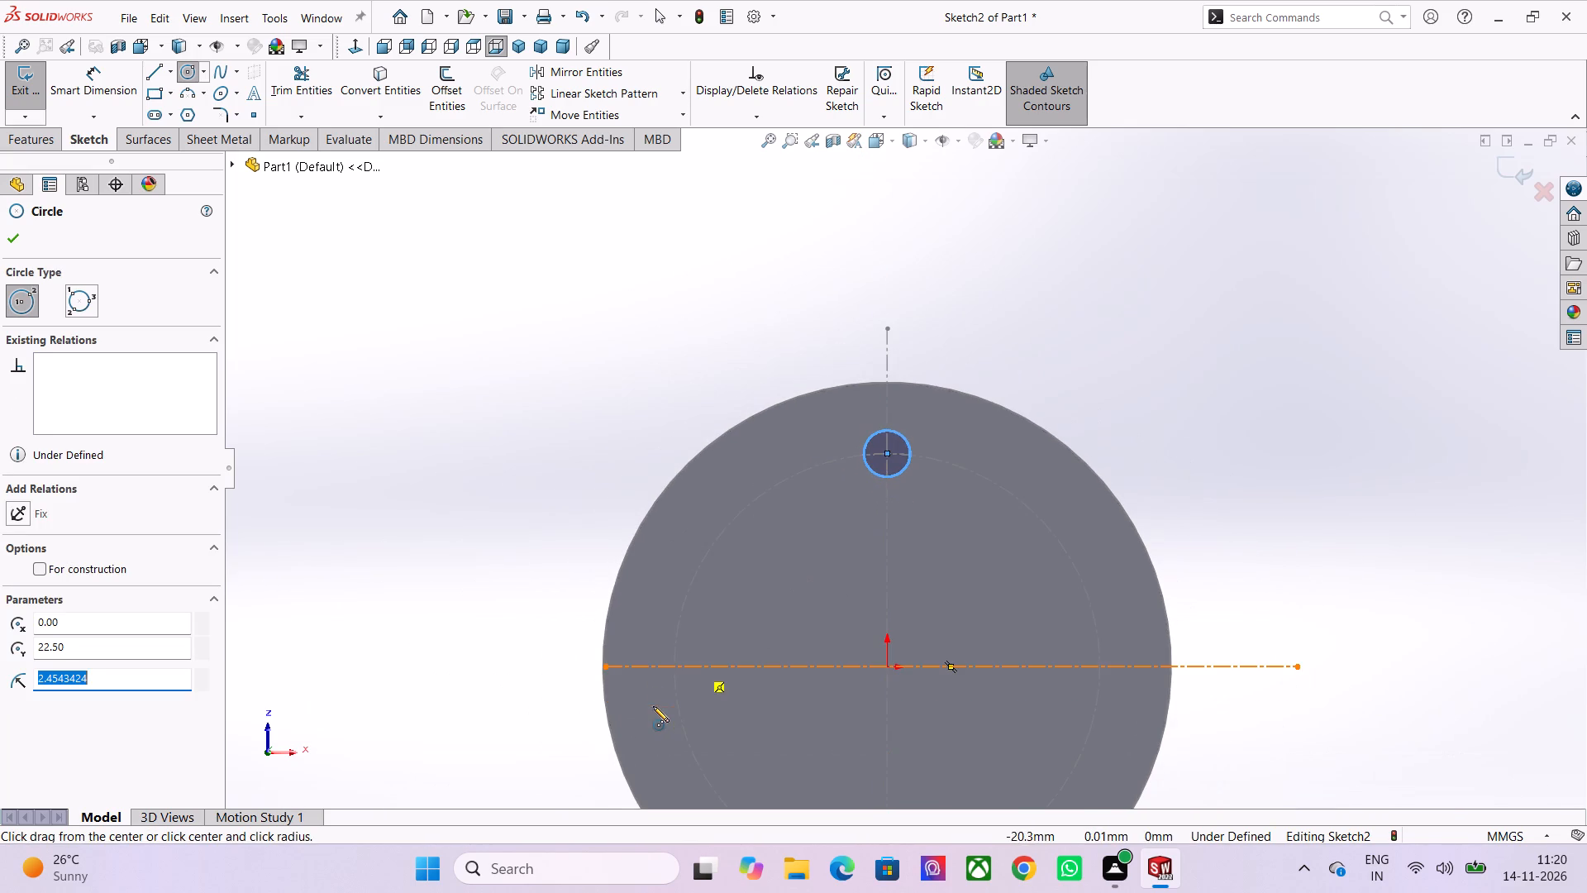
{"action": "left_click", "coordinate": [674, 666]}
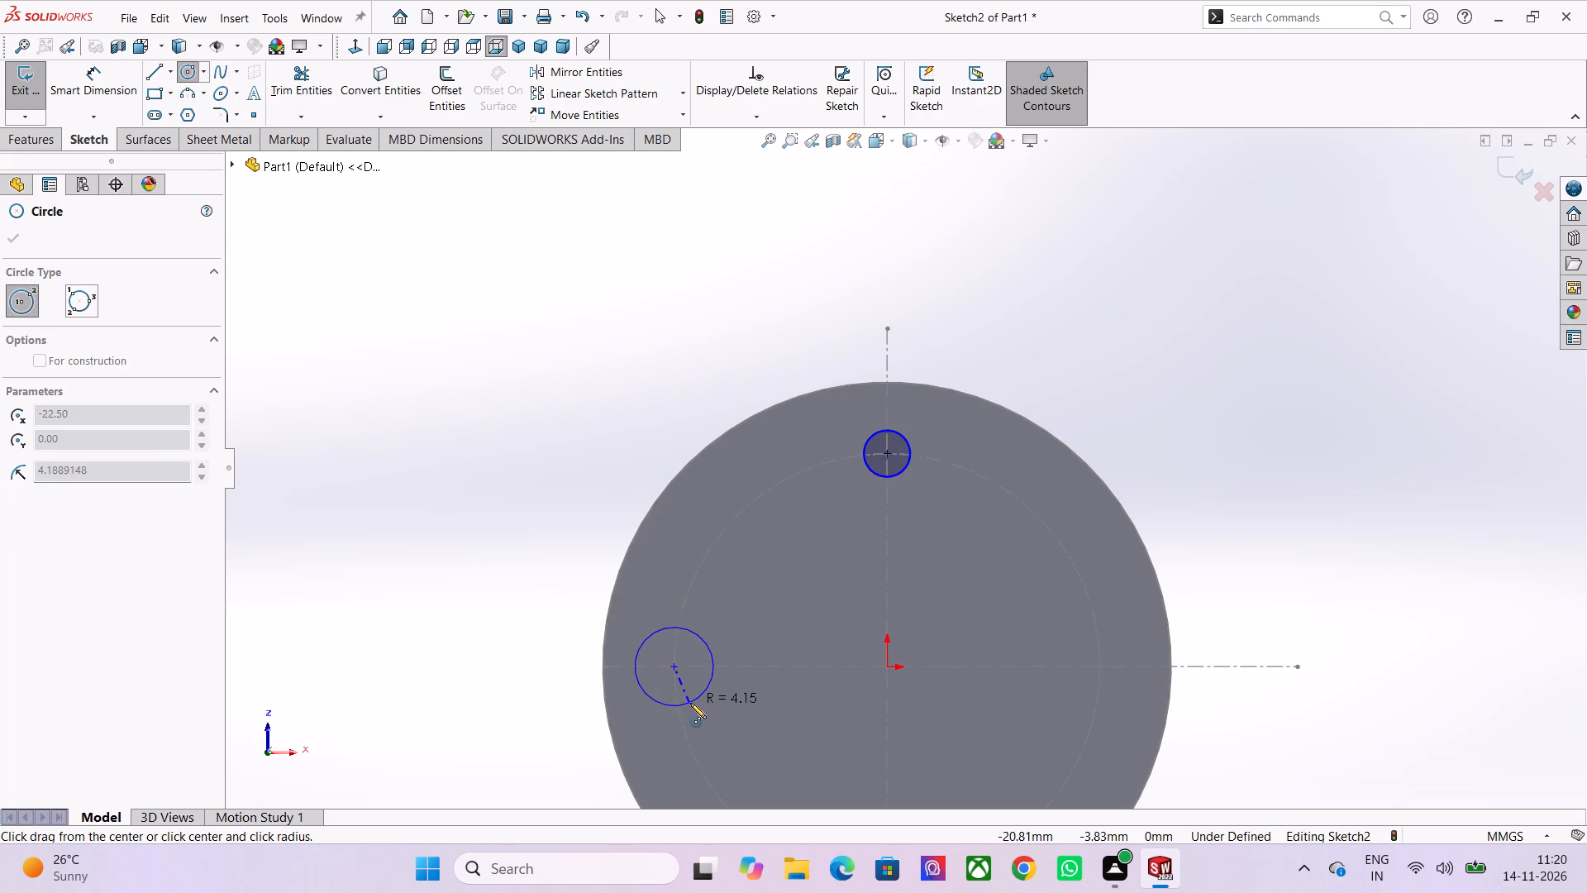
{"action": "left_click", "coordinate": [692, 703]}
Draw a circle of about 3.24 mm radius where the construction circle crosses the vertical centerline below the origin.
{"action": "scroll", "coordinate": [692, 703], "scroll_direction": "down", "scroll_amount": 3}
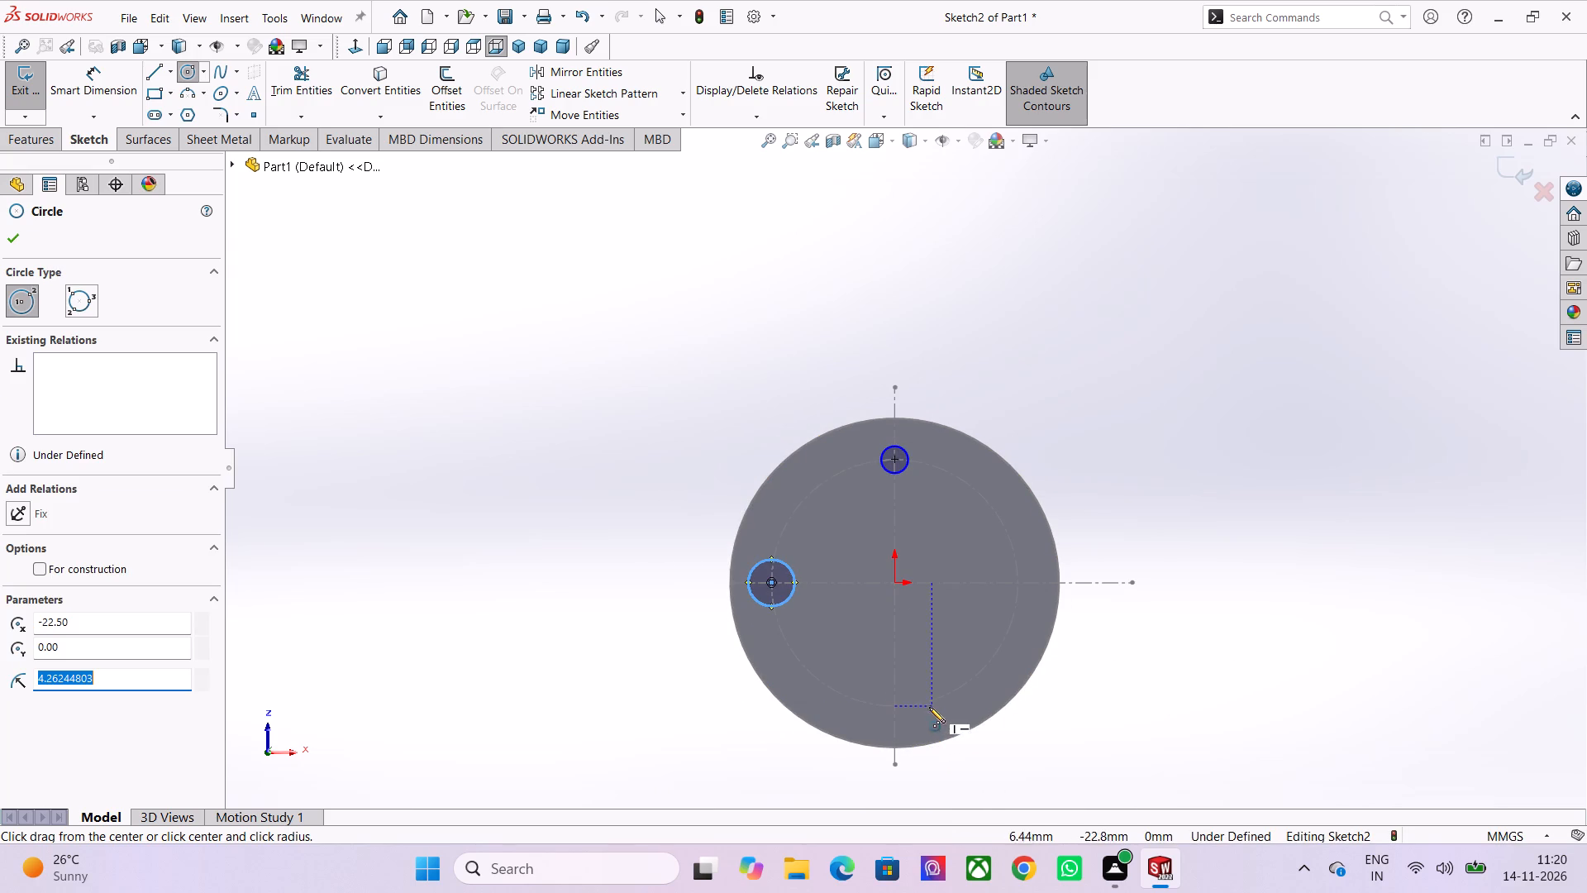
{"action": "scroll", "coordinate": [885, 700], "scroll_direction": "up", "scroll_amount": 4}
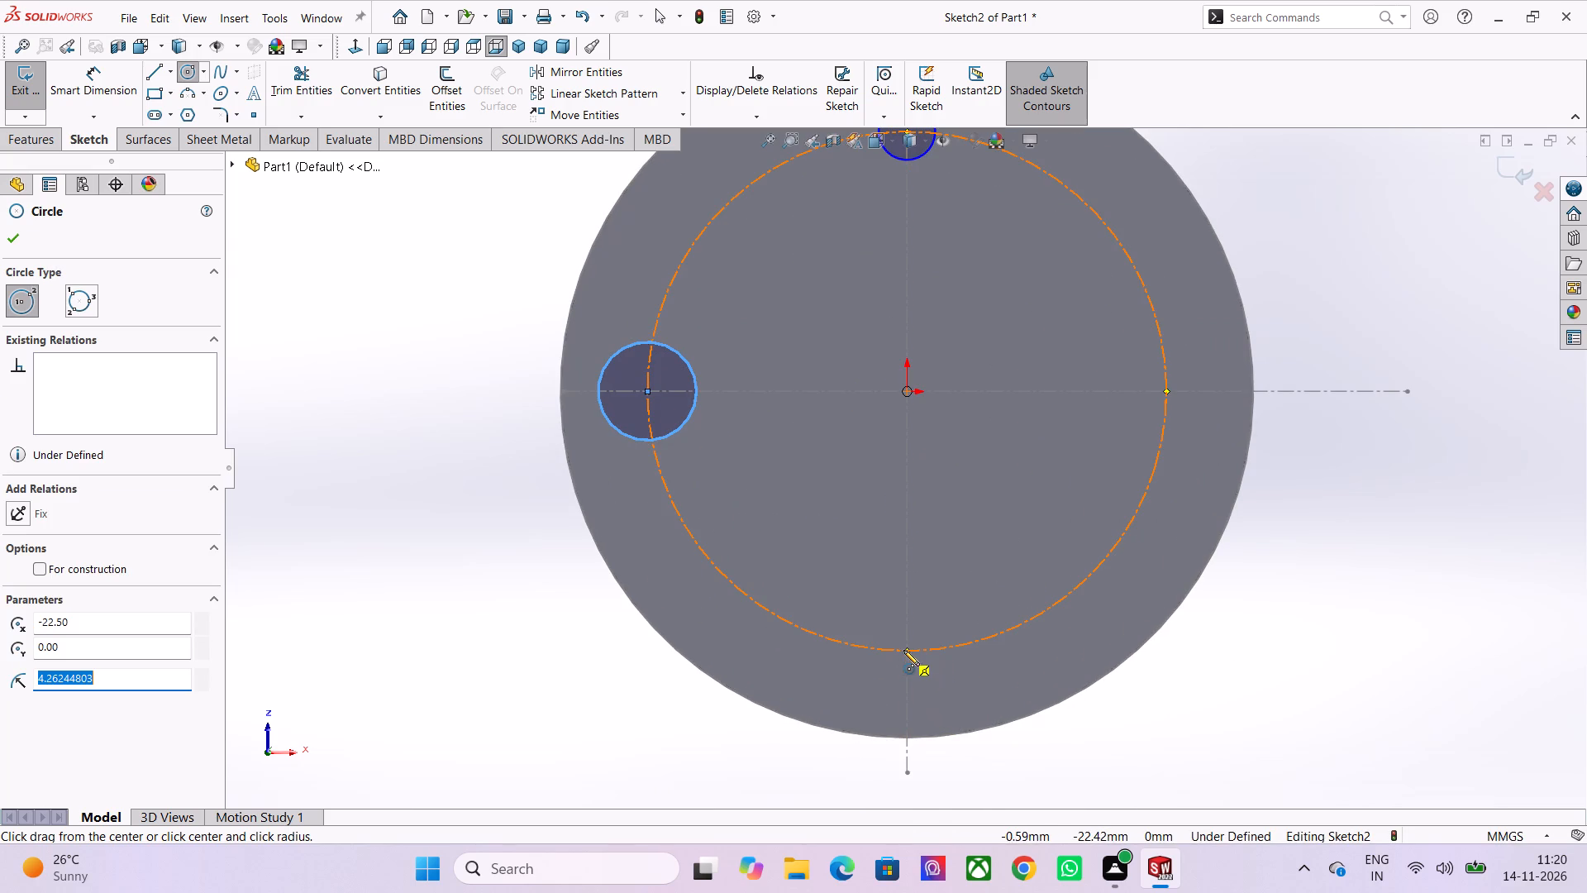
{"action": "left_click", "coordinate": [908, 655]}
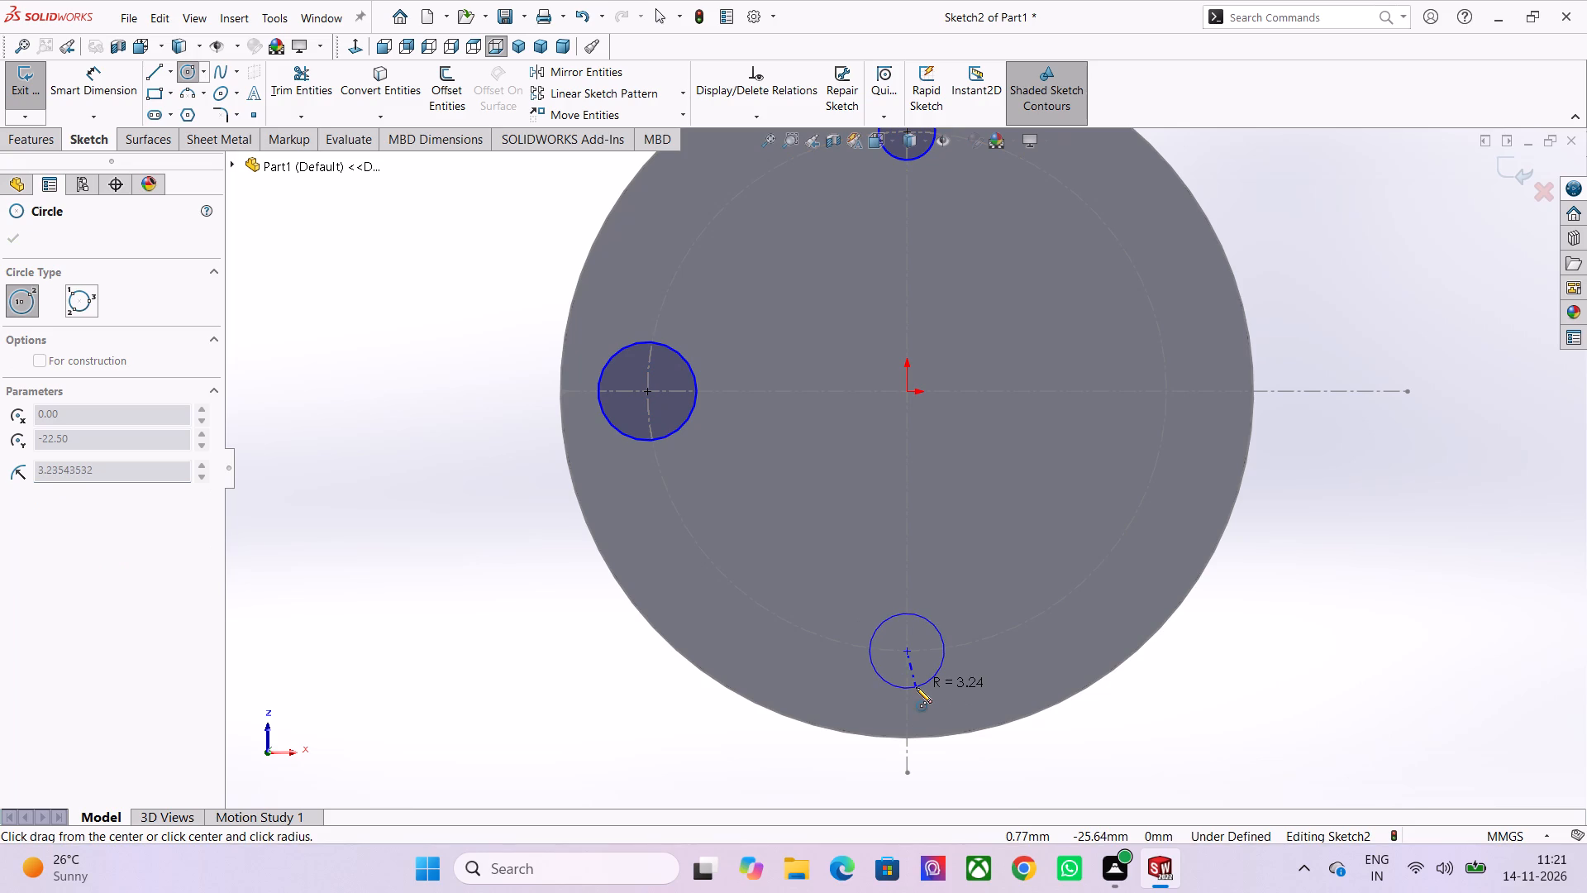
{"action": "left_click", "coordinate": [916, 687]}
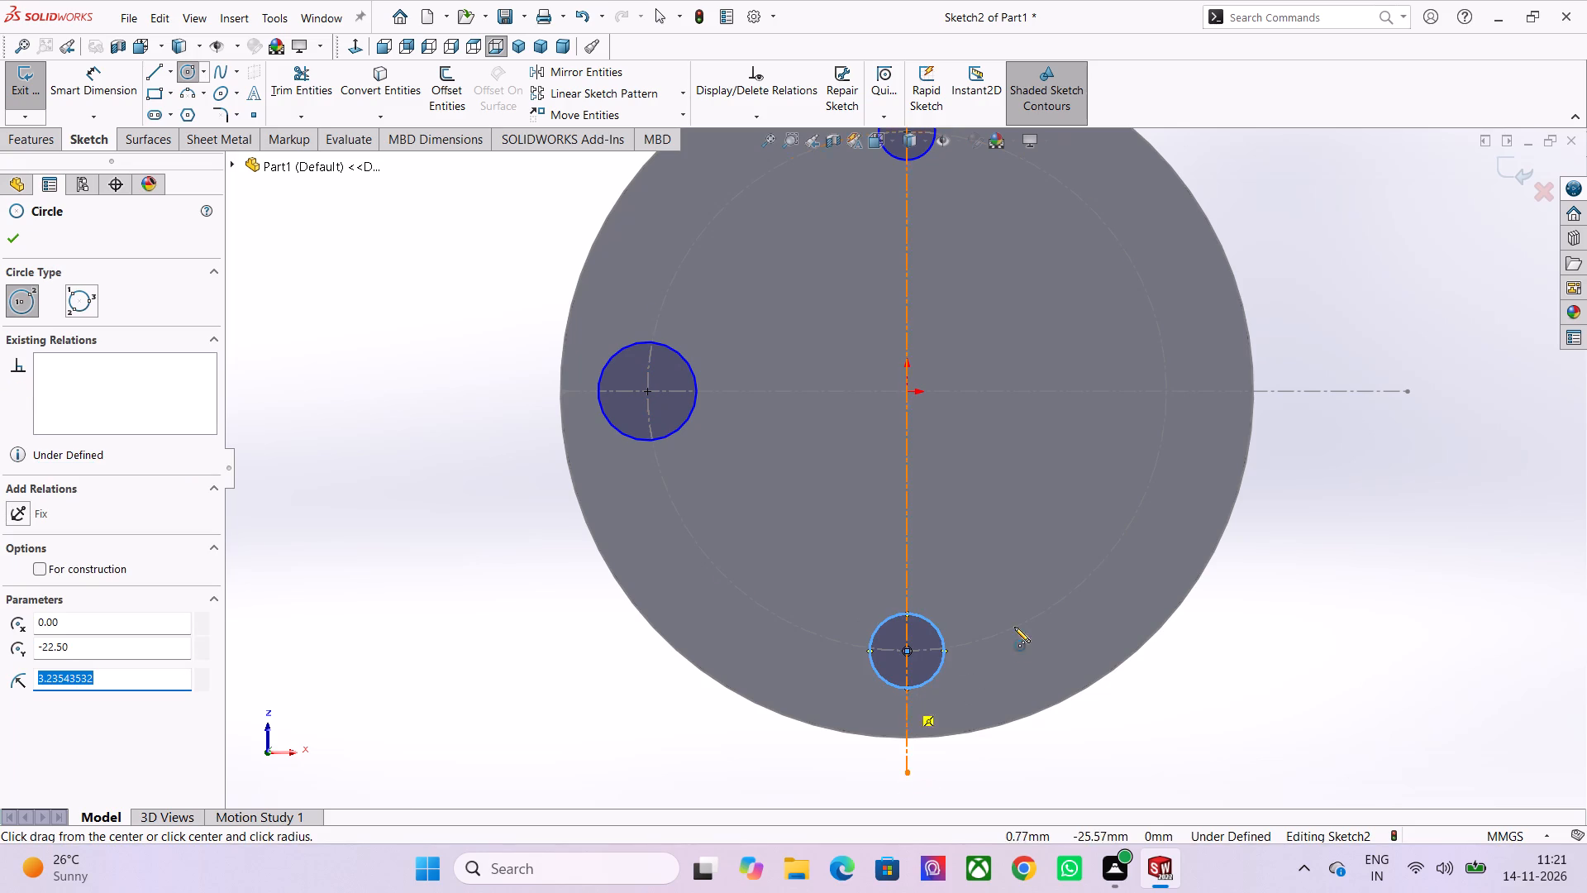
Draw a circle of about 4.86 mm radius where the construction circle crosses the horizontal centerline right of the origin, and finish the Circle command.
{"action": "left_click", "coordinate": [1165, 390]}
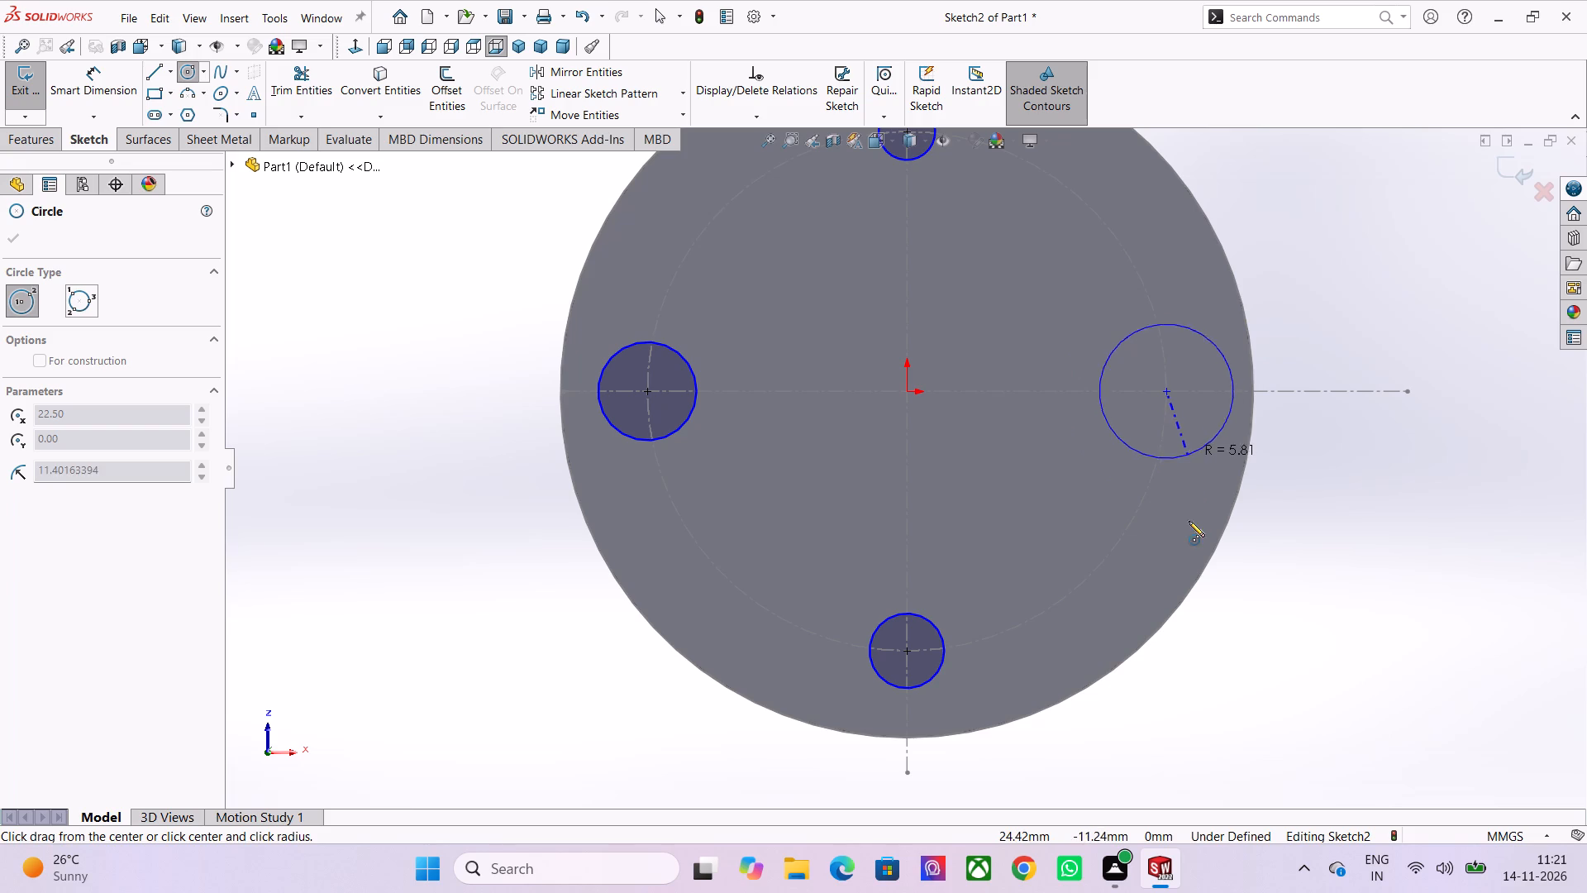
{"action": "scroll", "coordinate": [1188, 559], "scroll_direction": "down", "scroll_amount": 1}
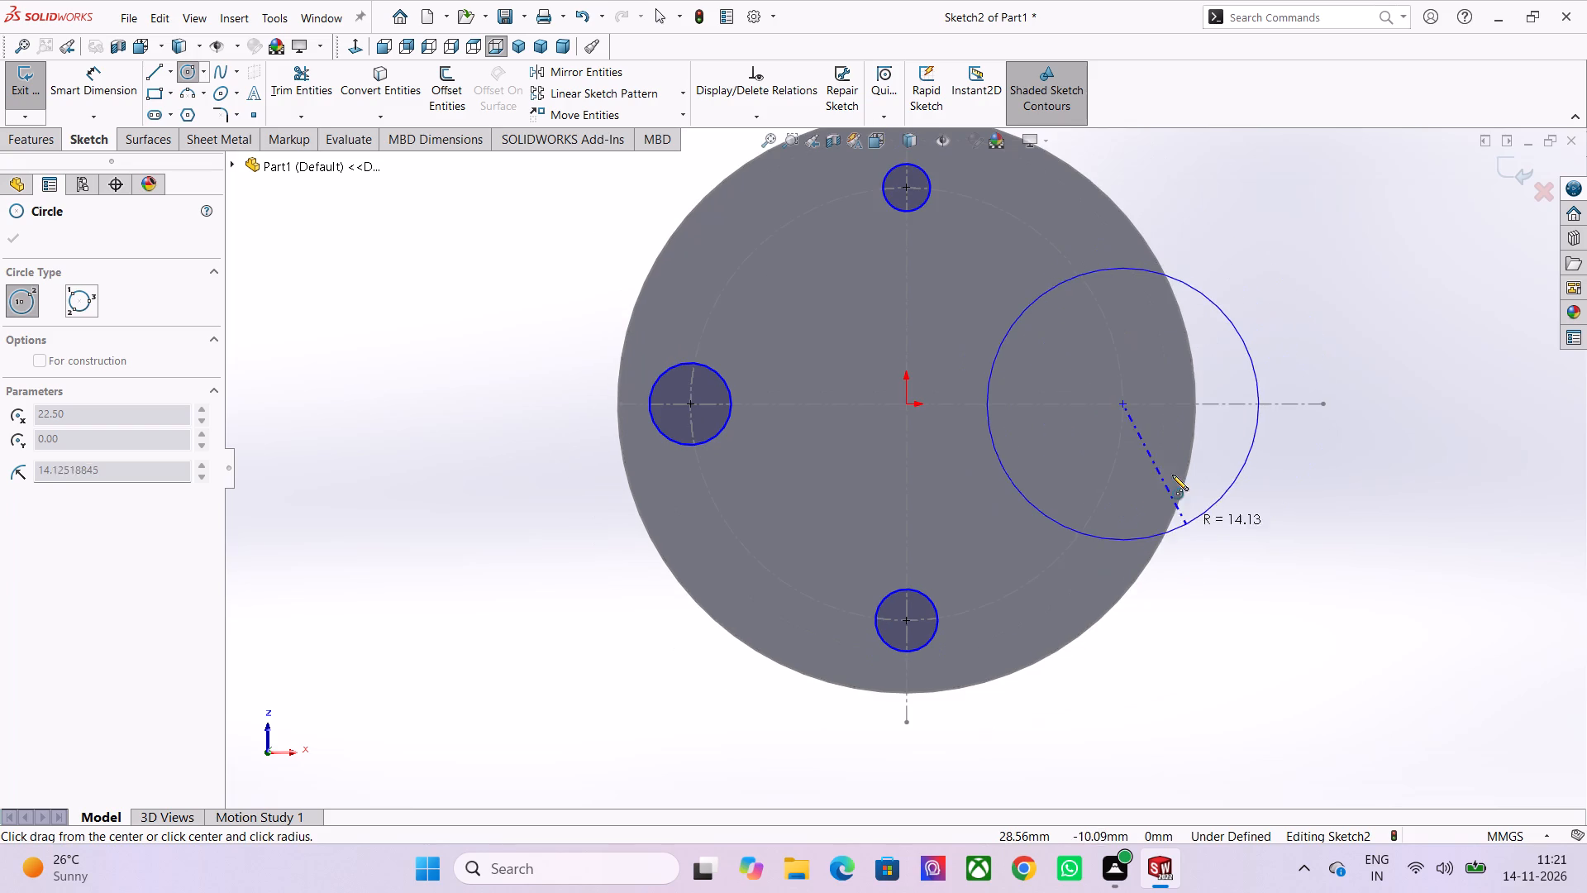
{"action": "scroll", "coordinate": [1160, 445], "scroll_direction": "up", "scroll_amount": 2}
{"action": "scroll", "coordinate": [1110, 346], "scroll_direction": "down", "scroll_amount": 1}
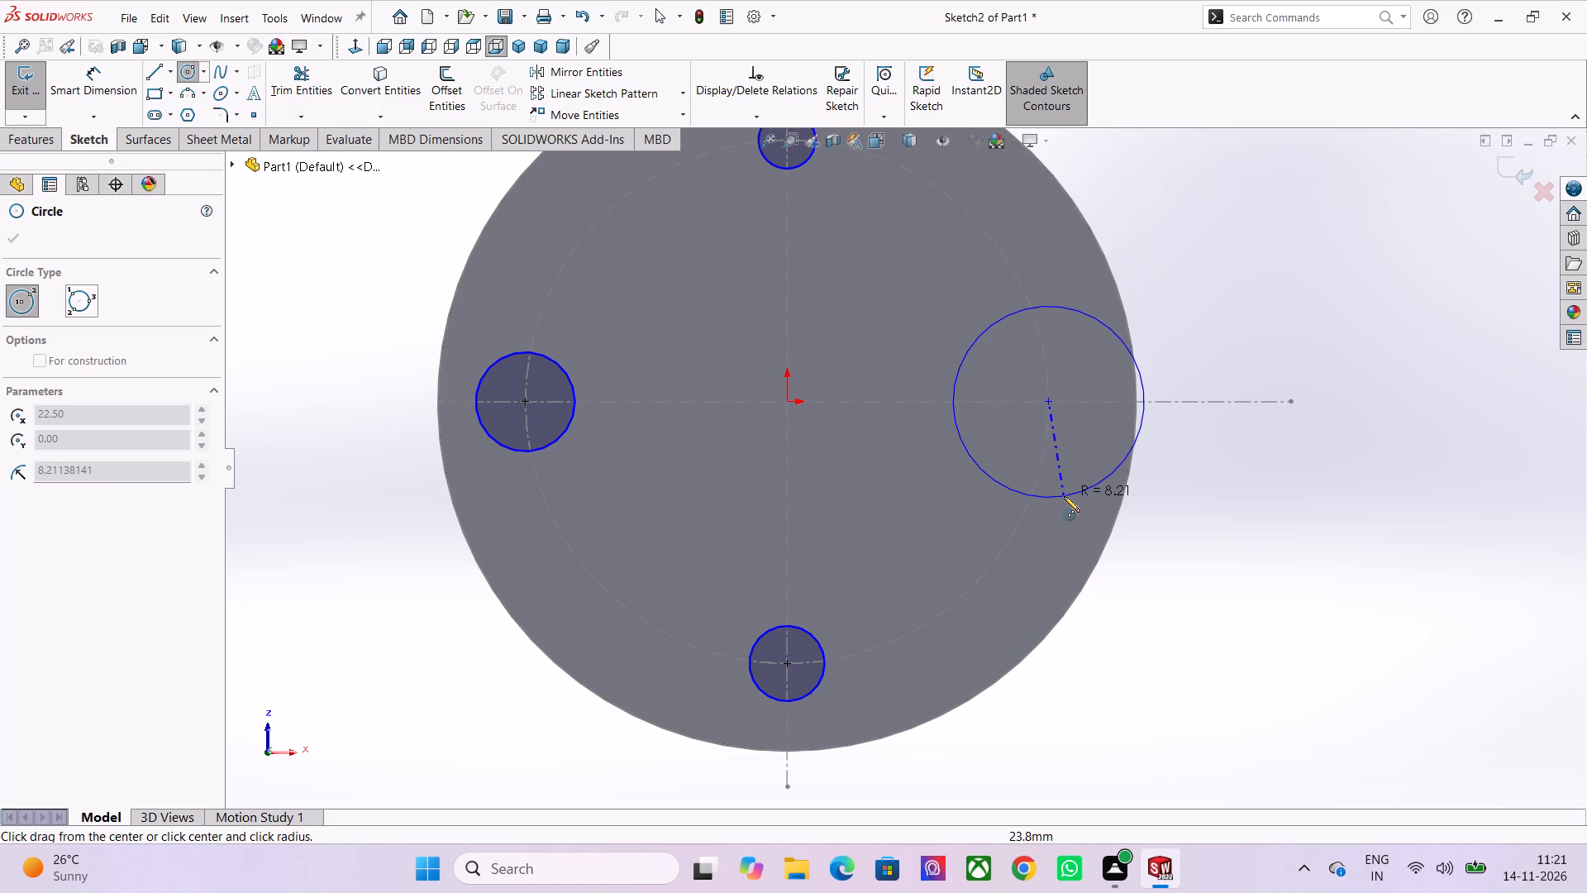
{"action": "scroll", "coordinate": [1097, 421], "scroll_direction": "down", "scroll_amount": 1}
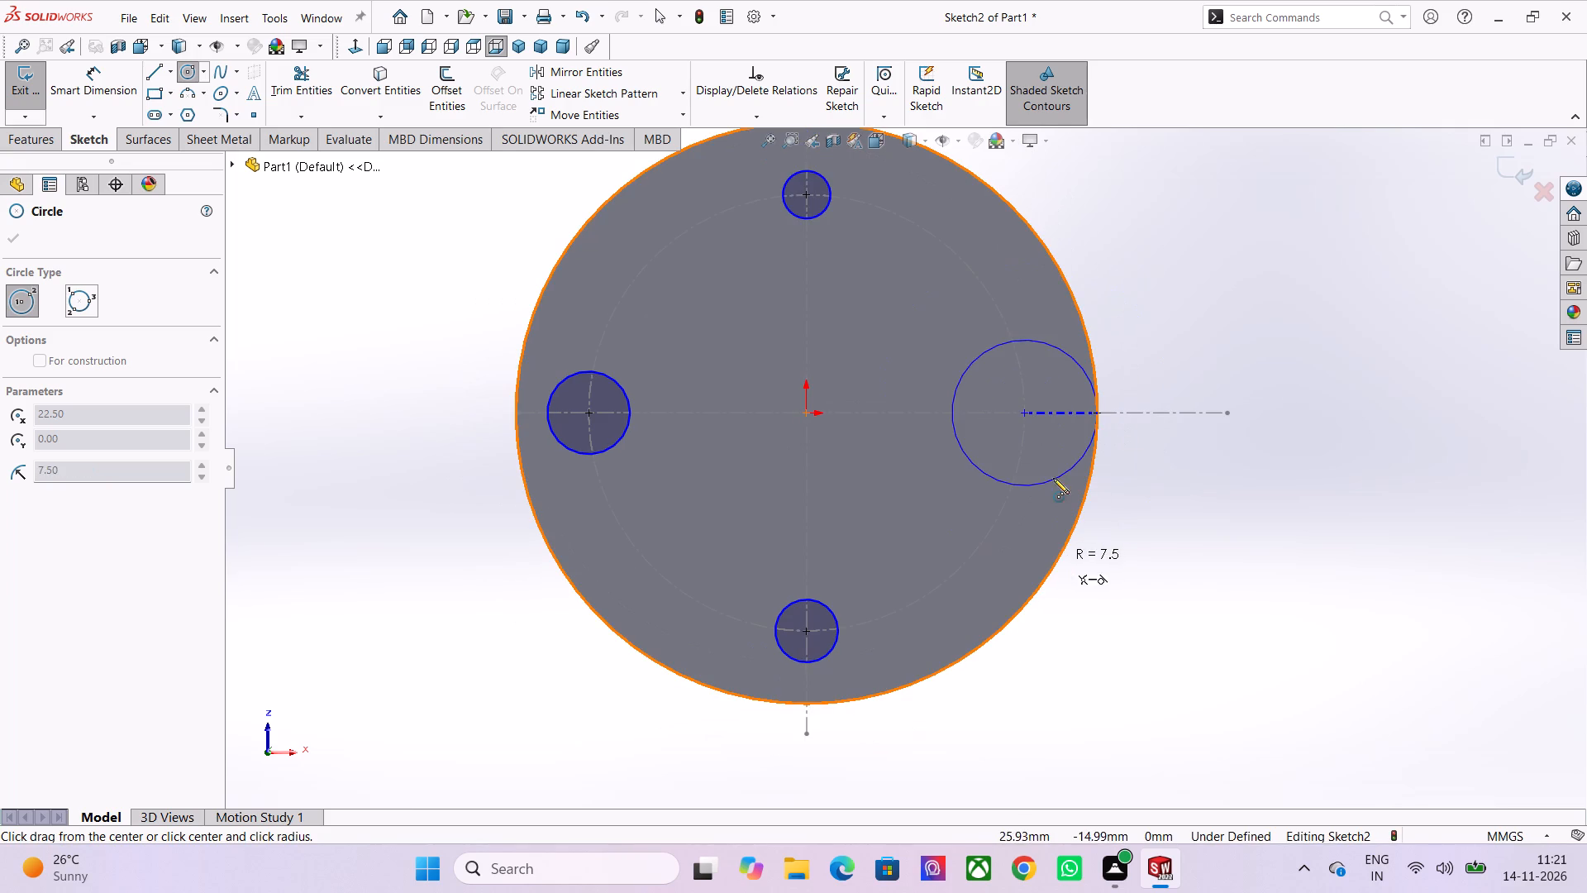
{"action": "scroll", "coordinate": [1048, 396], "scroll_direction": "down", "scroll_amount": 1}
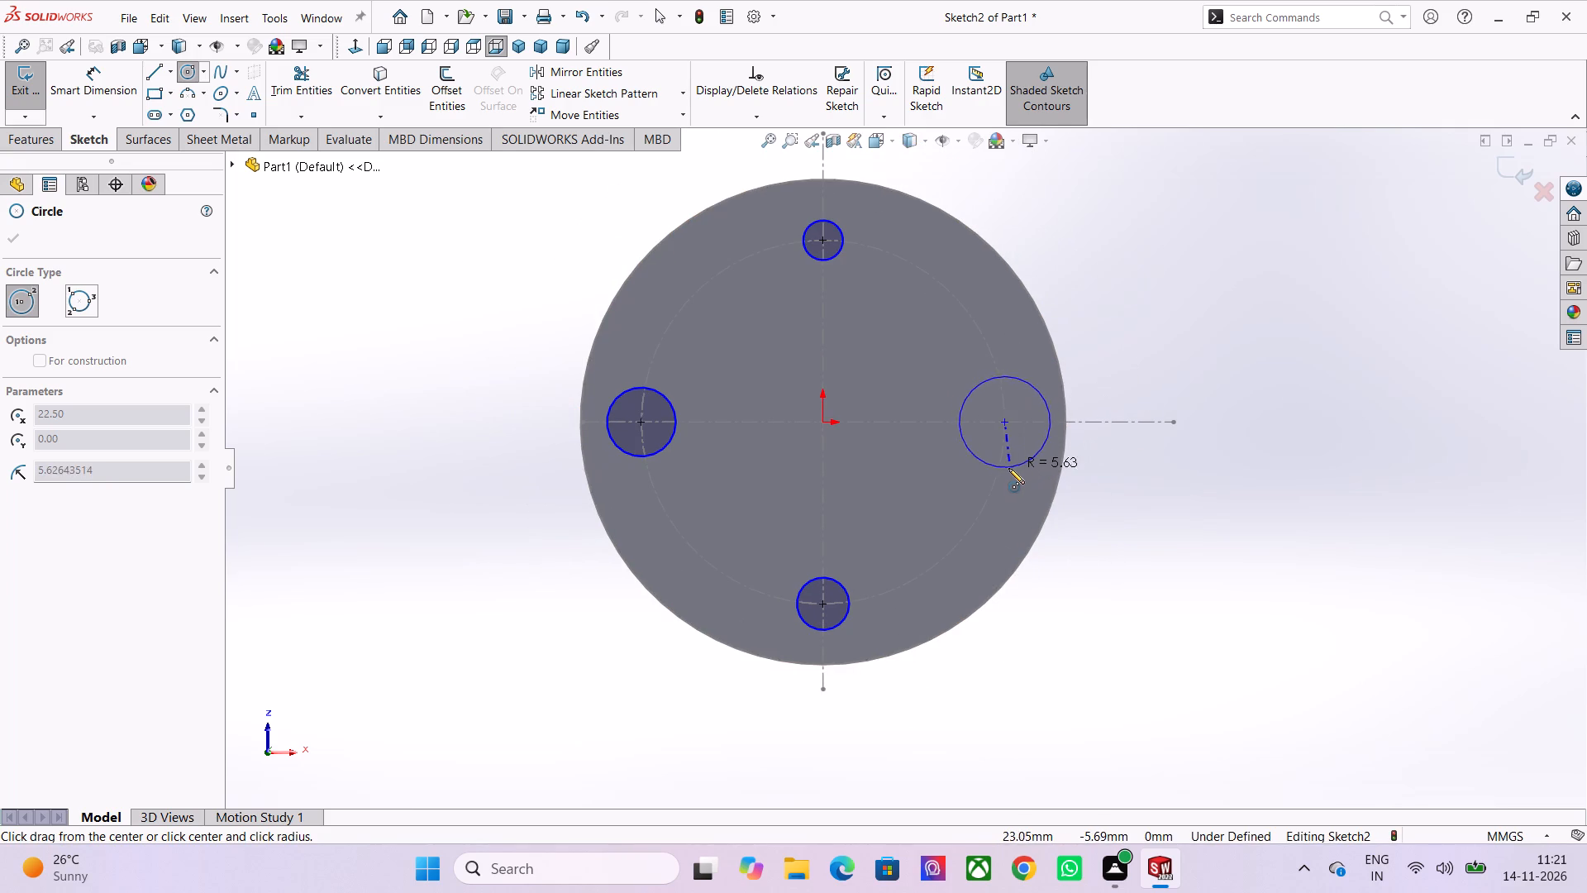
{"action": "scroll", "coordinate": [1008, 469], "scroll_direction": "up", "scroll_amount": 1}
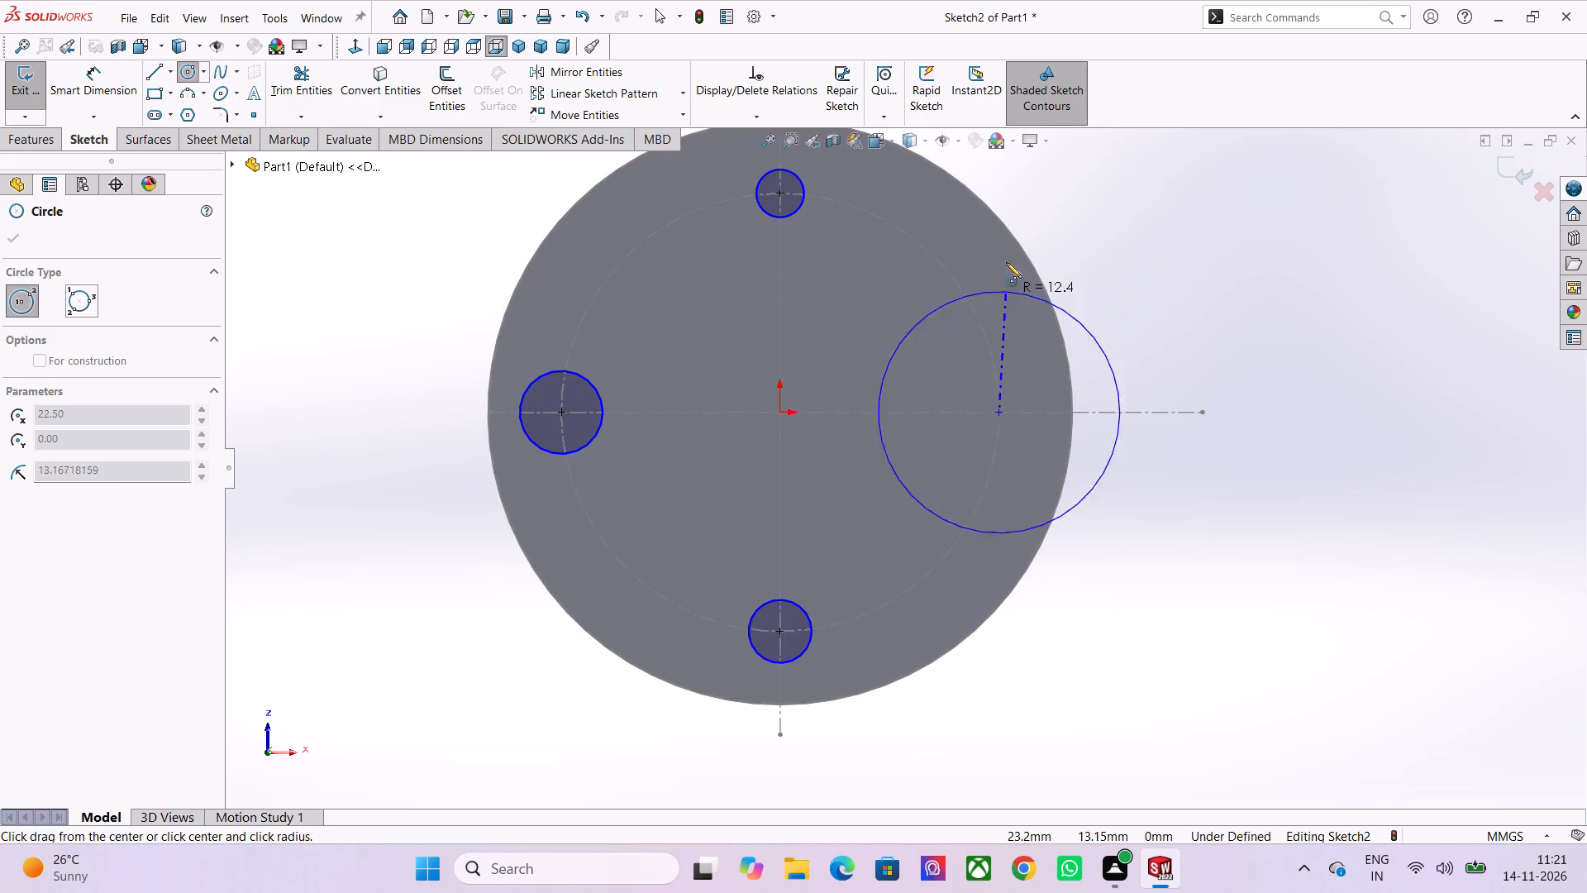
{"action": "scroll", "coordinate": [1008, 220], "scroll_direction": "down", "scroll_amount": 2}
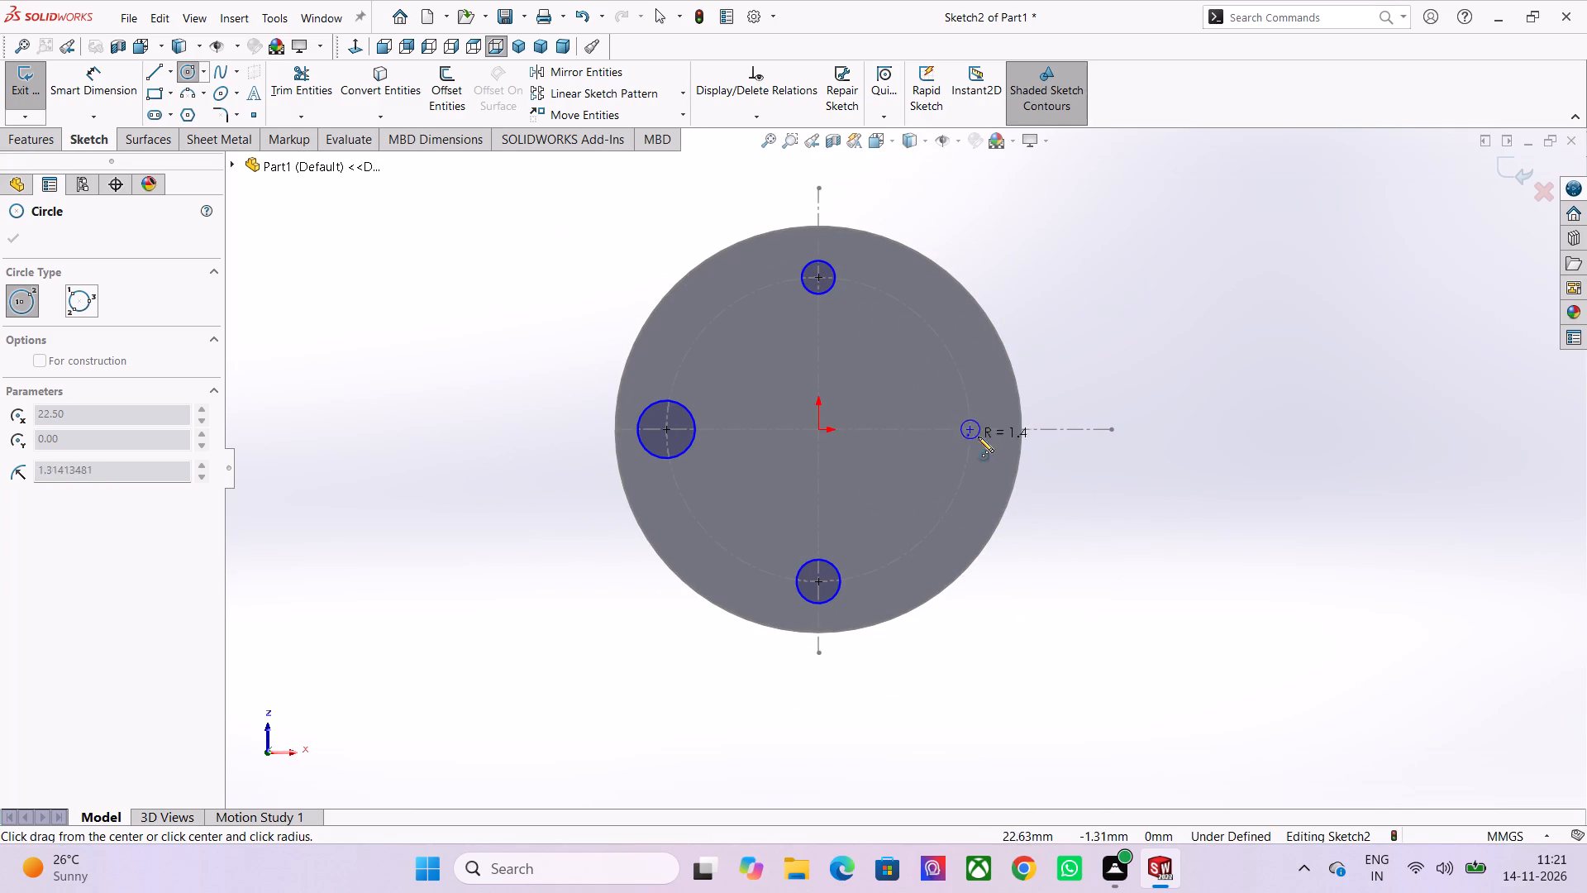
{"action": "scroll", "coordinate": [984, 432], "scroll_direction": "up", "scroll_amount": 4}
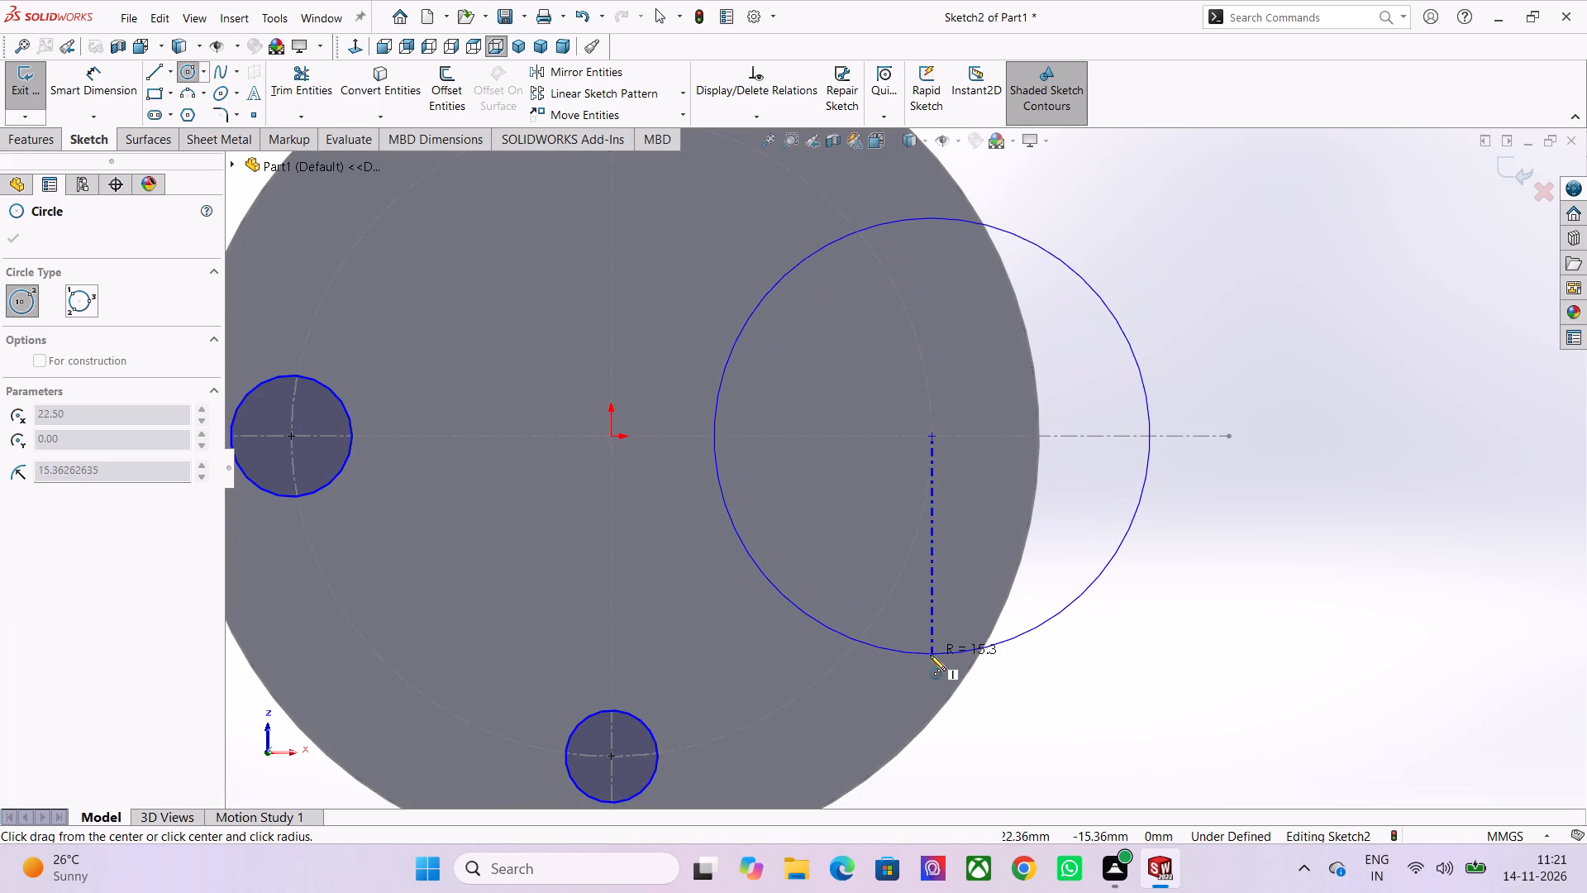
{"action": "scroll", "coordinate": [935, 656], "scroll_direction": "down", "scroll_amount": 1}
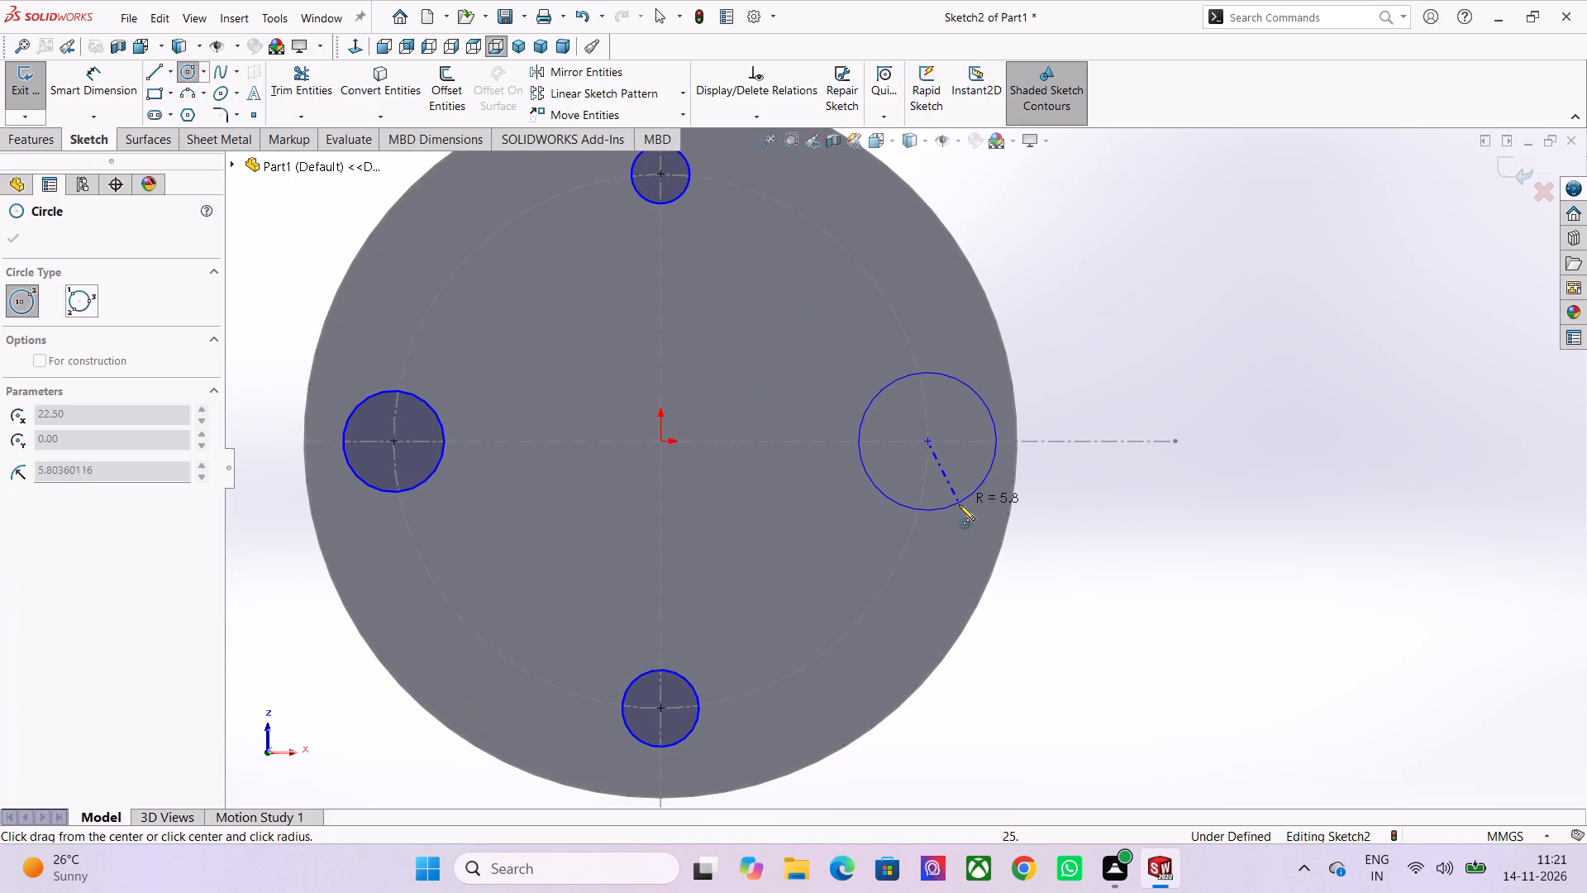
{"action": "scroll", "coordinate": [959, 504], "scroll_direction": "up", "scroll_amount": 2}
{"action": "scroll", "coordinate": [938, 514], "scroll_direction": "down", "scroll_amount": 2}
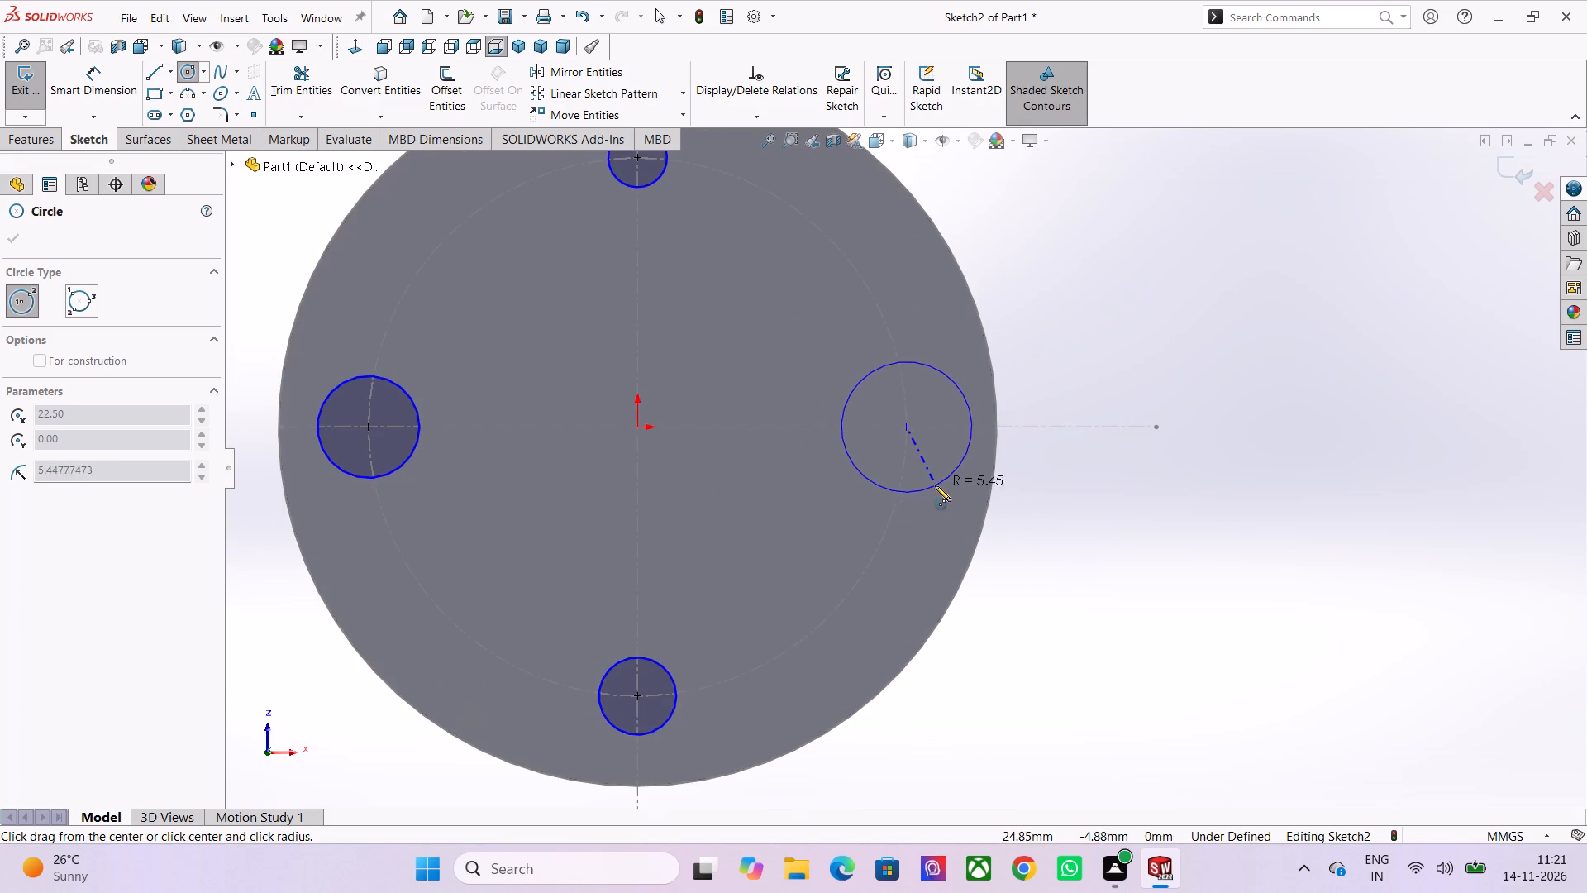
{"action": "left_click", "coordinate": [933, 479]}
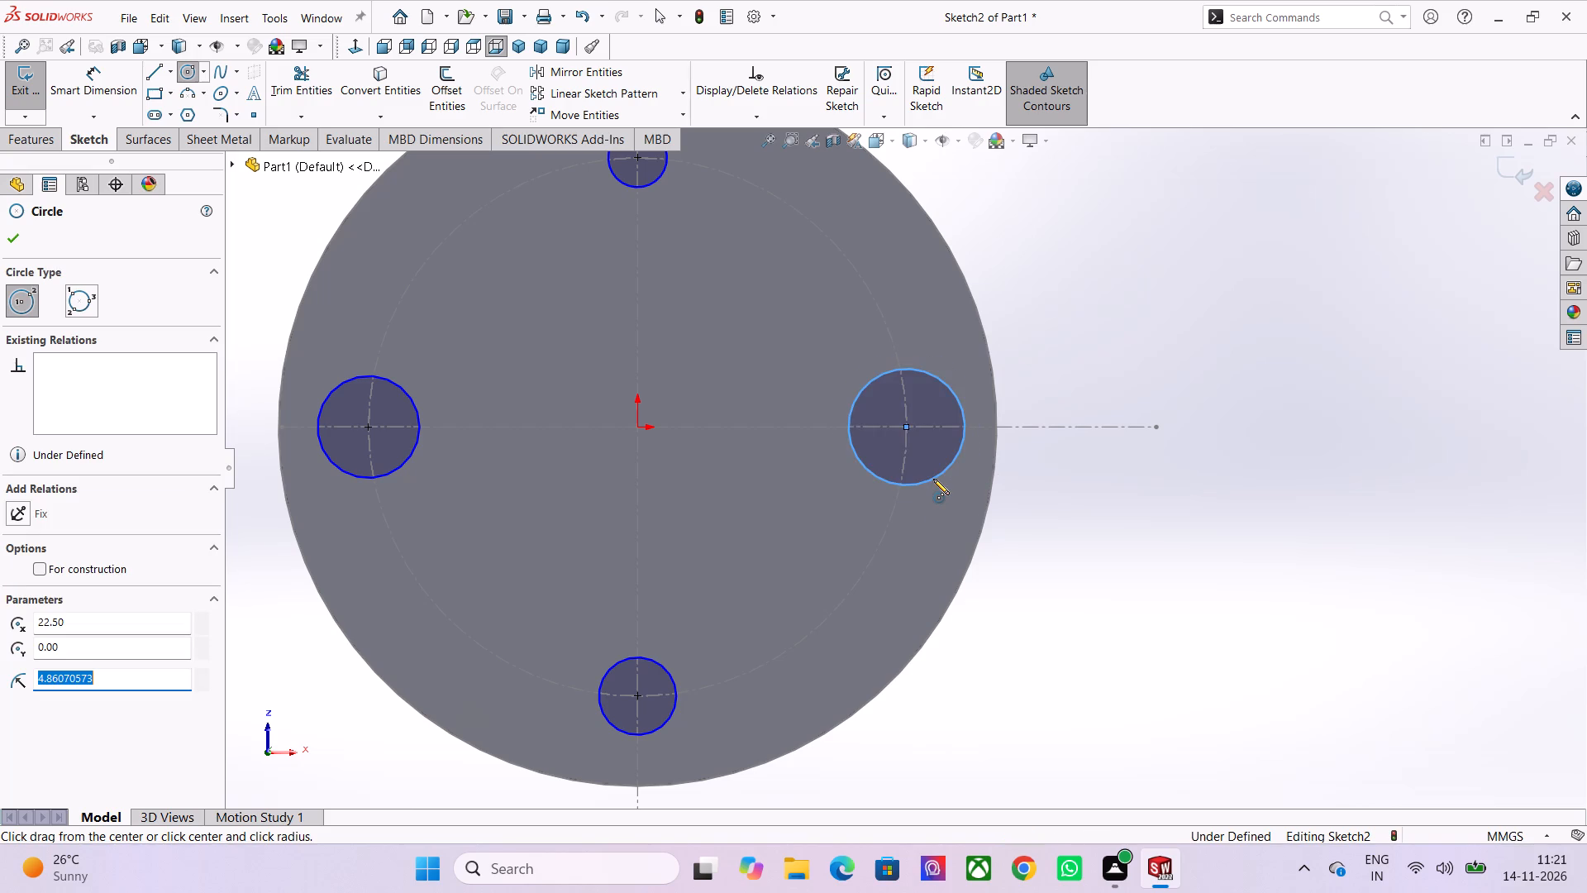
{"action": "scroll", "coordinate": [933, 479], "scroll_direction": "down", "scroll_amount": 2}
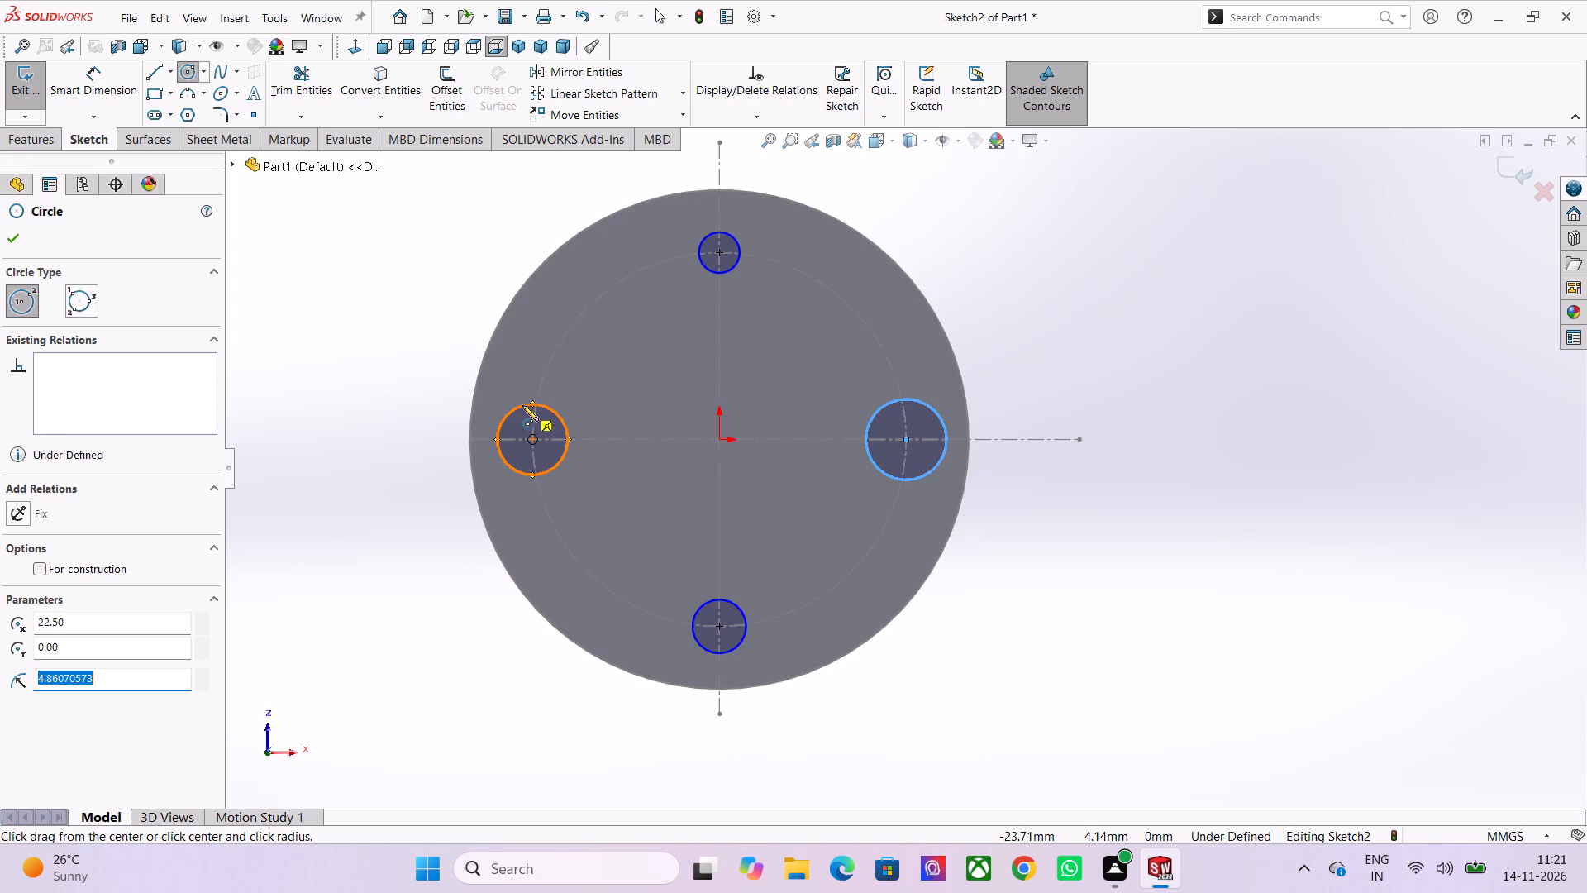
{"action": "left_click", "coordinate": [186, 74]}
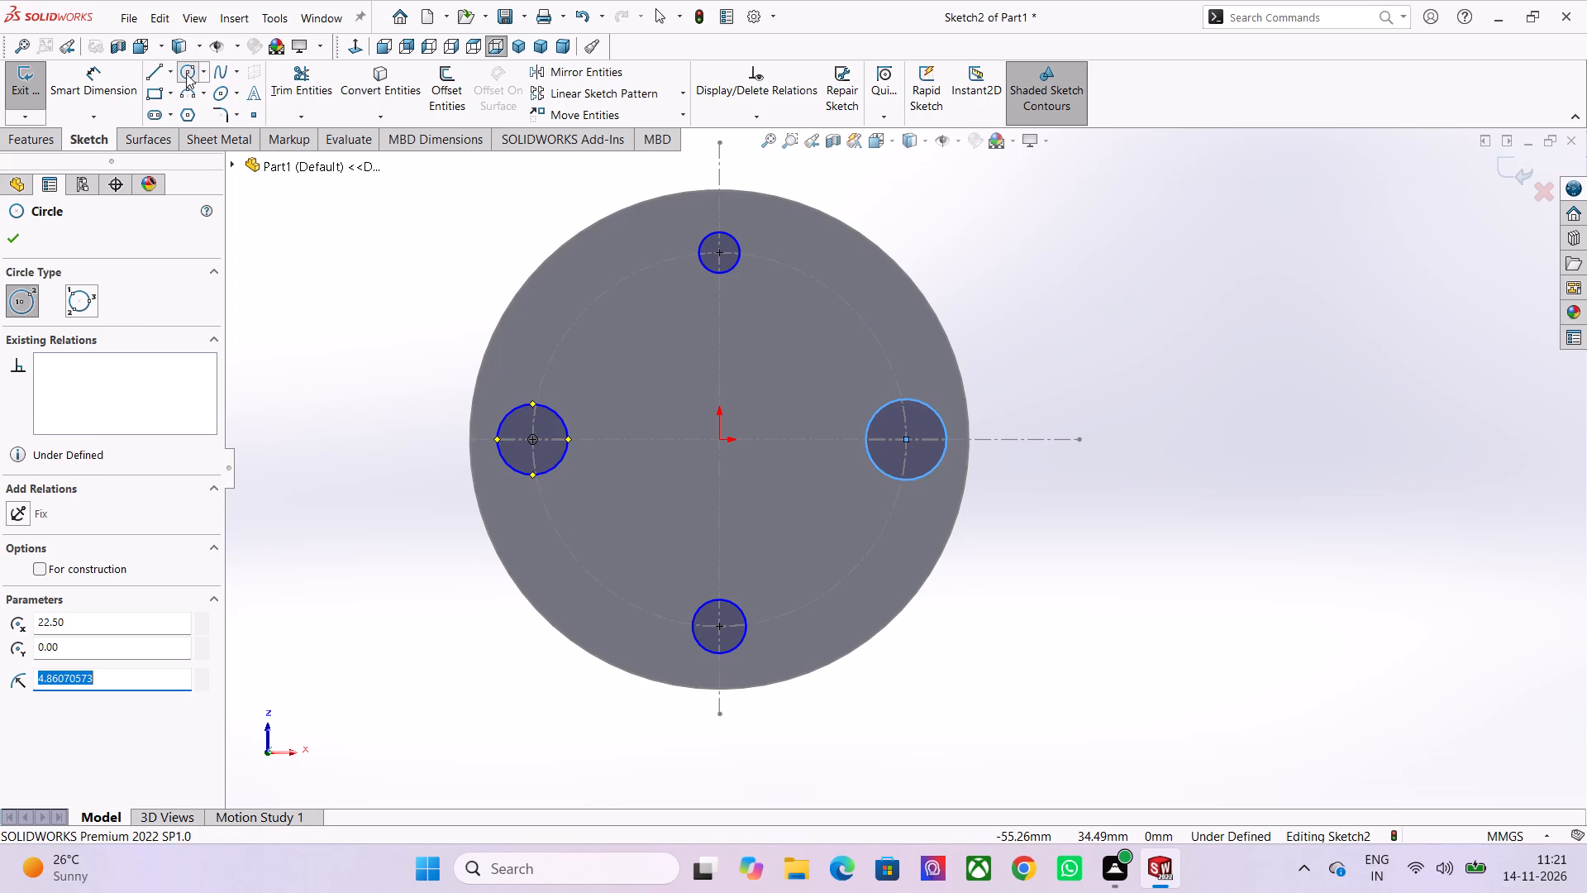
Add a diameter dimension to the small circle above the origin, placing its text outside the disc.
{"action": "left_click", "coordinate": [87, 84]}
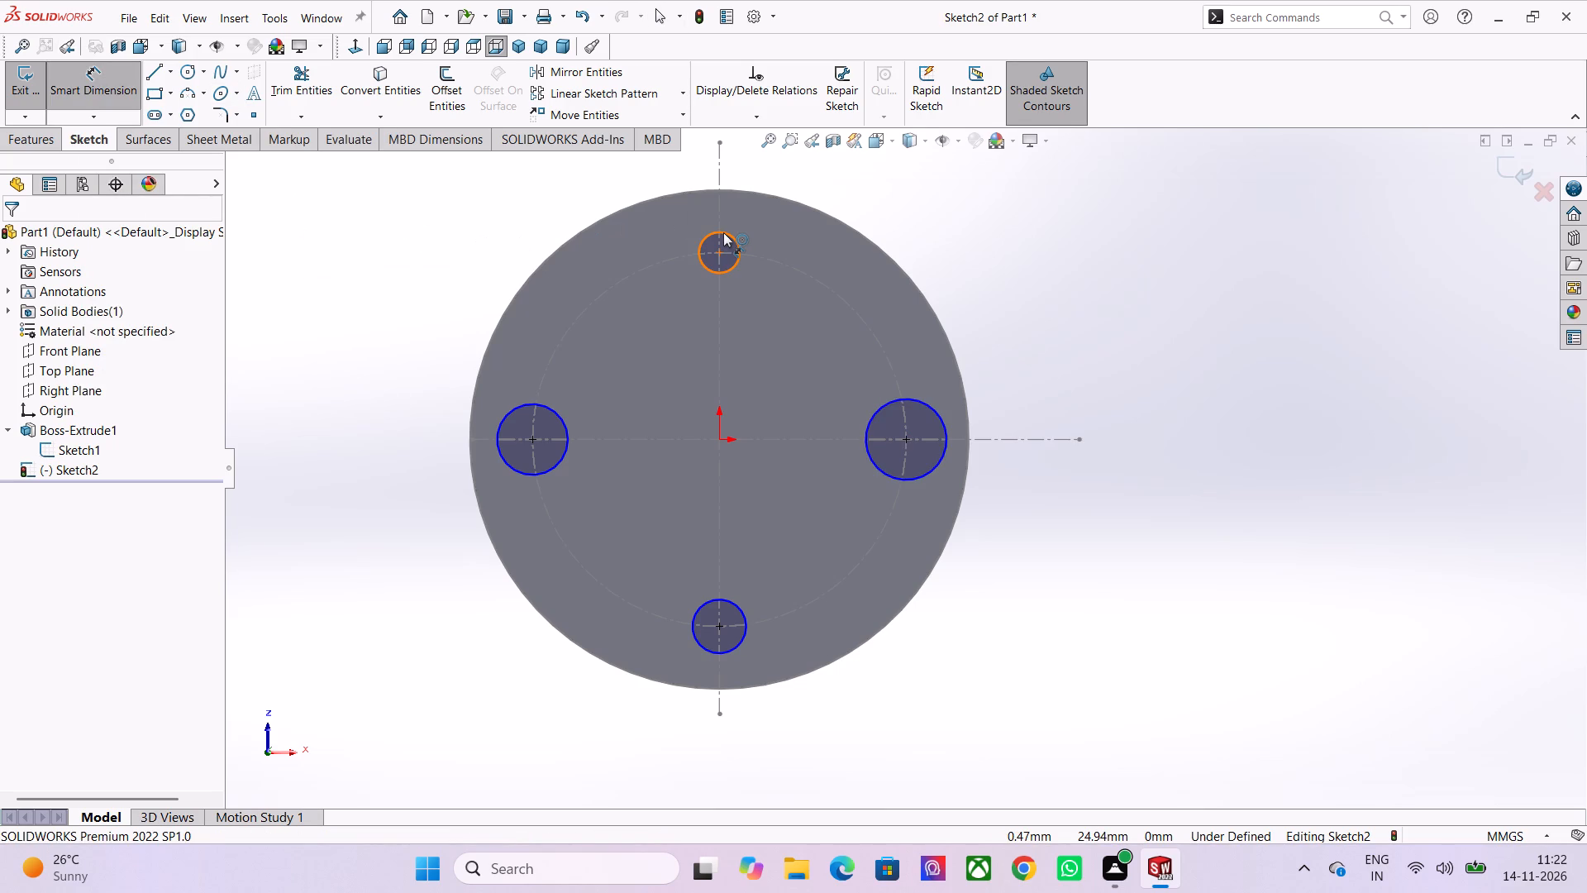
{"action": "scroll", "coordinate": [722, 235], "scroll_direction": "down", "scroll_amount": 1}
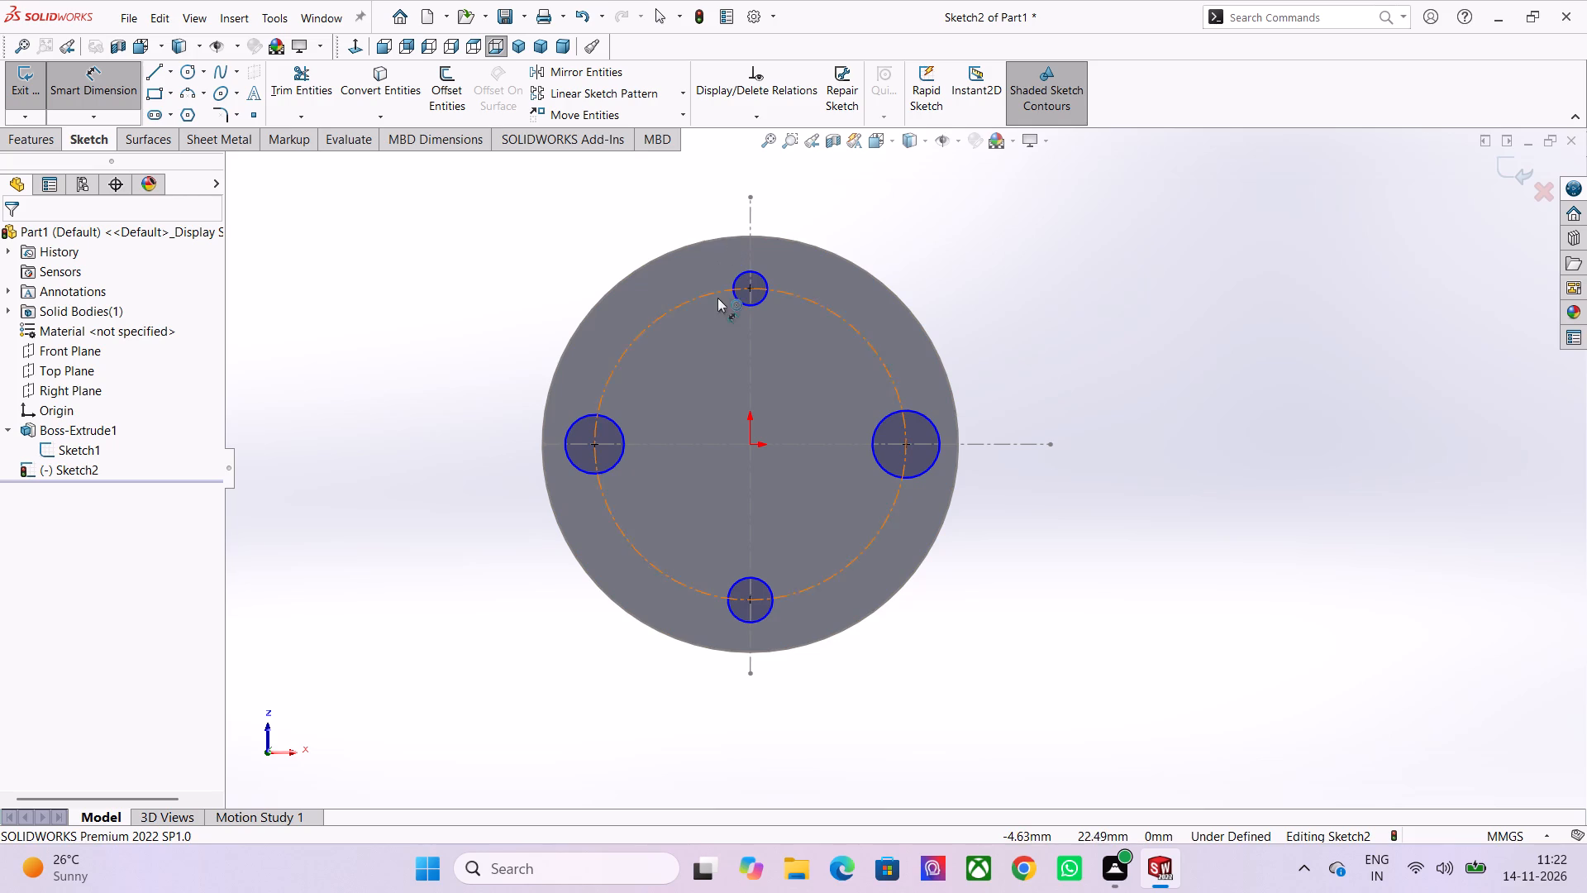
{"action": "scroll", "coordinate": [751, 278], "scroll_direction": "up", "scroll_amount": 2}
{"action": "scroll", "coordinate": [777, 329], "scroll_direction": "down", "scroll_amount": 1}
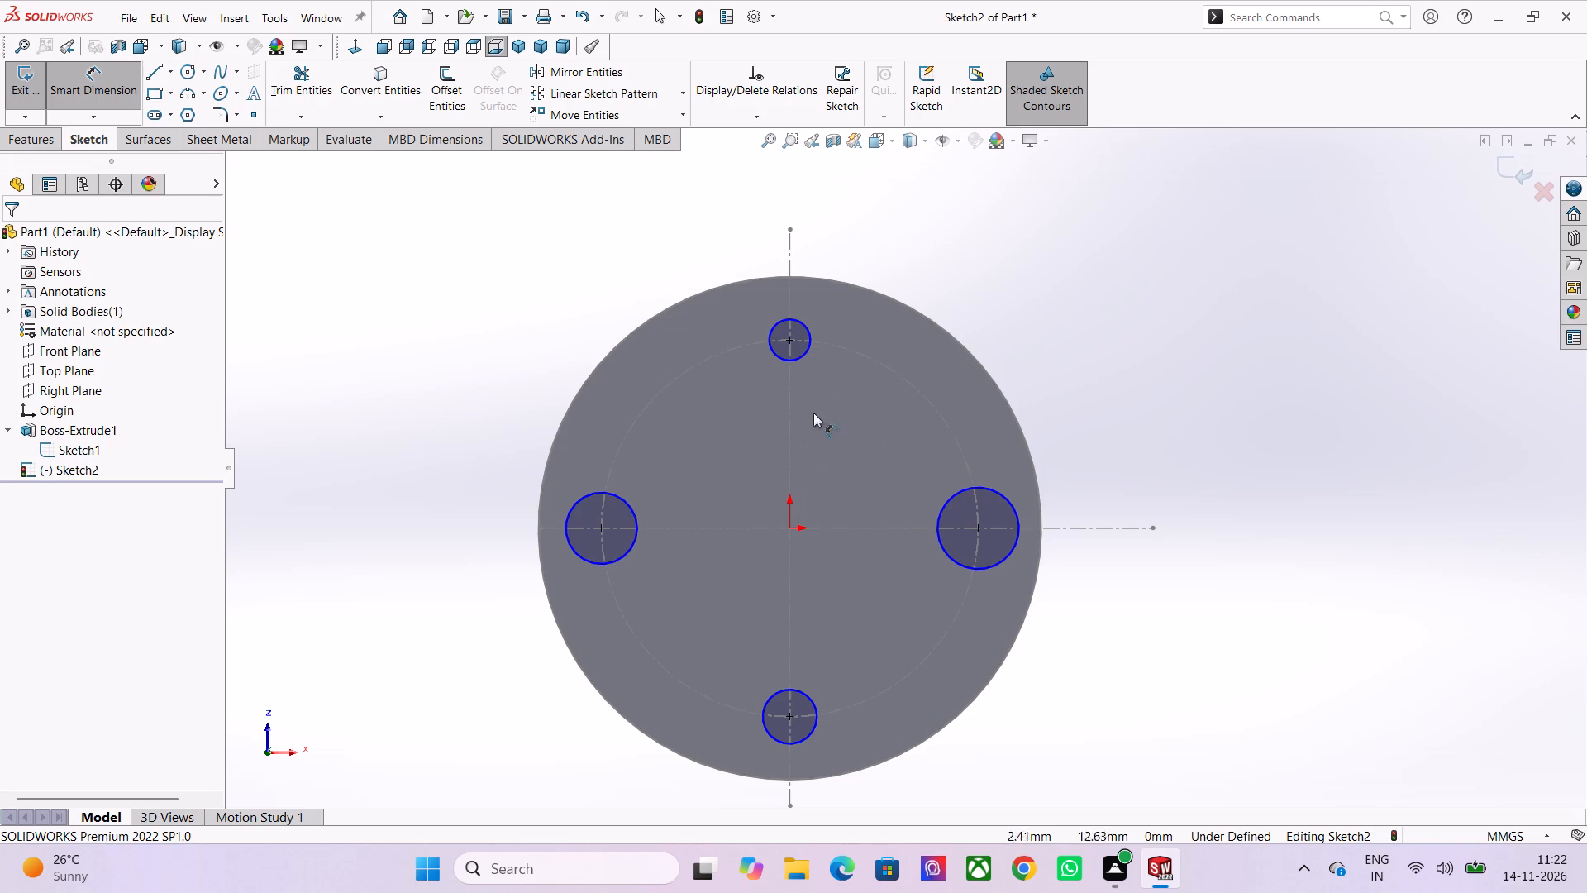
{"action": "left_click", "coordinate": [808, 330]}
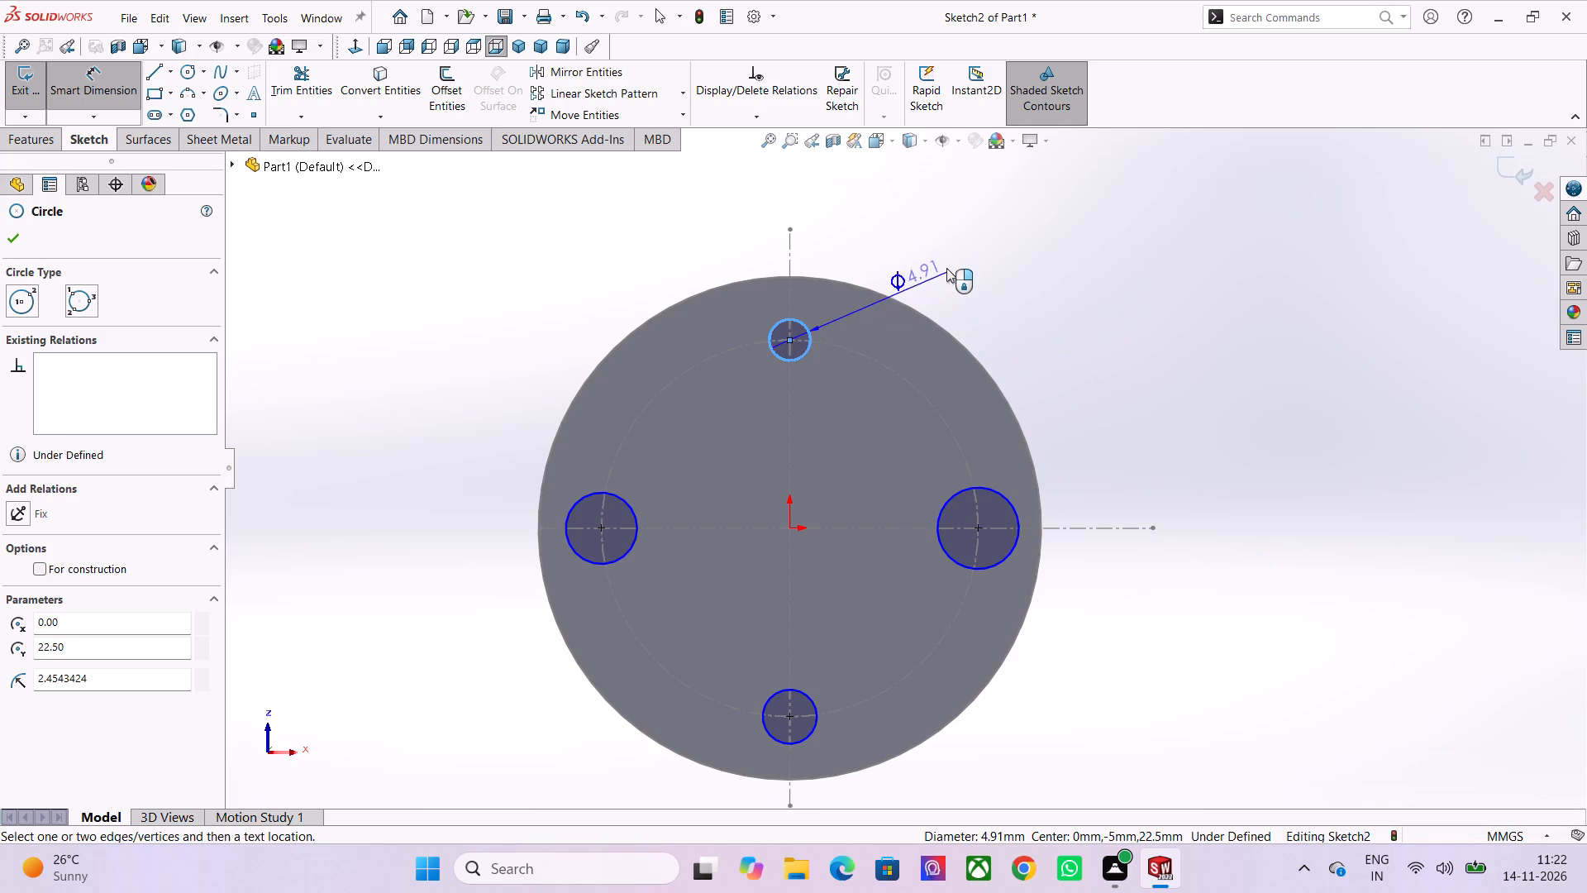
{"action": "scroll", "coordinate": [946, 268], "scroll_direction": "down", "scroll_amount": 2}
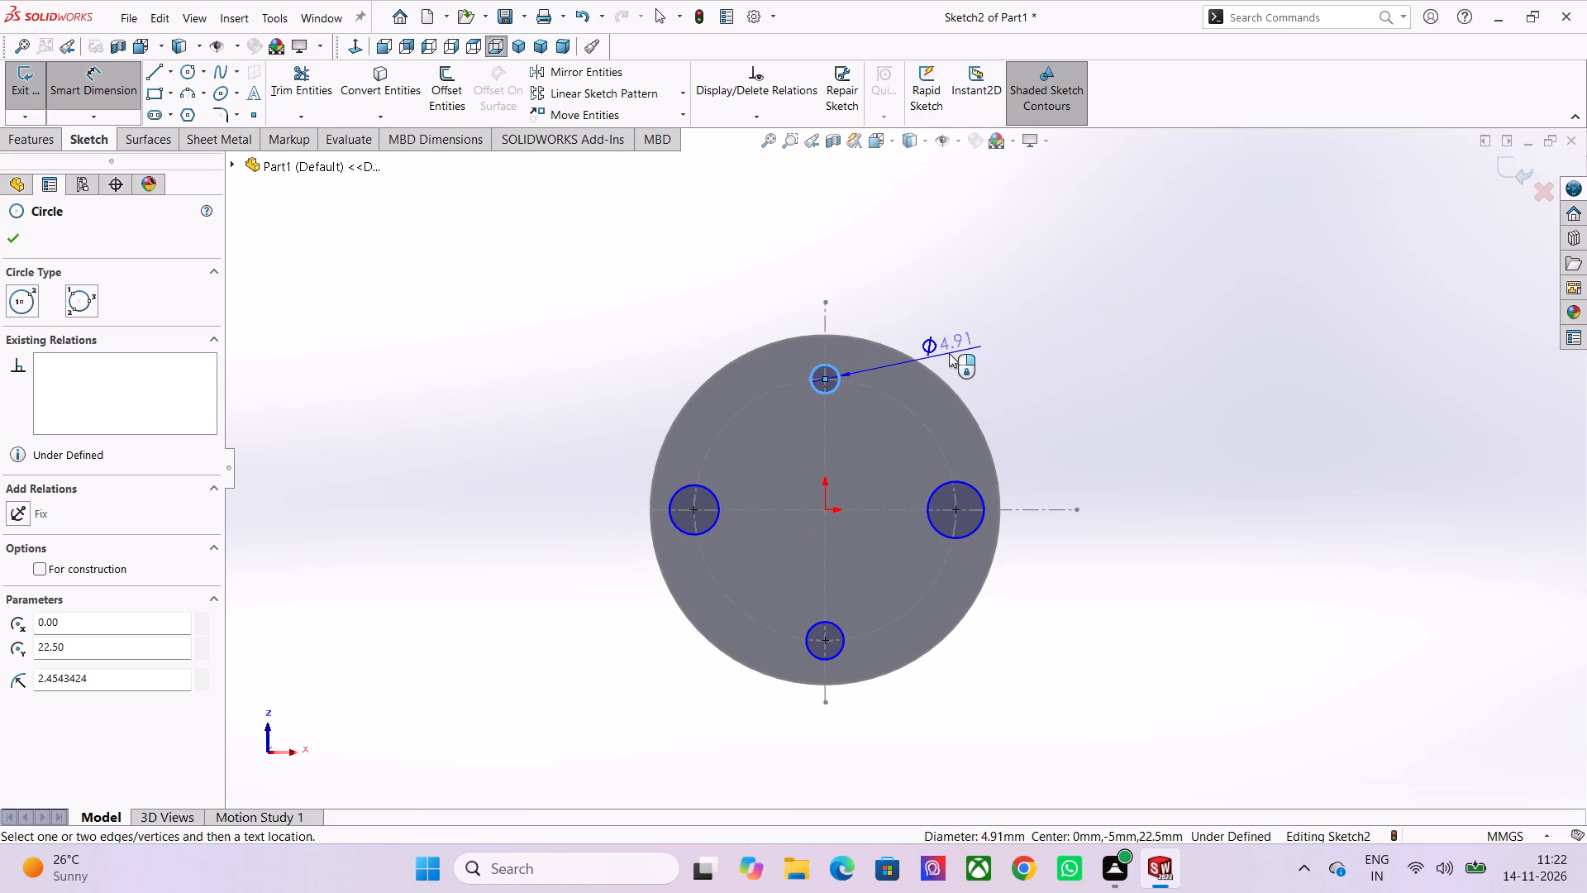
{"action": "scroll", "coordinate": [898, 295], "scroll_direction": "up", "scroll_amount": 1}
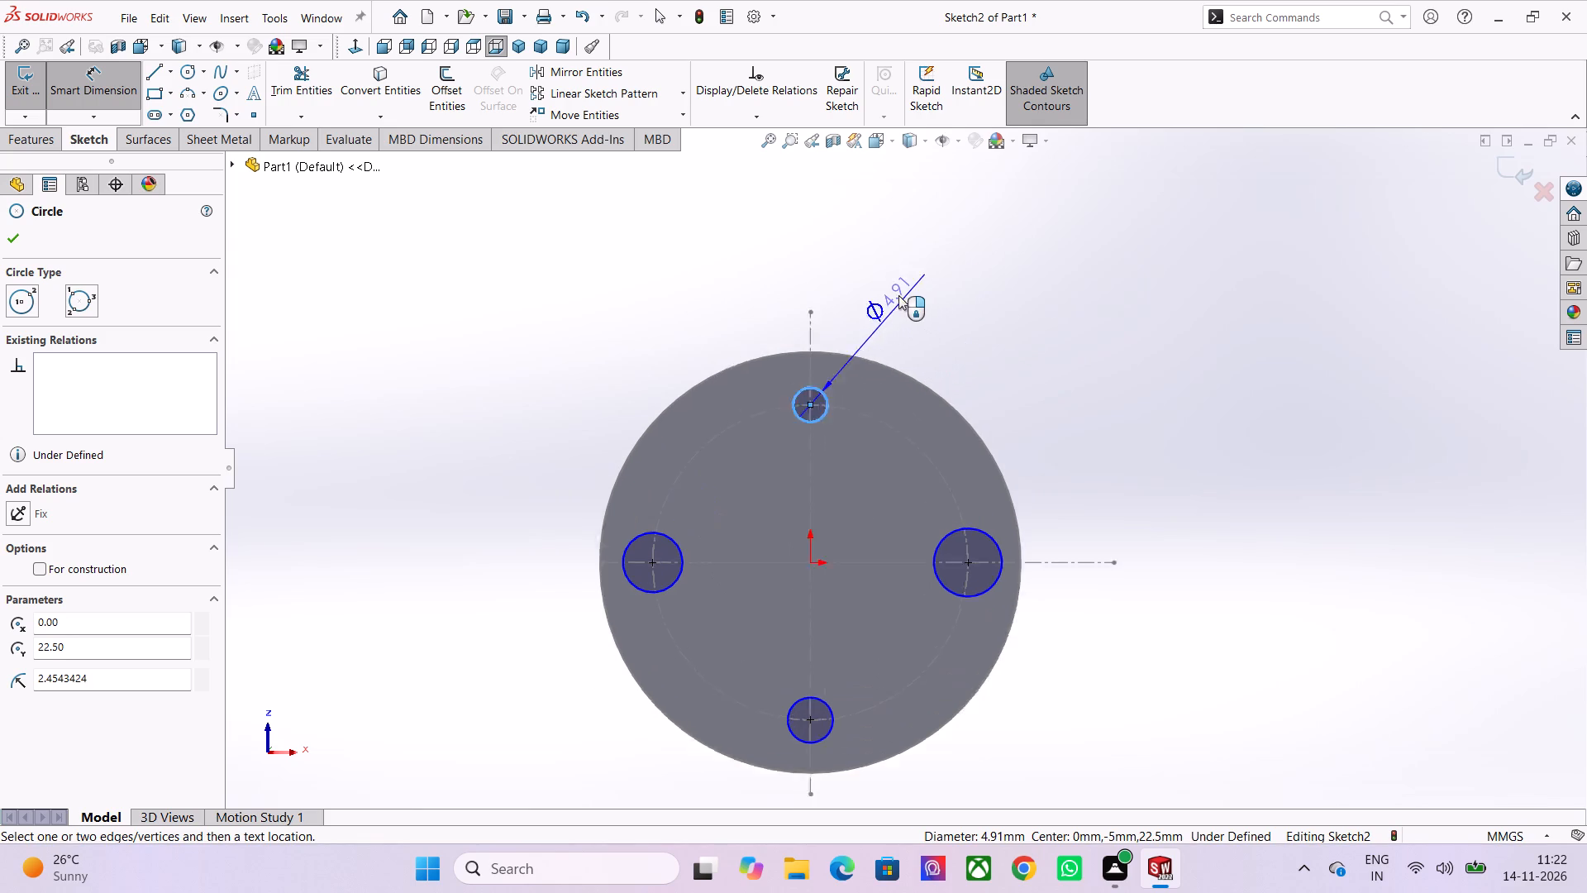
{"action": "scroll", "coordinate": [898, 295], "scroll_direction": "up", "scroll_amount": 1}
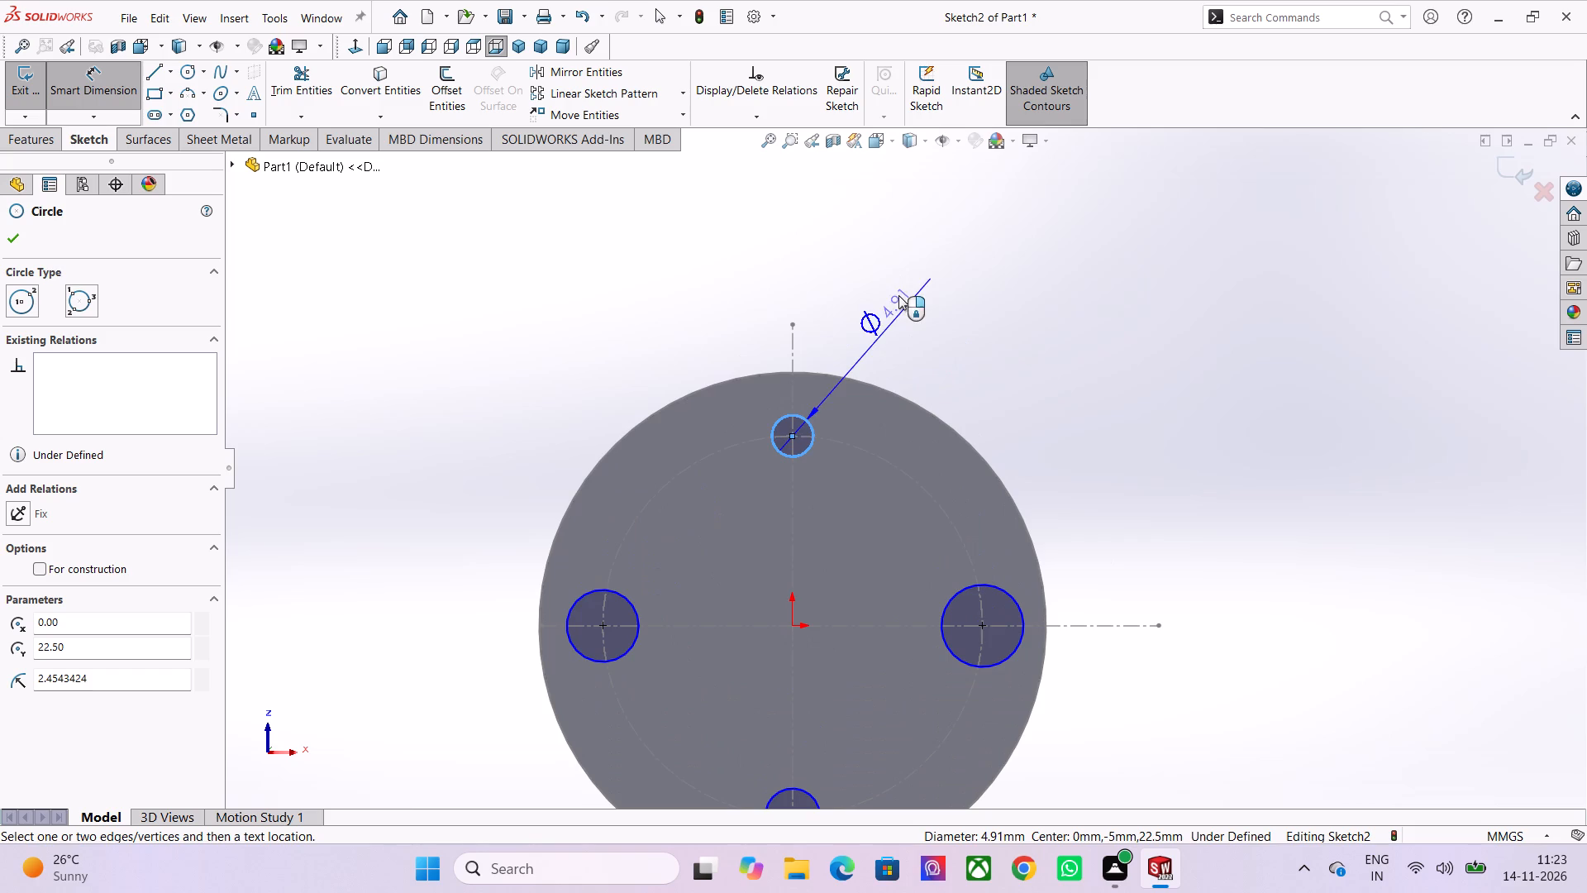
{"action": "scroll", "coordinate": [885, 453], "scroll_direction": "down", "scroll_amount": 2}
{"action": "scroll", "coordinate": [834, 441], "scroll_direction": "up", "scroll_amount": 2}
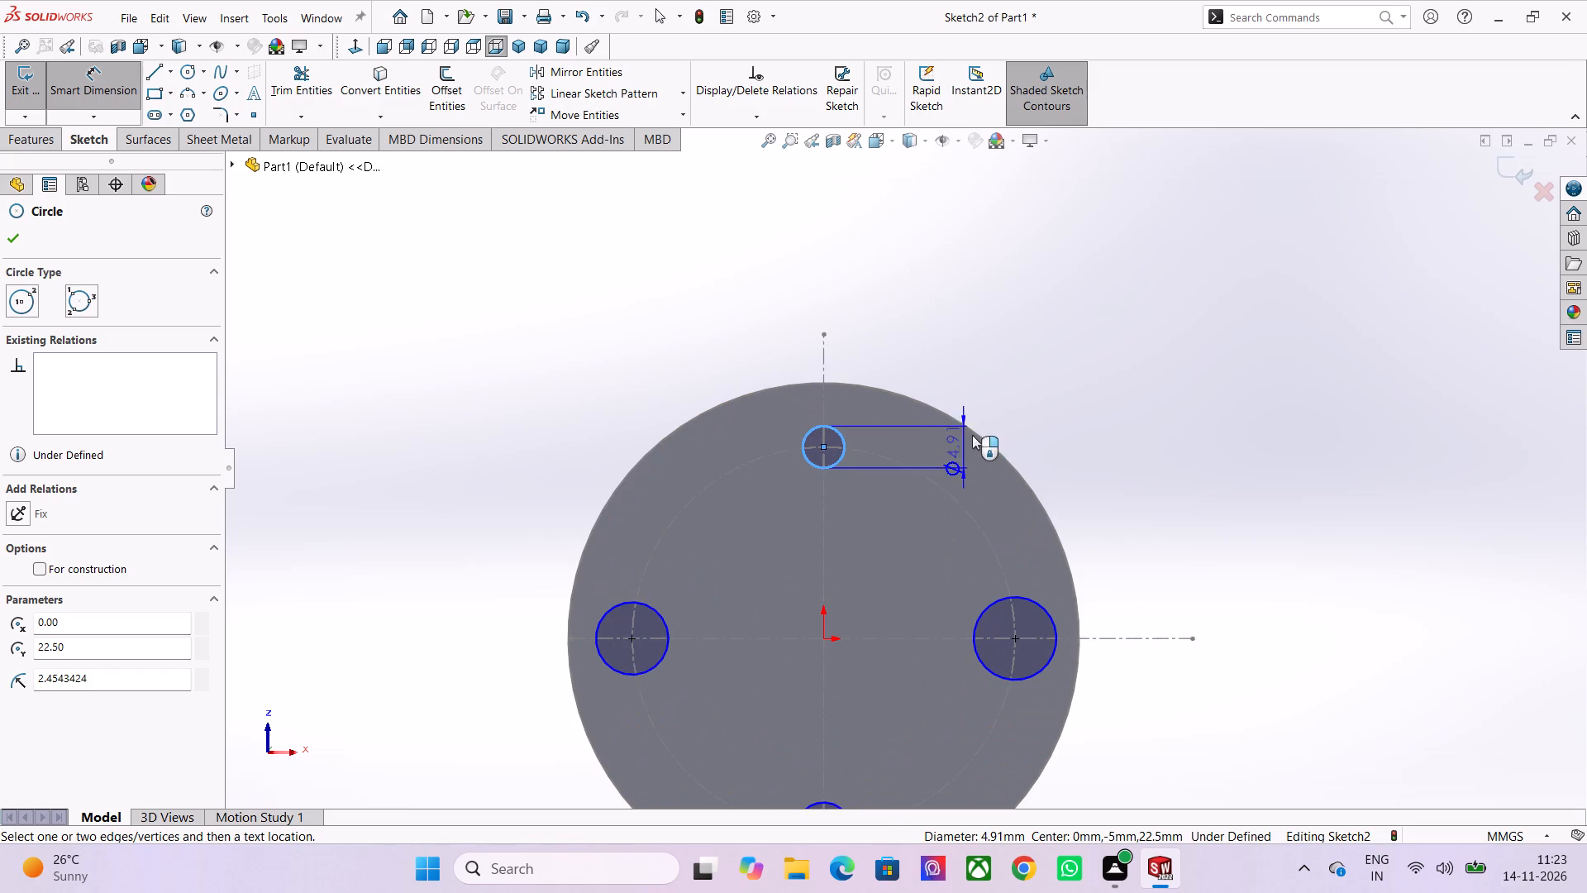
{"action": "scroll", "coordinate": [901, 347], "scroll_direction": "down", "scroll_amount": 1}
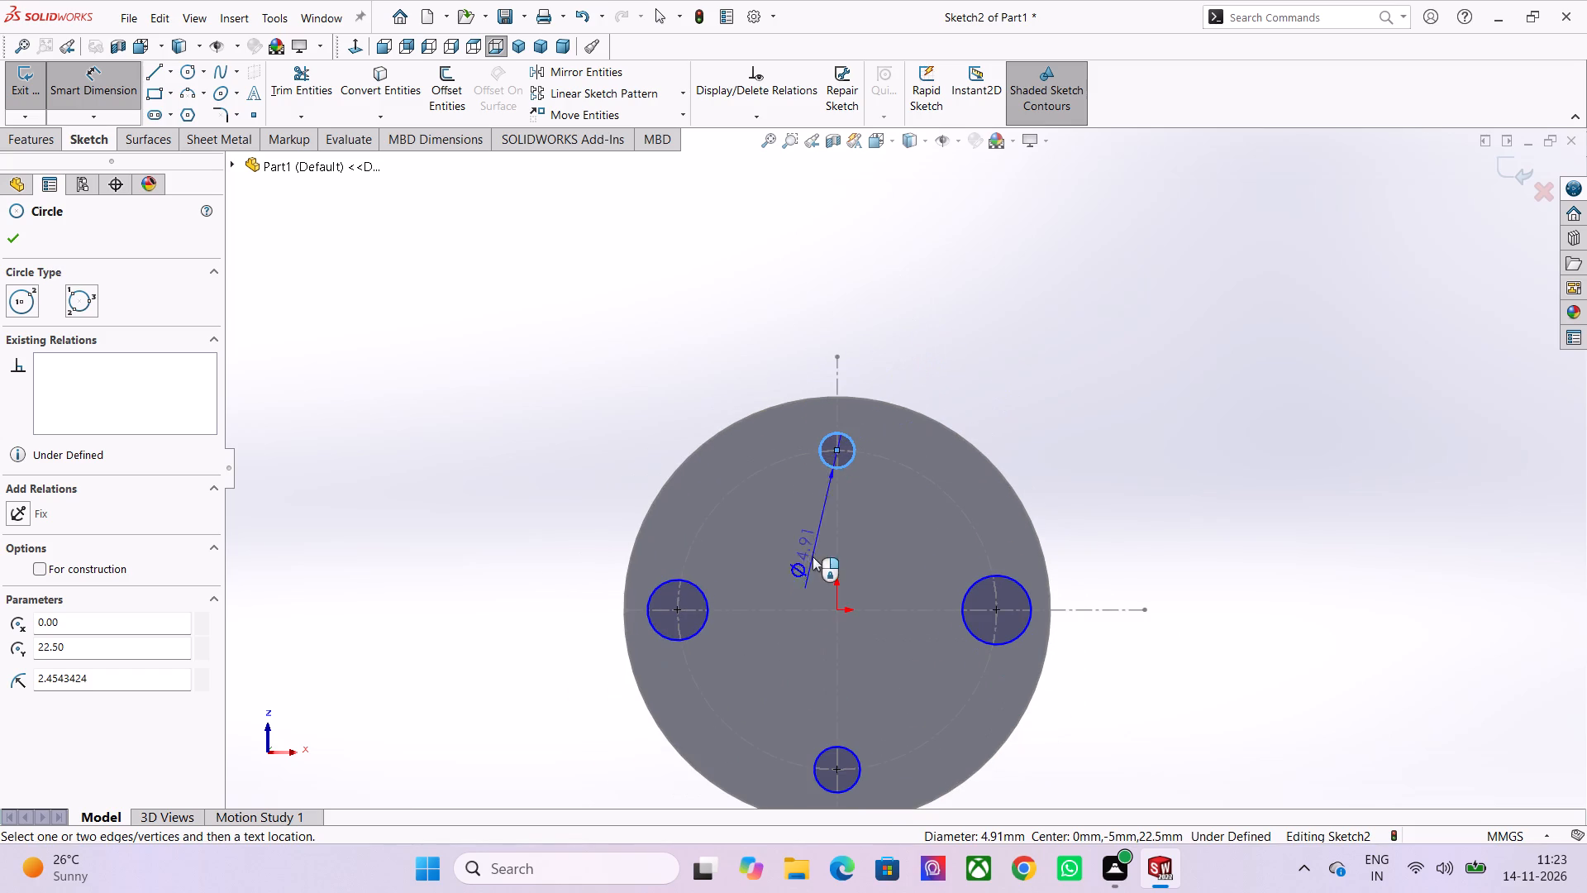
{"action": "scroll", "coordinate": [888, 397], "scroll_direction": "up", "scroll_amount": 2}
{"action": "scroll", "coordinate": [888, 397], "scroll_direction": "down", "scroll_amount": 1}
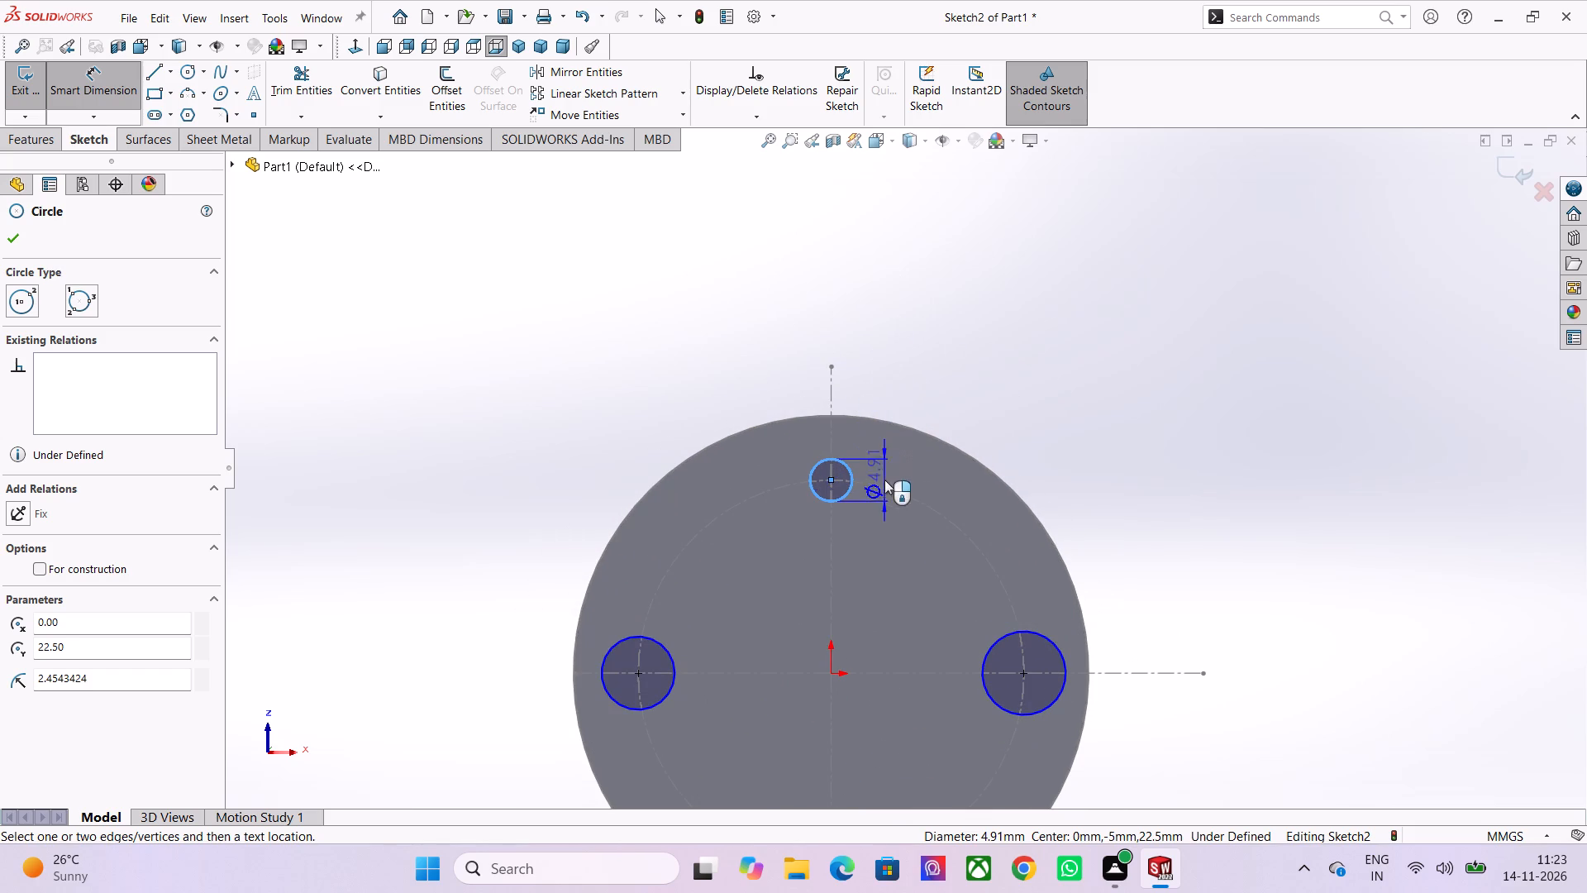
{"action": "scroll", "coordinate": [879, 468], "scroll_direction": "down", "scroll_amount": 1}
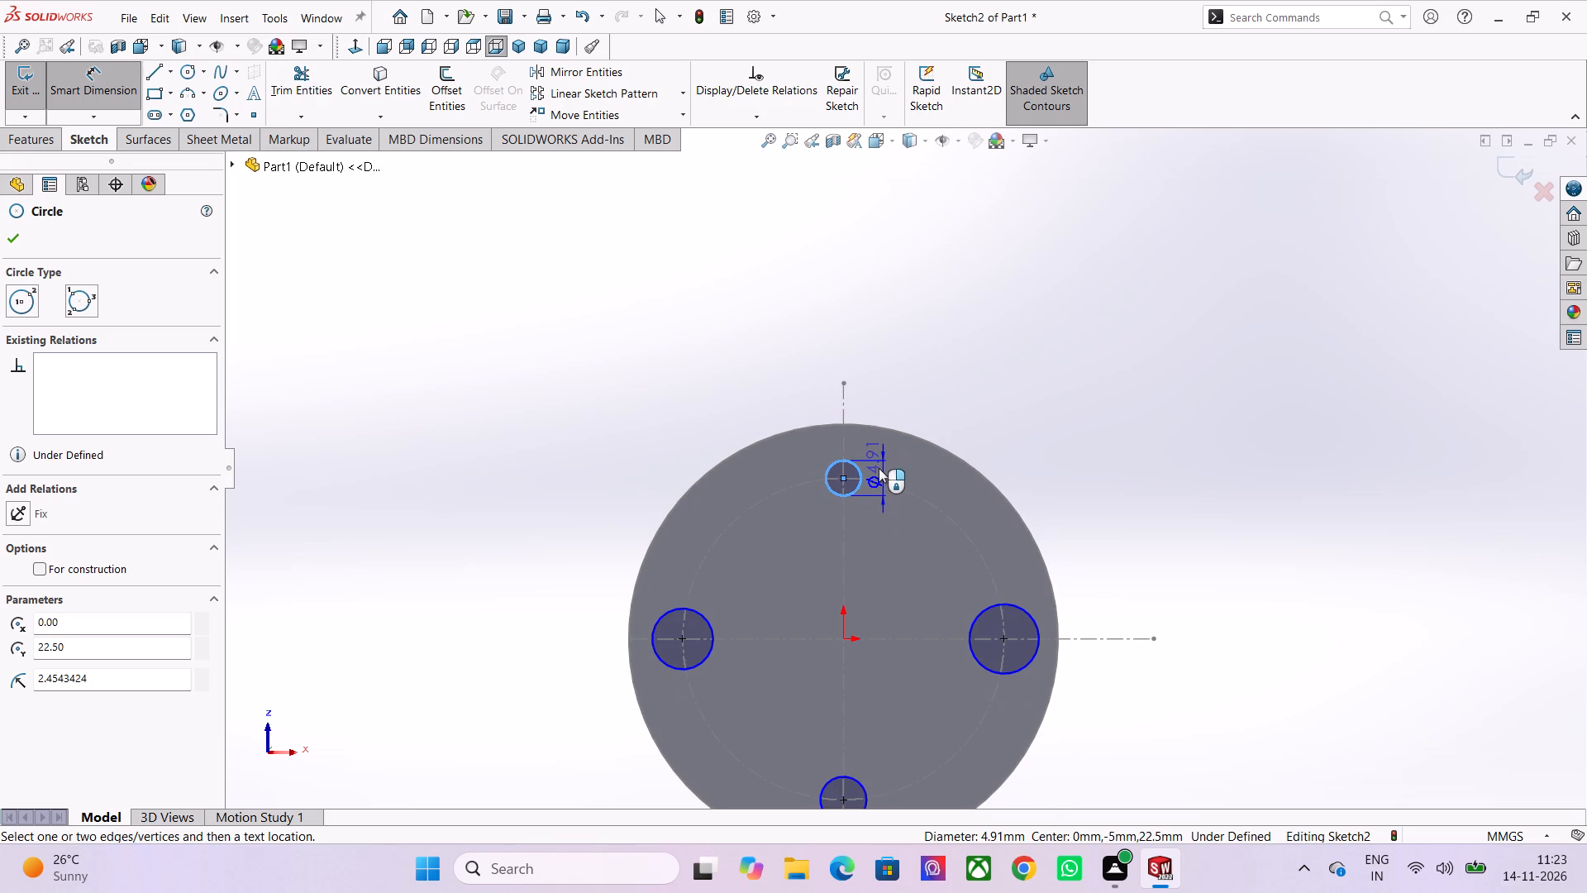
{"action": "scroll", "coordinate": [940, 474], "scroll_direction": "up", "scroll_amount": 1}
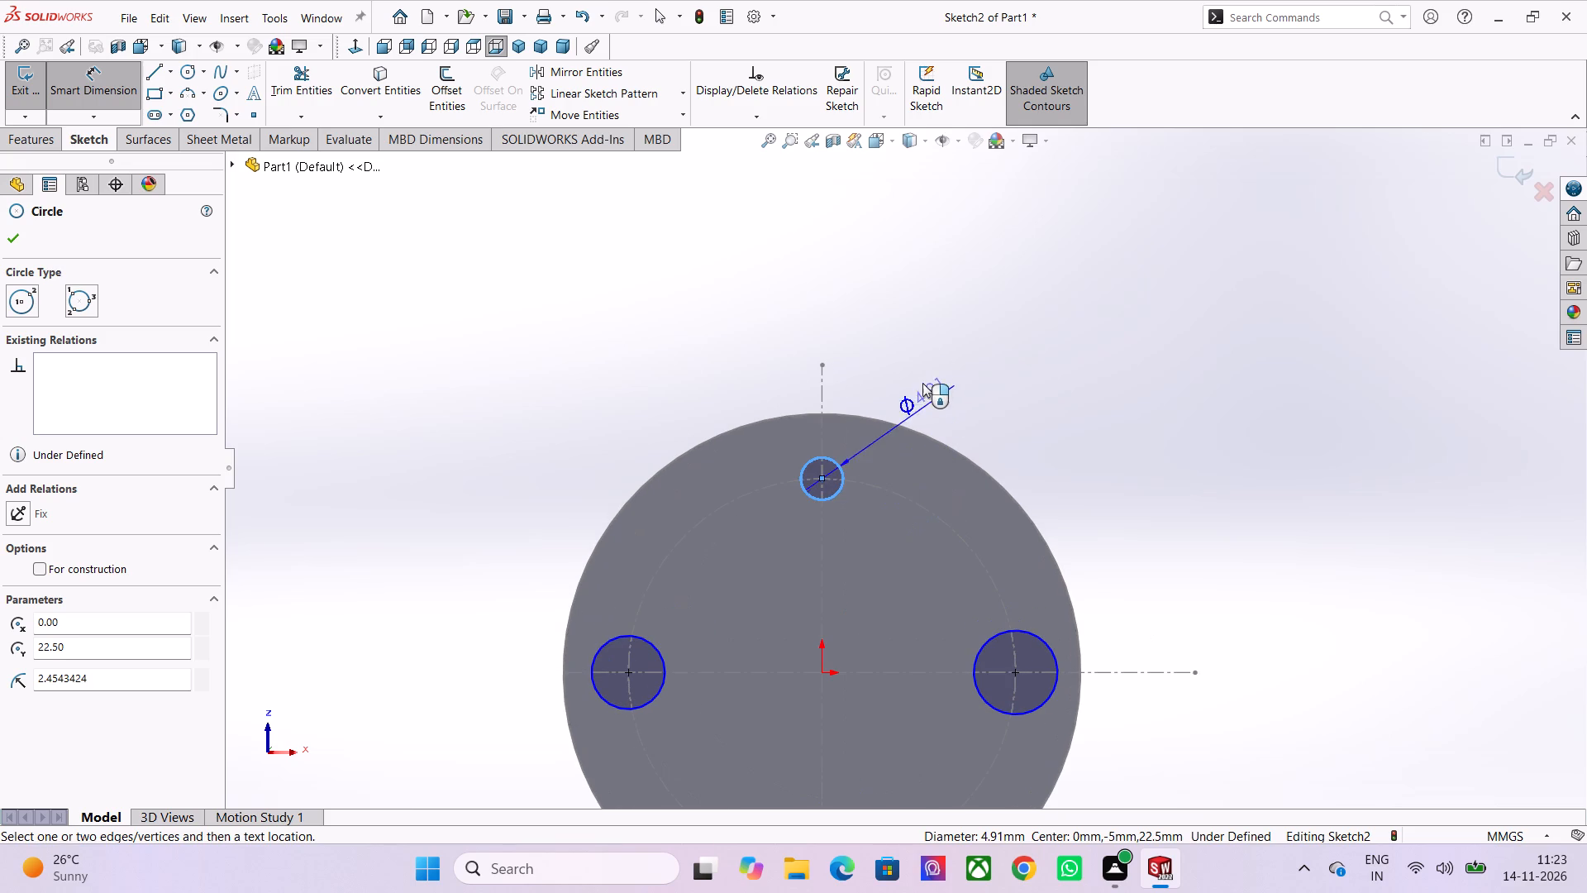
{"action": "scroll", "coordinate": [922, 375], "scroll_direction": "down", "scroll_amount": 1}
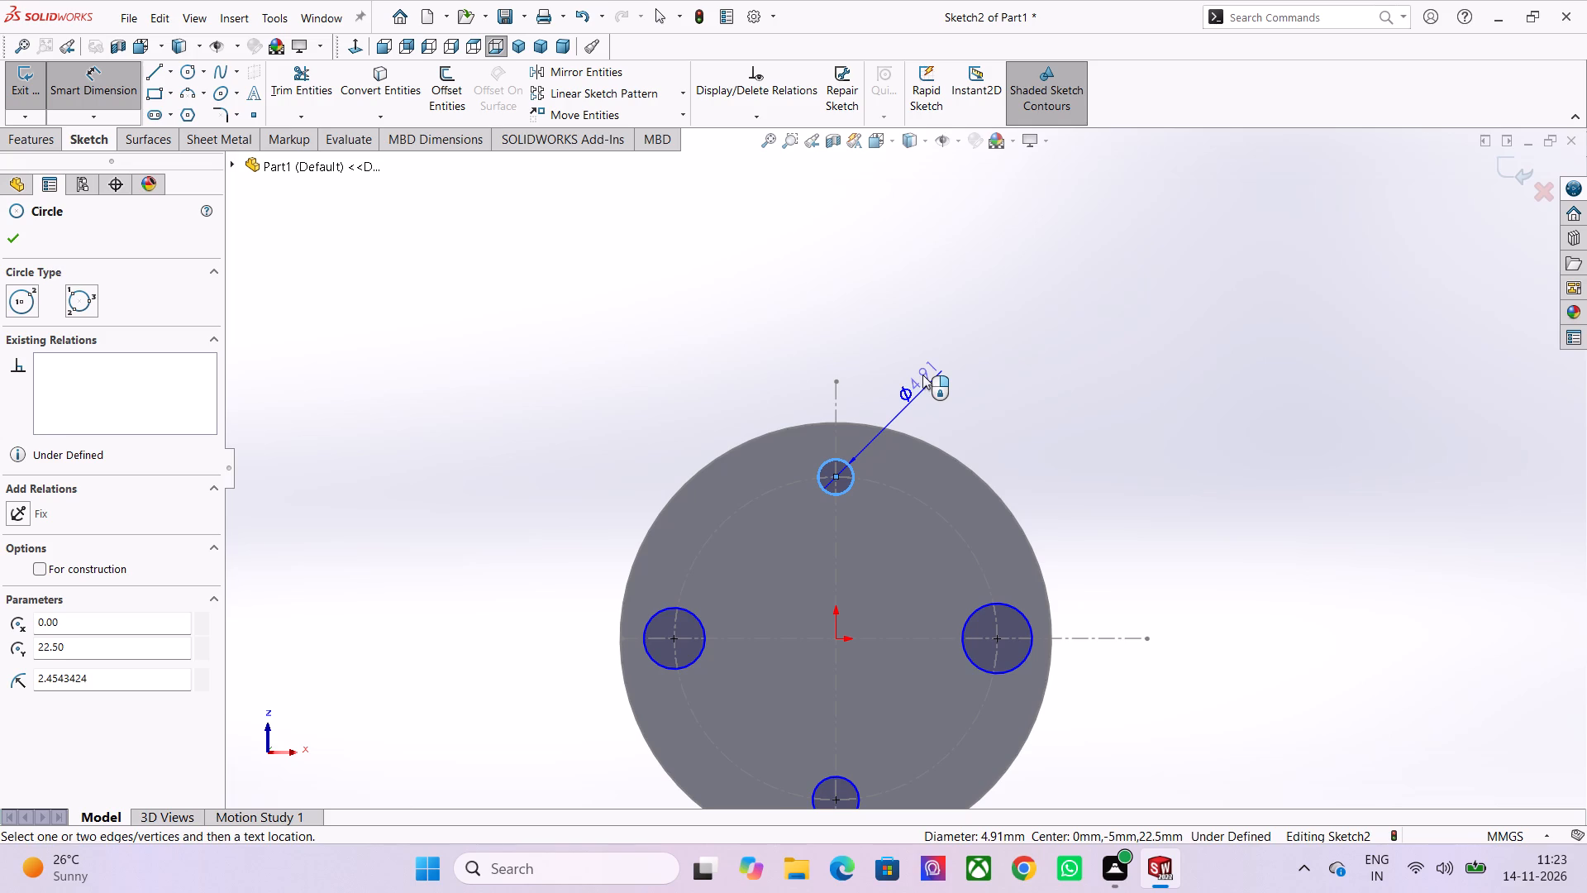
{"action": "scroll", "coordinate": [929, 368], "scroll_direction": "down", "scroll_amount": 2}
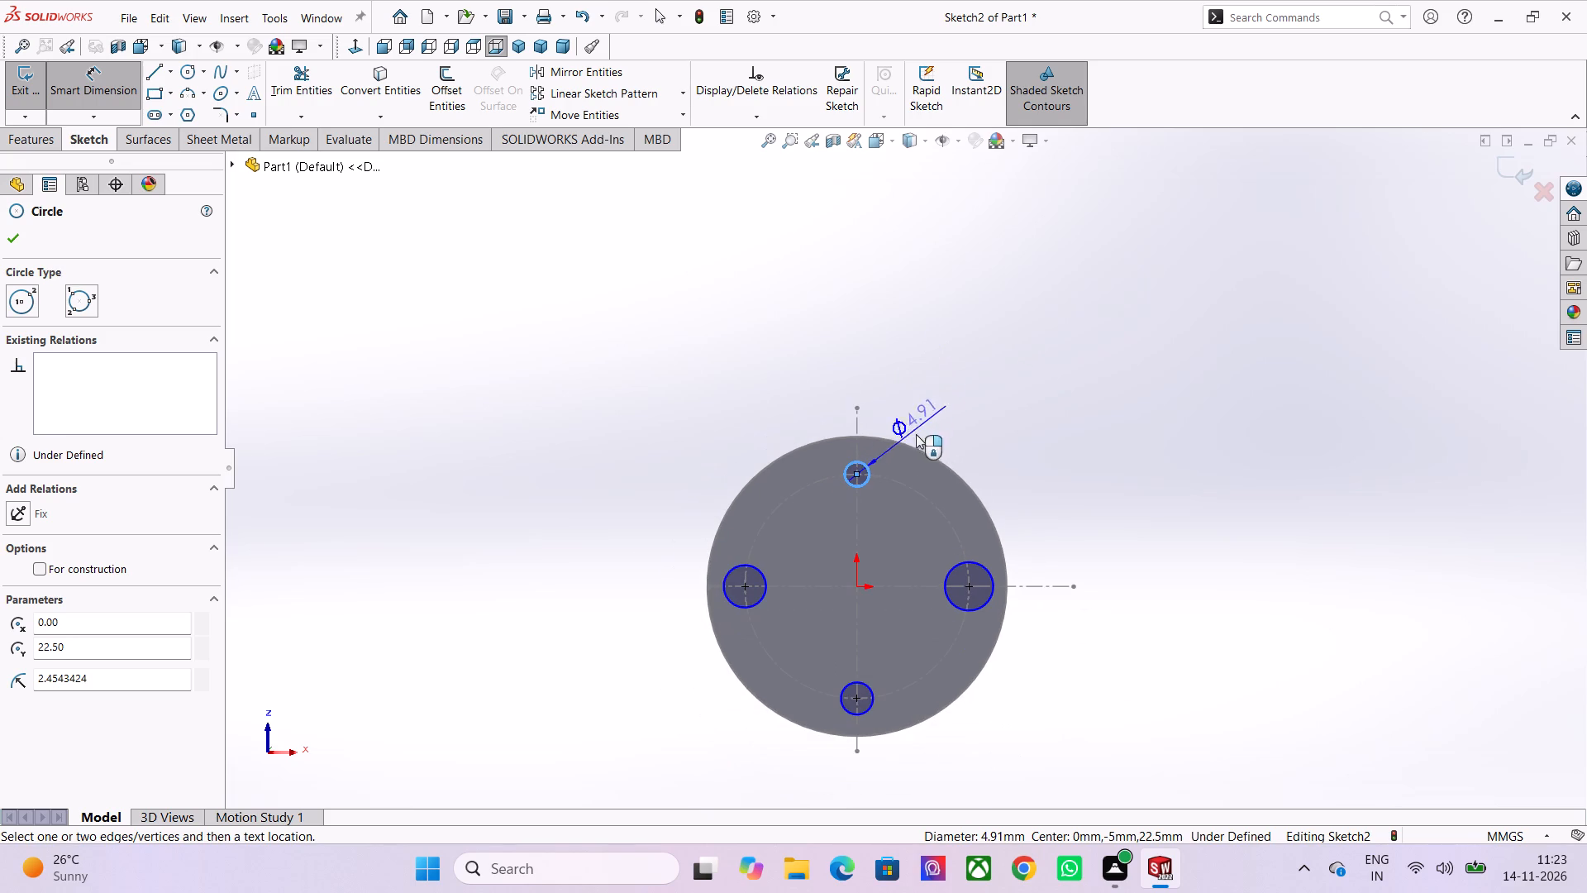
{"action": "scroll", "coordinate": [915, 451], "scroll_direction": "up", "scroll_amount": 3}
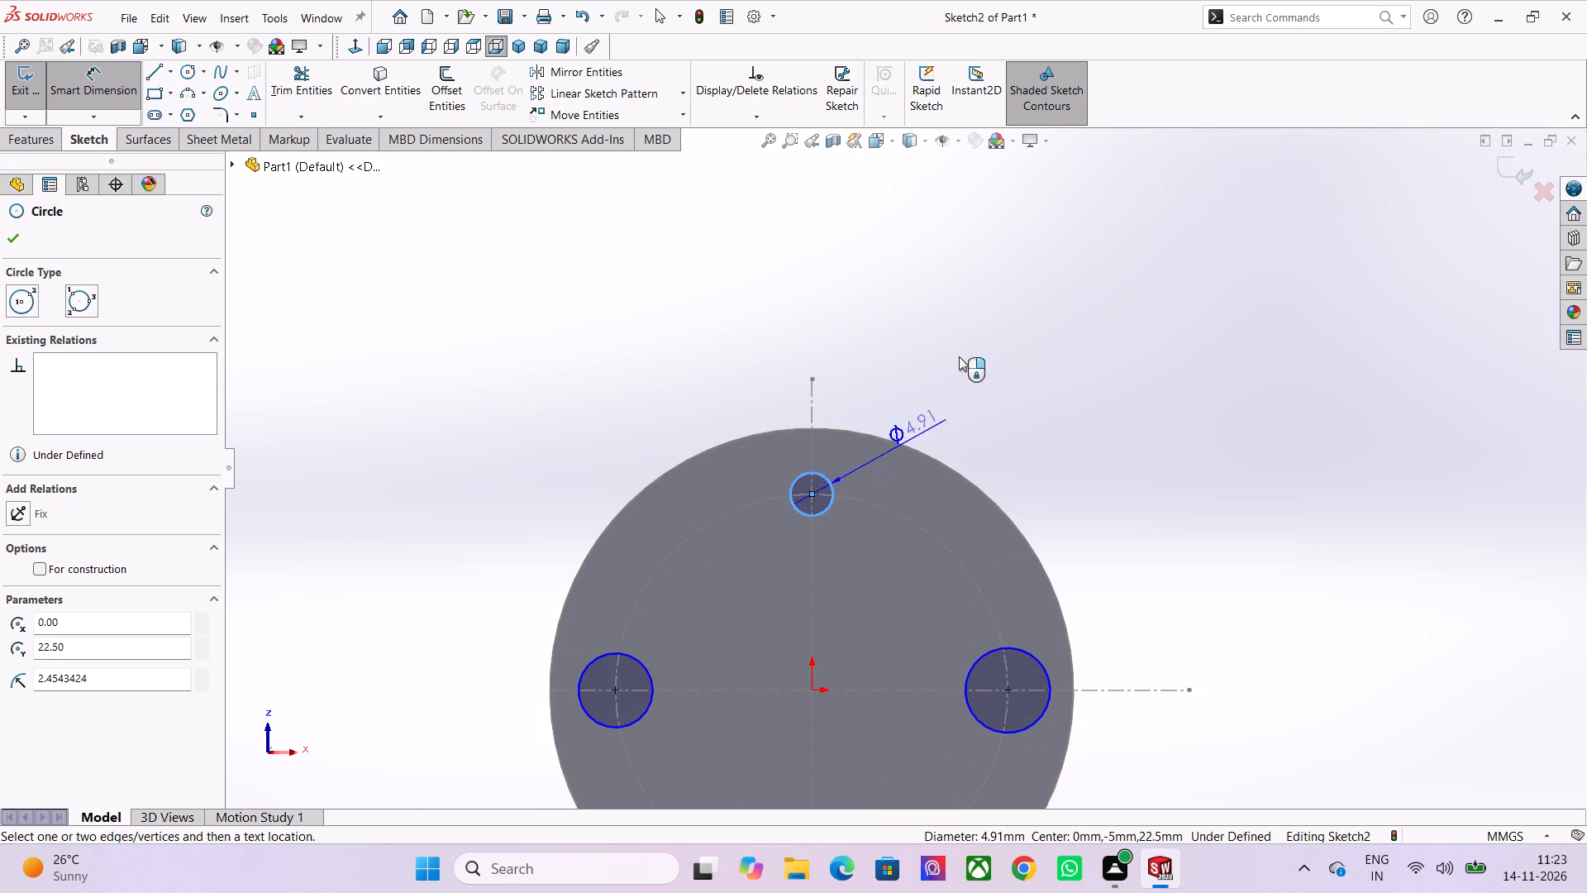
{"action": "left_click", "coordinate": [960, 356]}
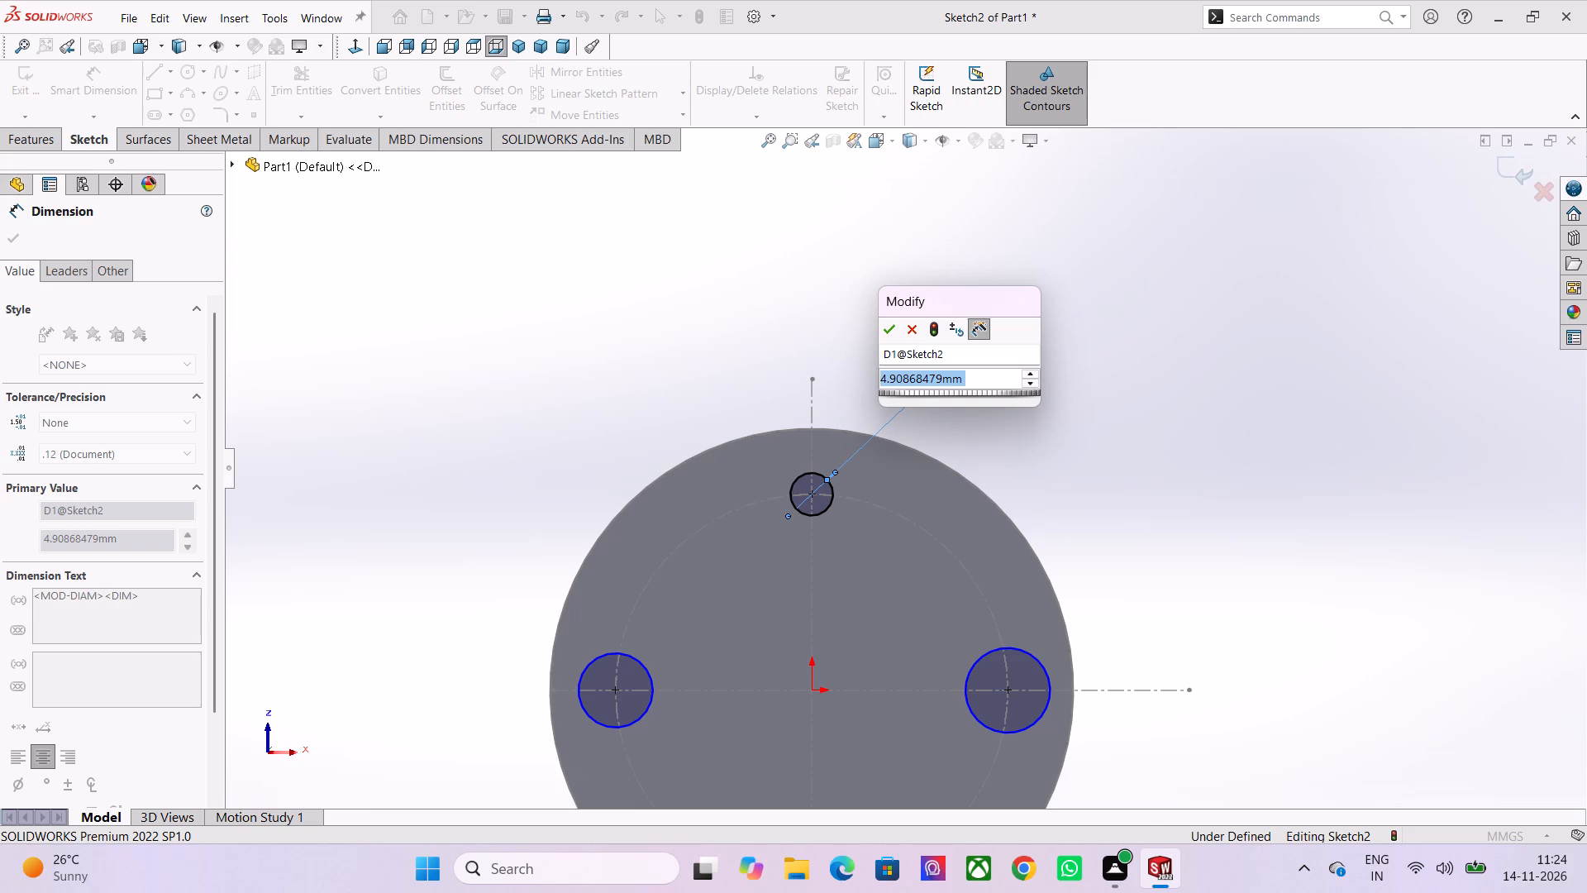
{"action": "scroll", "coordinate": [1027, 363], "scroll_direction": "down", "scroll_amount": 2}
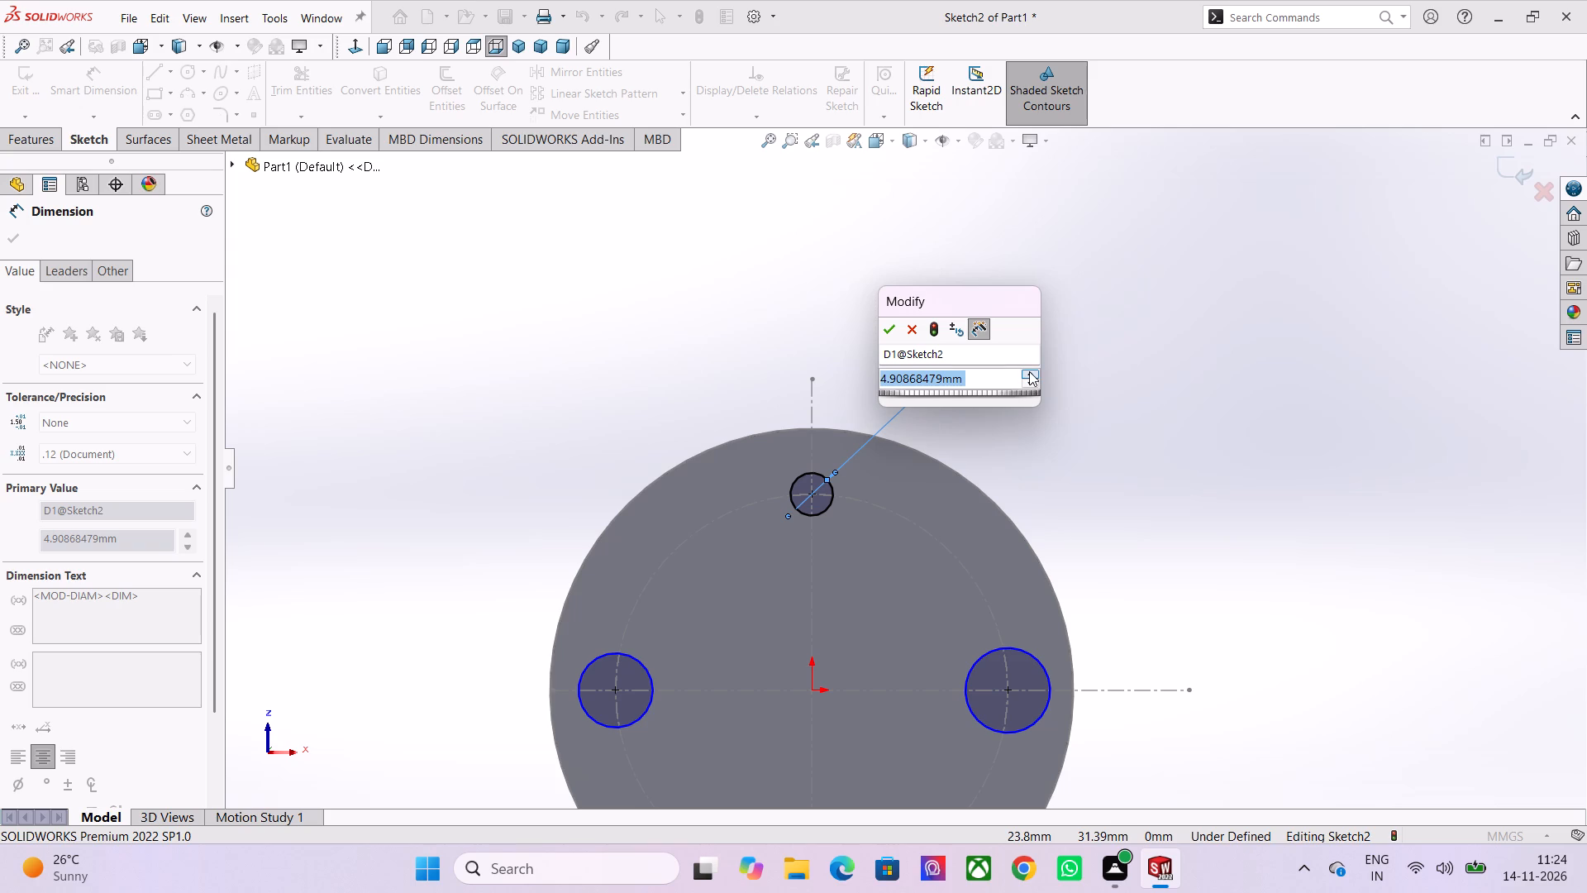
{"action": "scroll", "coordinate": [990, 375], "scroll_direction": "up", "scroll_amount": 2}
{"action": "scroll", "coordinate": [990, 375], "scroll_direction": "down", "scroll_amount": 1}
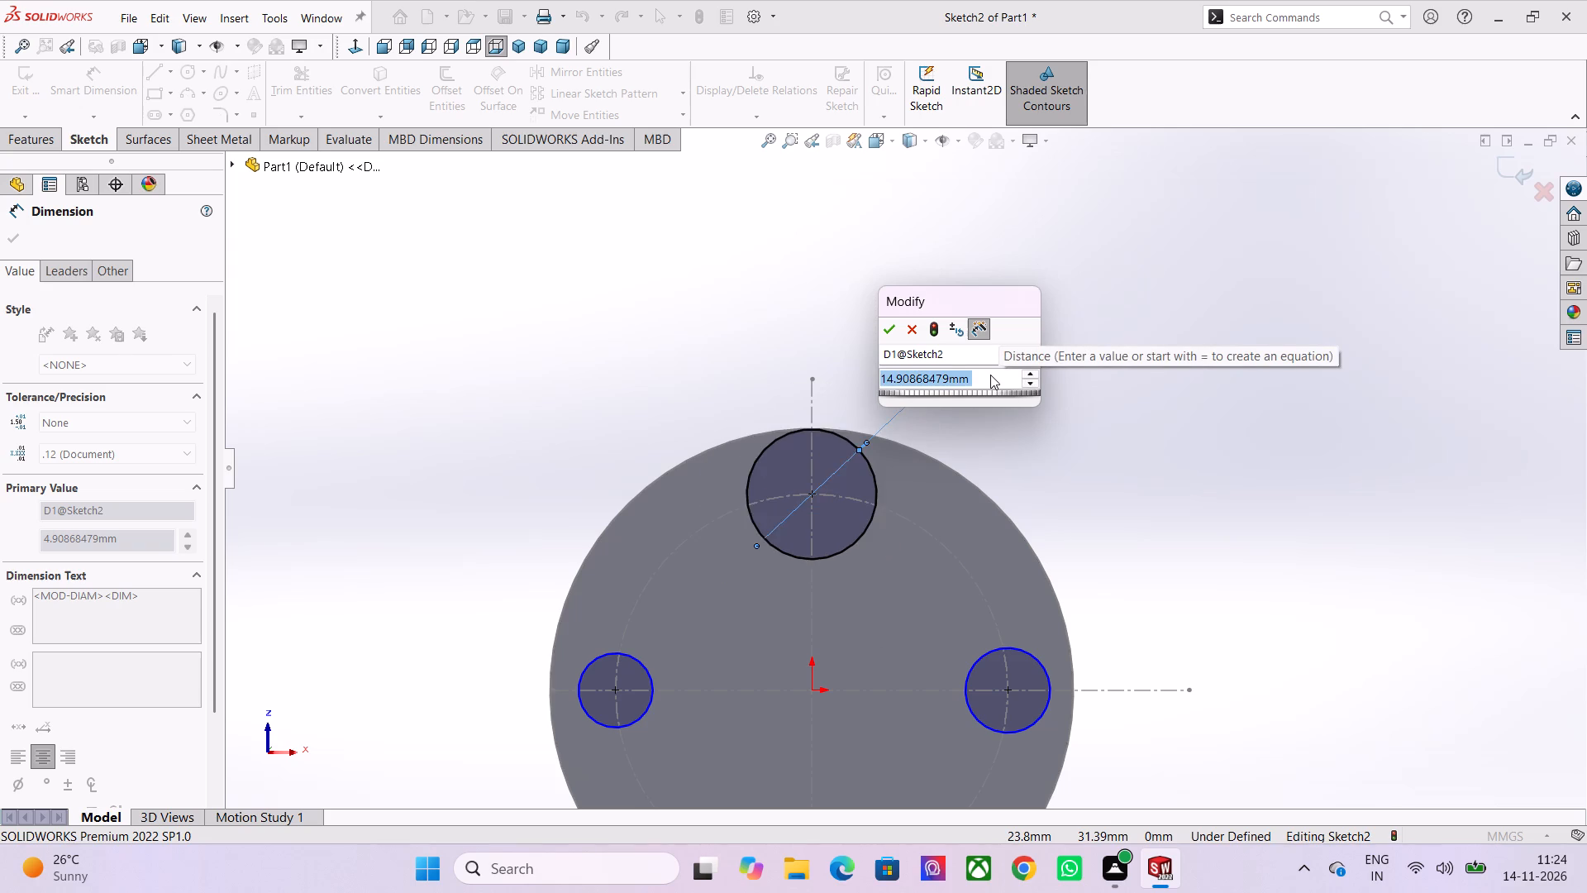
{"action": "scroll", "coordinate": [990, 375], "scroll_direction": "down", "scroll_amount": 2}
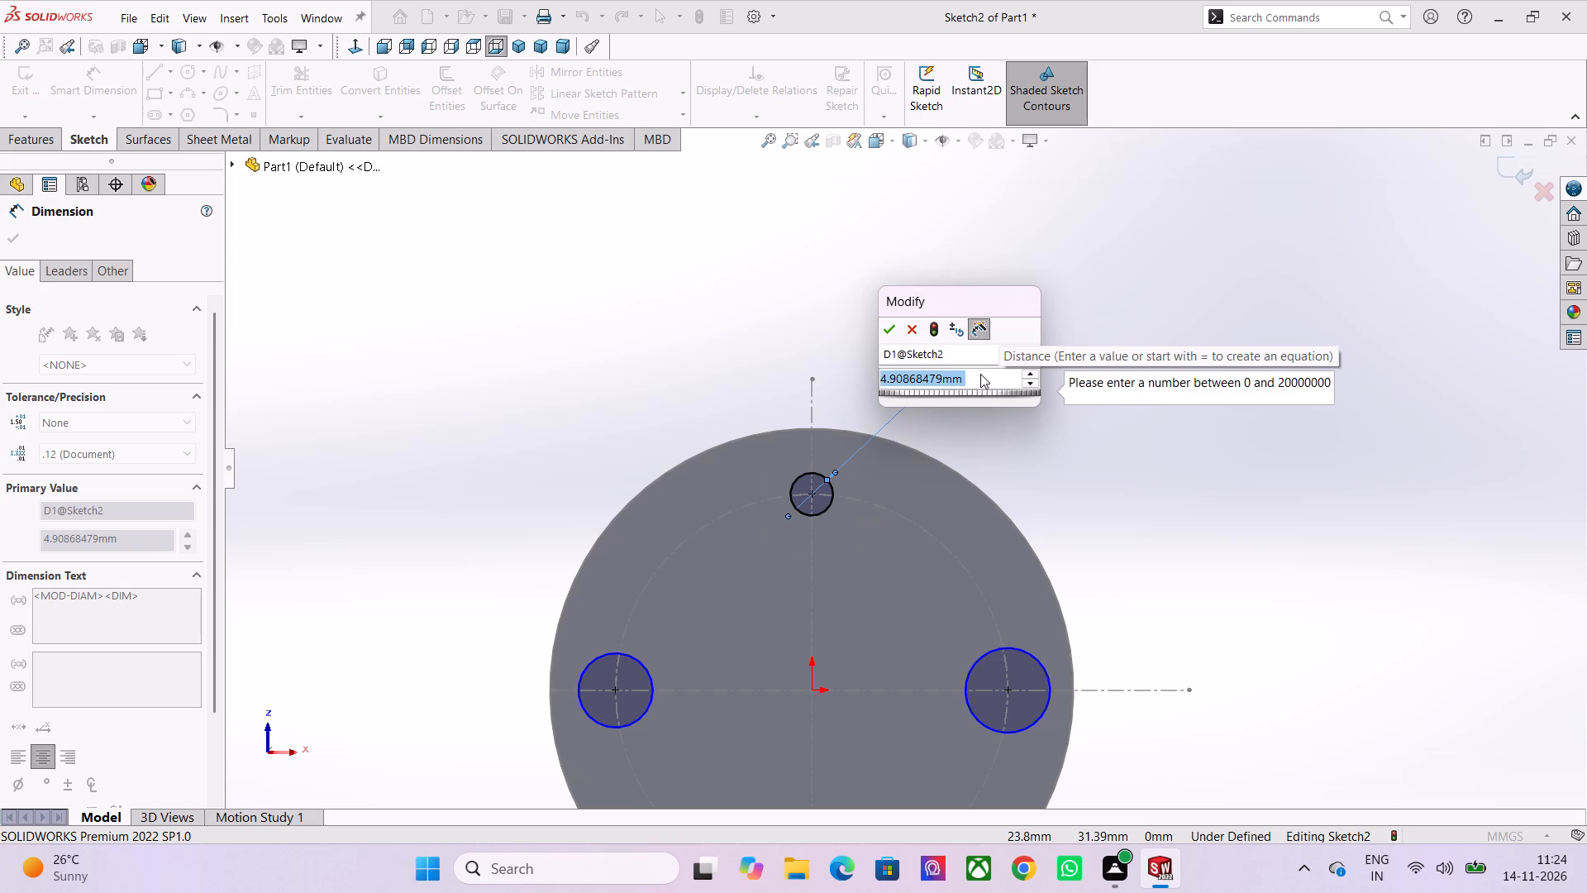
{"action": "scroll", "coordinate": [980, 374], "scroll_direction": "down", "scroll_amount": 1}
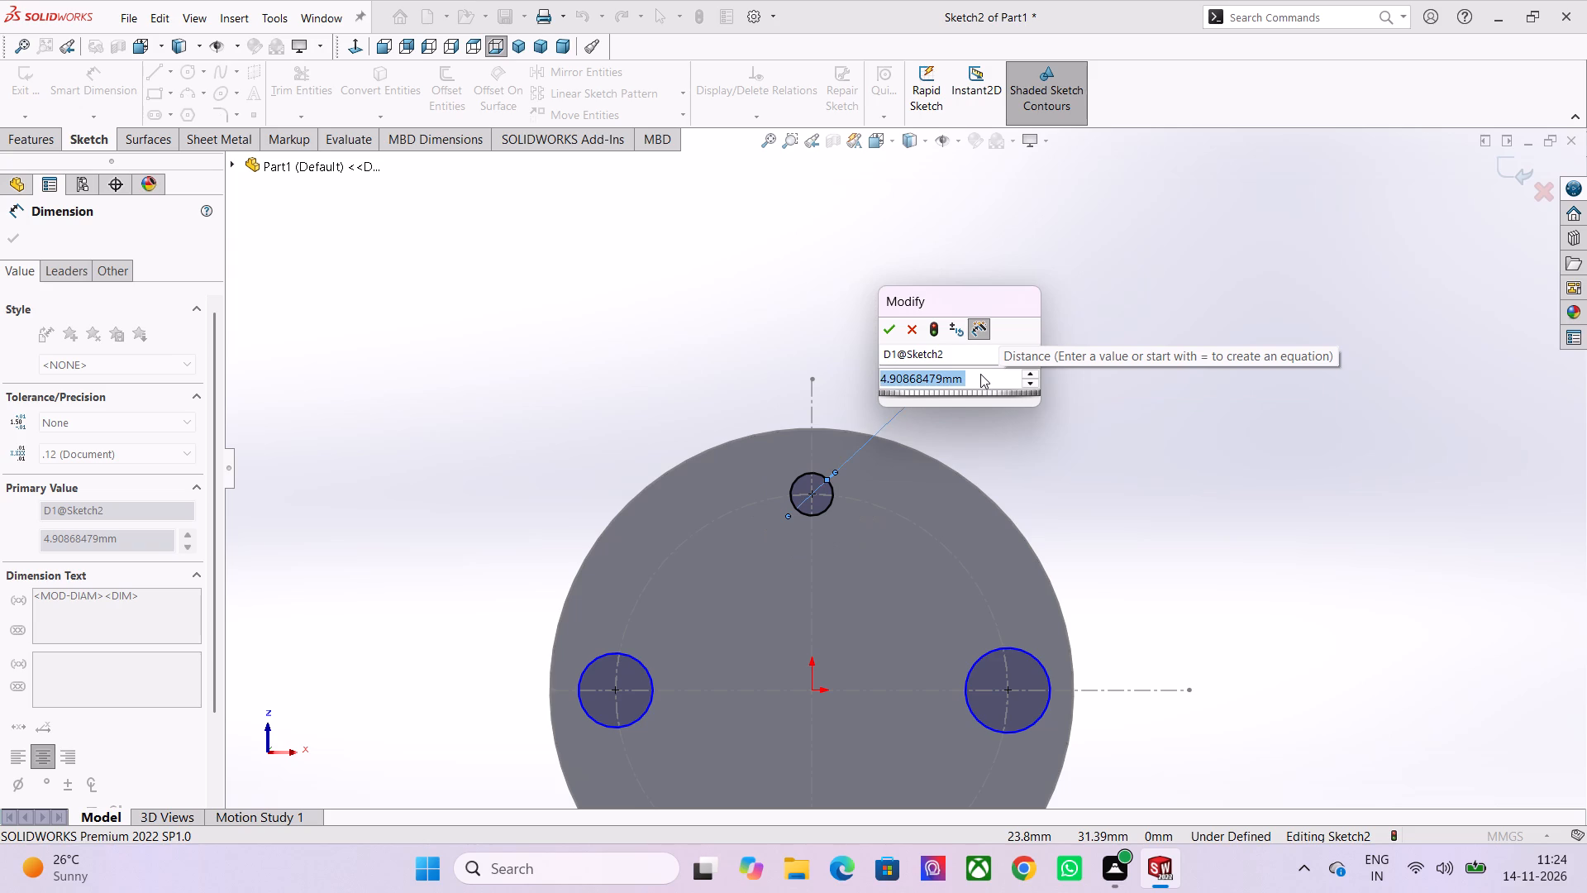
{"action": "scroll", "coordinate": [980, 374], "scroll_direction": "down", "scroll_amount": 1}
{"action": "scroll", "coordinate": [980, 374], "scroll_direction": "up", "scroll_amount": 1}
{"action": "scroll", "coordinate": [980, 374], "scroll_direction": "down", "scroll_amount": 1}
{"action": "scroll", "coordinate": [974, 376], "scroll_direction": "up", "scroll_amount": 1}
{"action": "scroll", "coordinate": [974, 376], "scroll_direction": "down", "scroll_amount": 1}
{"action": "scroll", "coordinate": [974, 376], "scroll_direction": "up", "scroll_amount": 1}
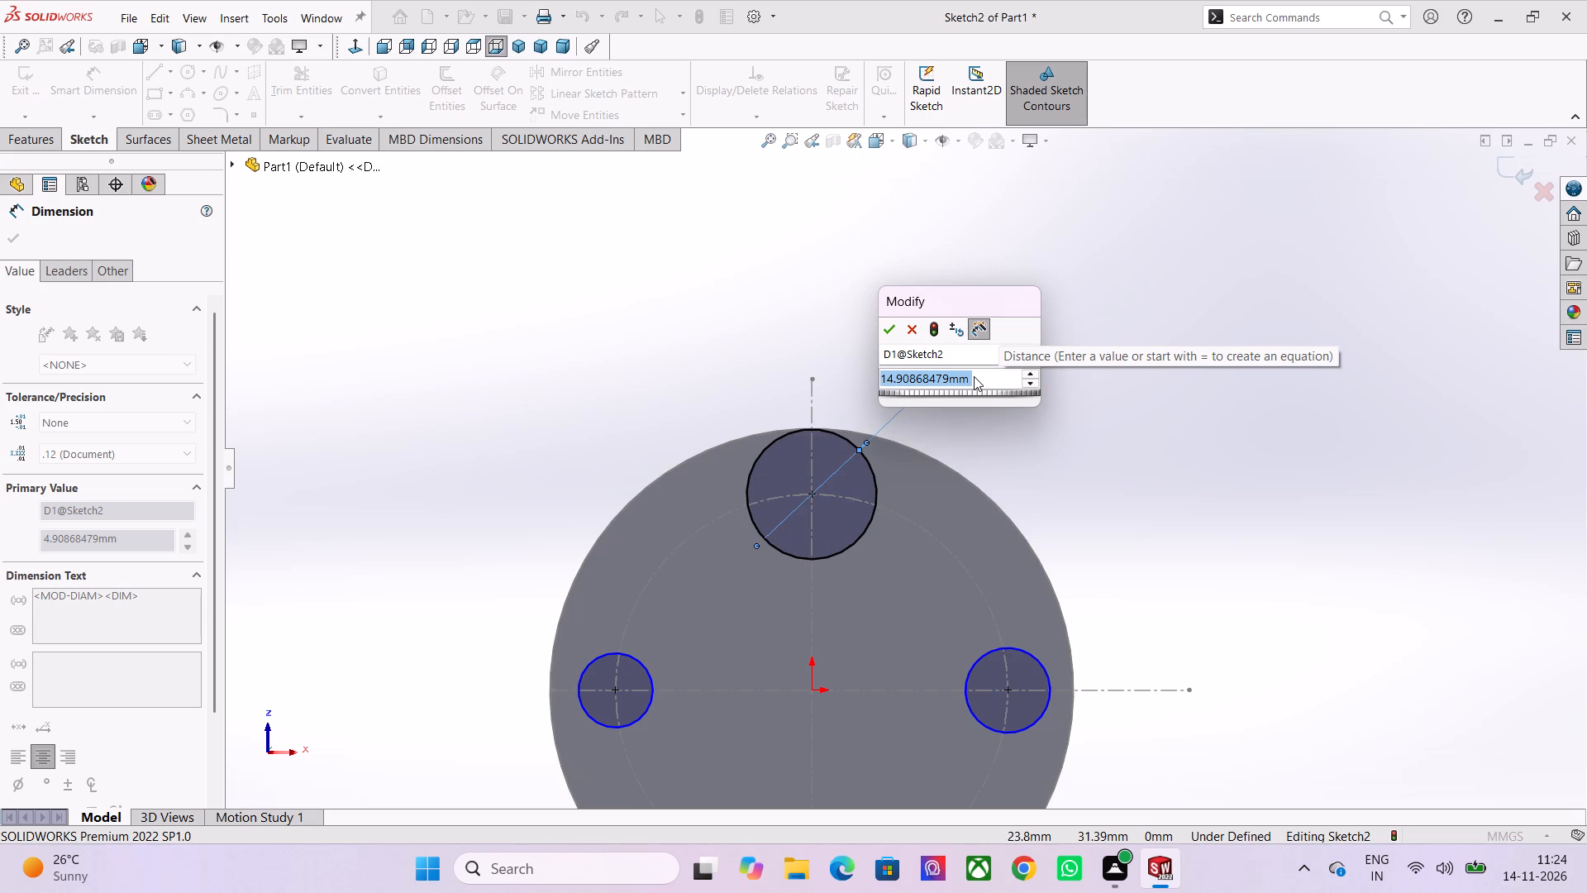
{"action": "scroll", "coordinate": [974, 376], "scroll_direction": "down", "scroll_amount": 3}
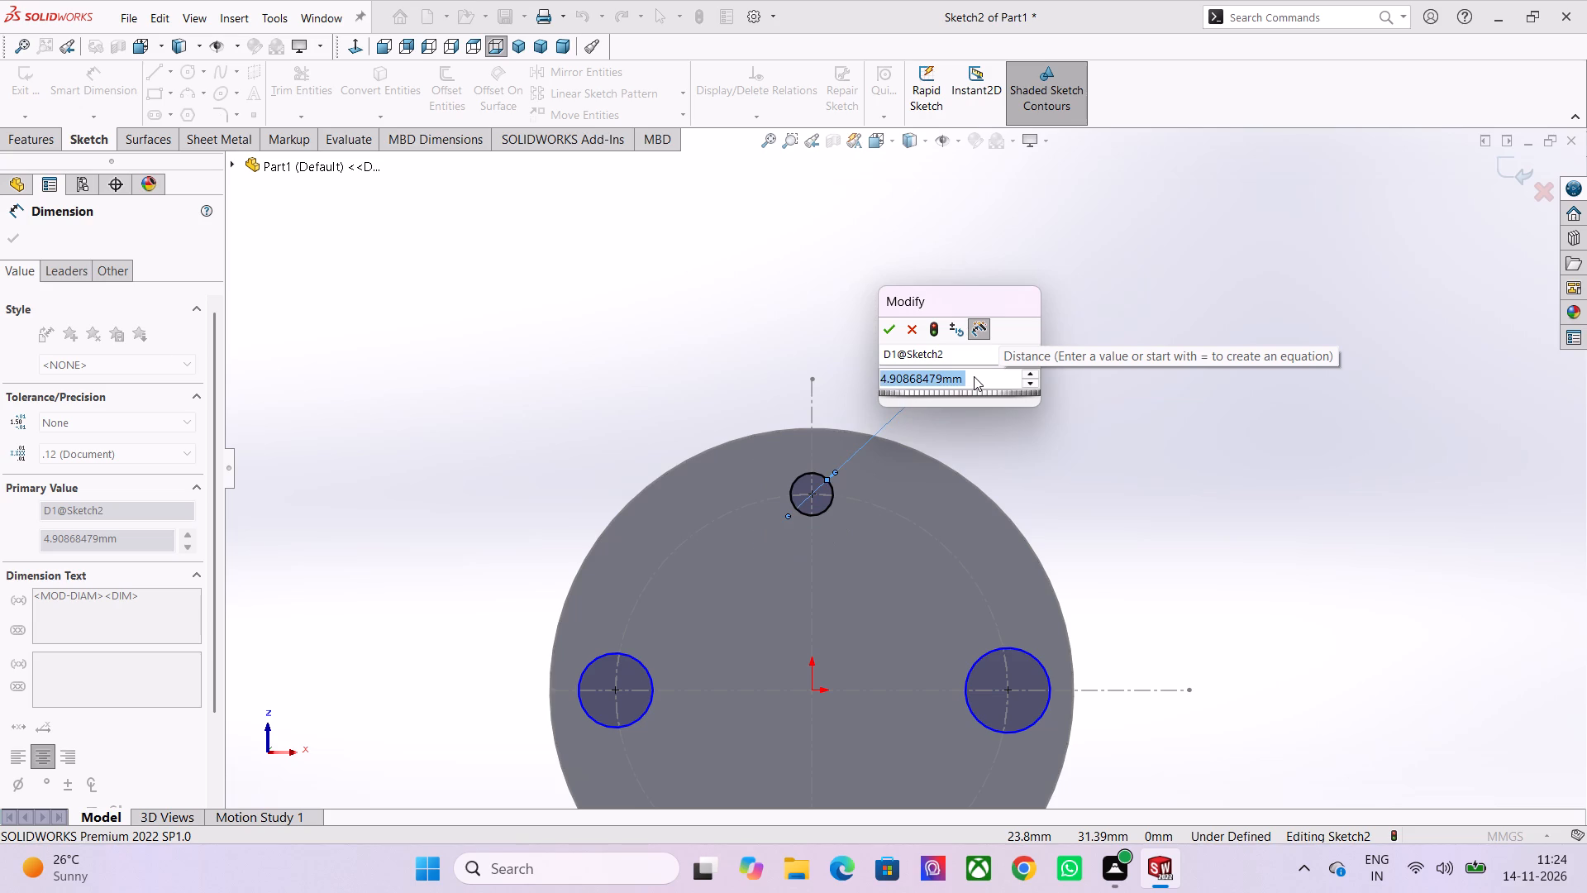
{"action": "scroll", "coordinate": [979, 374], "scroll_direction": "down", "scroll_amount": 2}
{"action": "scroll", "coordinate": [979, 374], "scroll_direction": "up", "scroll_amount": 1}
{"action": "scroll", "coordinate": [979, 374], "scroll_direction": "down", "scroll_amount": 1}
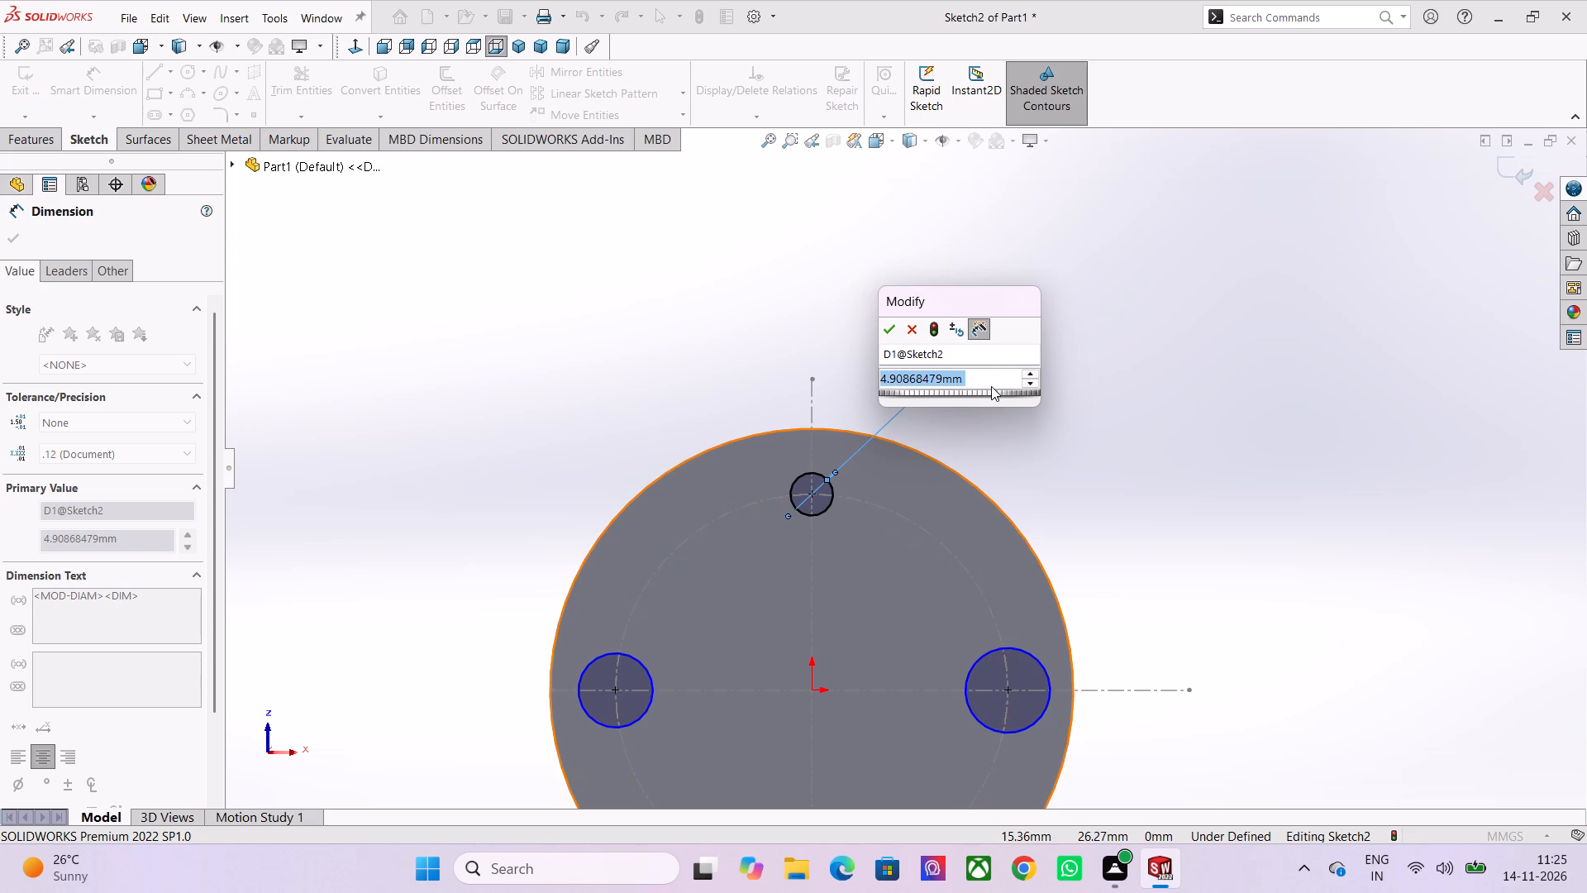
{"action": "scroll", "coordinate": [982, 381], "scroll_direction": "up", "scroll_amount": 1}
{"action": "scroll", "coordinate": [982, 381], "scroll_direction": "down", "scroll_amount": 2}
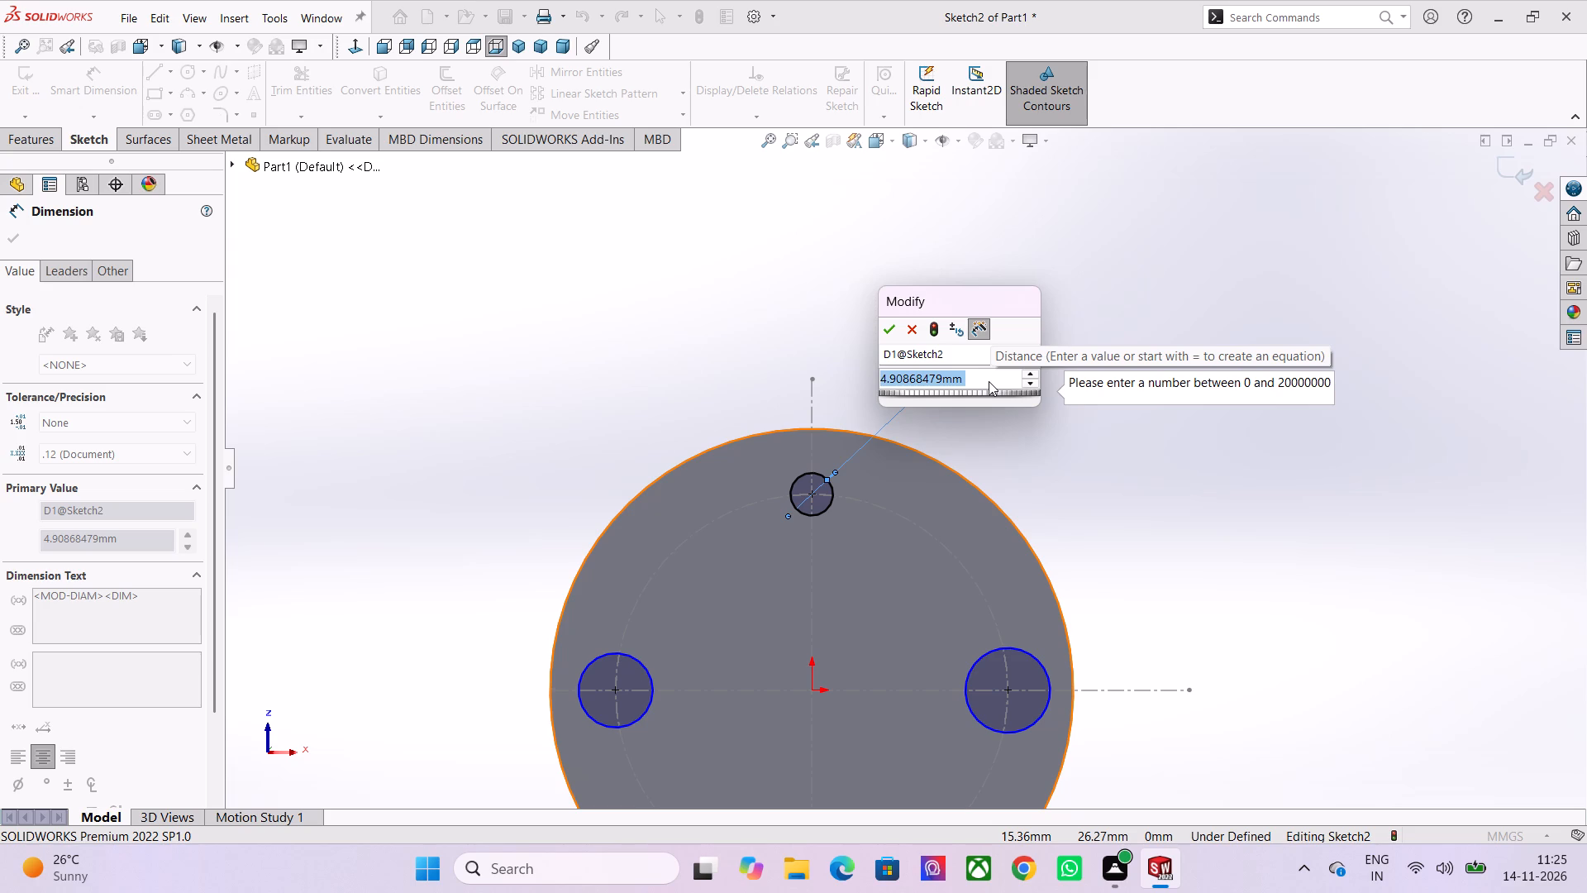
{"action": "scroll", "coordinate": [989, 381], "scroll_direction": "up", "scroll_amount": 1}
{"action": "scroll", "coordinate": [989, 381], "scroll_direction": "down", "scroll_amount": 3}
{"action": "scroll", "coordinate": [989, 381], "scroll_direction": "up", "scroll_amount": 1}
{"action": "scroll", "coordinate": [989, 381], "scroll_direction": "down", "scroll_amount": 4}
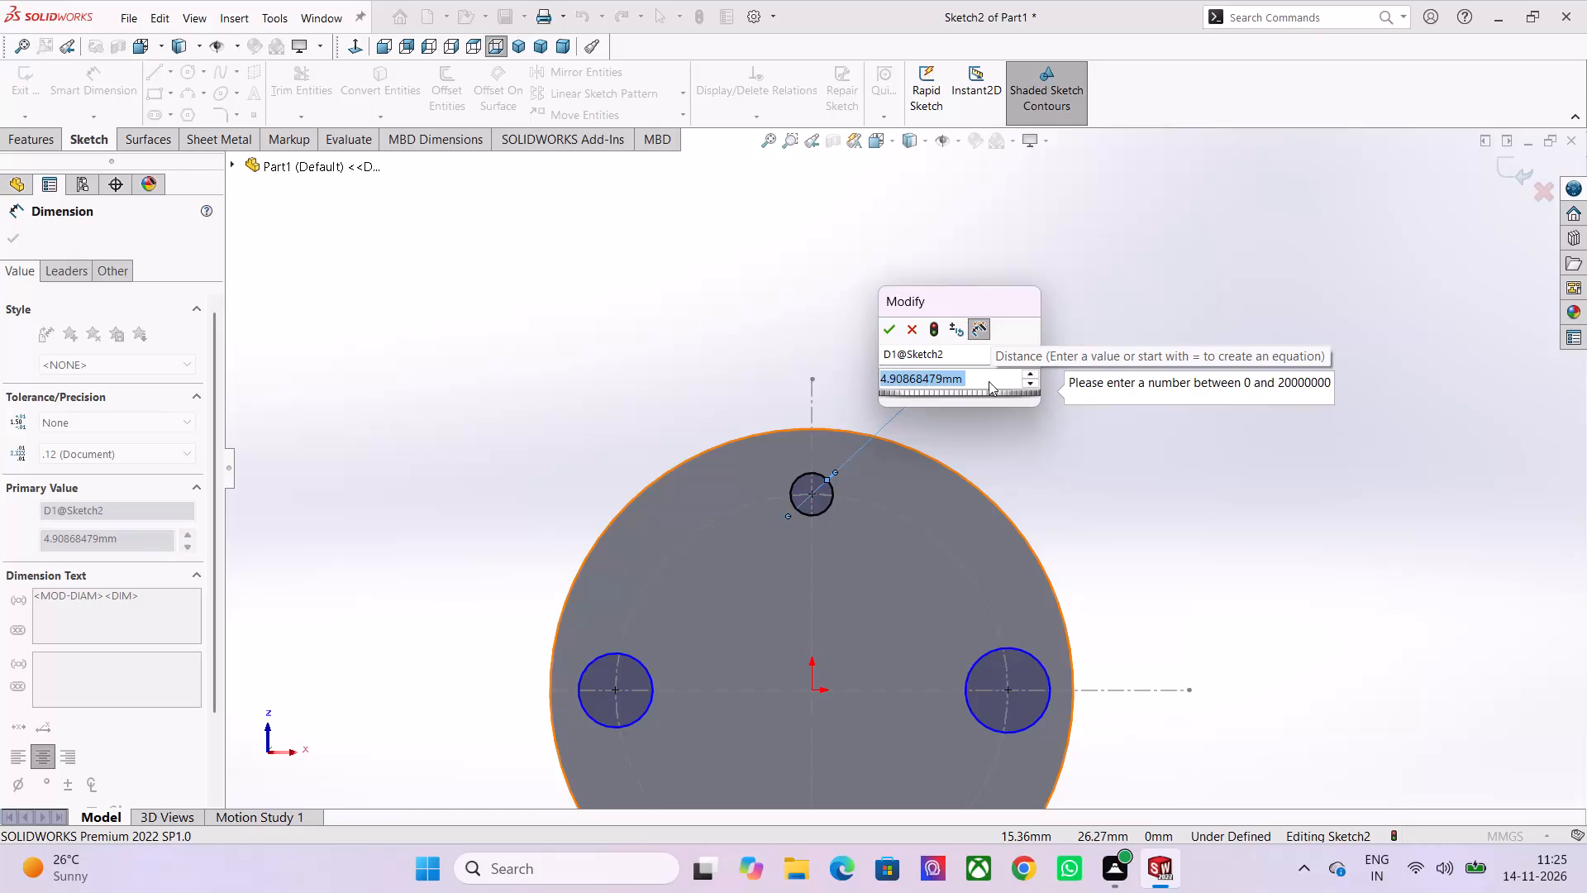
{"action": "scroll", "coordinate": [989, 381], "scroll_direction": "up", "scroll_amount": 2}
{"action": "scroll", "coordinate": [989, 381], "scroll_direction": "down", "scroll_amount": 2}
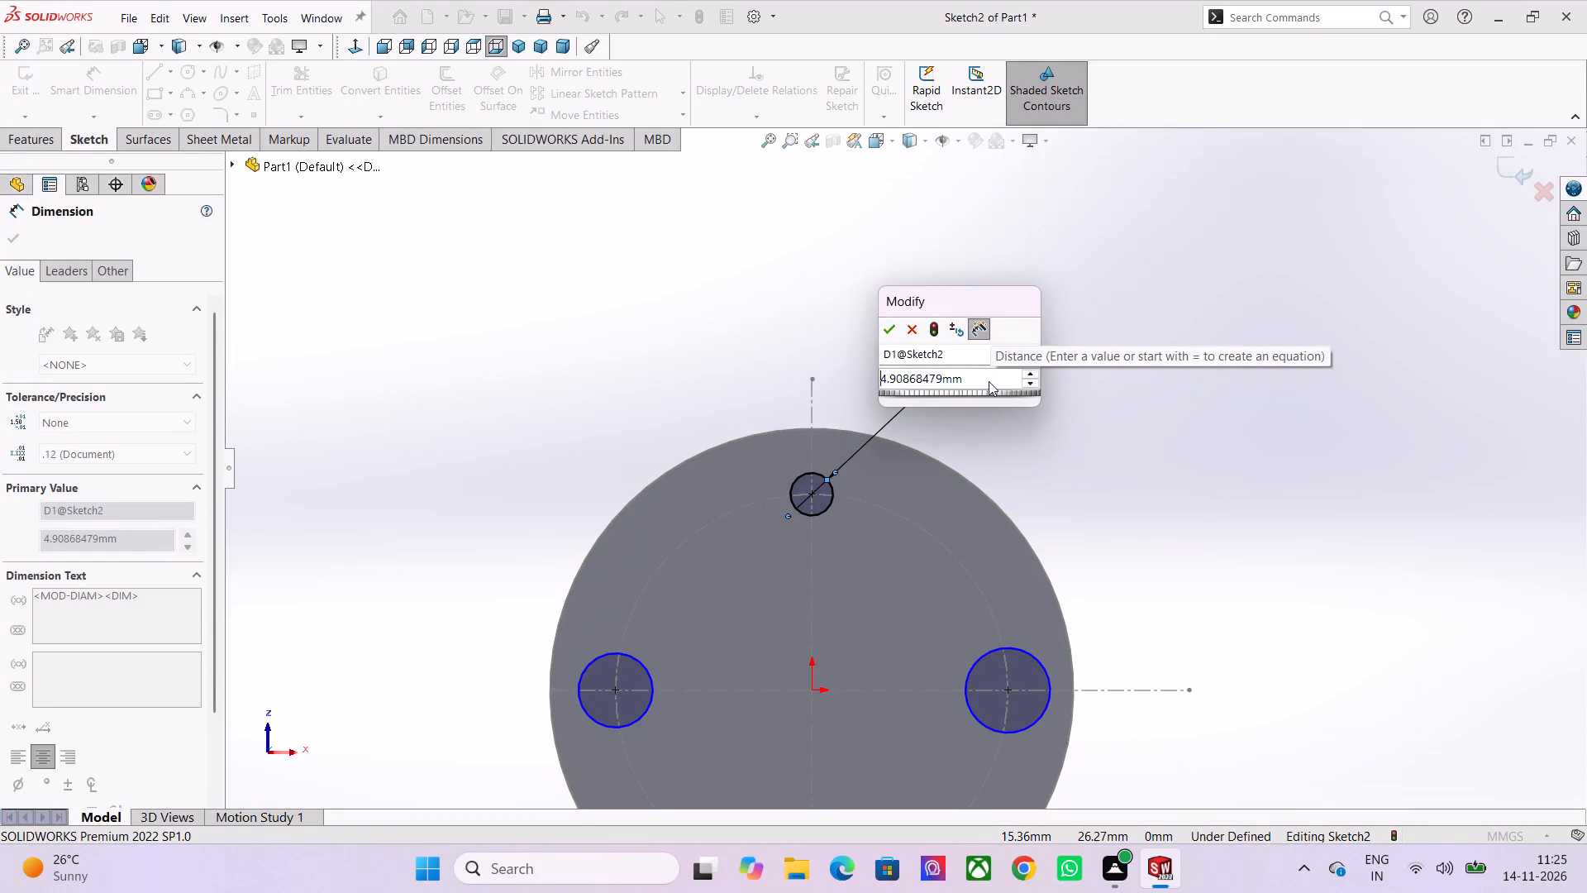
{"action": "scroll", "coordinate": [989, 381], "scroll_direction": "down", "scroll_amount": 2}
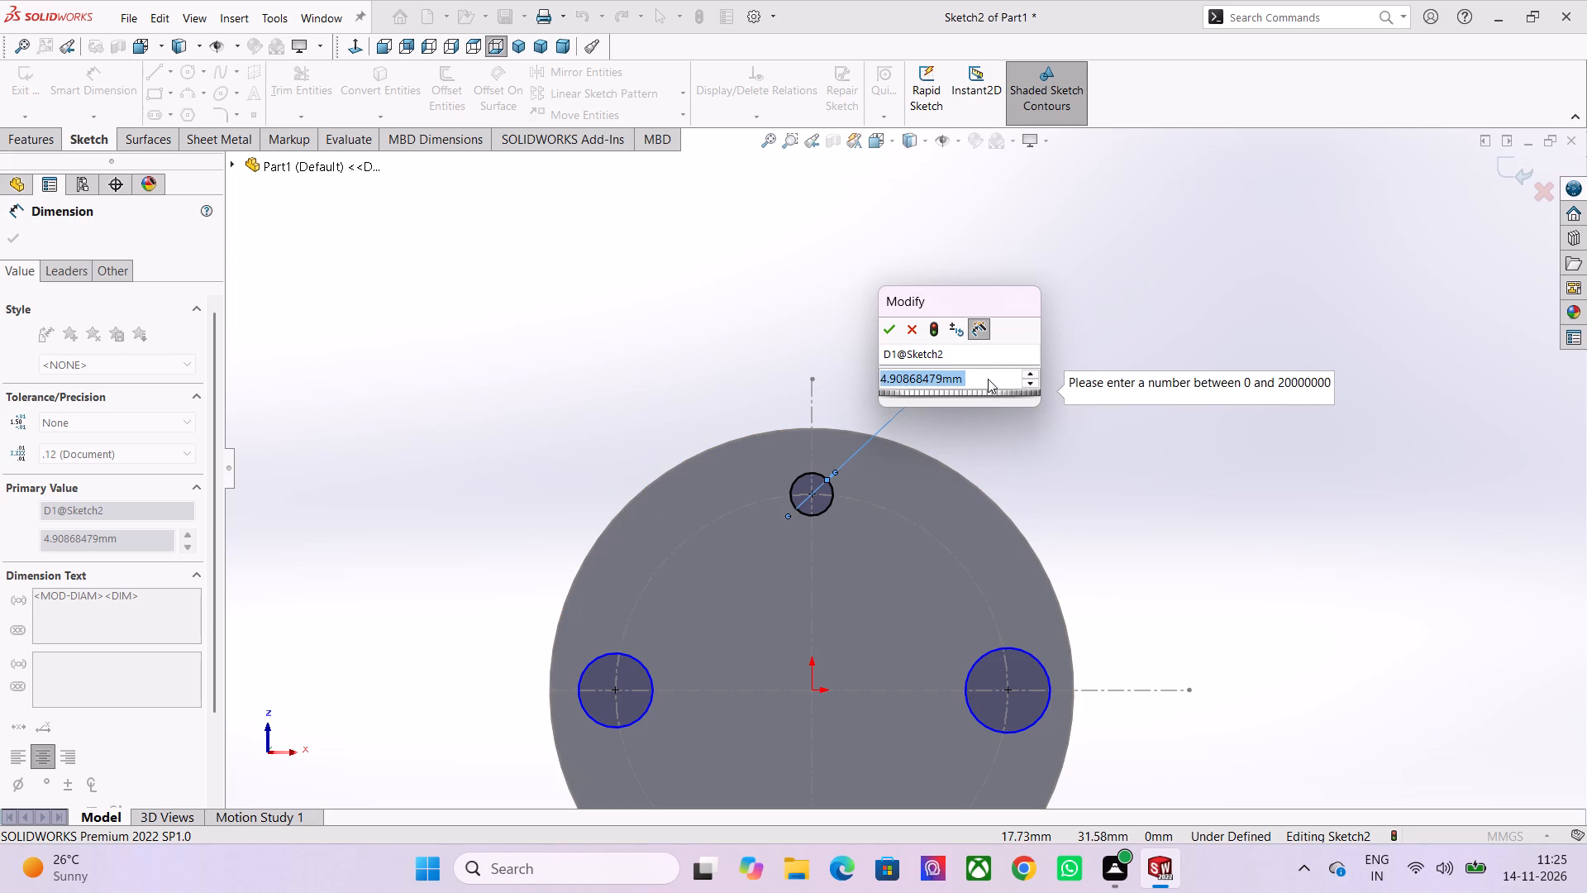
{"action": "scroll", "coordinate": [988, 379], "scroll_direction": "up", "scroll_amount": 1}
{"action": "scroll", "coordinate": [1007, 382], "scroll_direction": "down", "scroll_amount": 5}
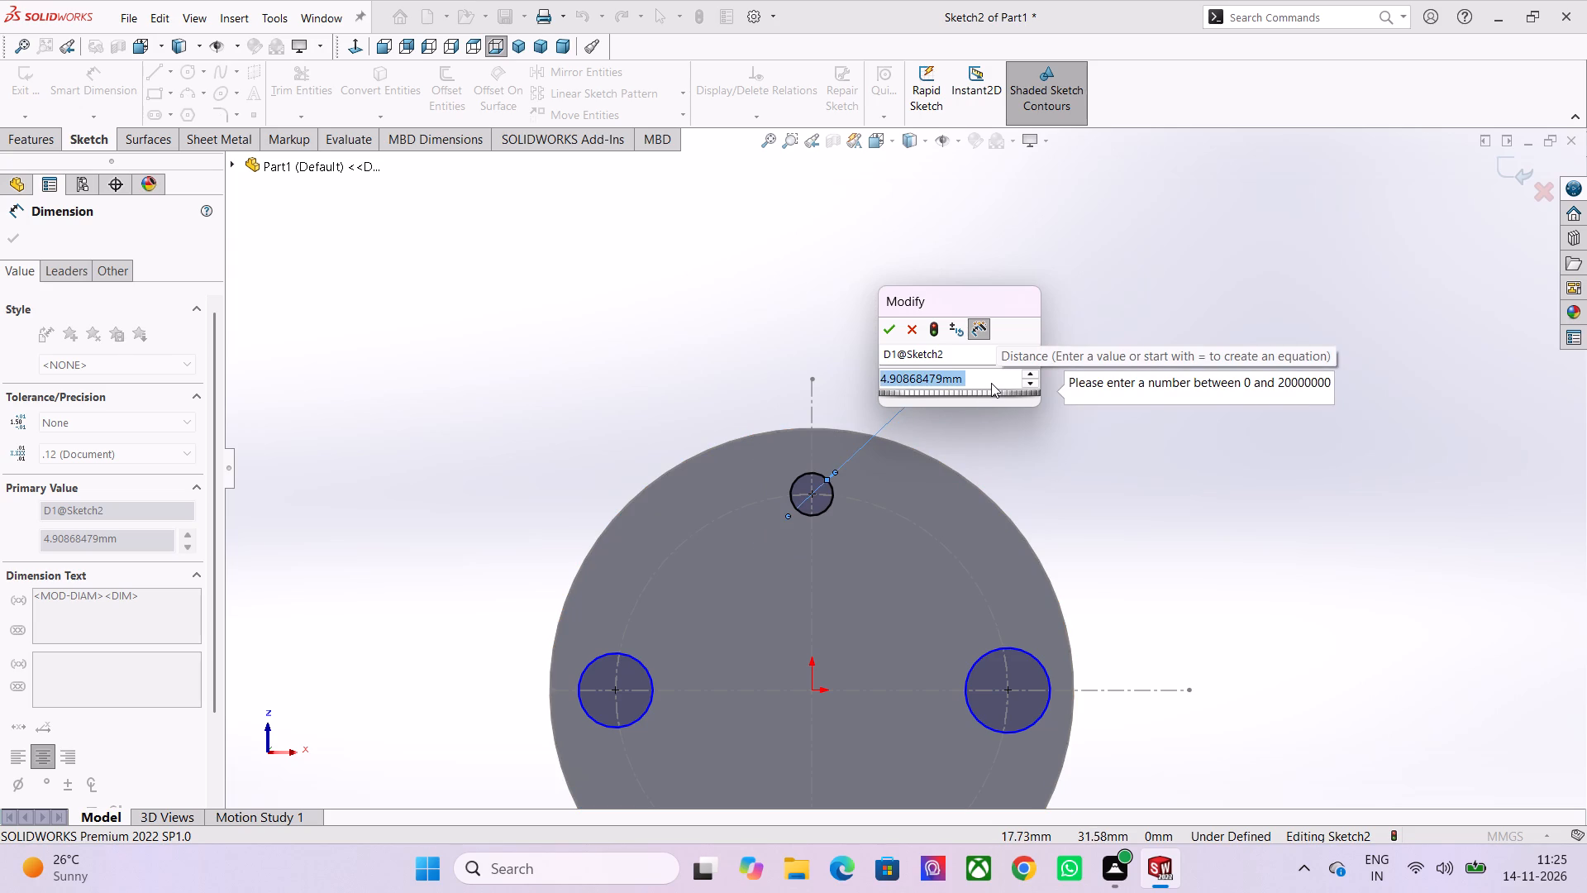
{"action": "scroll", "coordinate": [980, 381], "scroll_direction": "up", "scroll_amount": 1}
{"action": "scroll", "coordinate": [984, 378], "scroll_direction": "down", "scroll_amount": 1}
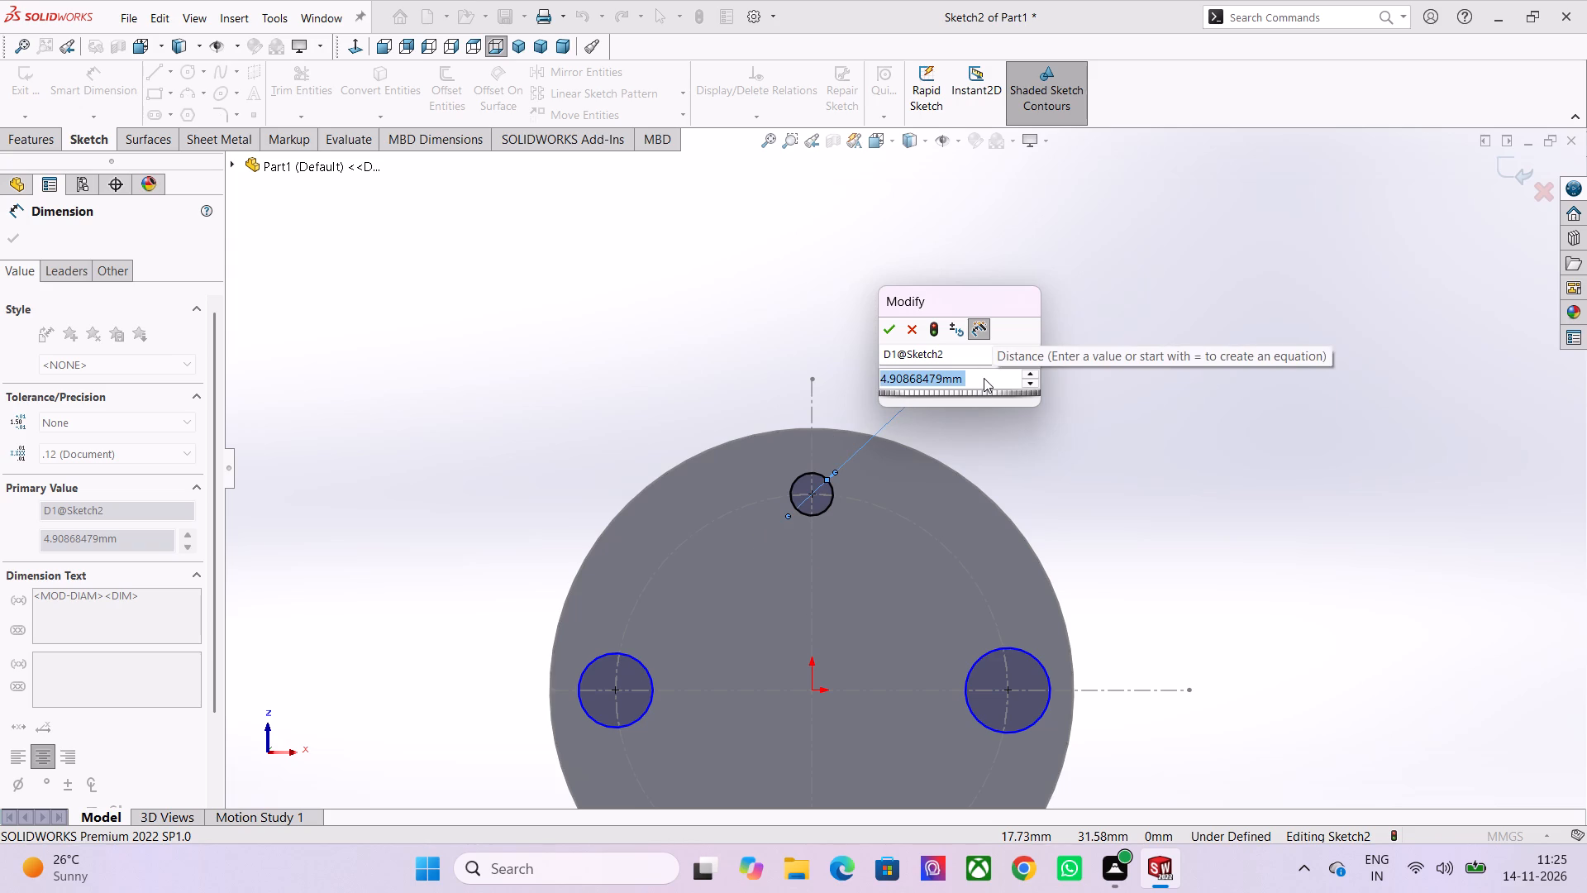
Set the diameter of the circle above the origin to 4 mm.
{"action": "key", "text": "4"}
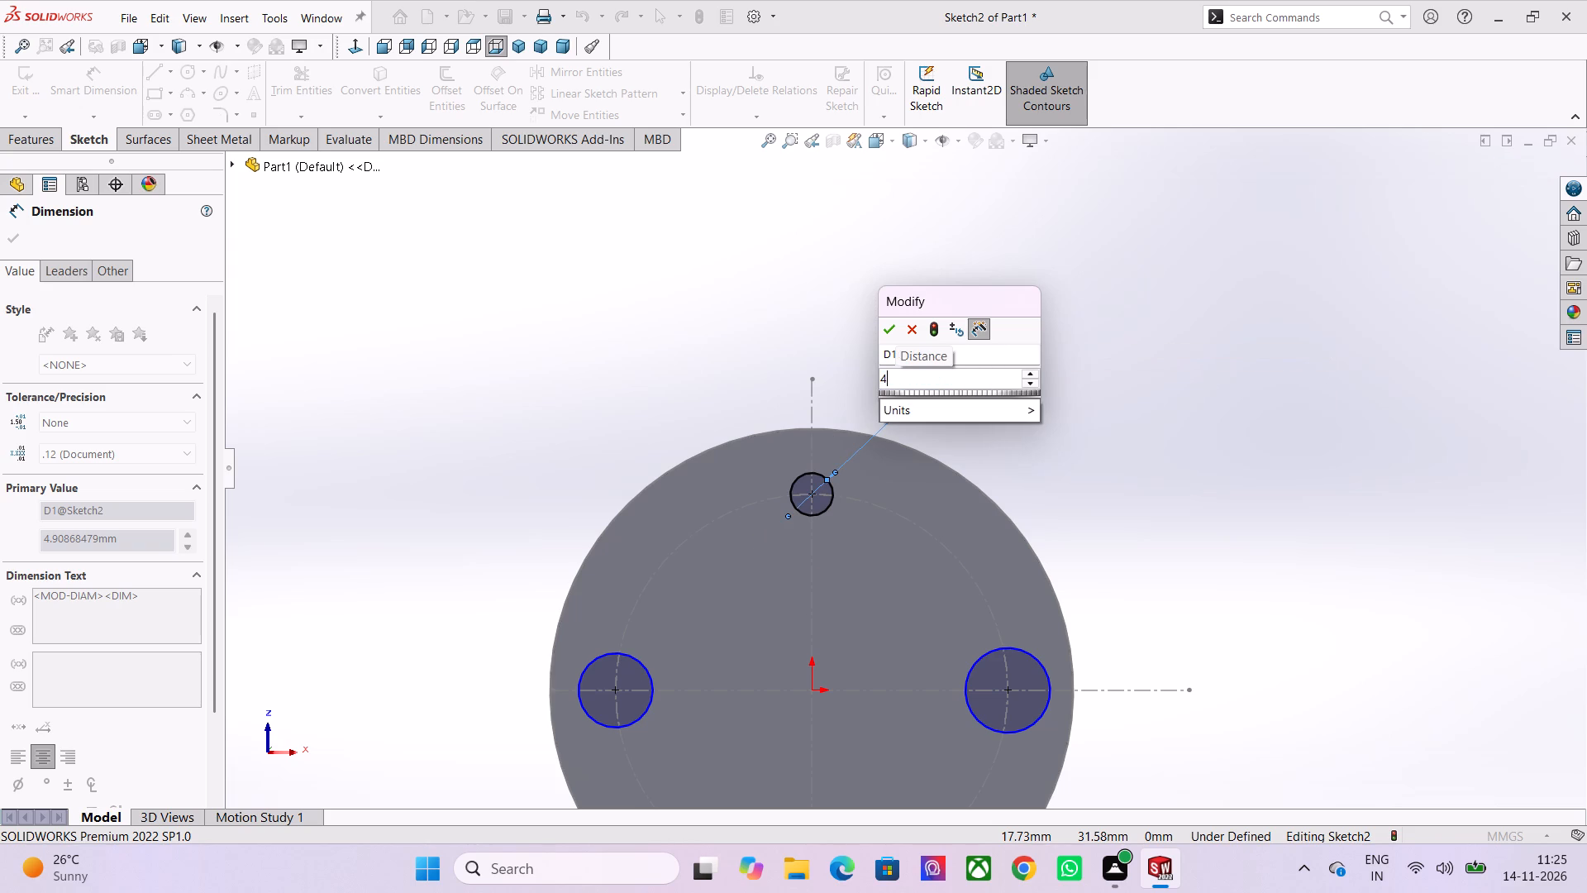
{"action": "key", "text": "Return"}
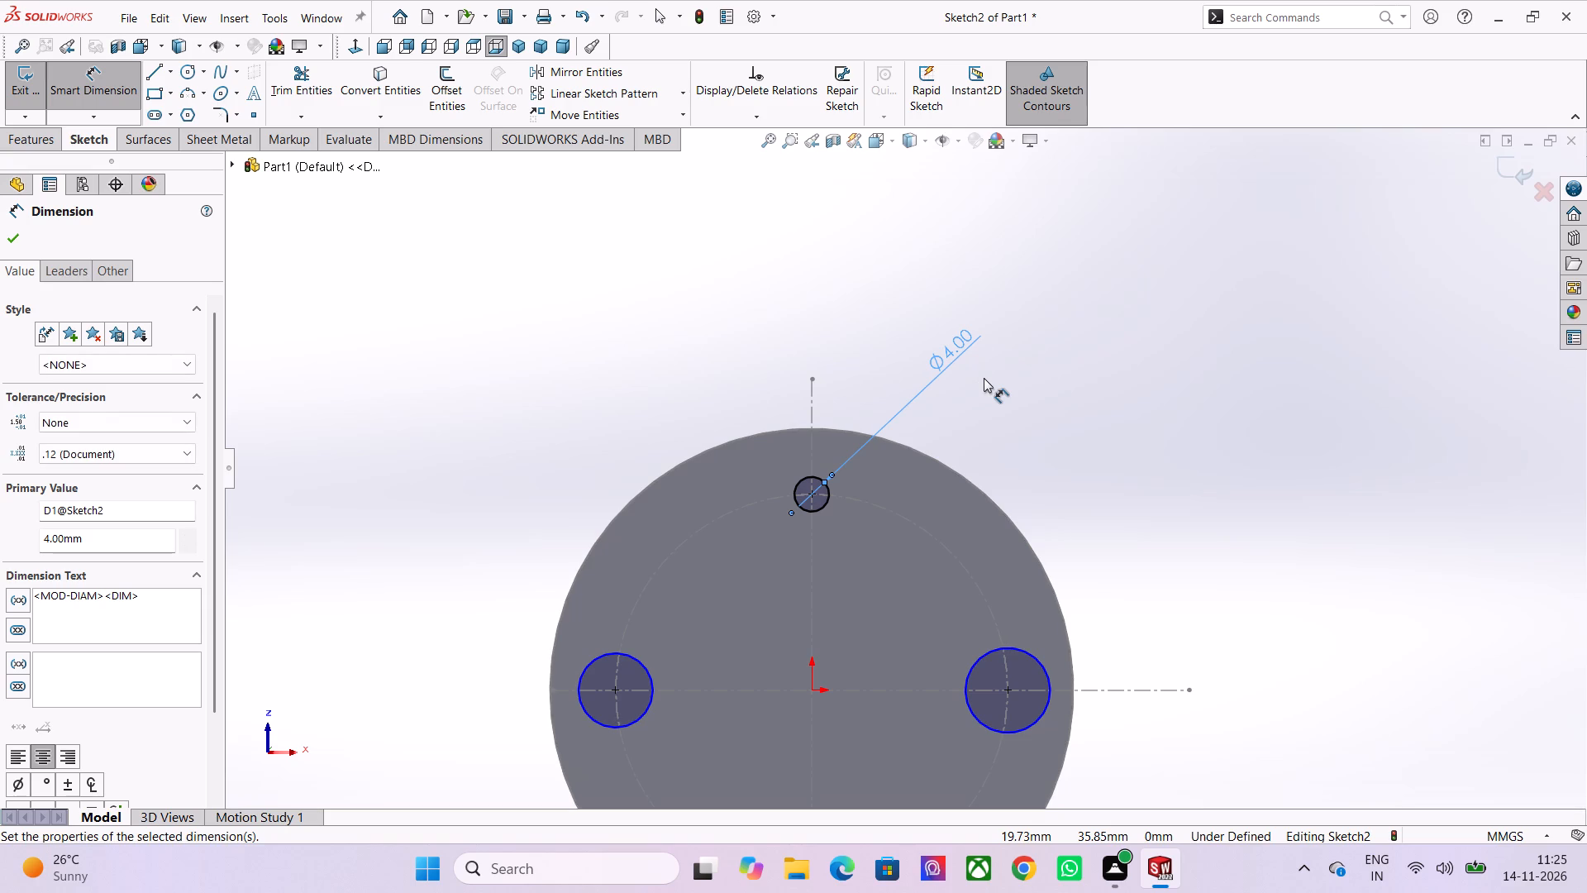
Set the diameter of the circle above the origin to 10 mm.
{"action": "double_click", "coordinate": [945, 346]}
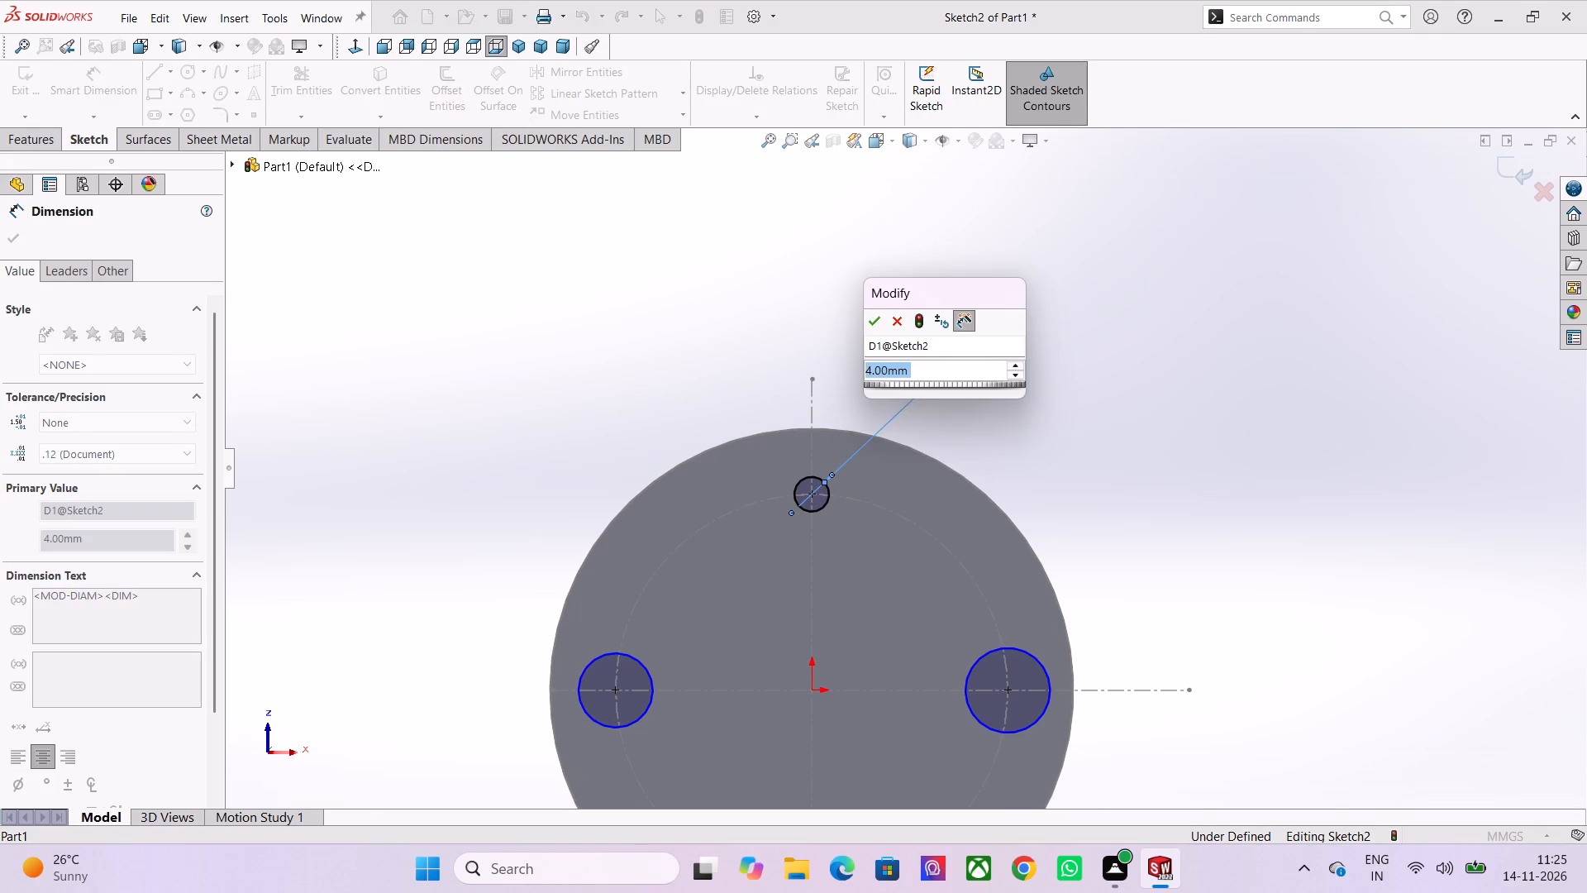
{"action": "type", "text": "10"}
{"action": "key", "text": "Return"}
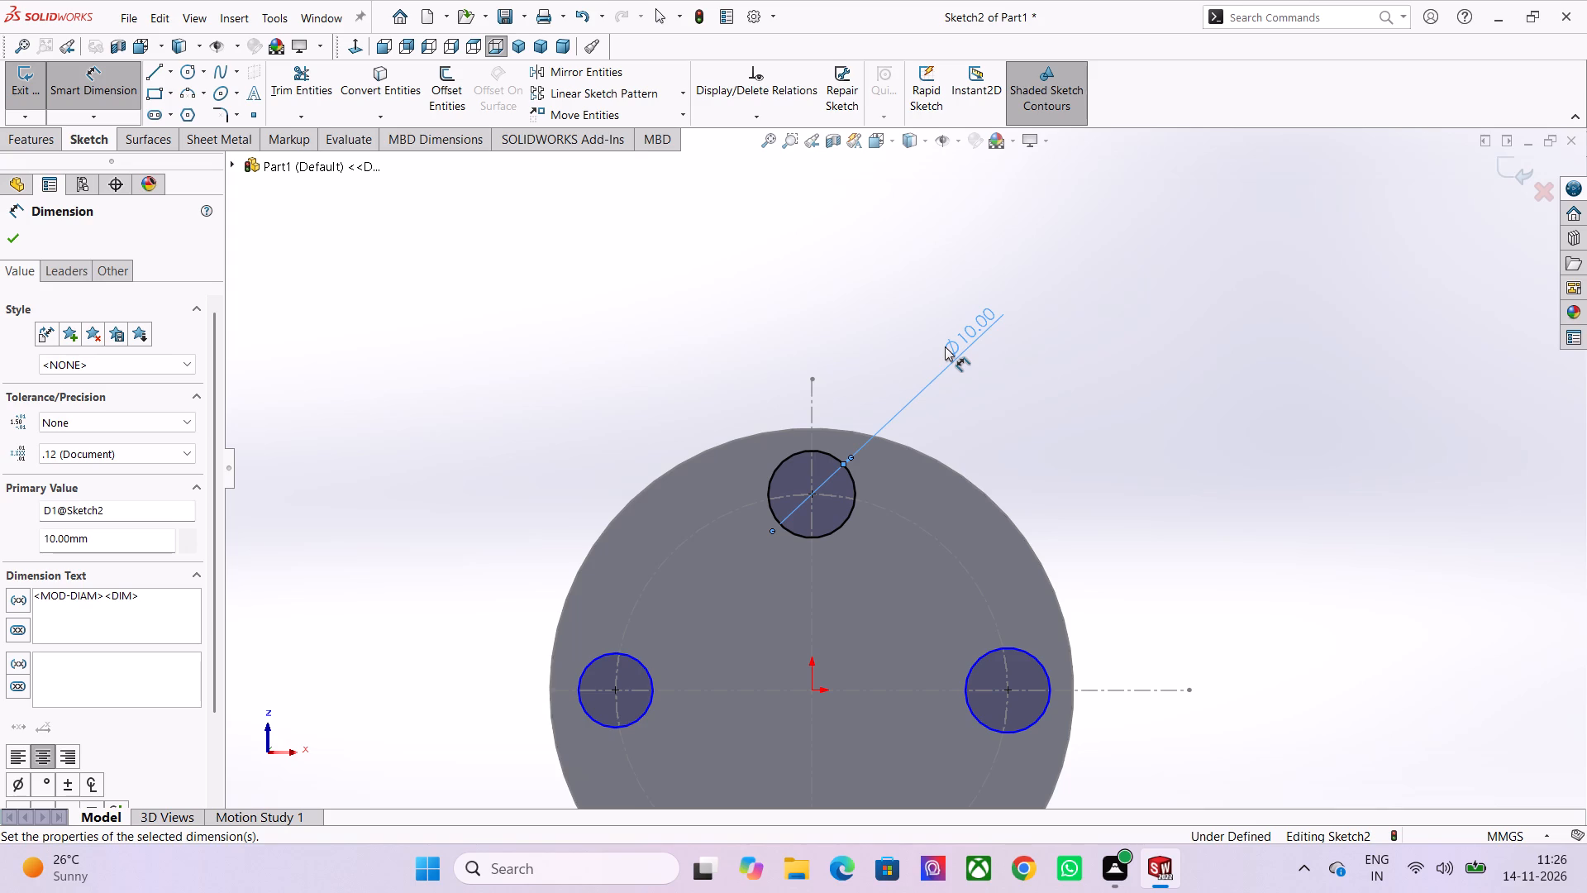
Reopen the diameter dimension of the circle above the origin and enter 10 mm again.
{"action": "double_click", "coordinate": [970, 330]}
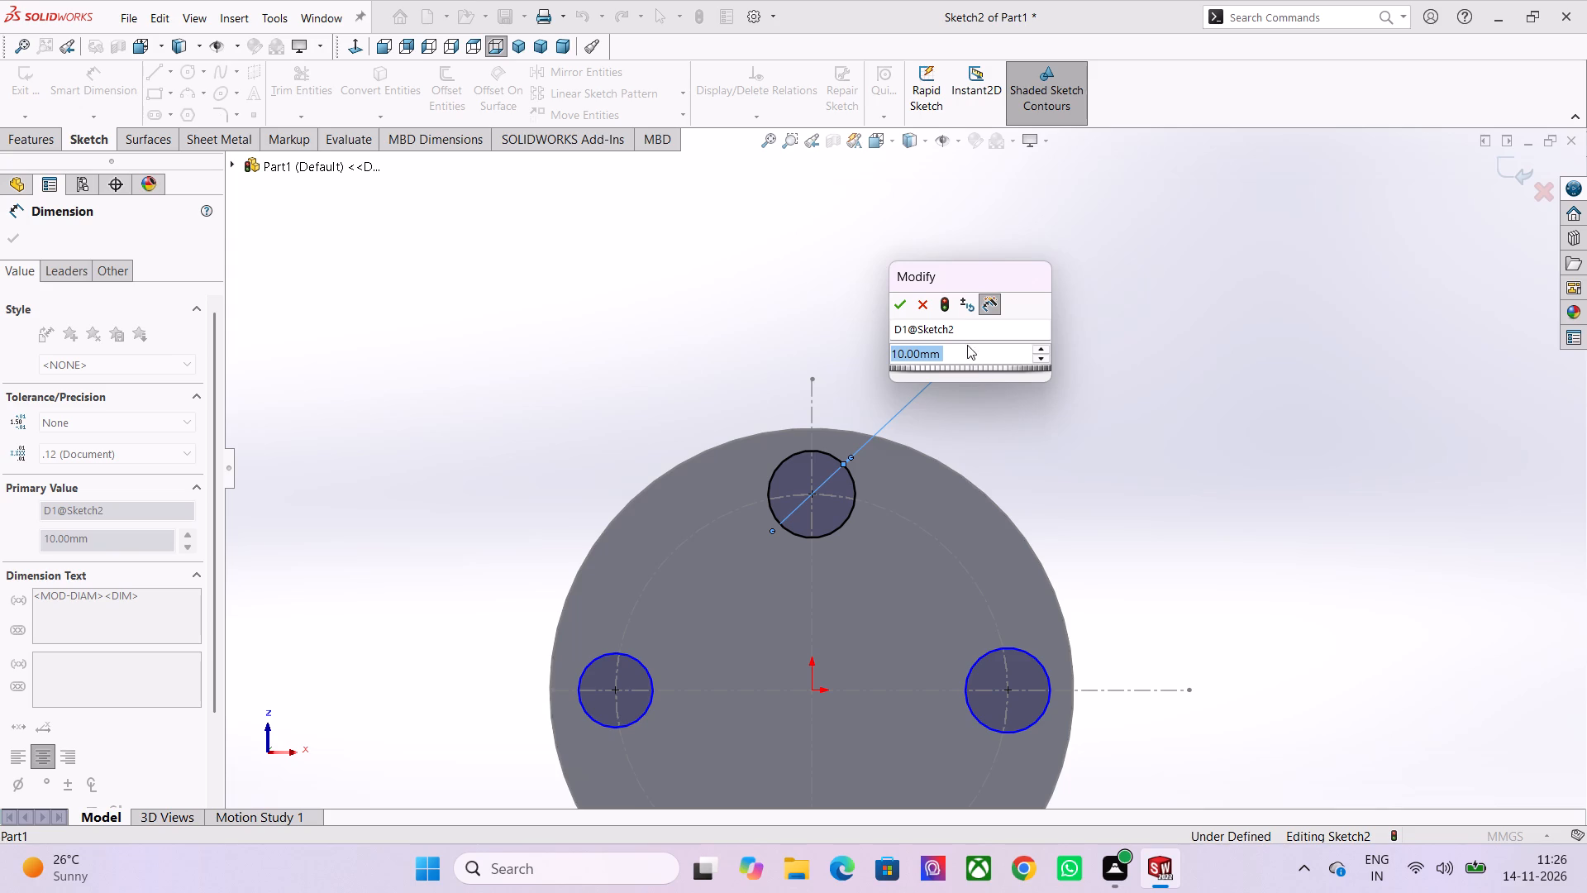
{"action": "type", "text": "10"}
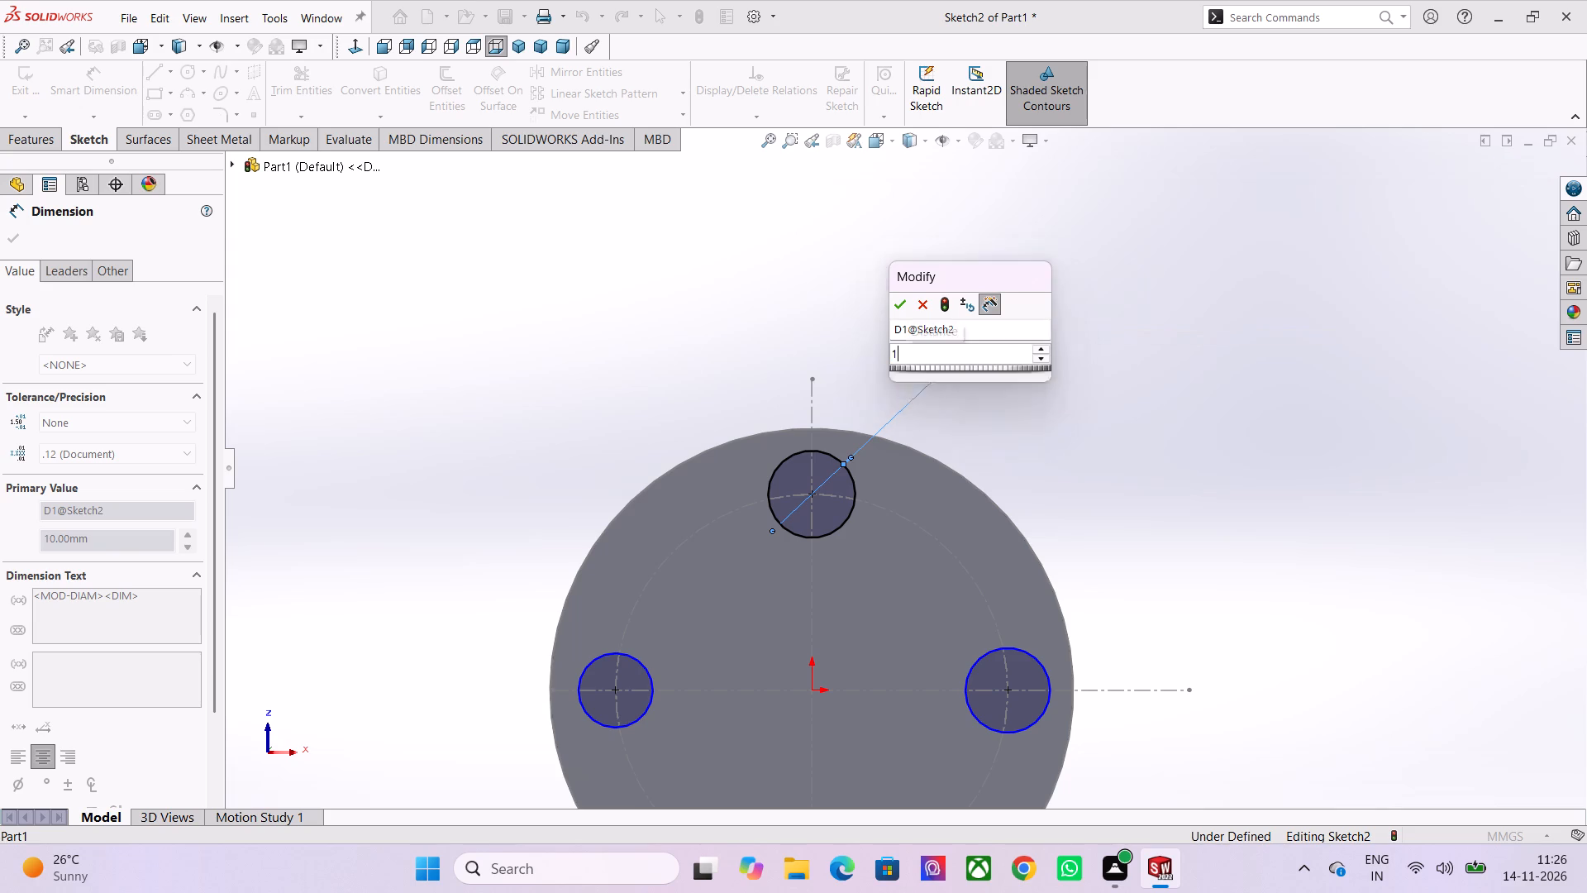
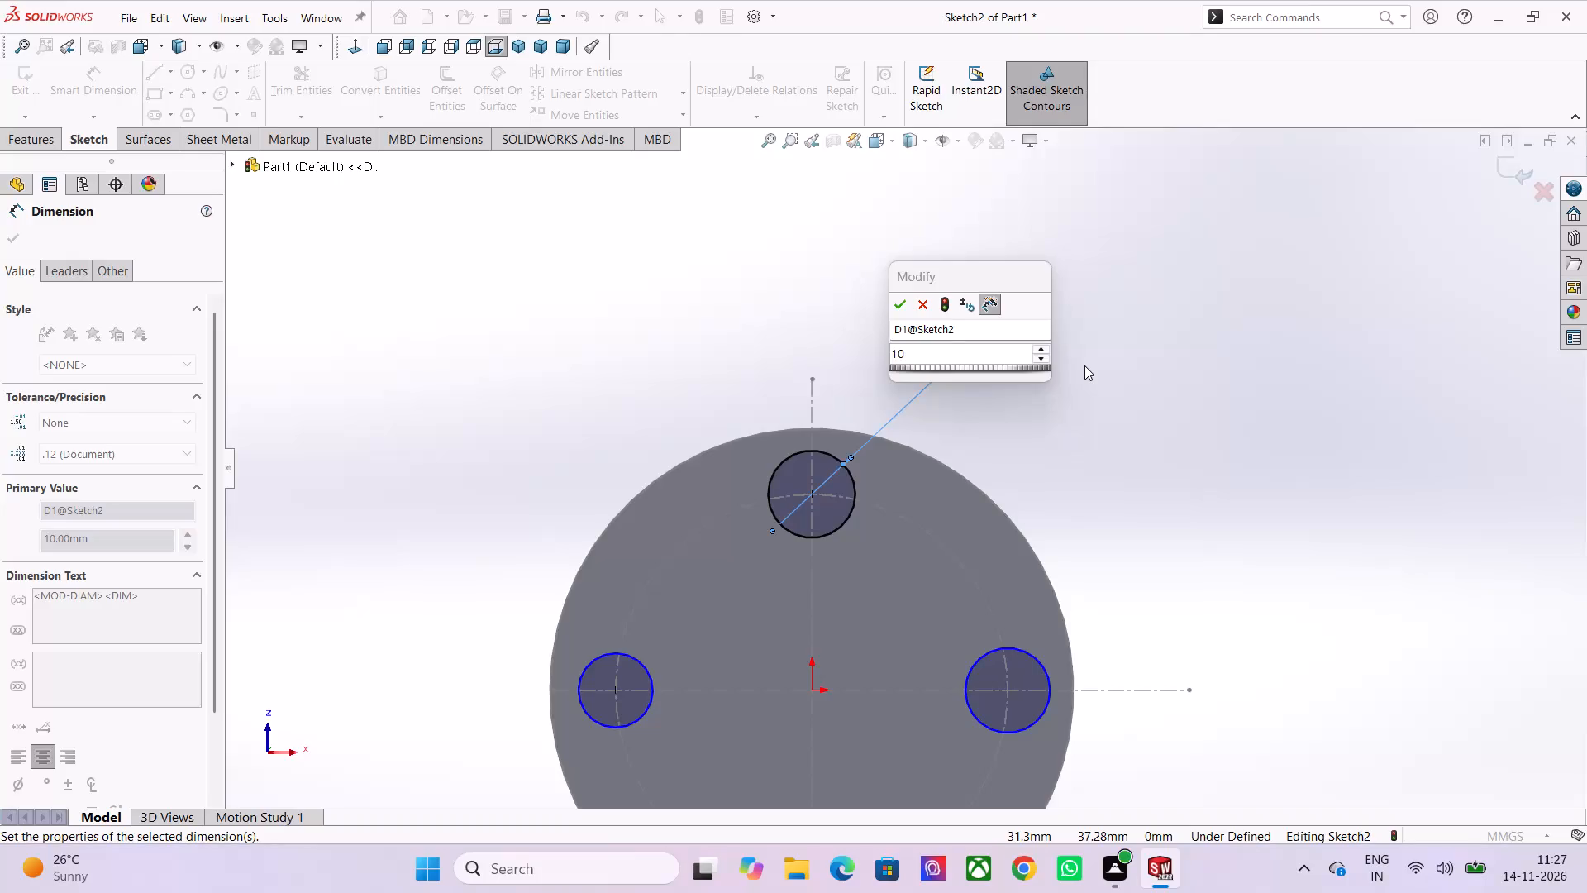
Set the diameter of the circle above the origin to 8 mm.
{"action": "key", "text": "Return"}
{"action": "scroll", "coordinate": [1003, 346], "scroll_direction": "down", "scroll_amount": 1}
{"action": "key", "text": "8"}
{"action": "key", "text": "Return"}
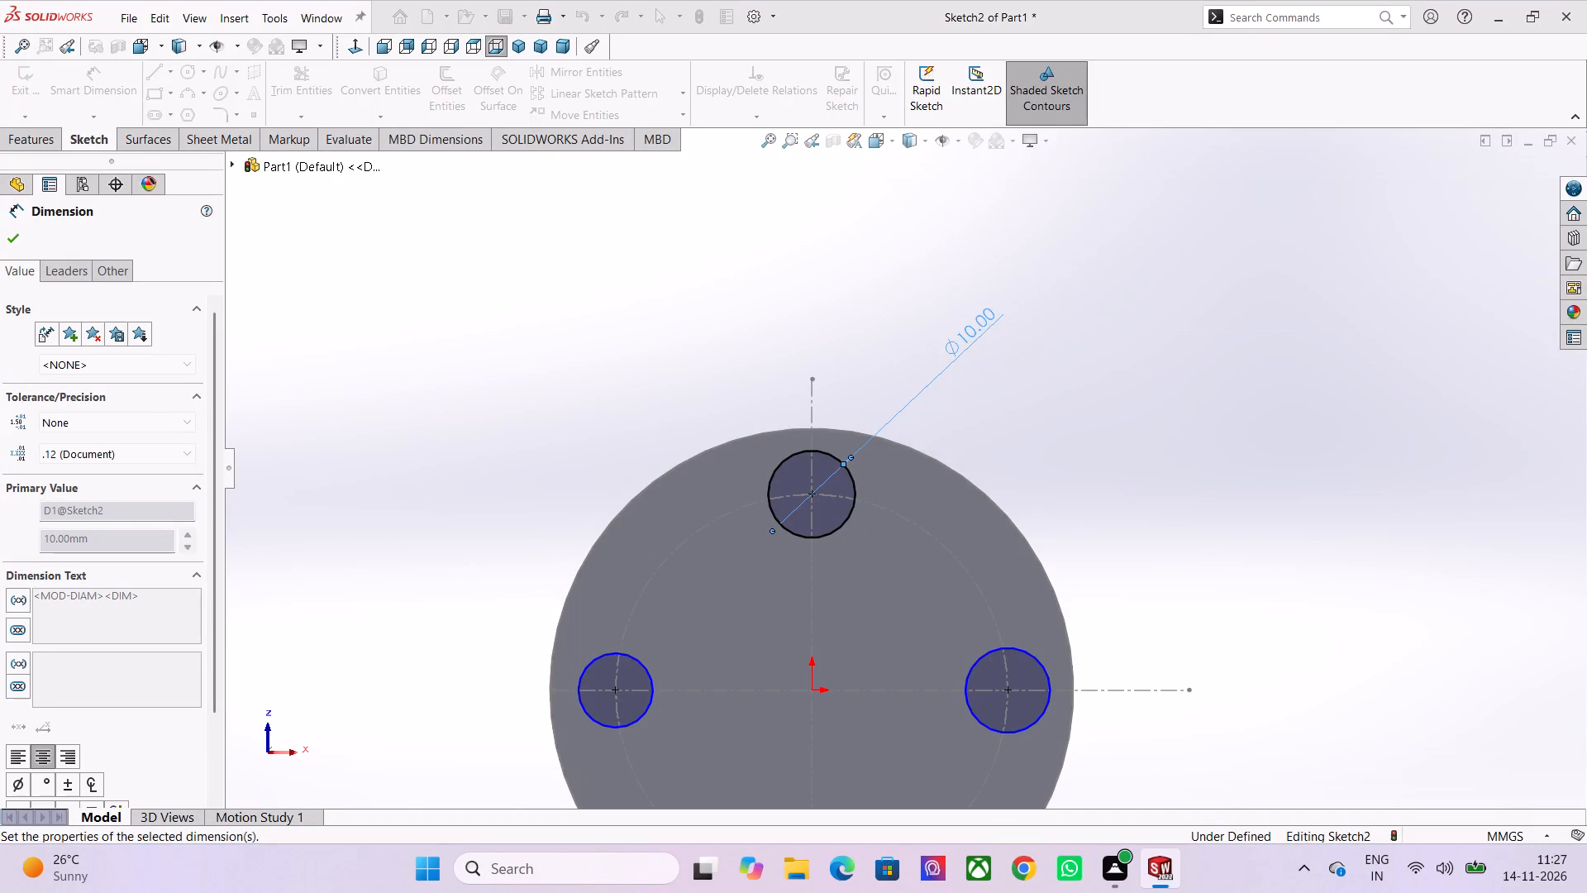
Dimension the circle to the right of the origin with a diameter of 8 mm, placing the text outside the disc.
{"action": "scroll", "coordinate": [1003, 346], "scroll_direction": "down", "scroll_amount": 1}
{"action": "scroll", "coordinate": [992, 419], "scroll_direction": "down", "scroll_amount": 2}
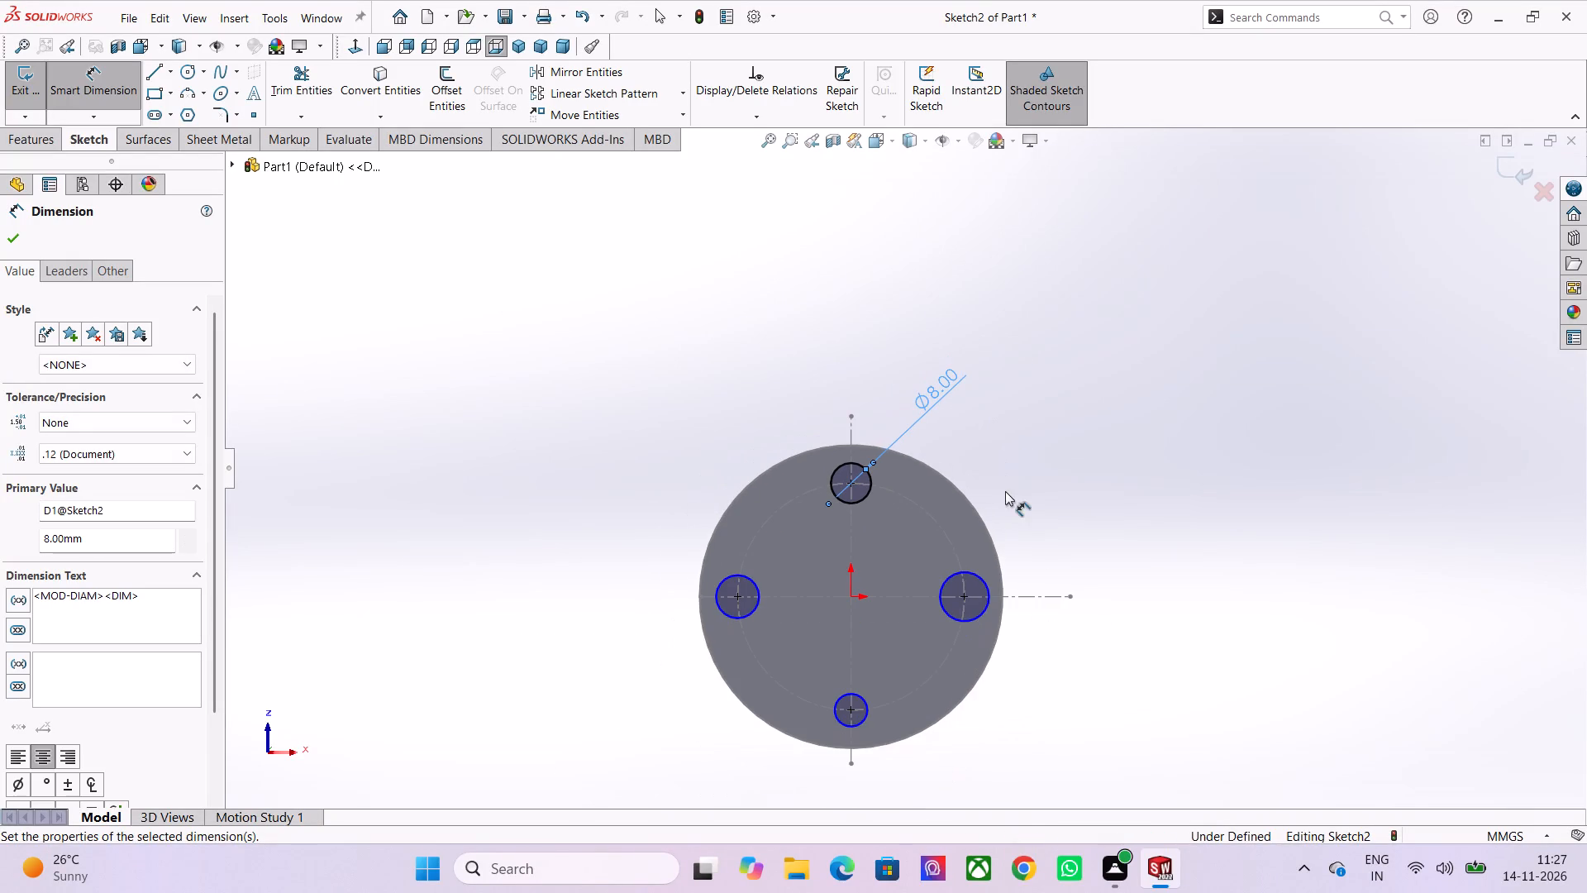
{"action": "left_click", "coordinate": [986, 588]}
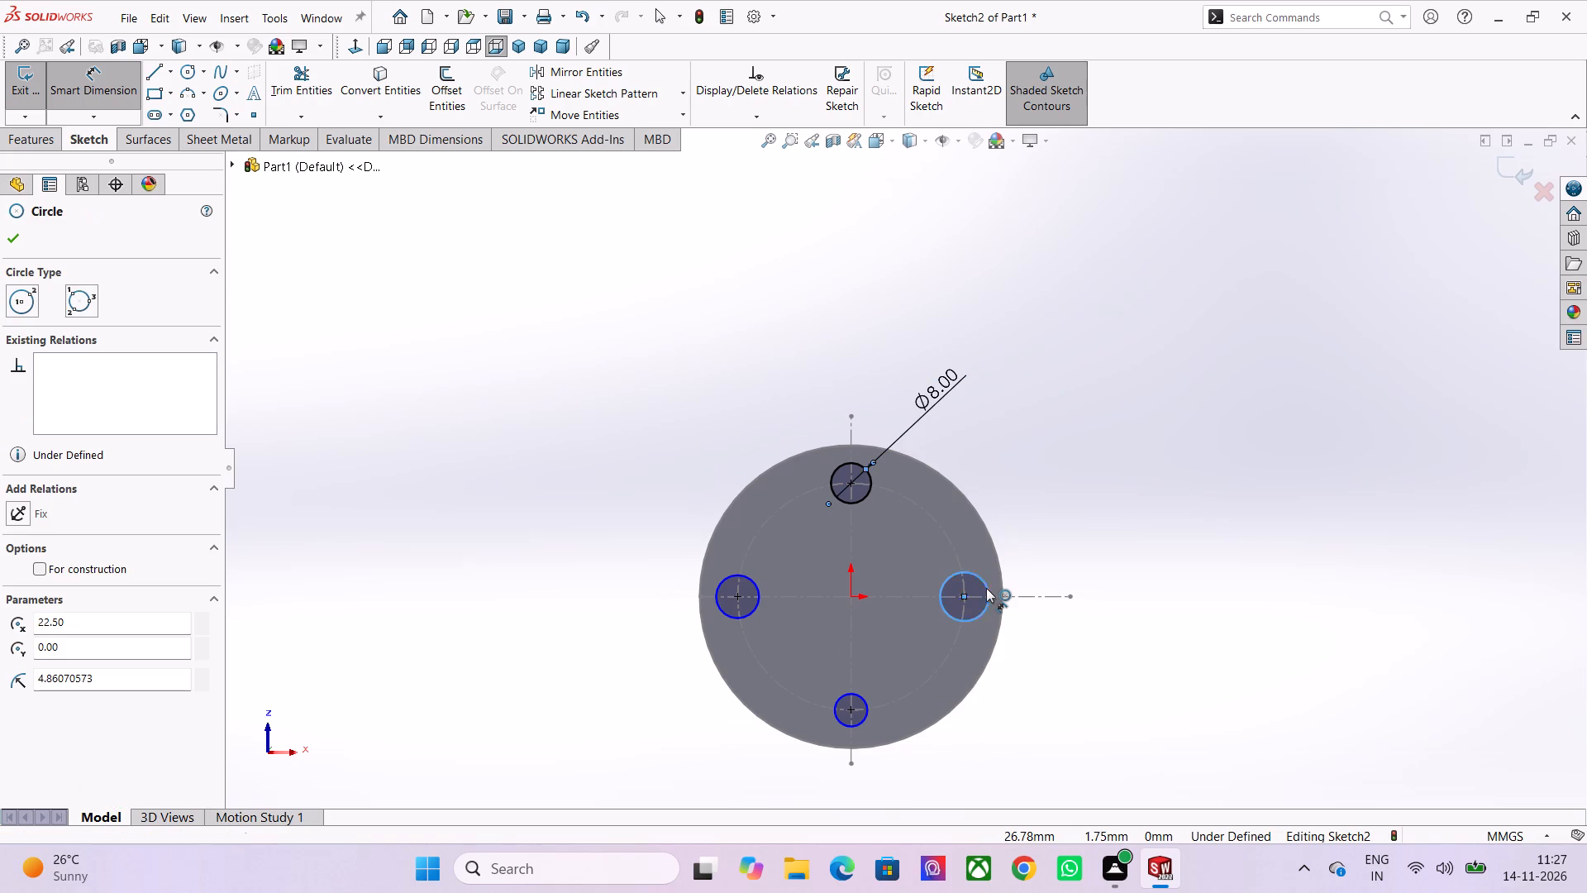
{"action": "left_click", "coordinate": [1034, 477]}
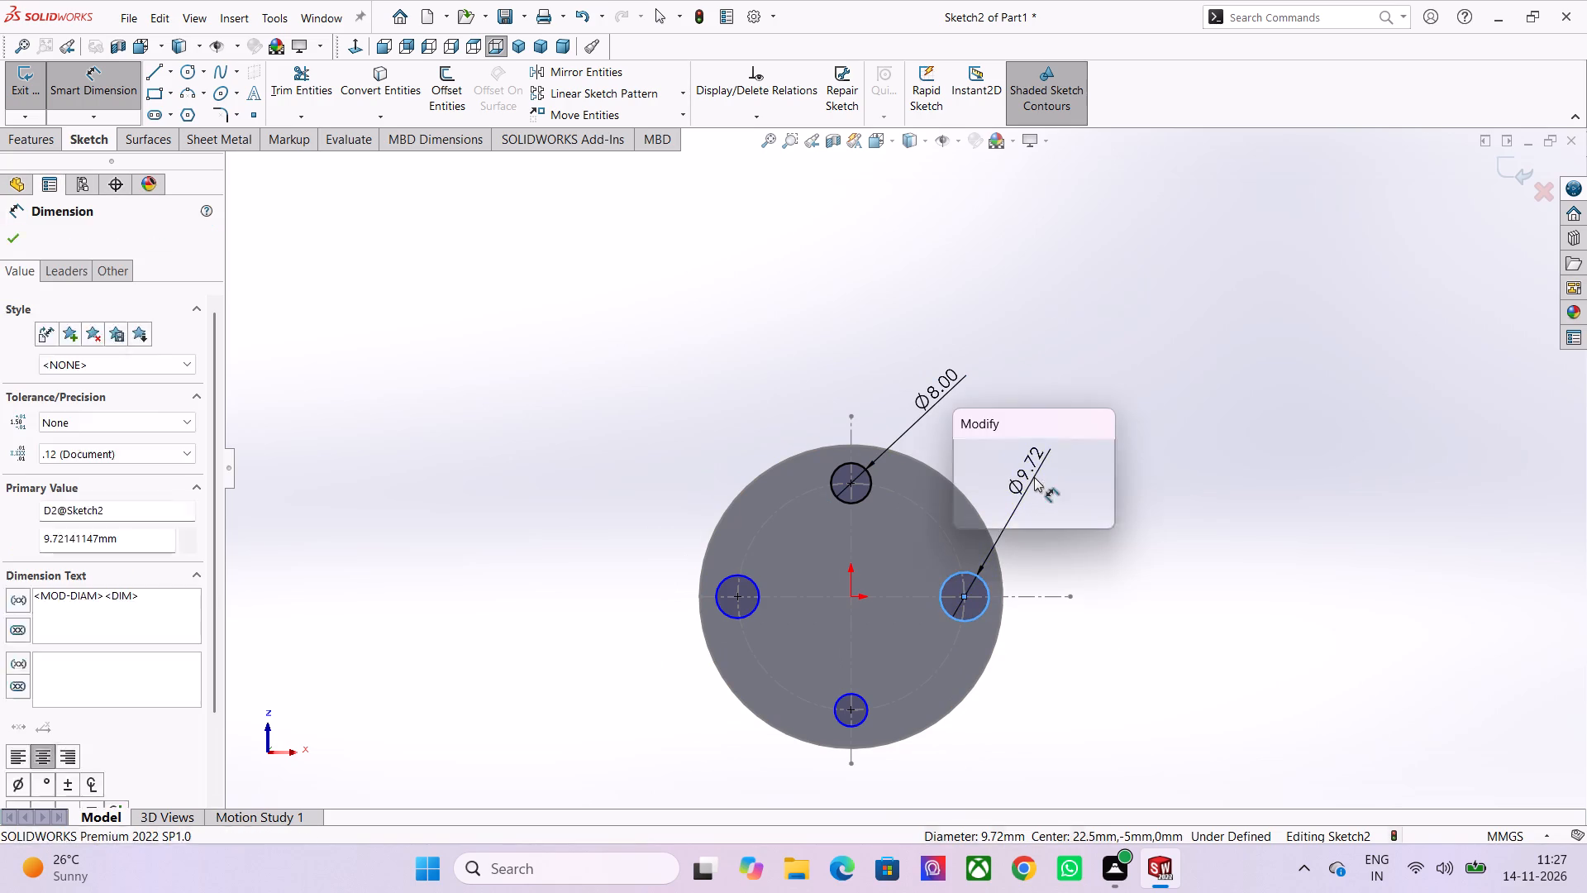
{"action": "key", "text": "8"}
{"action": "key", "text": "Return"}
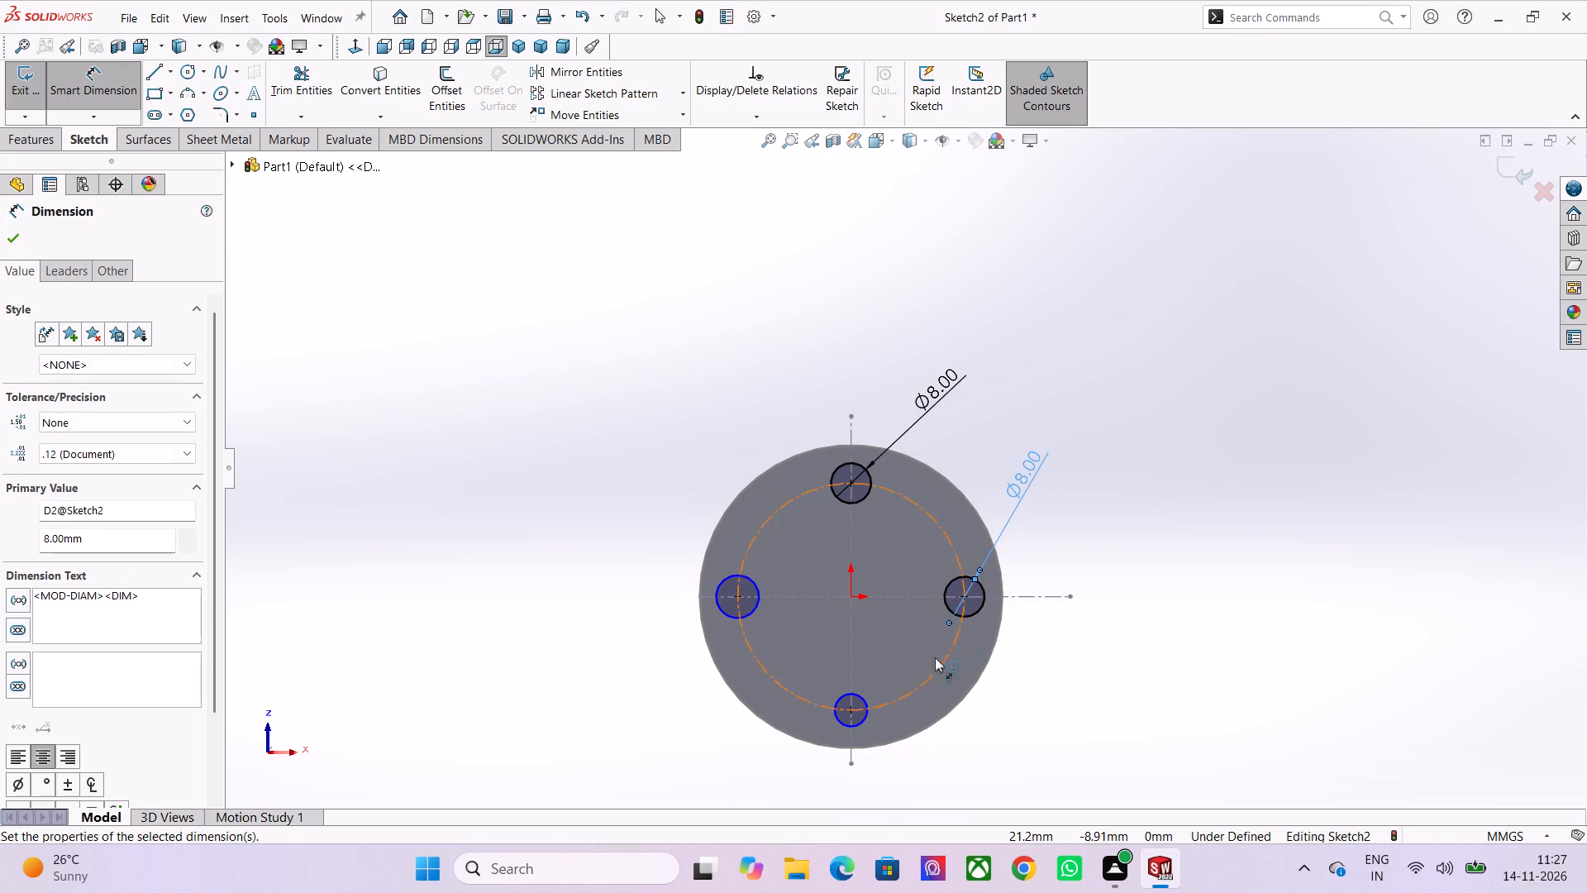
Dimension the circle to the left of the origin with a diameter of 8 mm, placing the text outside the disc.
{"action": "left_click", "coordinate": [729, 573]}
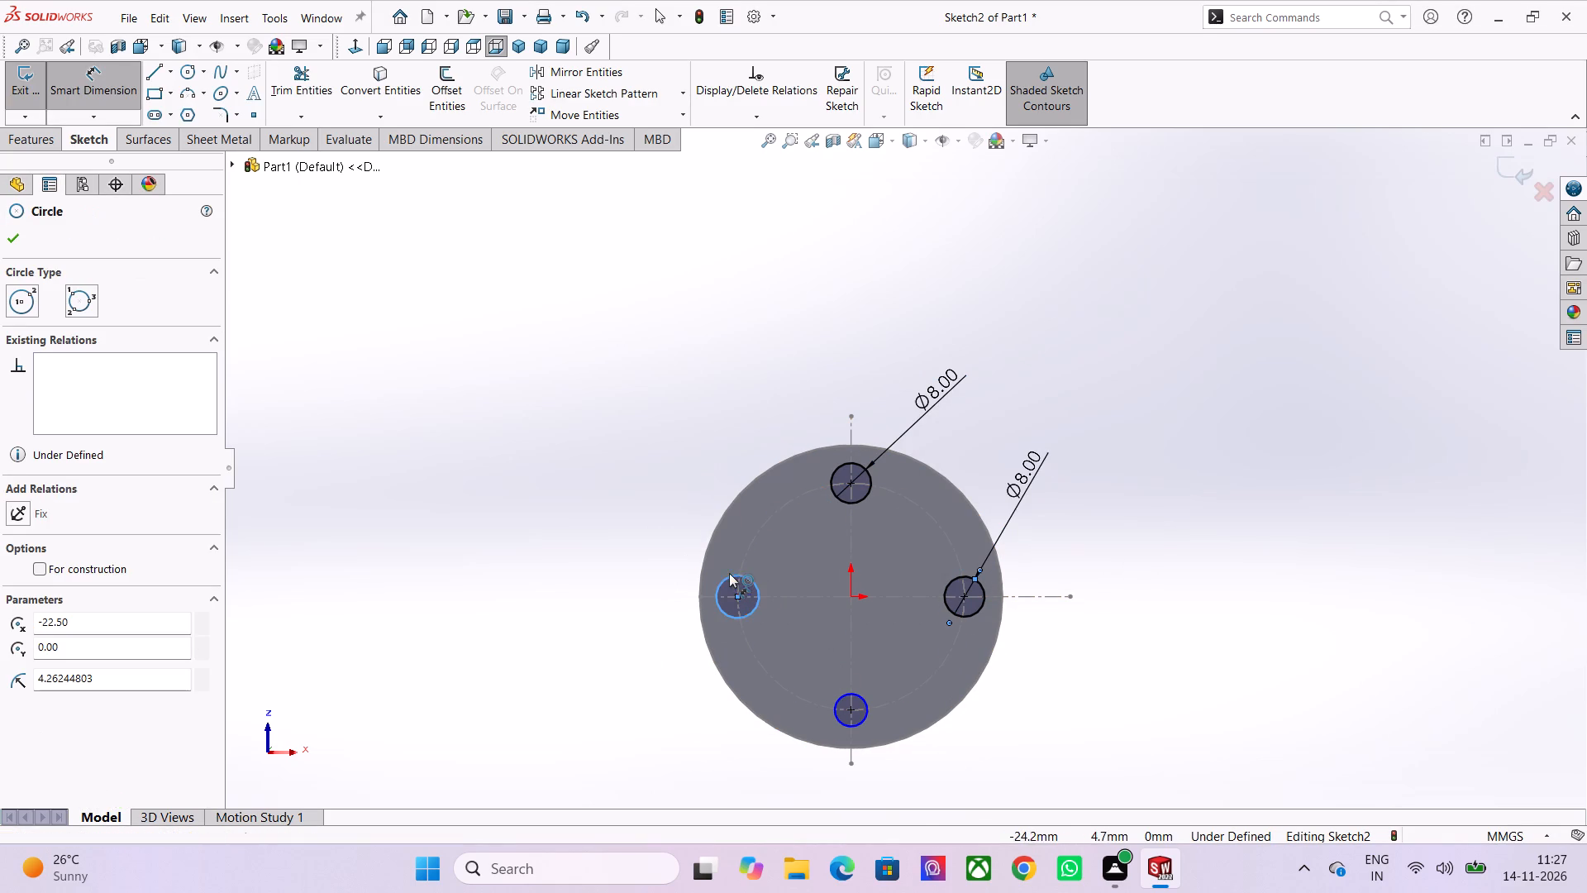
{"action": "left_click", "coordinate": [648, 469]}
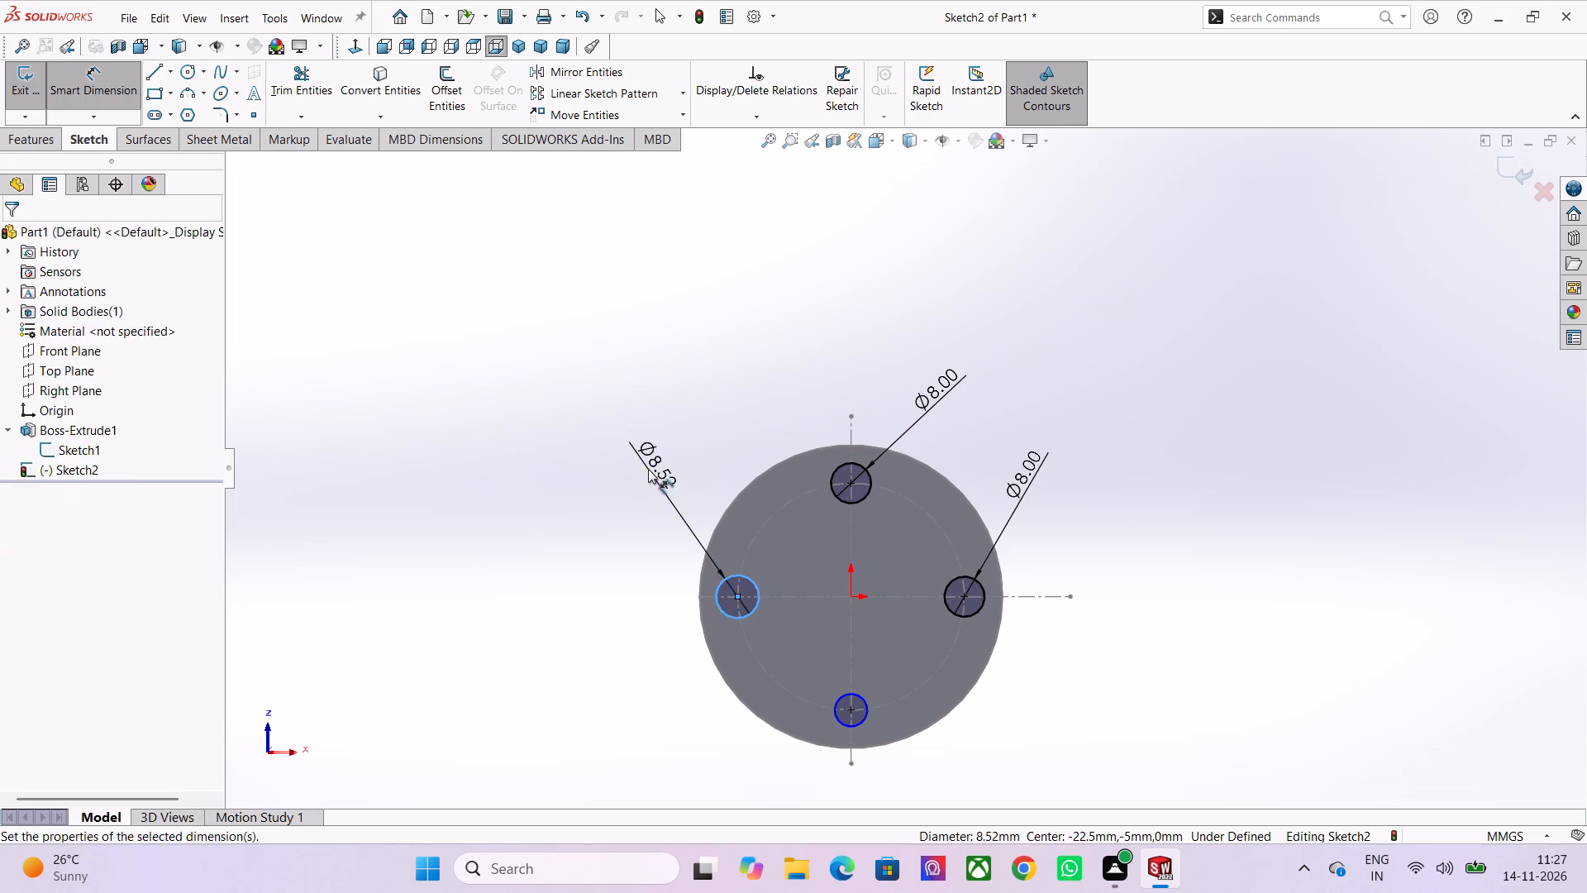
{"action": "key", "text": "8"}
{"action": "key", "text": "Return"}
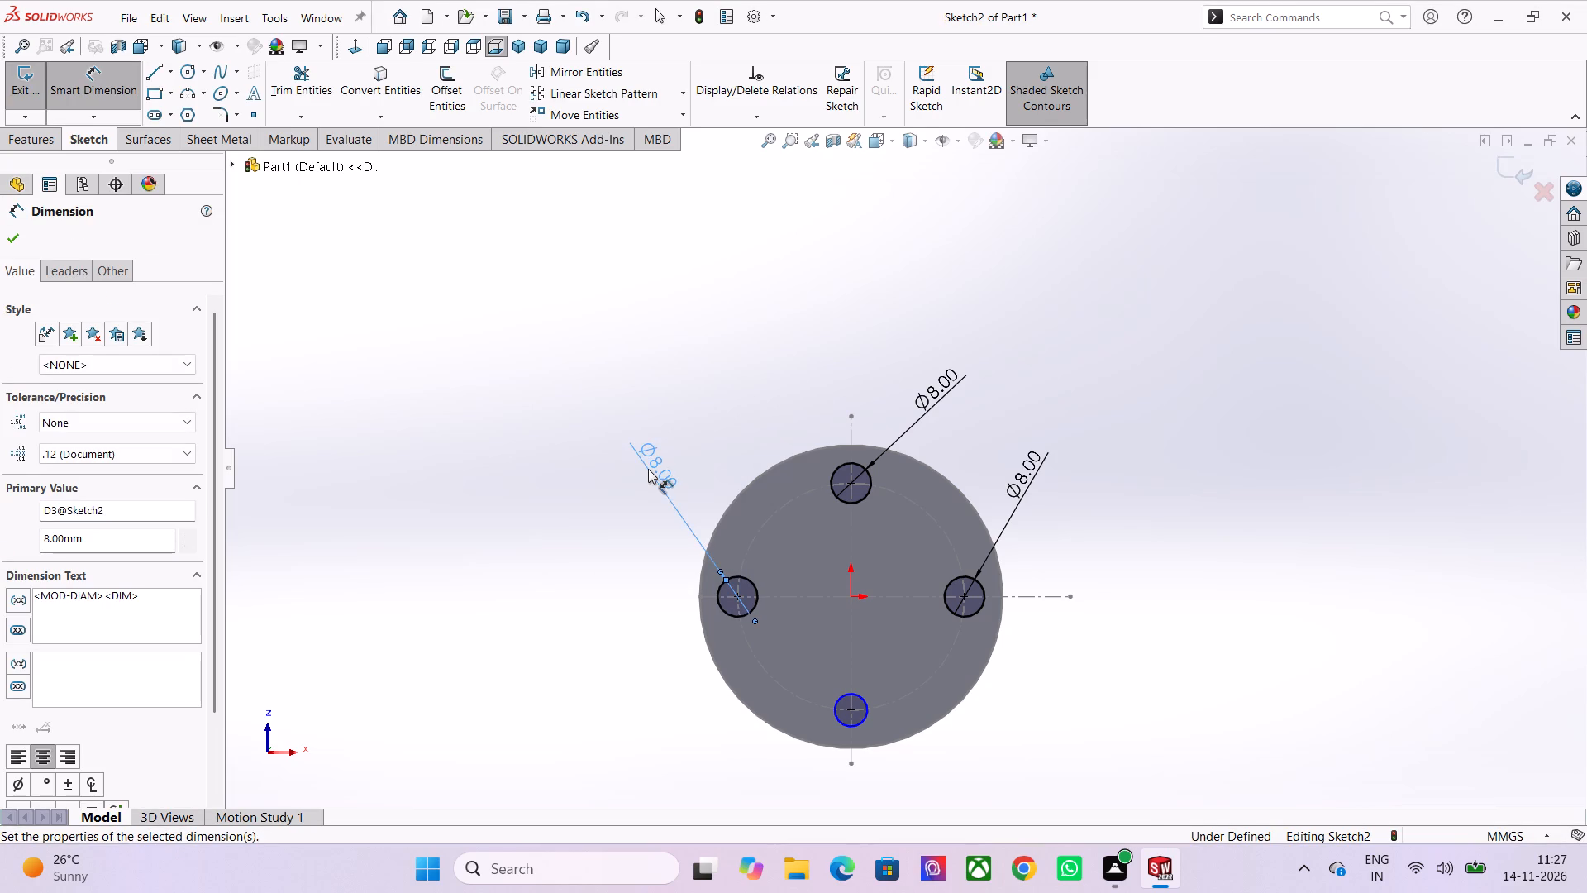
Add a diameter dimension to the circle below the origin, placing its text outside the disc.
{"action": "scroll", "coordinate": [870, 743], "scroll_direction": "down", "scroll_amount": 1}
{"action": "scroll", "coordinate": [856, 693], "scroll_direction": "up", "scroll_amount": 3}
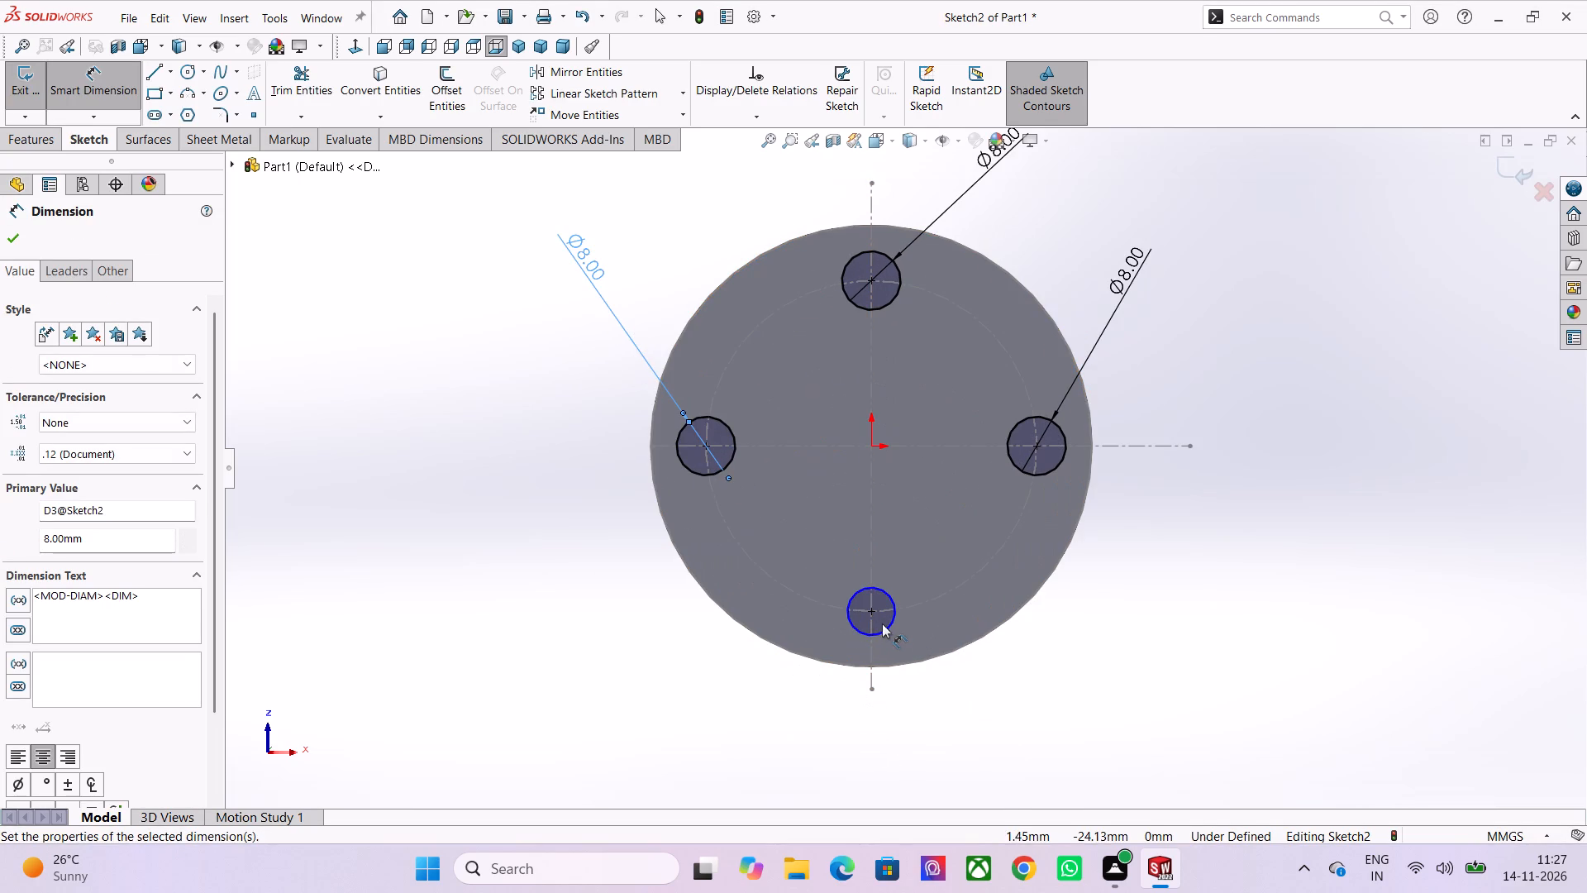
{"action": "left_click", "coordinate": [887, 625]}
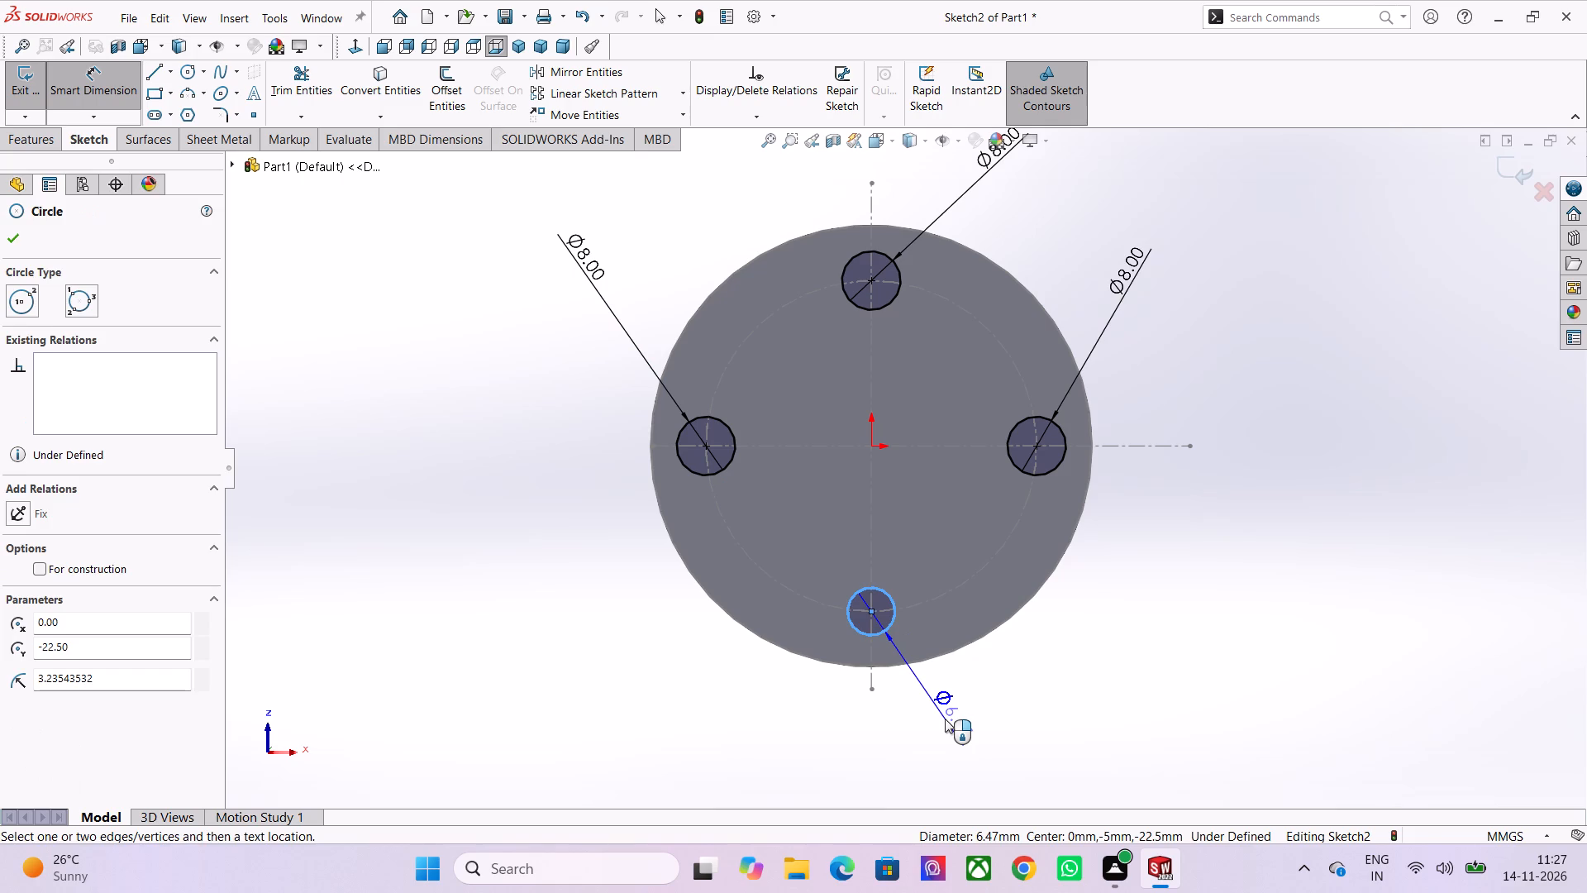
{"action": "left_click", "coordinate": [945, 719]}
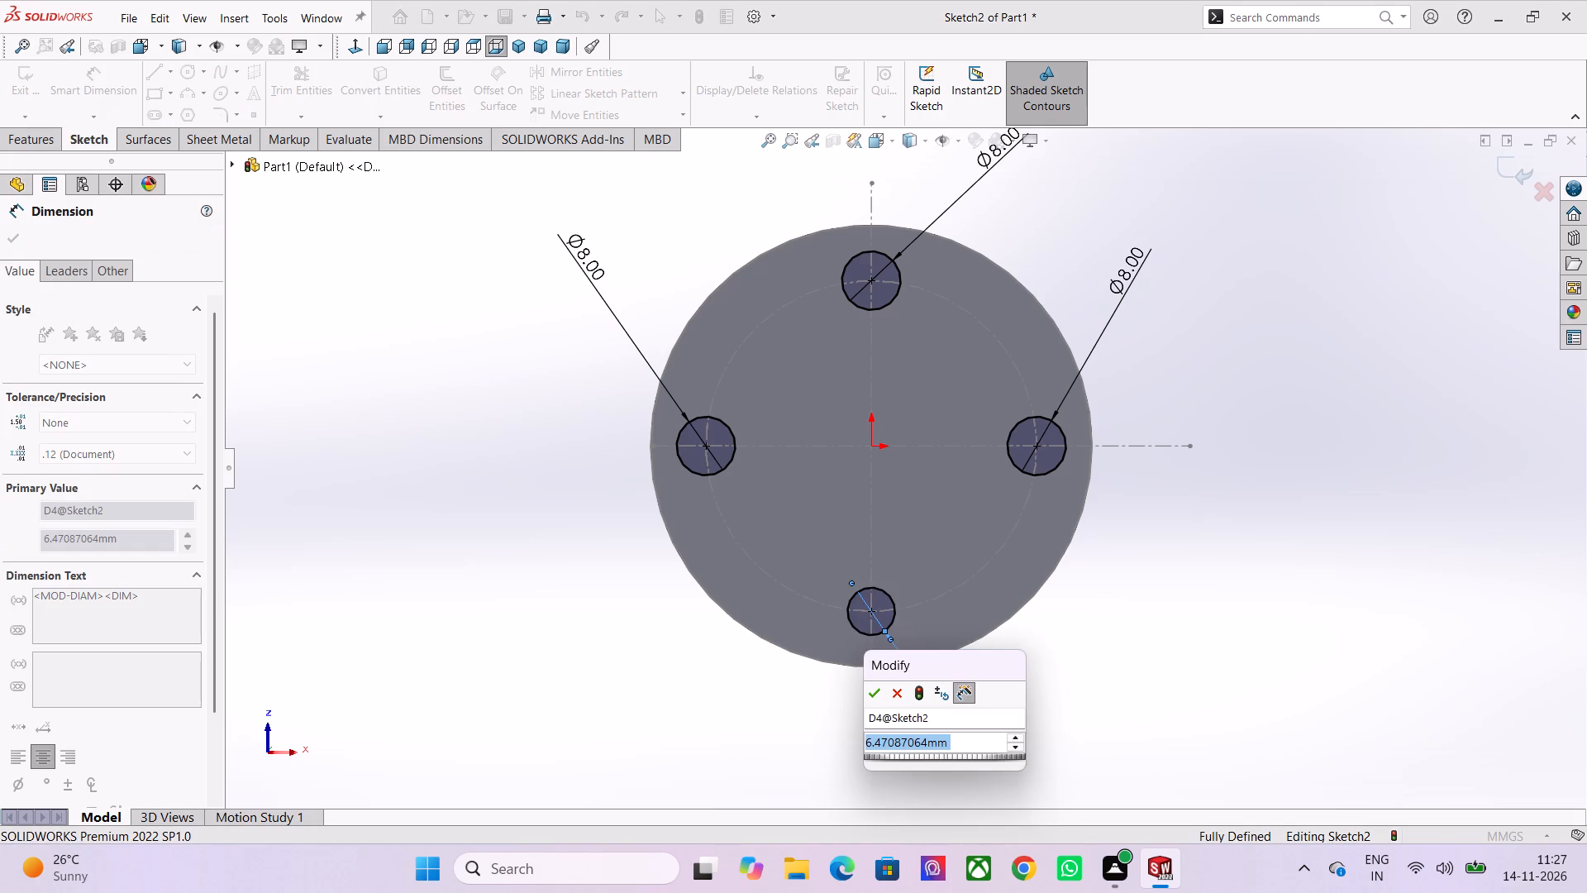
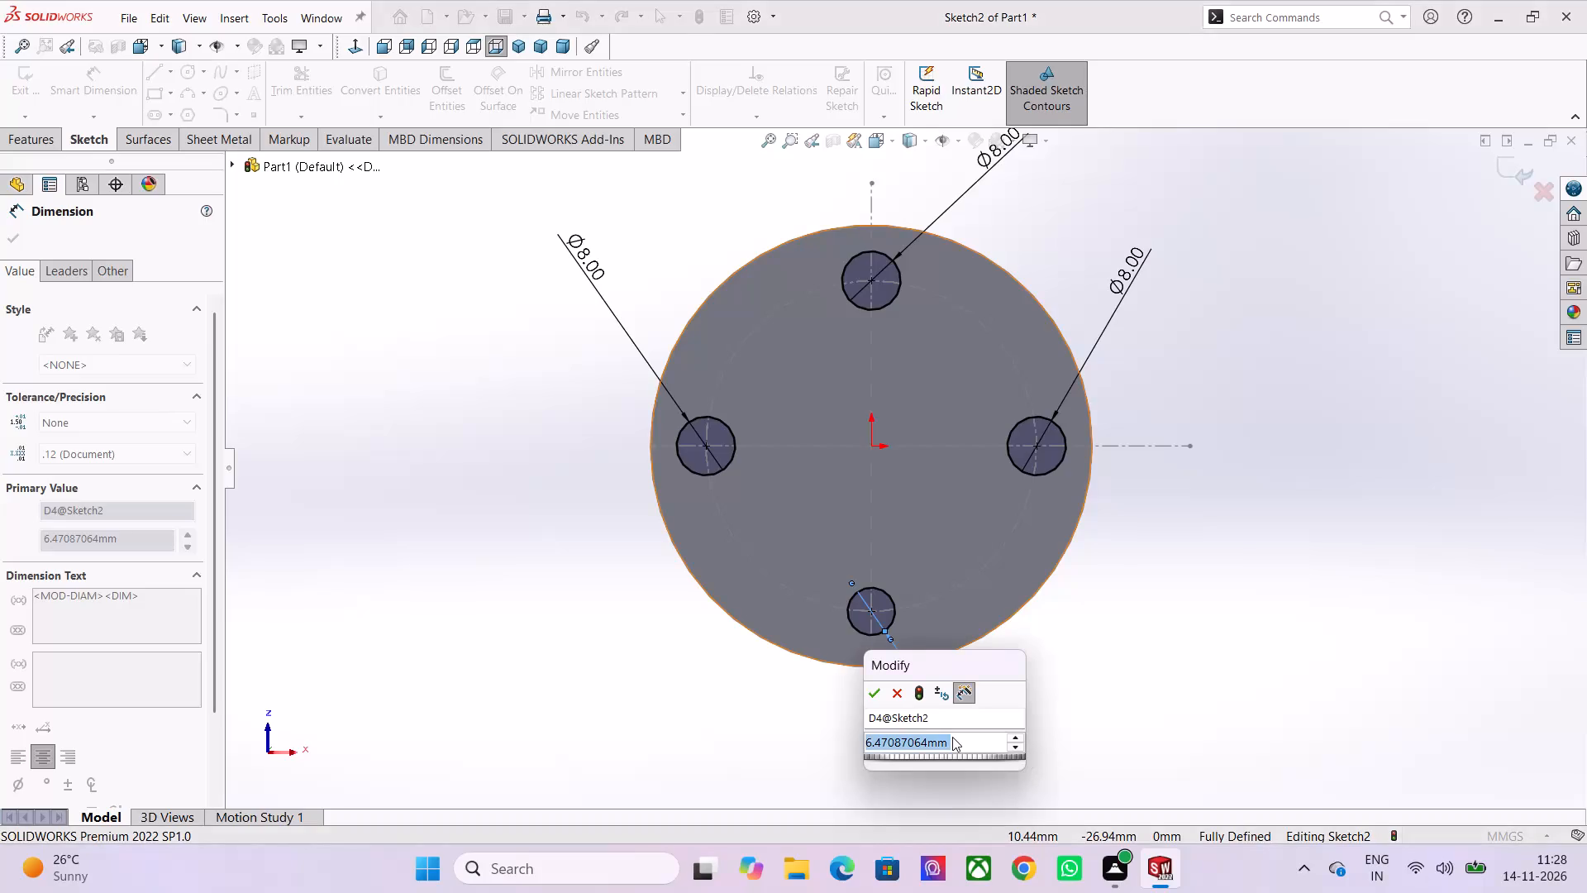
Set the diameter of the circle below the origin to 8 mm.
{"action": "key", "text": "8"}
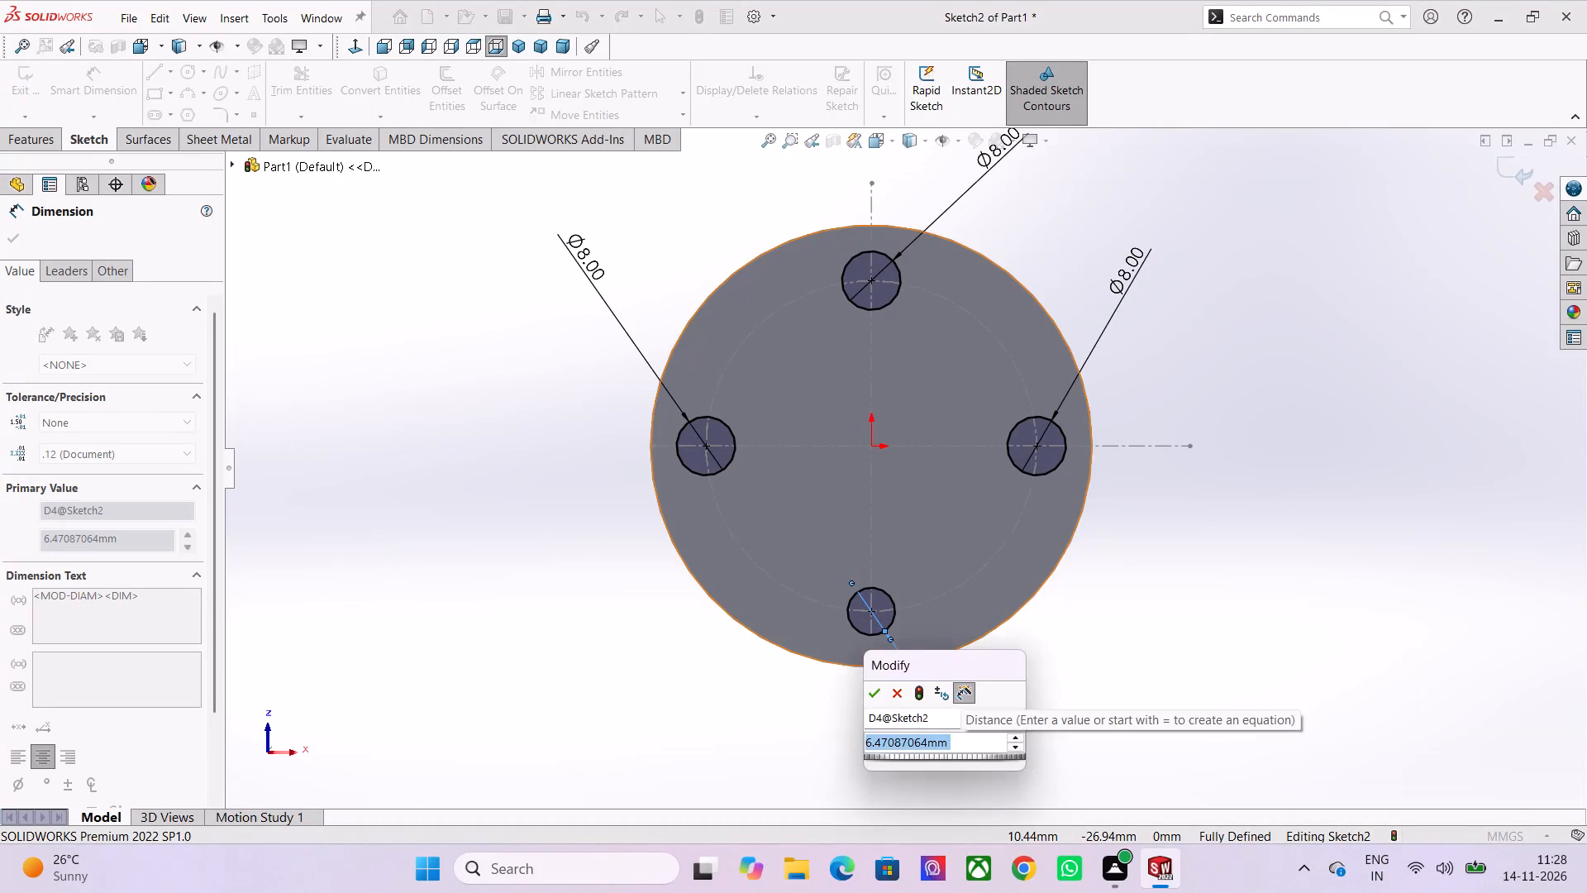
{"action": "key", "text": "Return"}
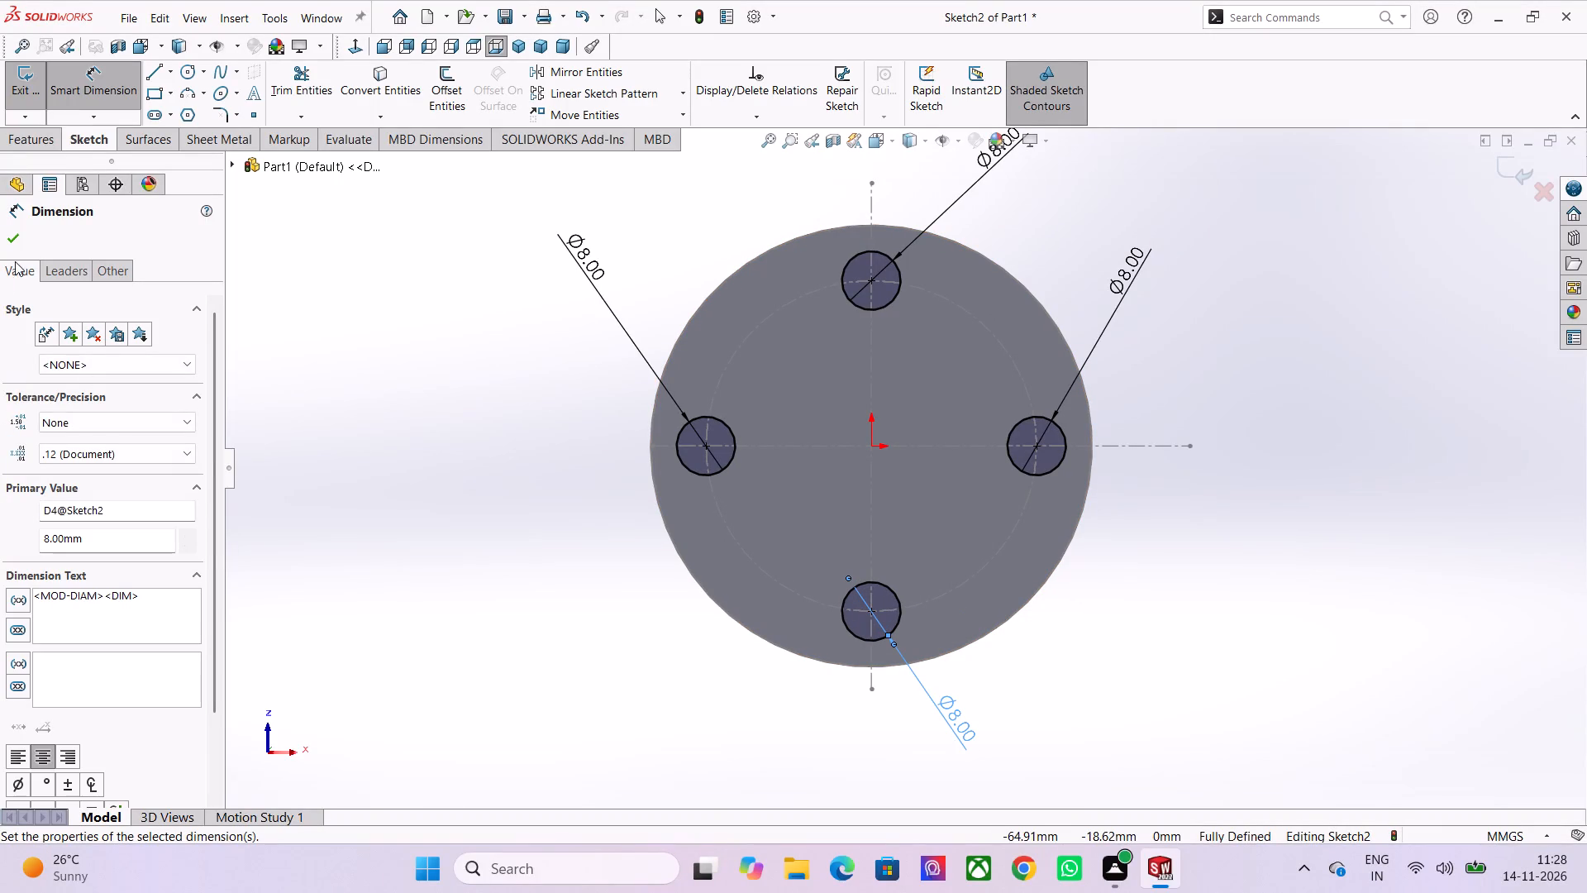
{"action": "left_click", "coordinate": [17, 246]}
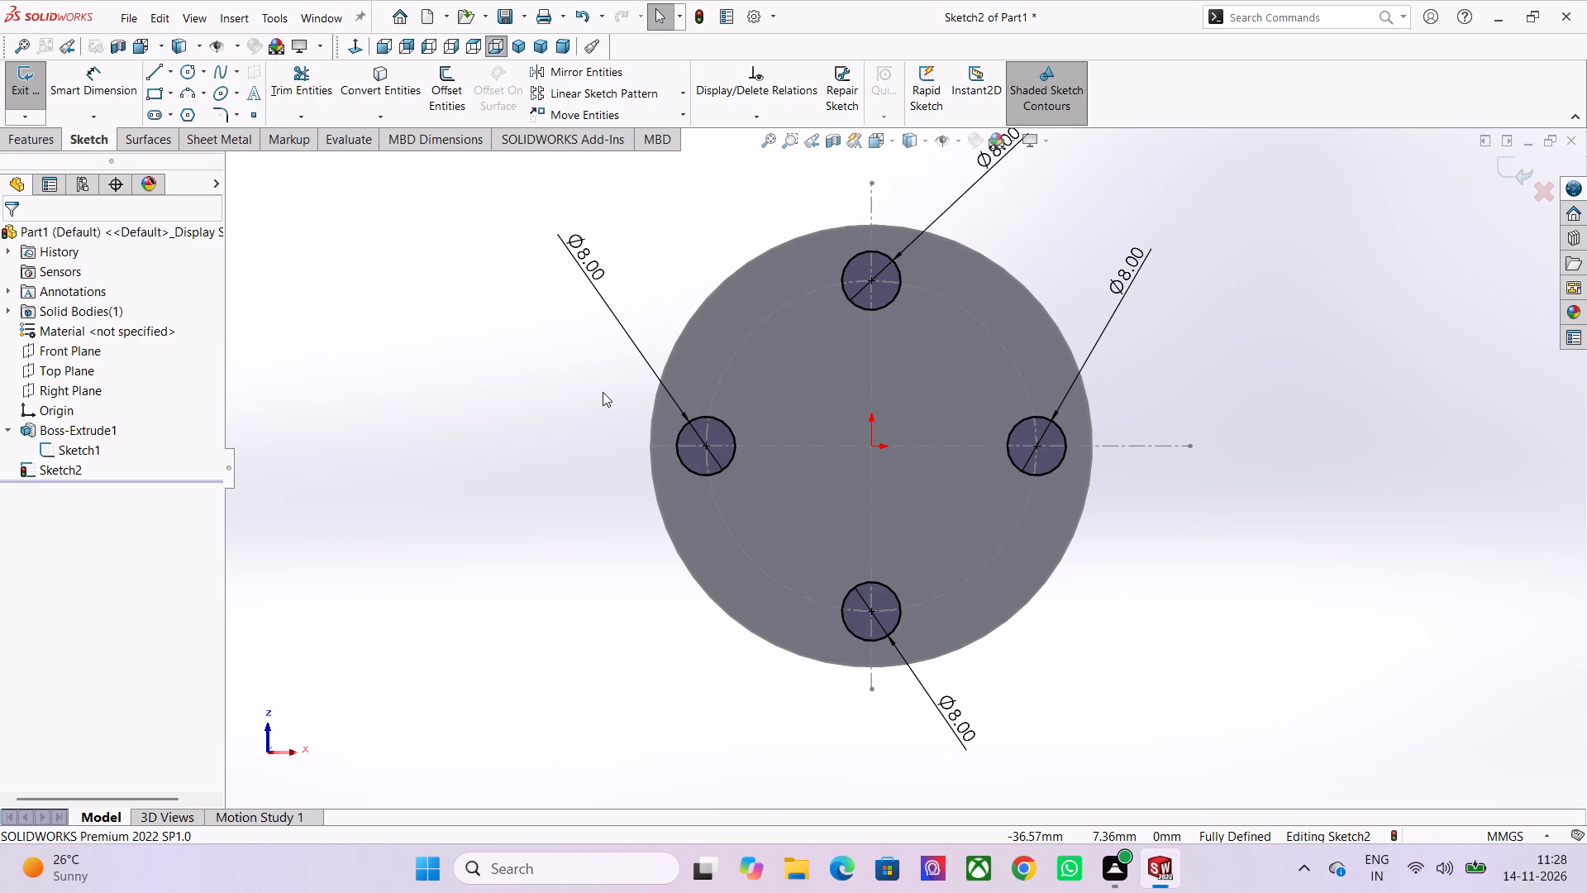
Start an Extruded Cut from the four-circle sketch and set its Direction 1 end condition to Through All.
{"action": "scroll", "coordinate": [626, 378], "scroll_direction": "down", "scroll_amount": 1}
{"action": "scroll", "coordinate": [862, 406], "scroll_direction": "down", "scroll_amount": 2}
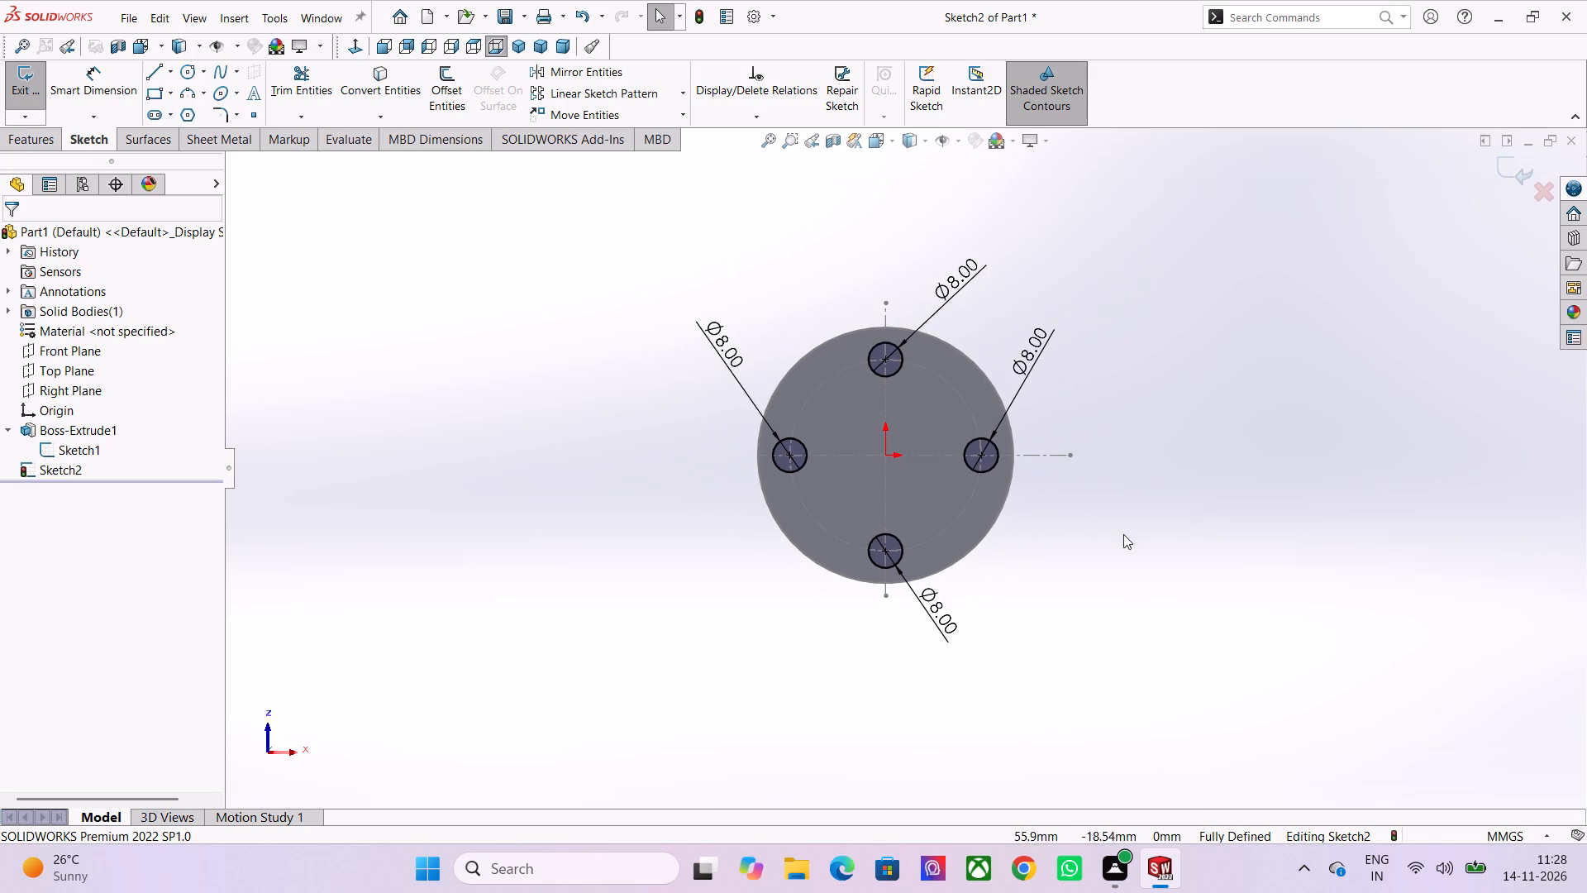
{"action": "scroll", "coordinate": [1019, 463], "scroll_direction": "up", "scroll_amount": 1}
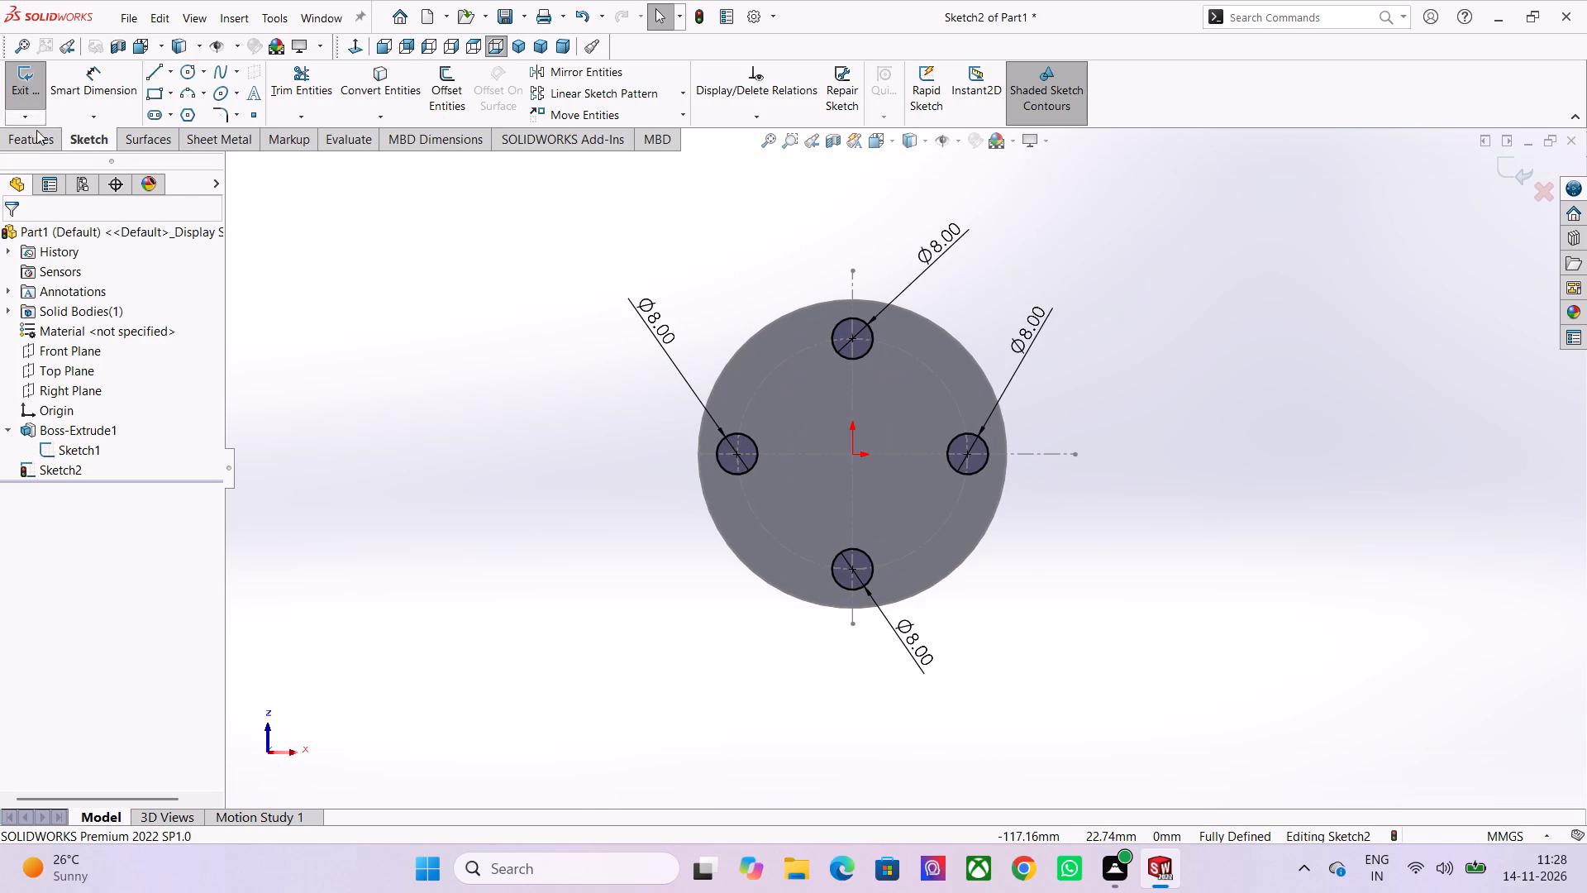
{"action": "left_click", "coordinate": [39, 138]}
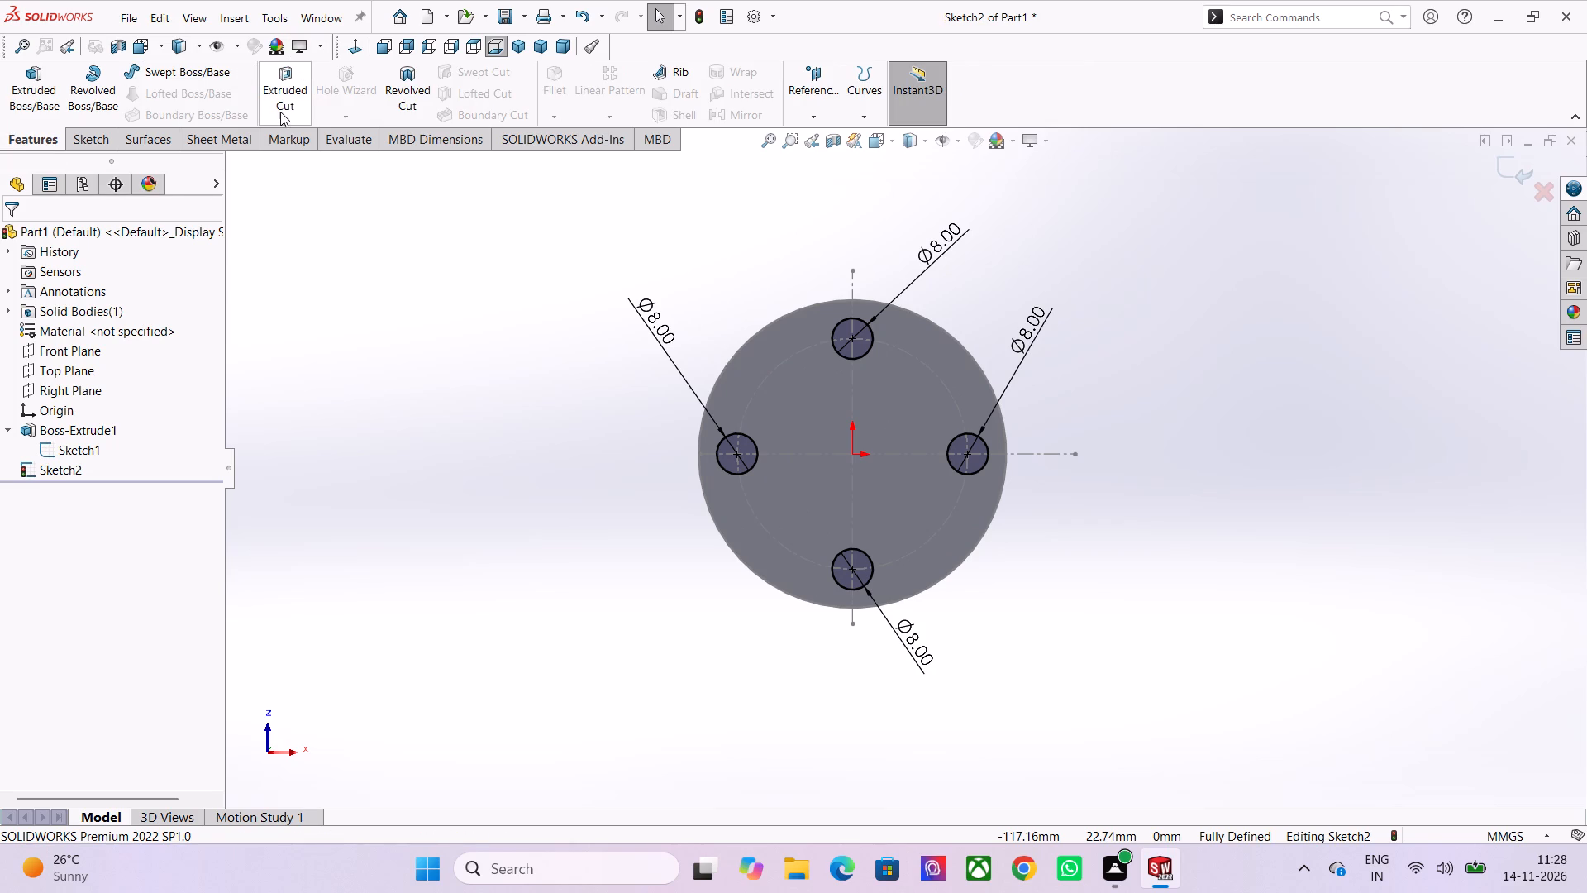
{"action": "left_click", "coordinate": [293, 96]}
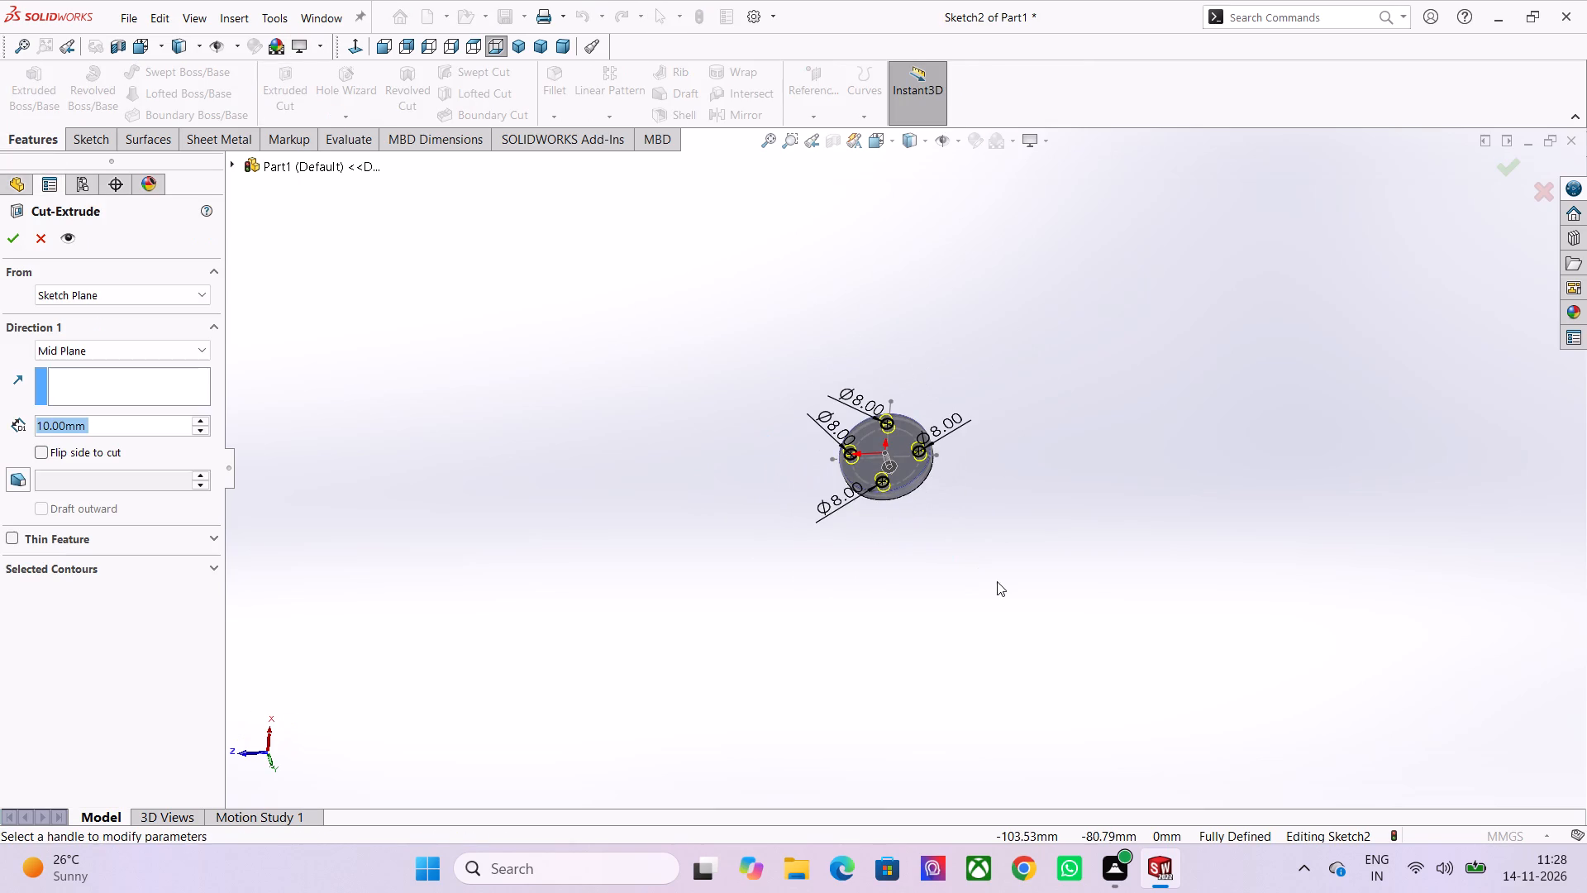
{"action": "middle_click_drag", "start_coordinate": [882, 554], "coordinate": [904, 346]}
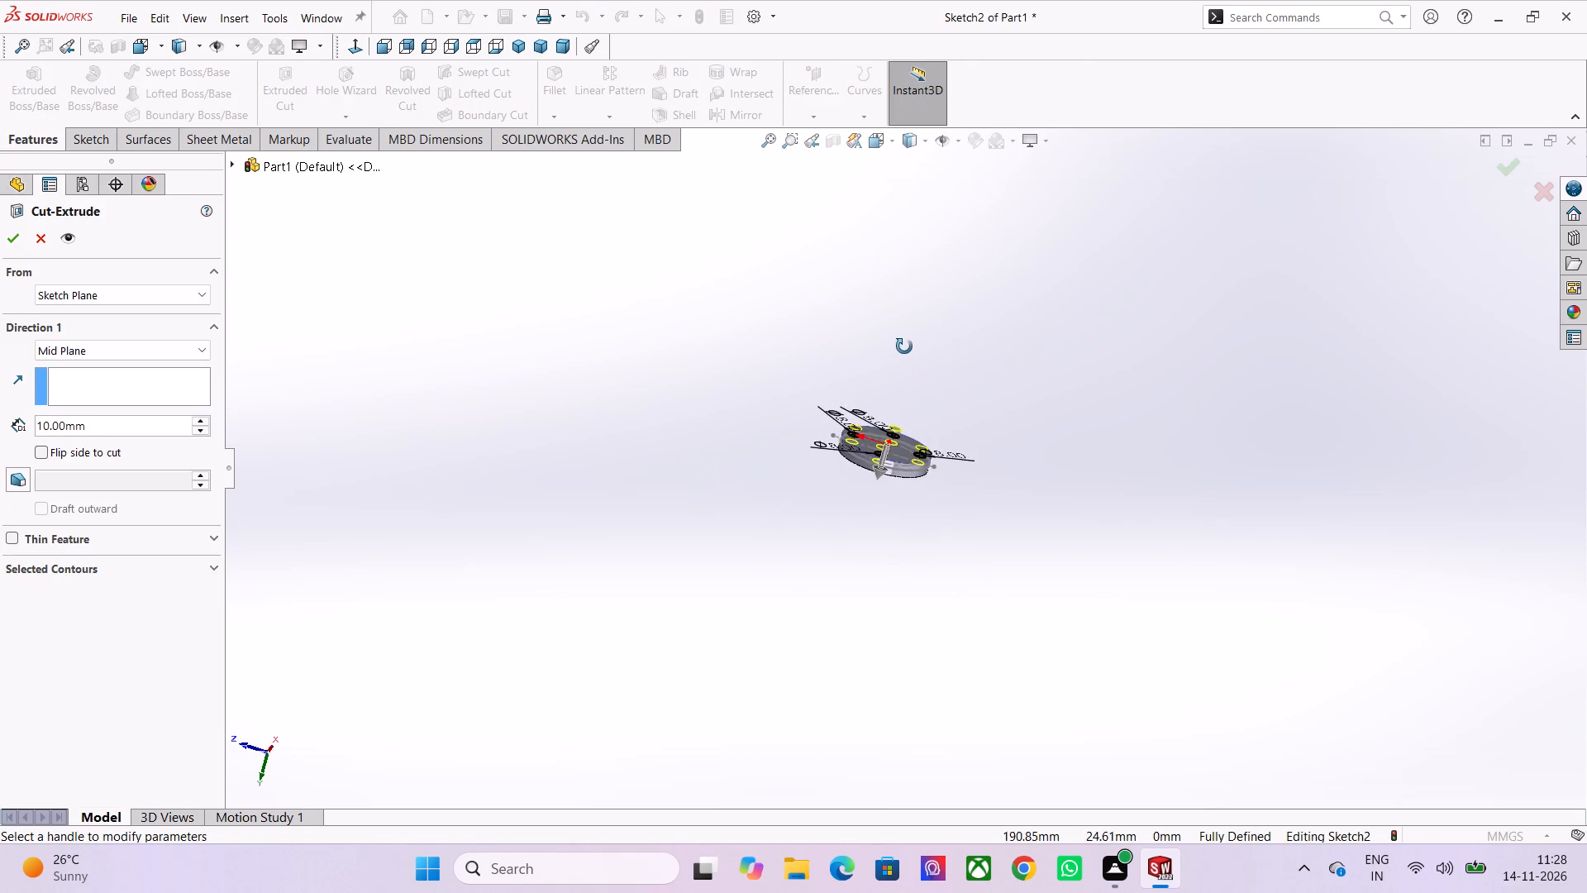
{"action": "middle_click_drag", "start_coordinate": [904, 346], "coordinate": [905, 327]}
{"action": "scroll", "coordinate": [933, 431], "scroll_direction": "up", "scroll_amount": 6}
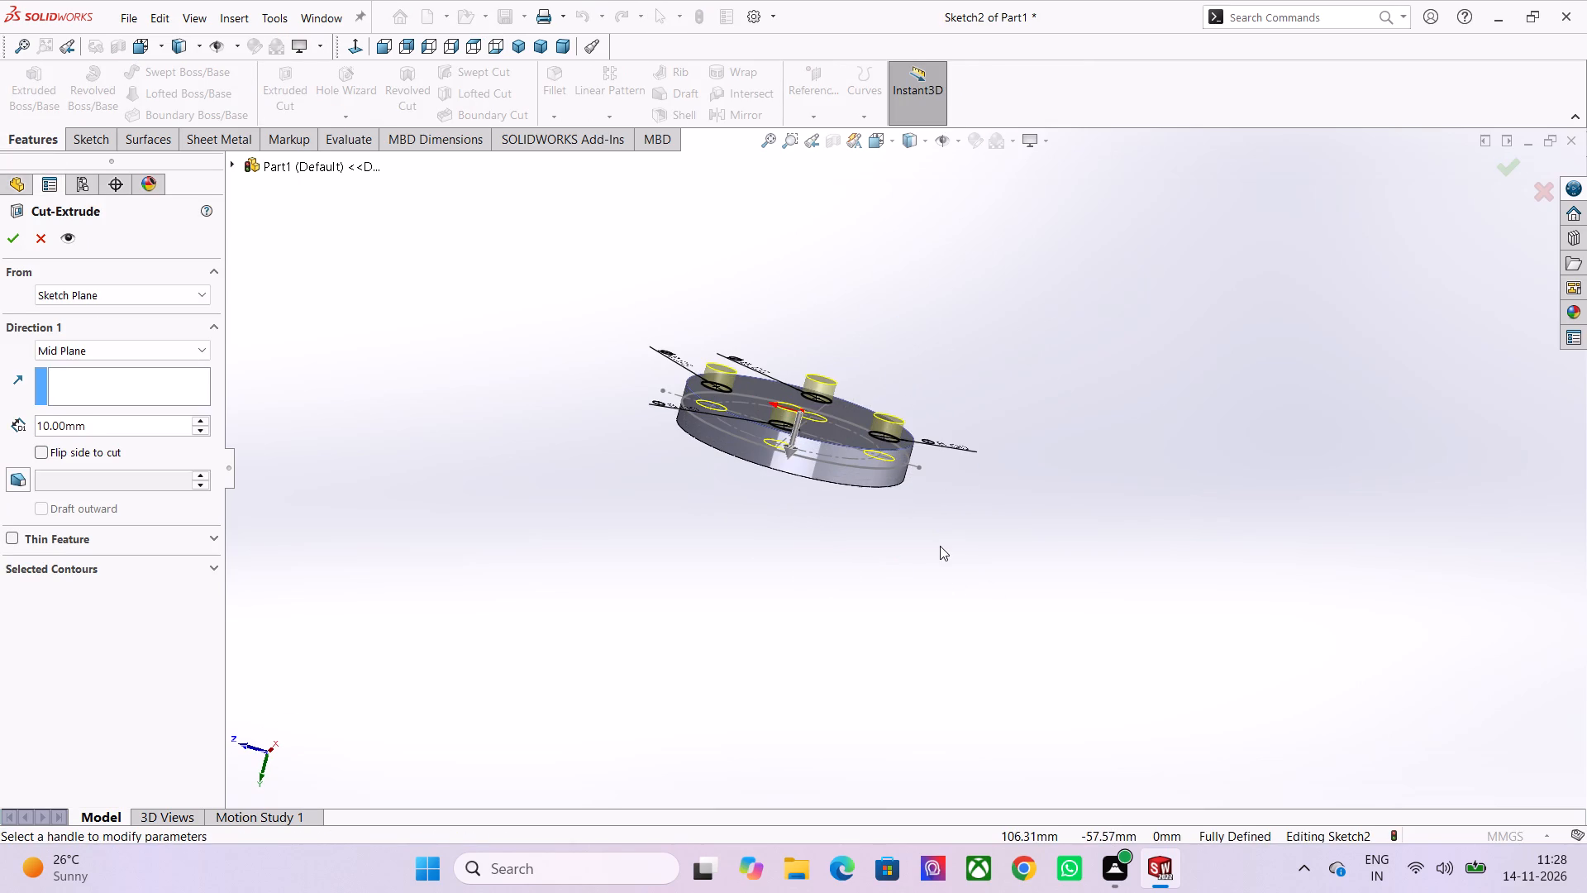
{"action": "left_click", "coordinate": [147, 350]}
{"action": "left_click", "coordinate": [151, 375]}
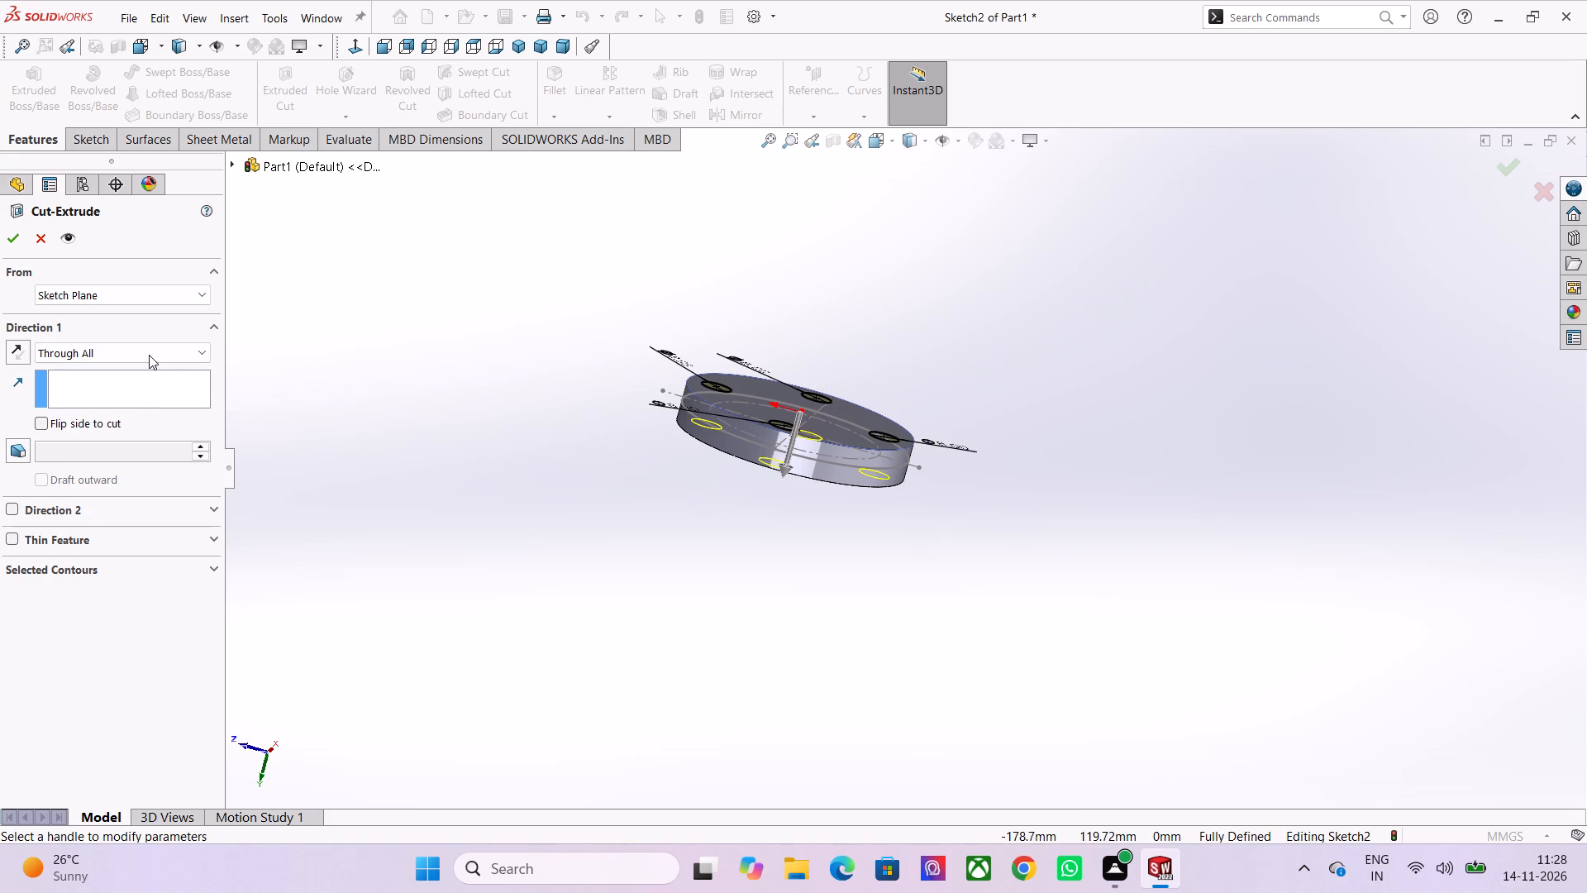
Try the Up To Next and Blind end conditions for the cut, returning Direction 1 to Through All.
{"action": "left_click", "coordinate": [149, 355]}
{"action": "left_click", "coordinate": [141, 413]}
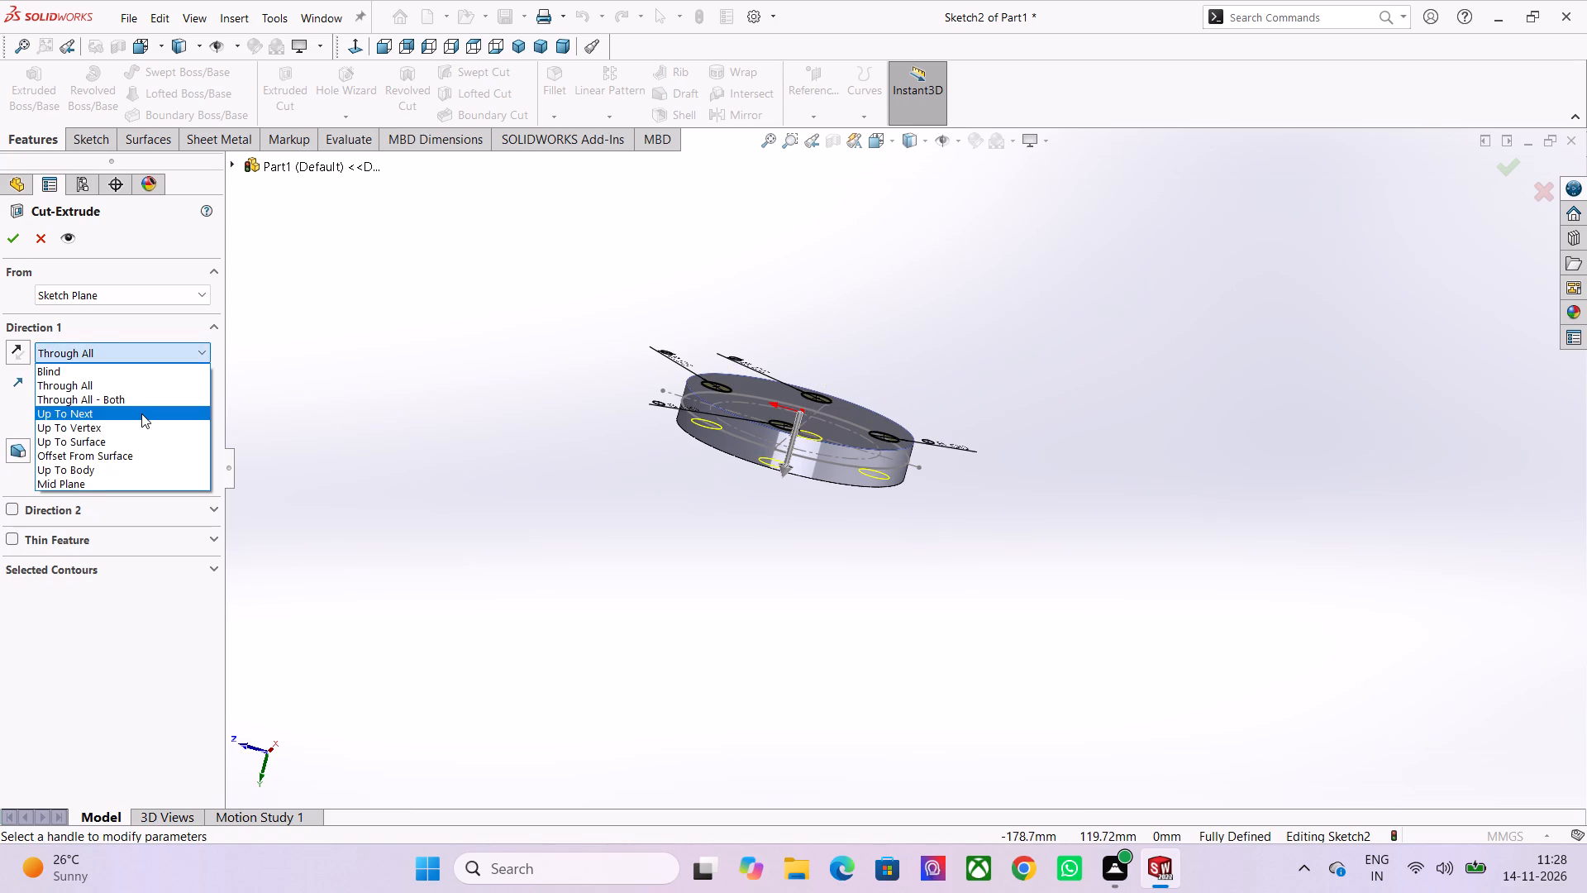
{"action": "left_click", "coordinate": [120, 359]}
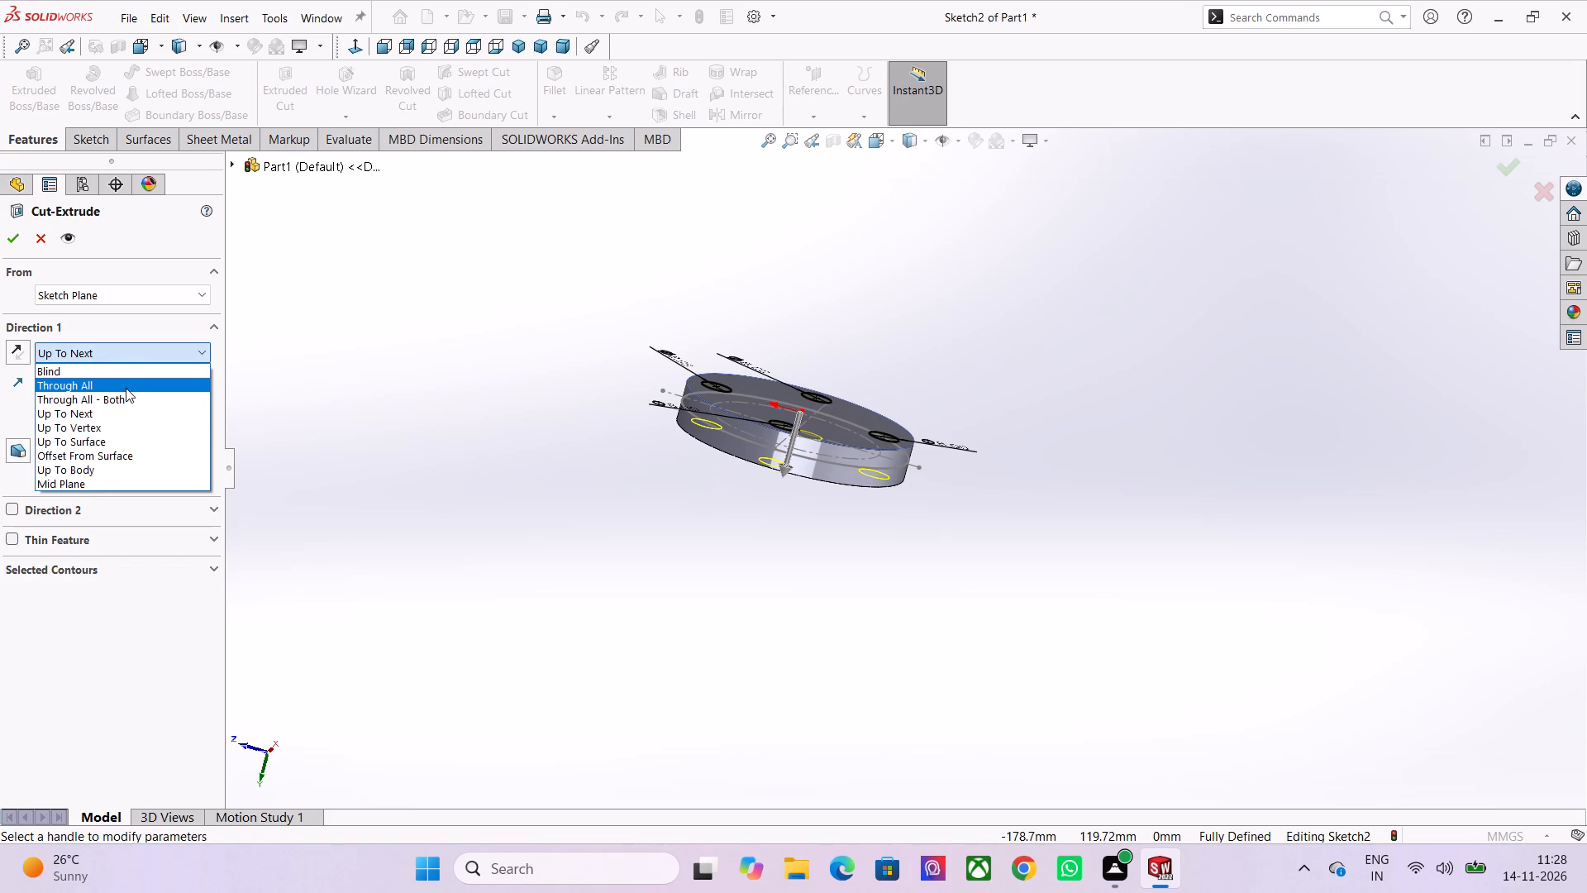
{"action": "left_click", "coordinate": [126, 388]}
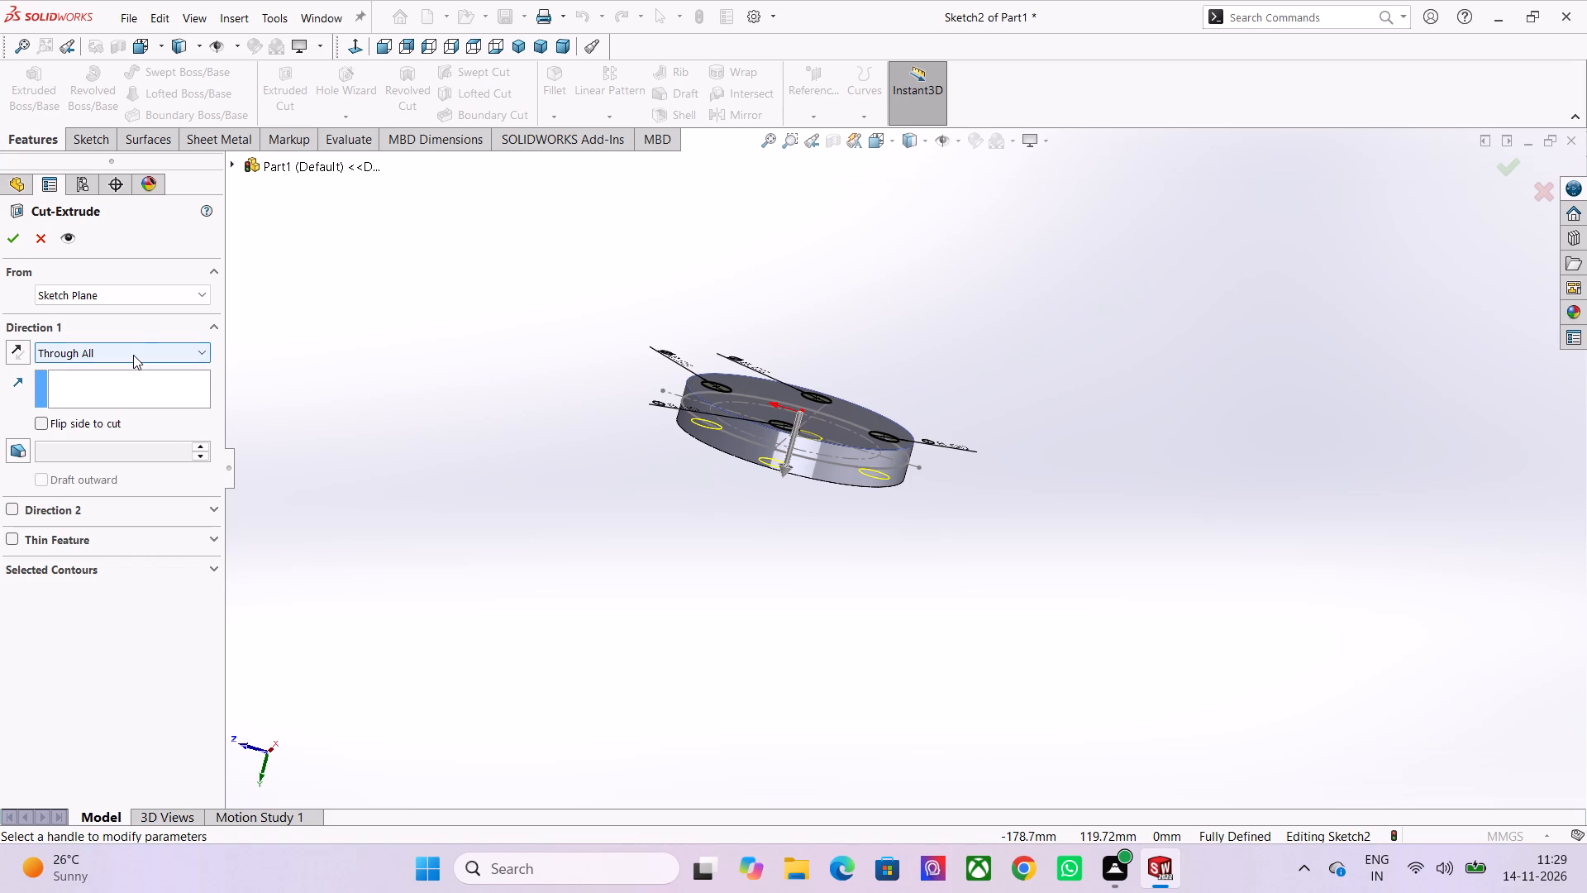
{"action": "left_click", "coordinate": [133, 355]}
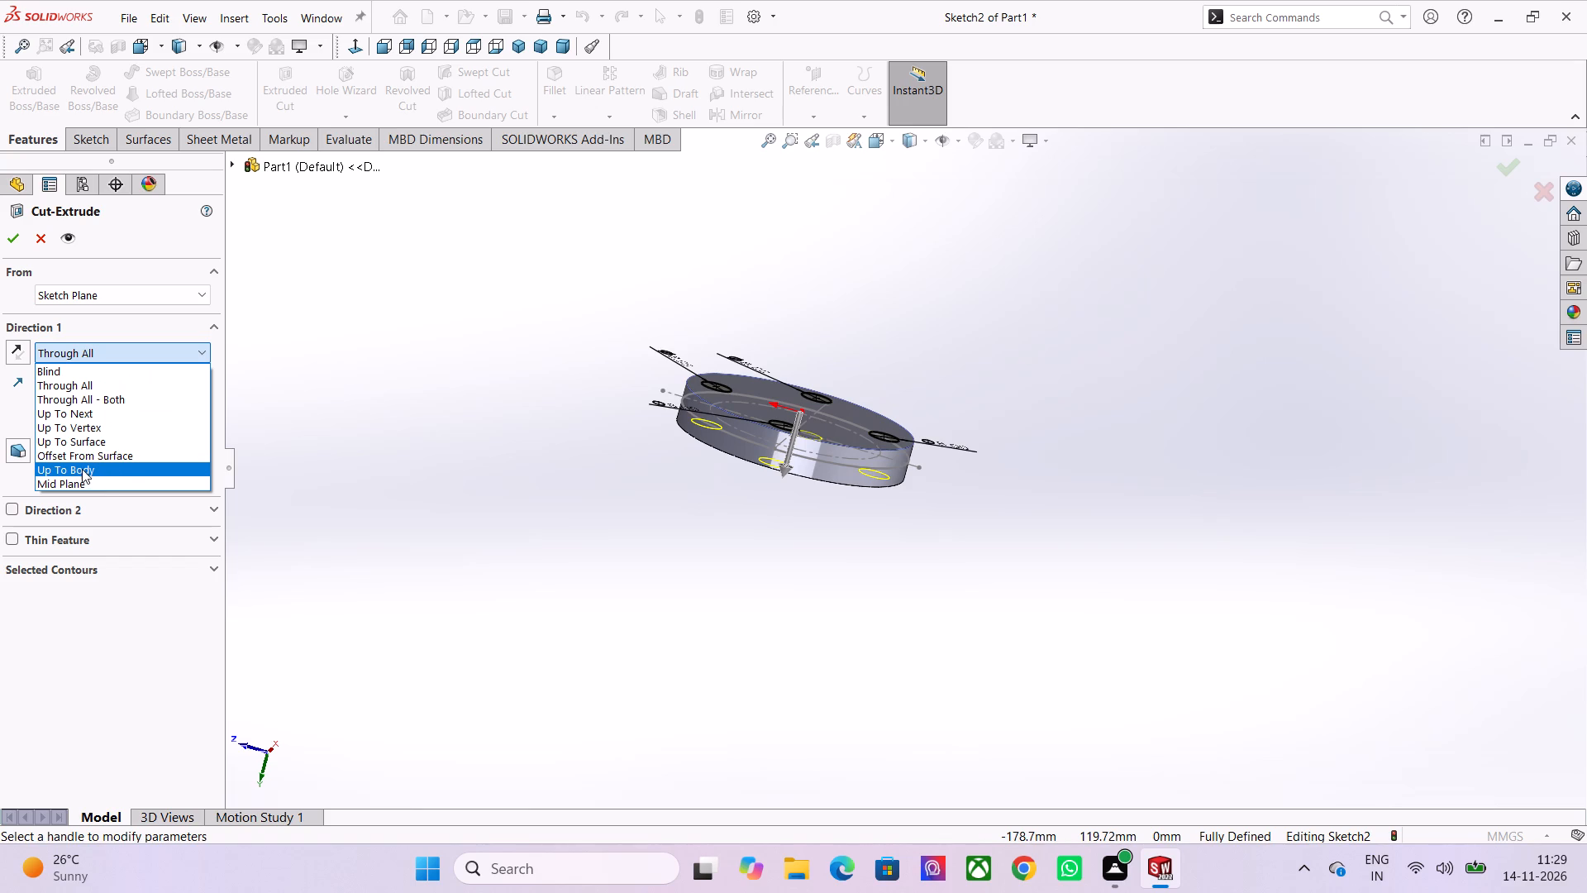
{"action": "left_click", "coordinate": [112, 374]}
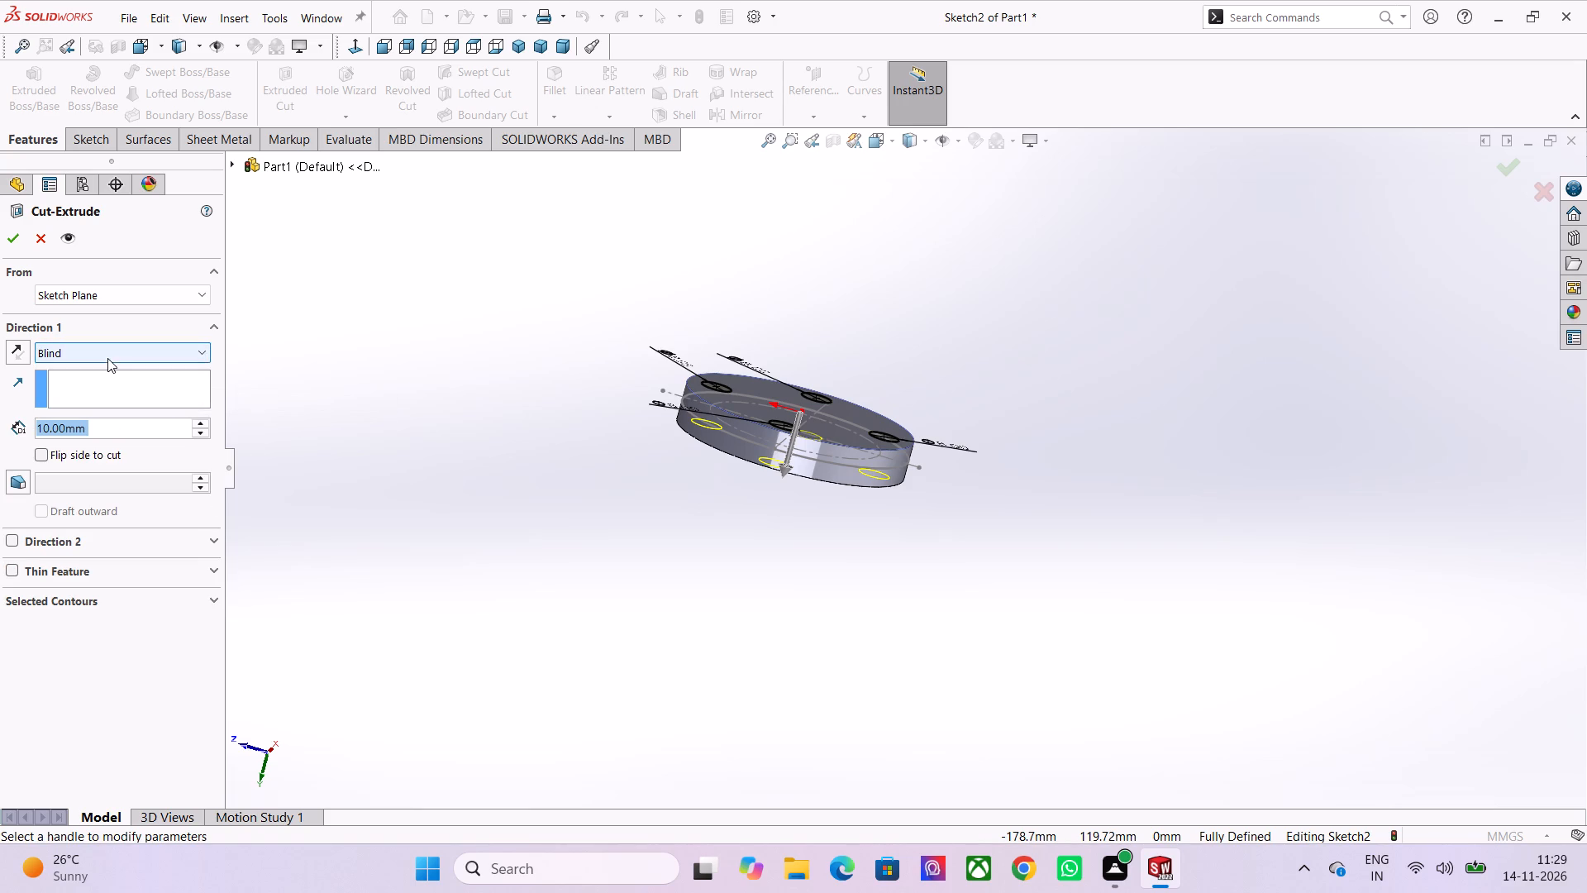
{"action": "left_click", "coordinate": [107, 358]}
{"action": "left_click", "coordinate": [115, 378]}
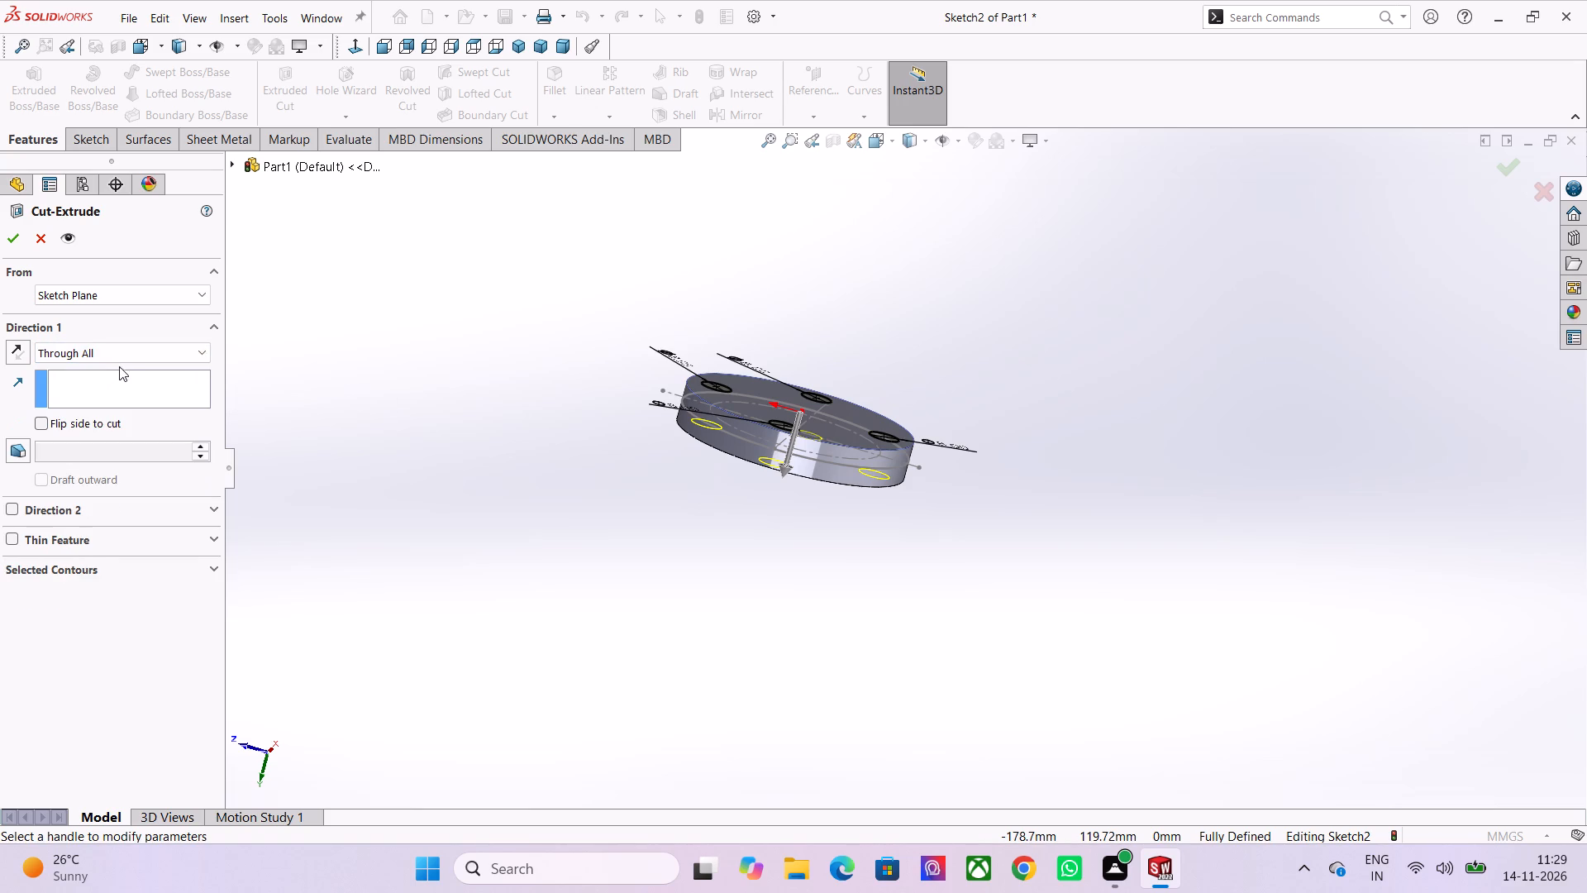
Enable the cut's second direction with Through All - Both, and set Direction 1 back to Through All.
{"action": "left_click", "coordinate": [122, 355]}
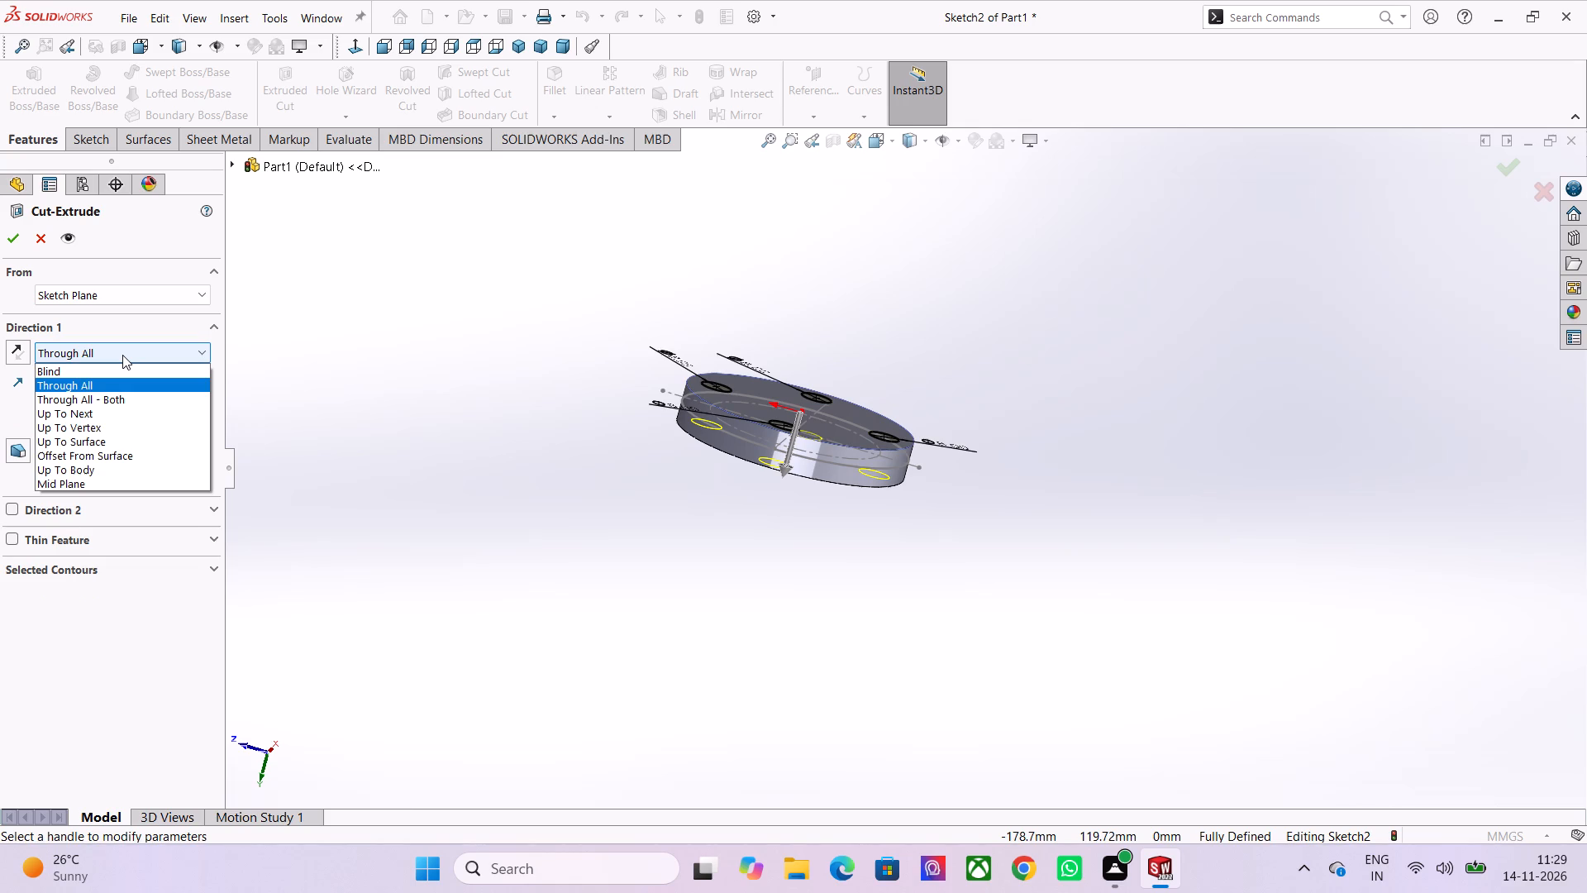
{"action": "left_click", "coordinate": [112, 395]}
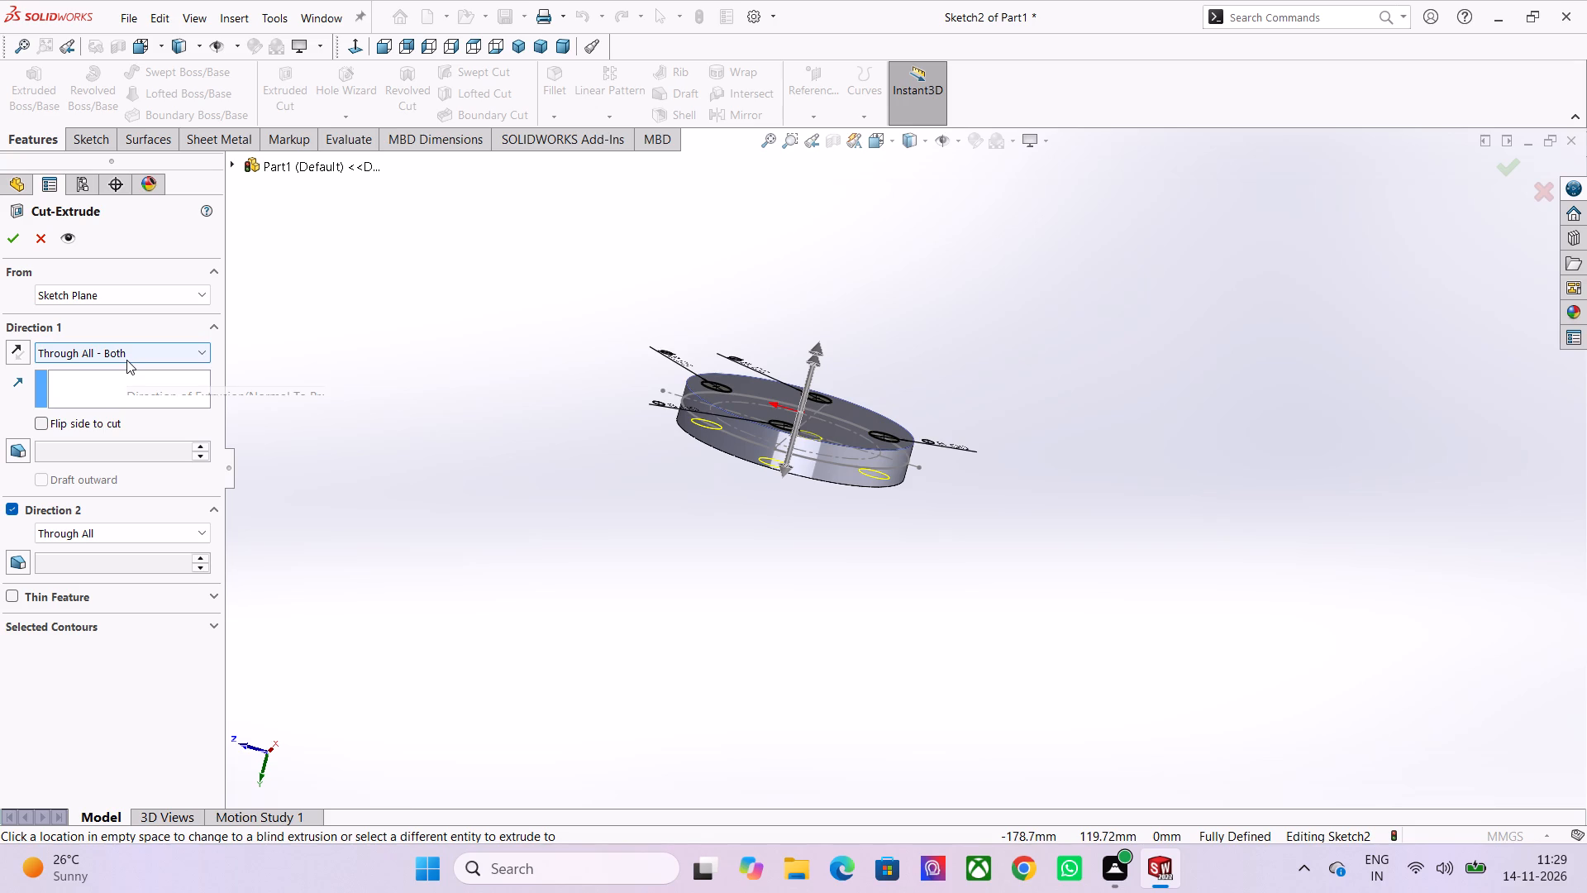
{"action": "left_click", "coordinate": [126, 360]}
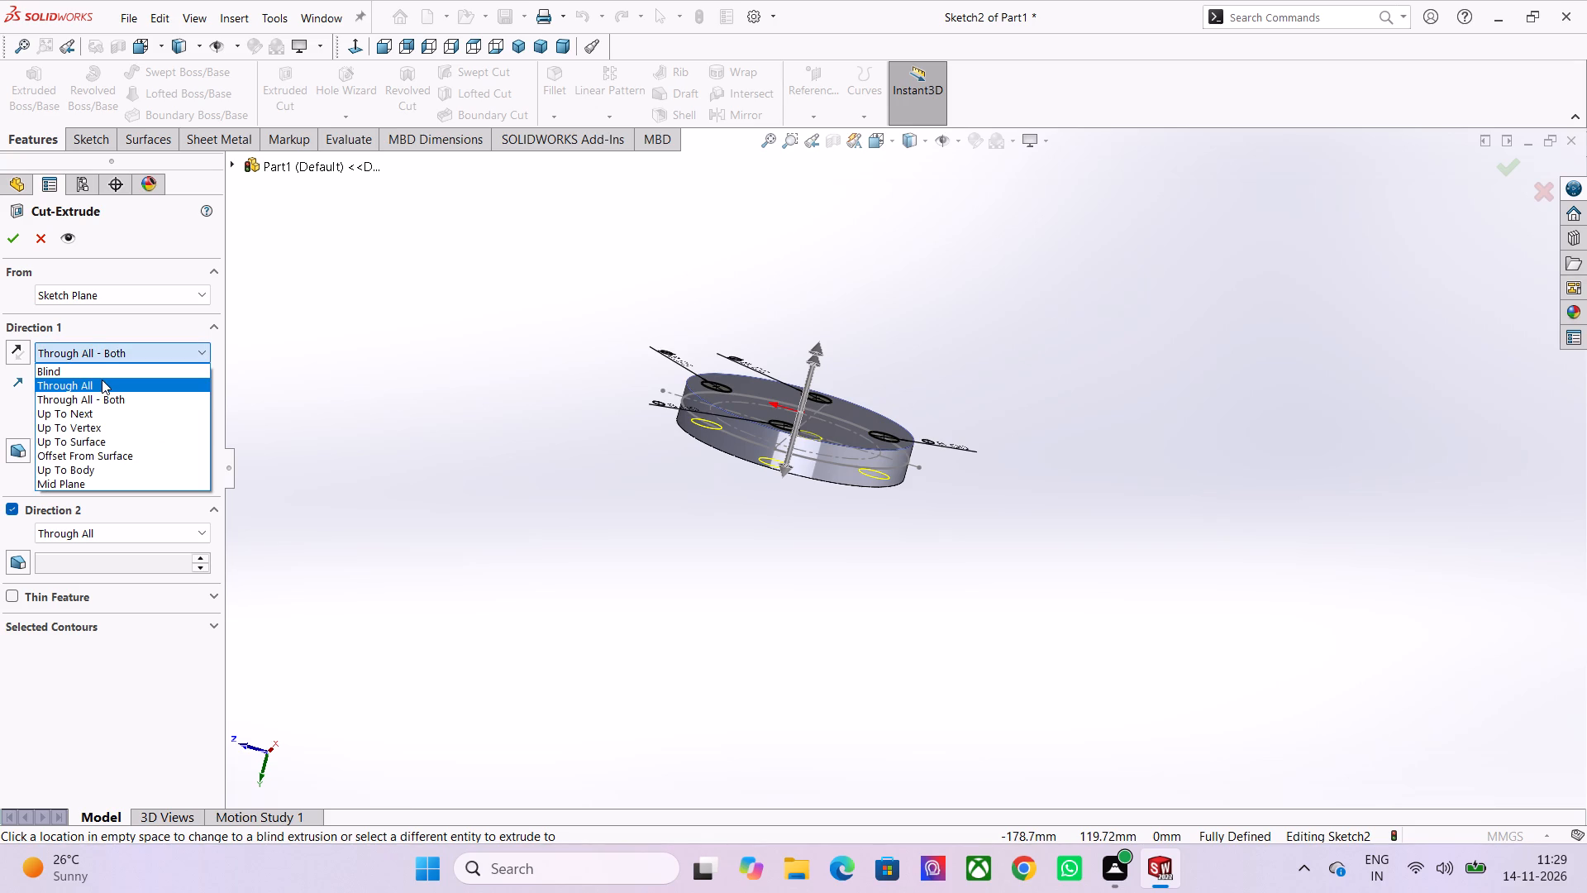
{"action": "left_click", "coordinate": [102, 380]}
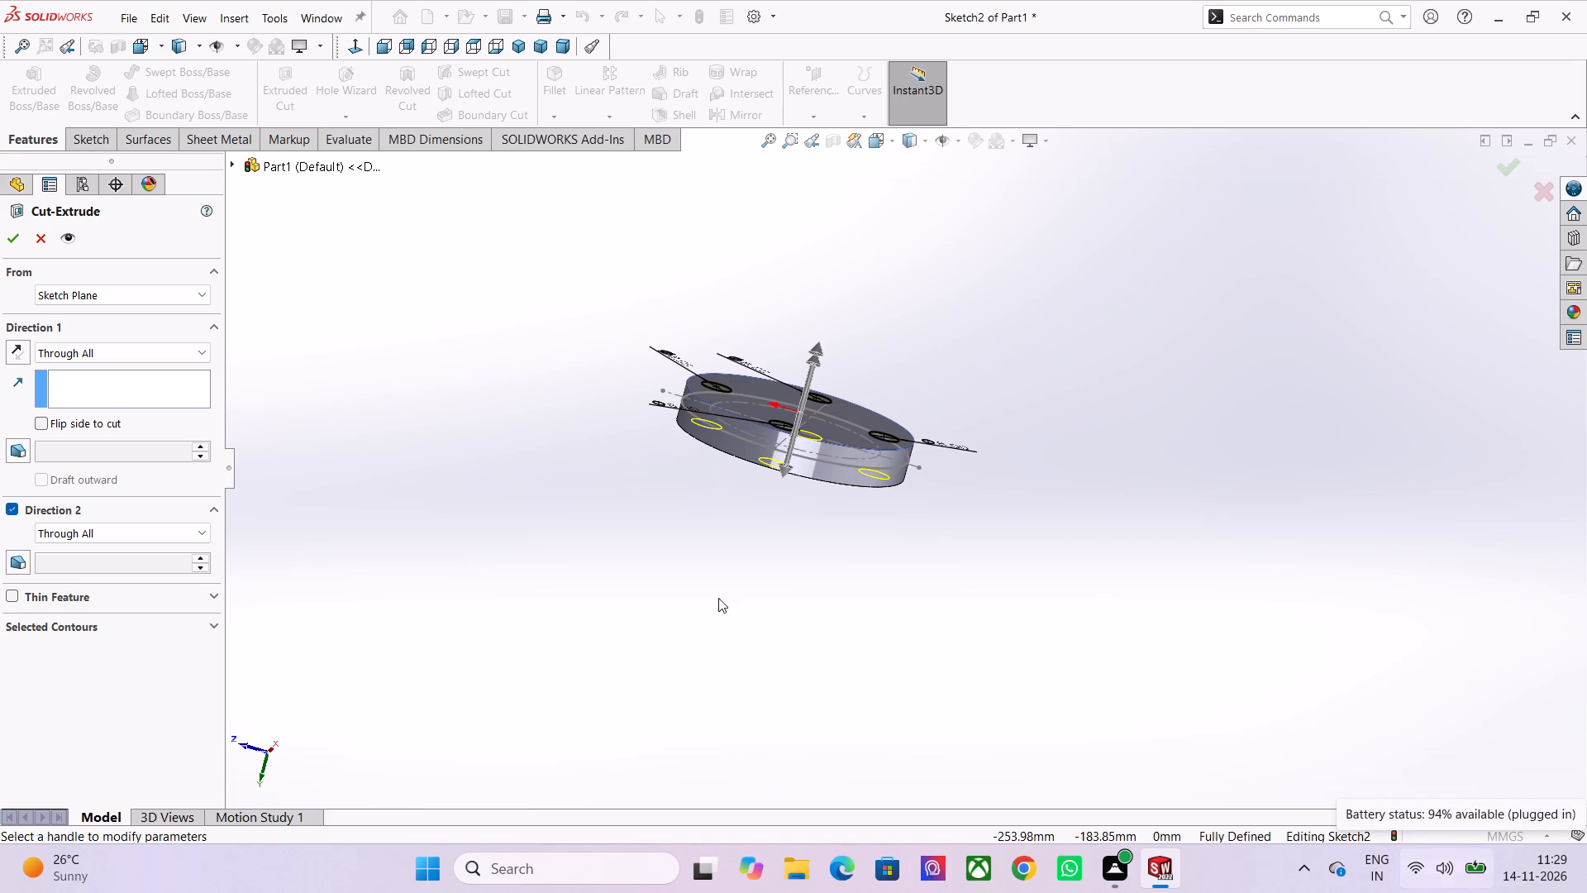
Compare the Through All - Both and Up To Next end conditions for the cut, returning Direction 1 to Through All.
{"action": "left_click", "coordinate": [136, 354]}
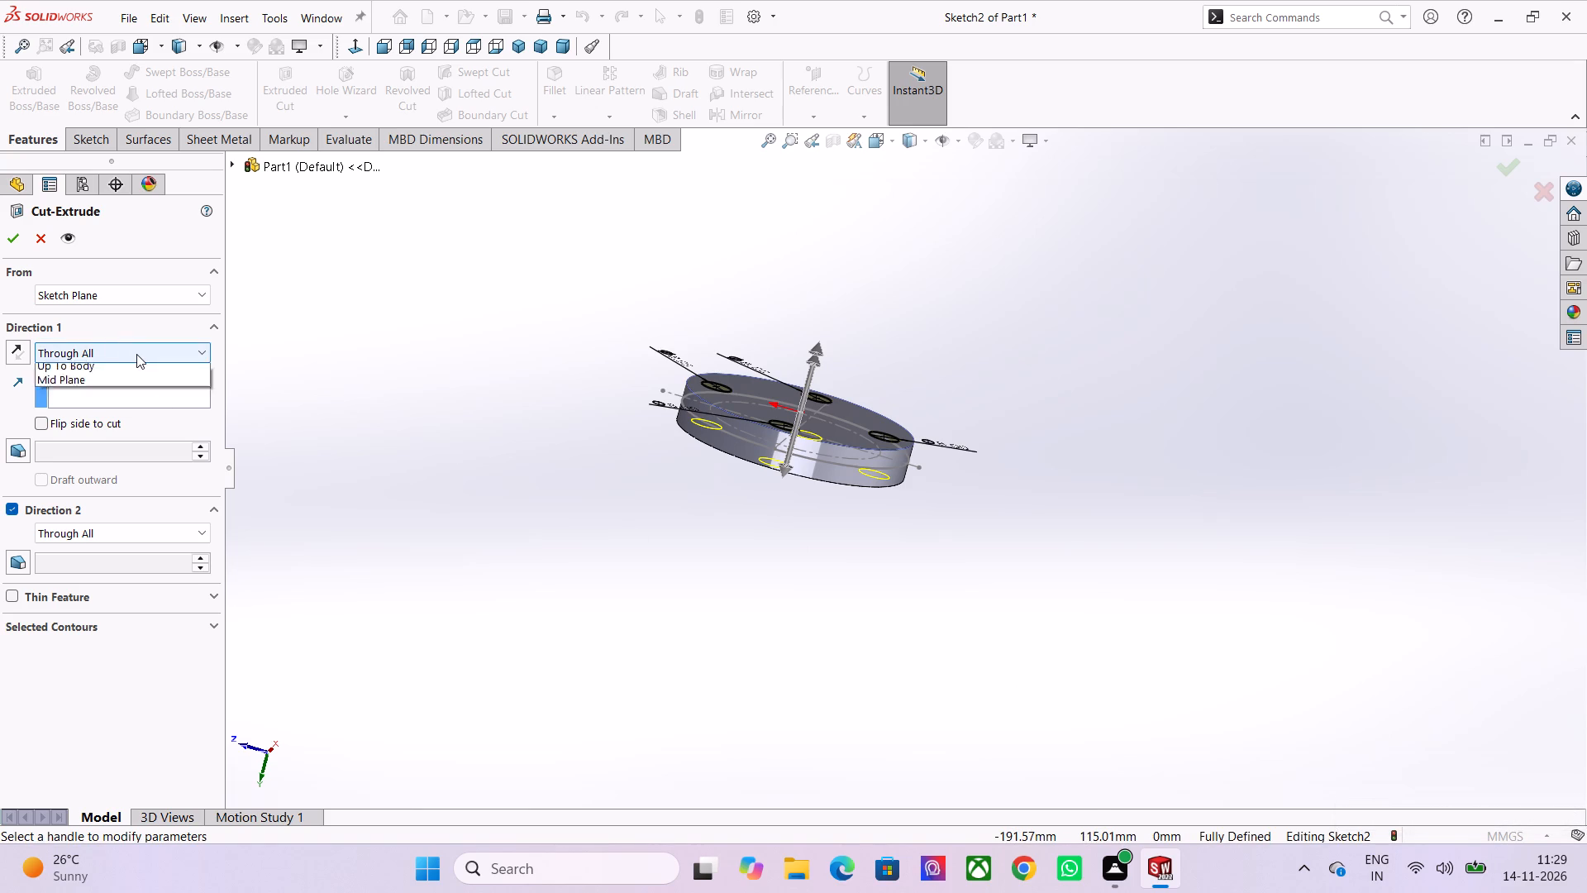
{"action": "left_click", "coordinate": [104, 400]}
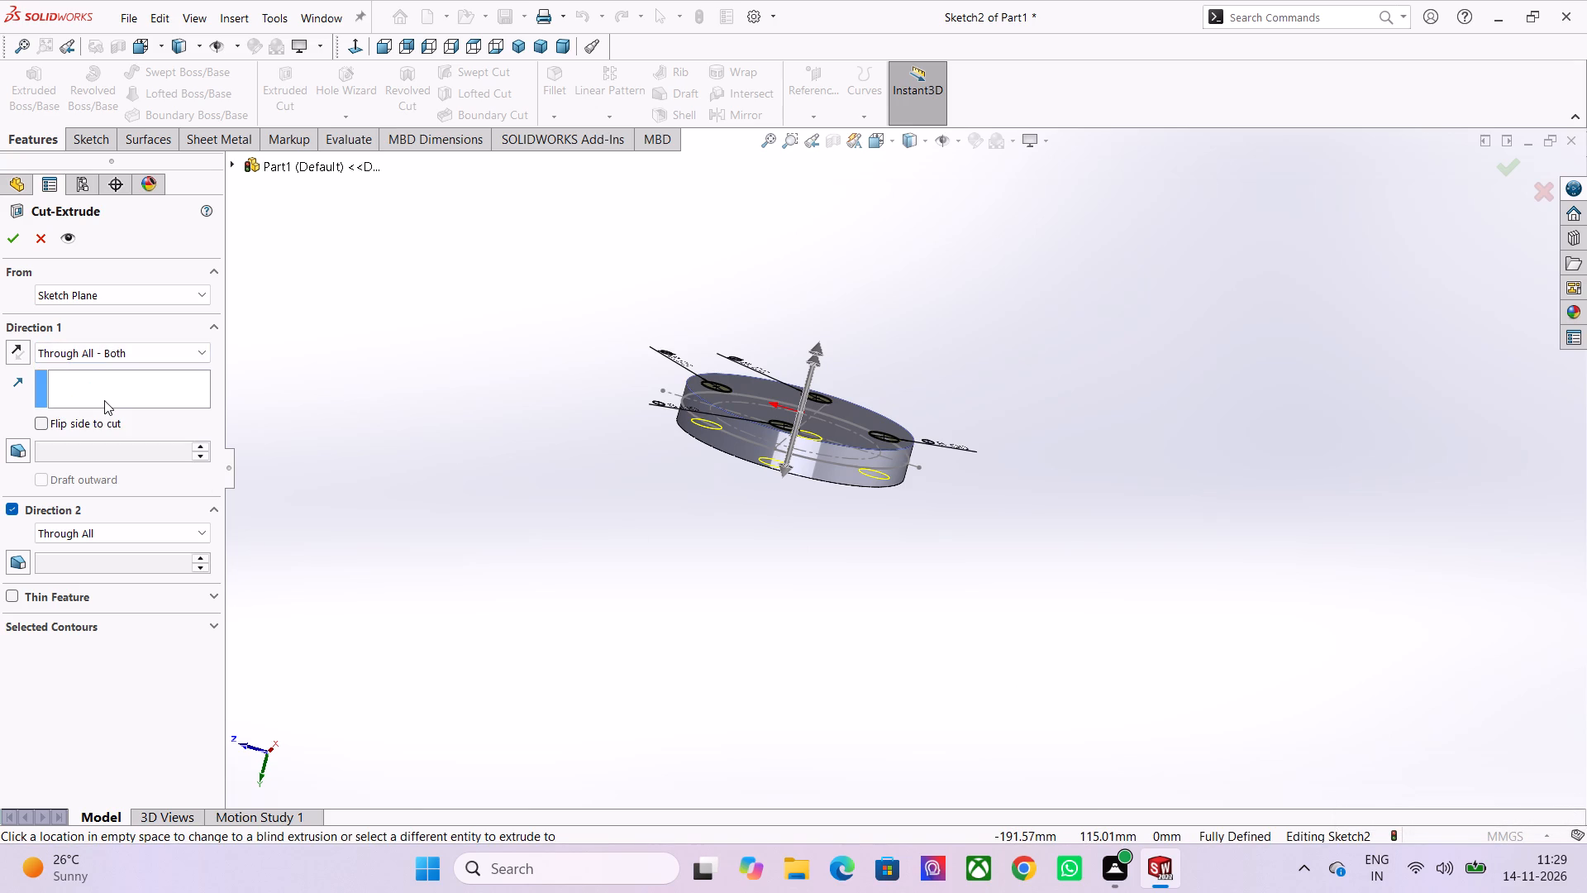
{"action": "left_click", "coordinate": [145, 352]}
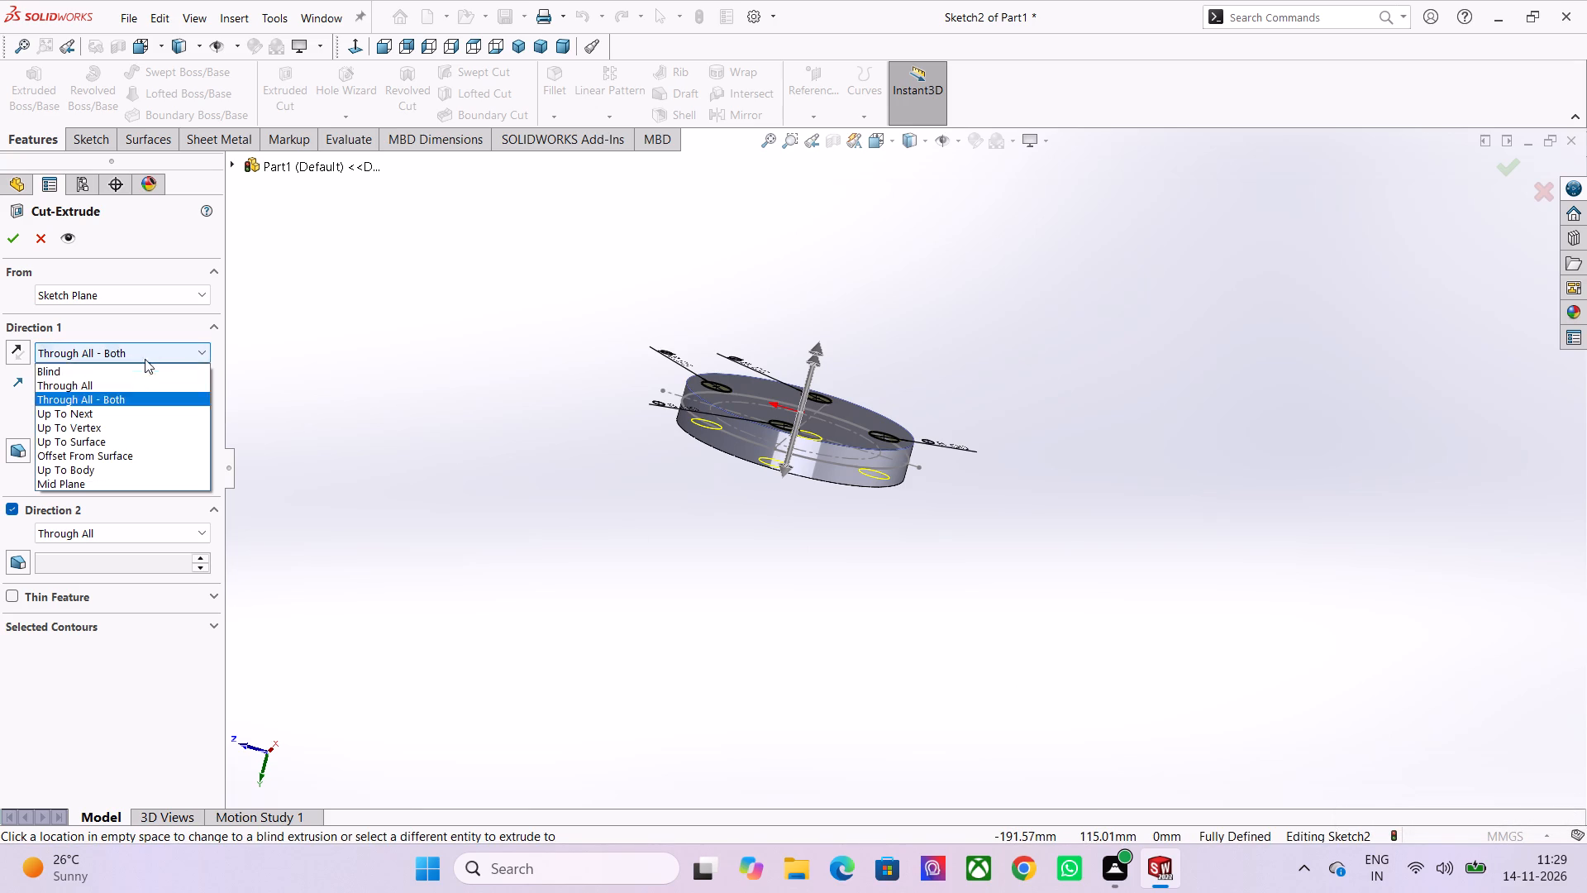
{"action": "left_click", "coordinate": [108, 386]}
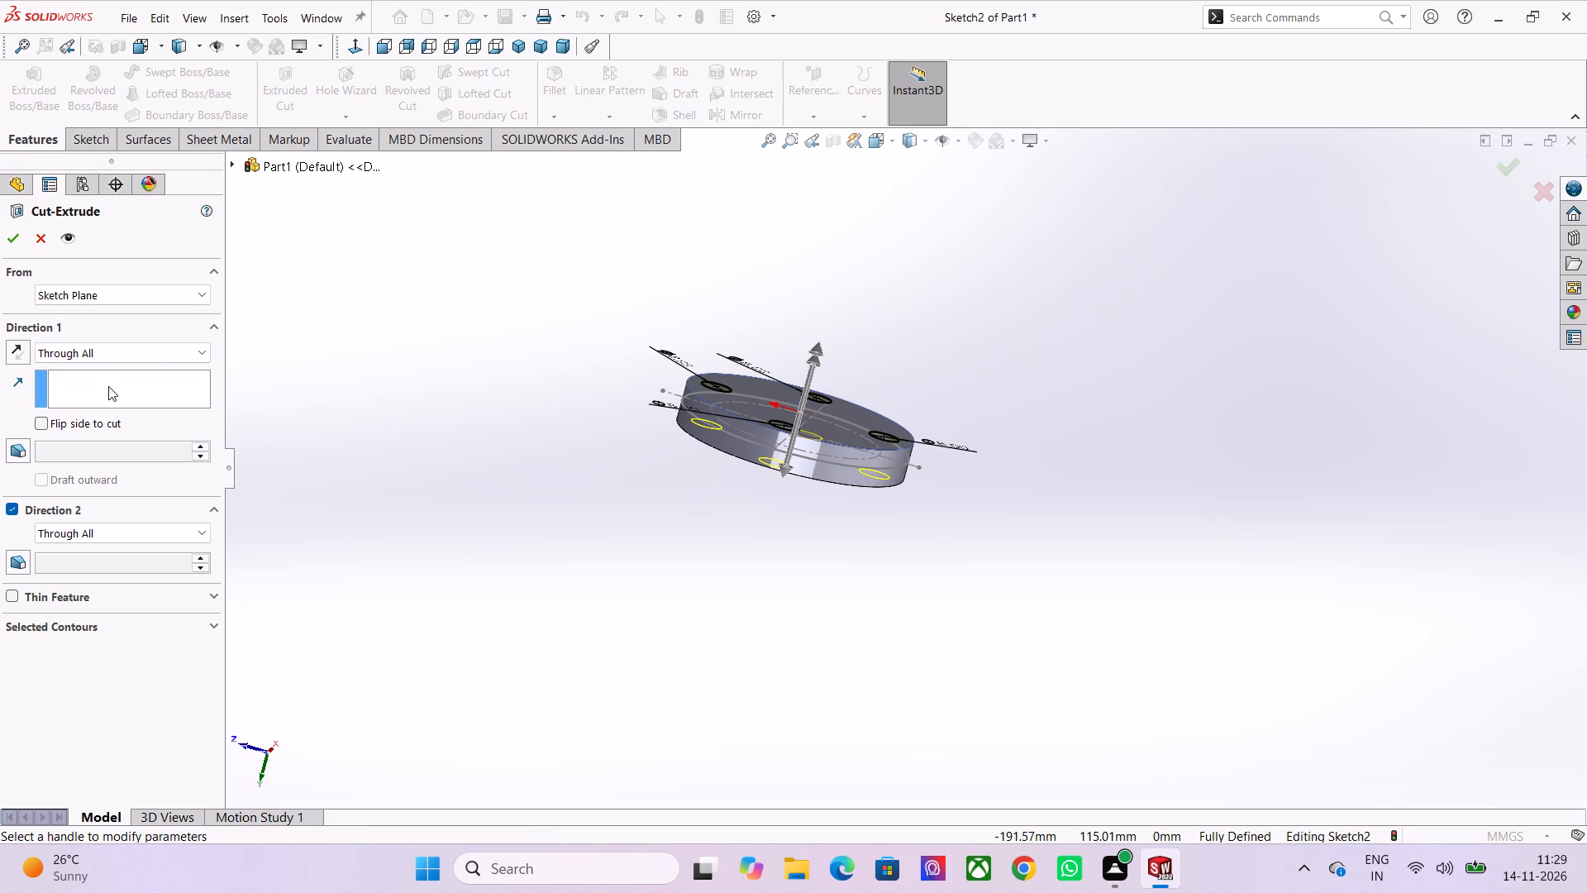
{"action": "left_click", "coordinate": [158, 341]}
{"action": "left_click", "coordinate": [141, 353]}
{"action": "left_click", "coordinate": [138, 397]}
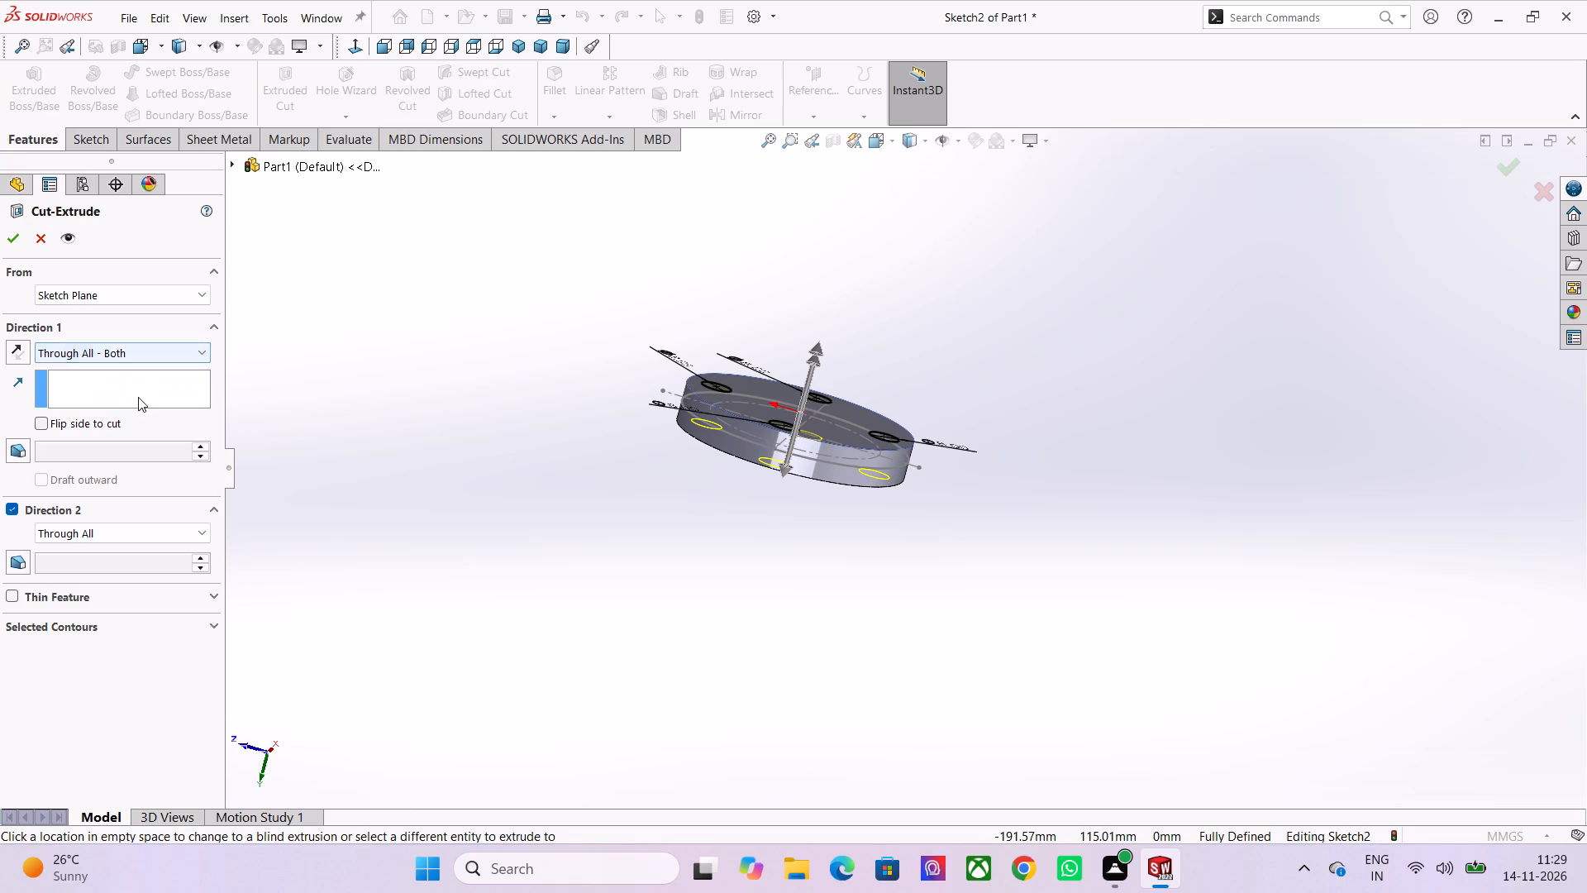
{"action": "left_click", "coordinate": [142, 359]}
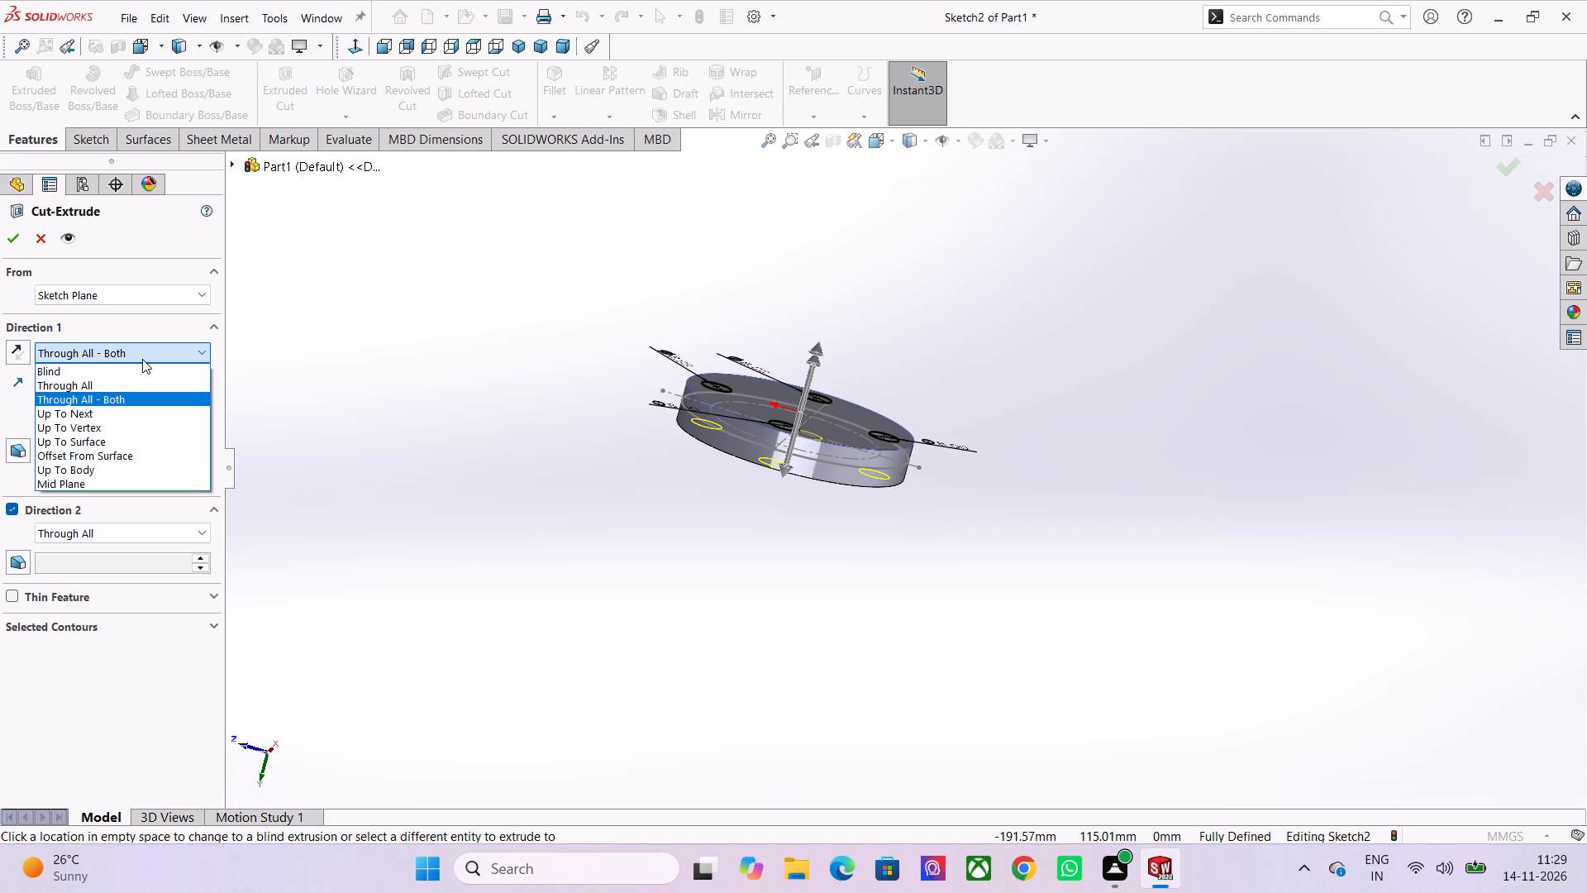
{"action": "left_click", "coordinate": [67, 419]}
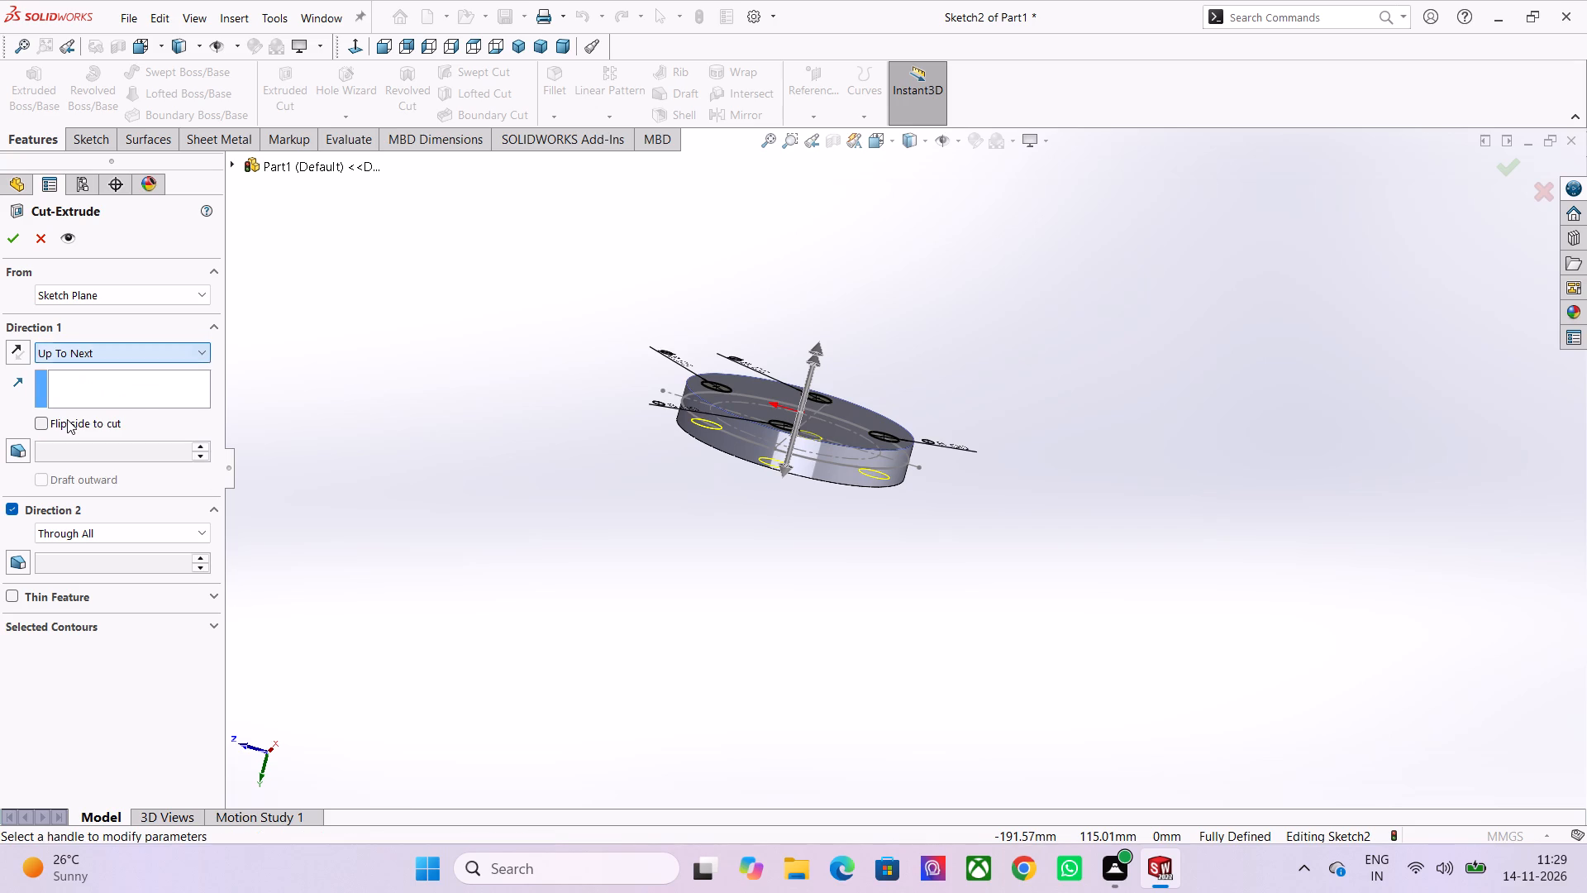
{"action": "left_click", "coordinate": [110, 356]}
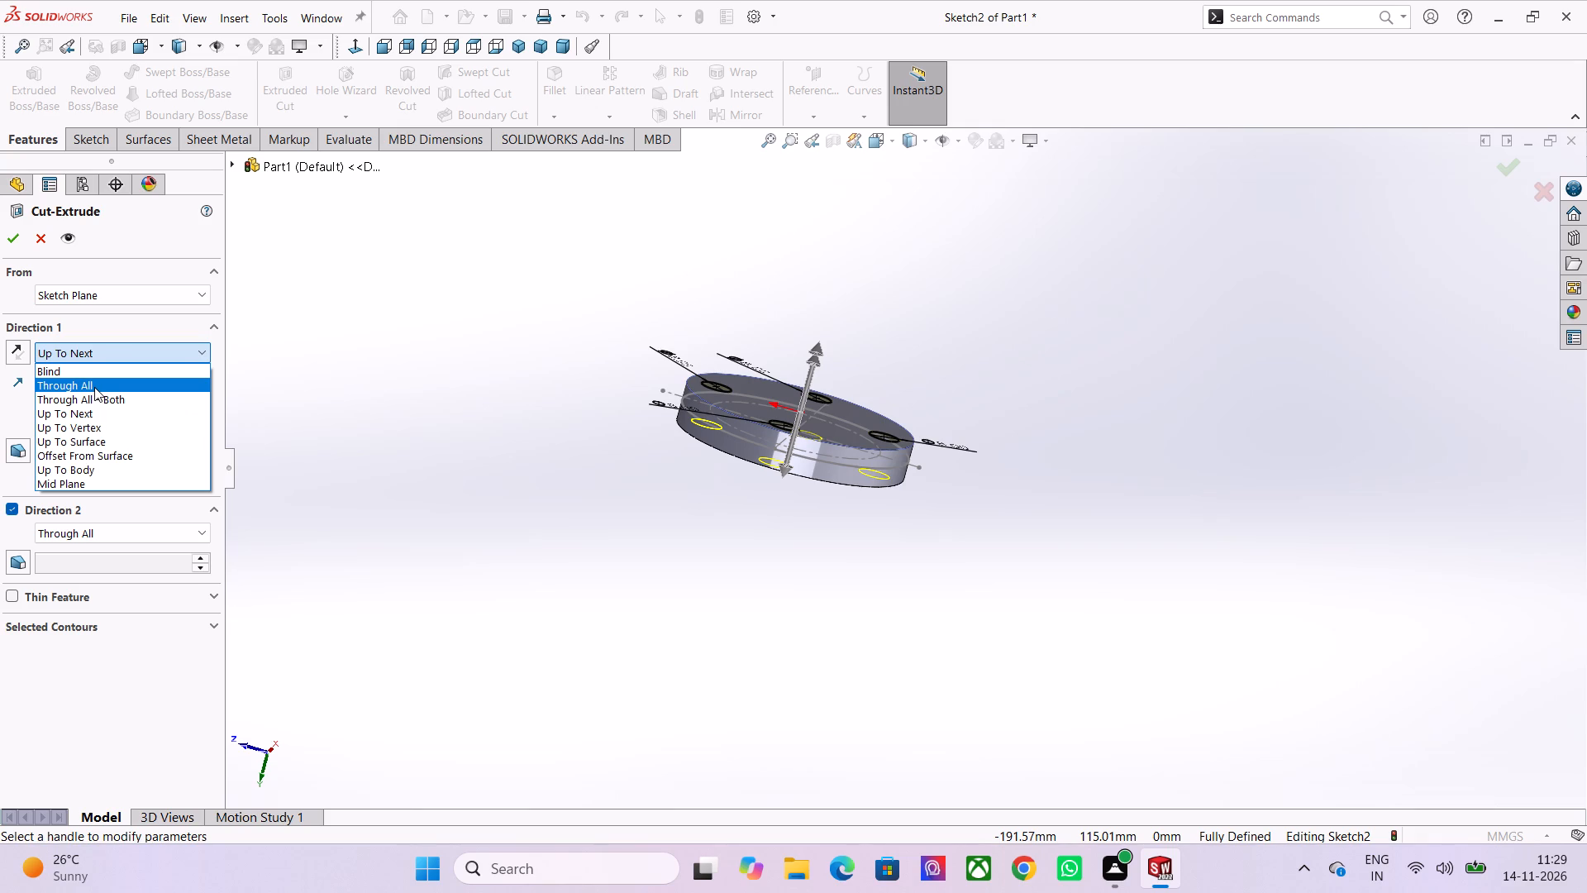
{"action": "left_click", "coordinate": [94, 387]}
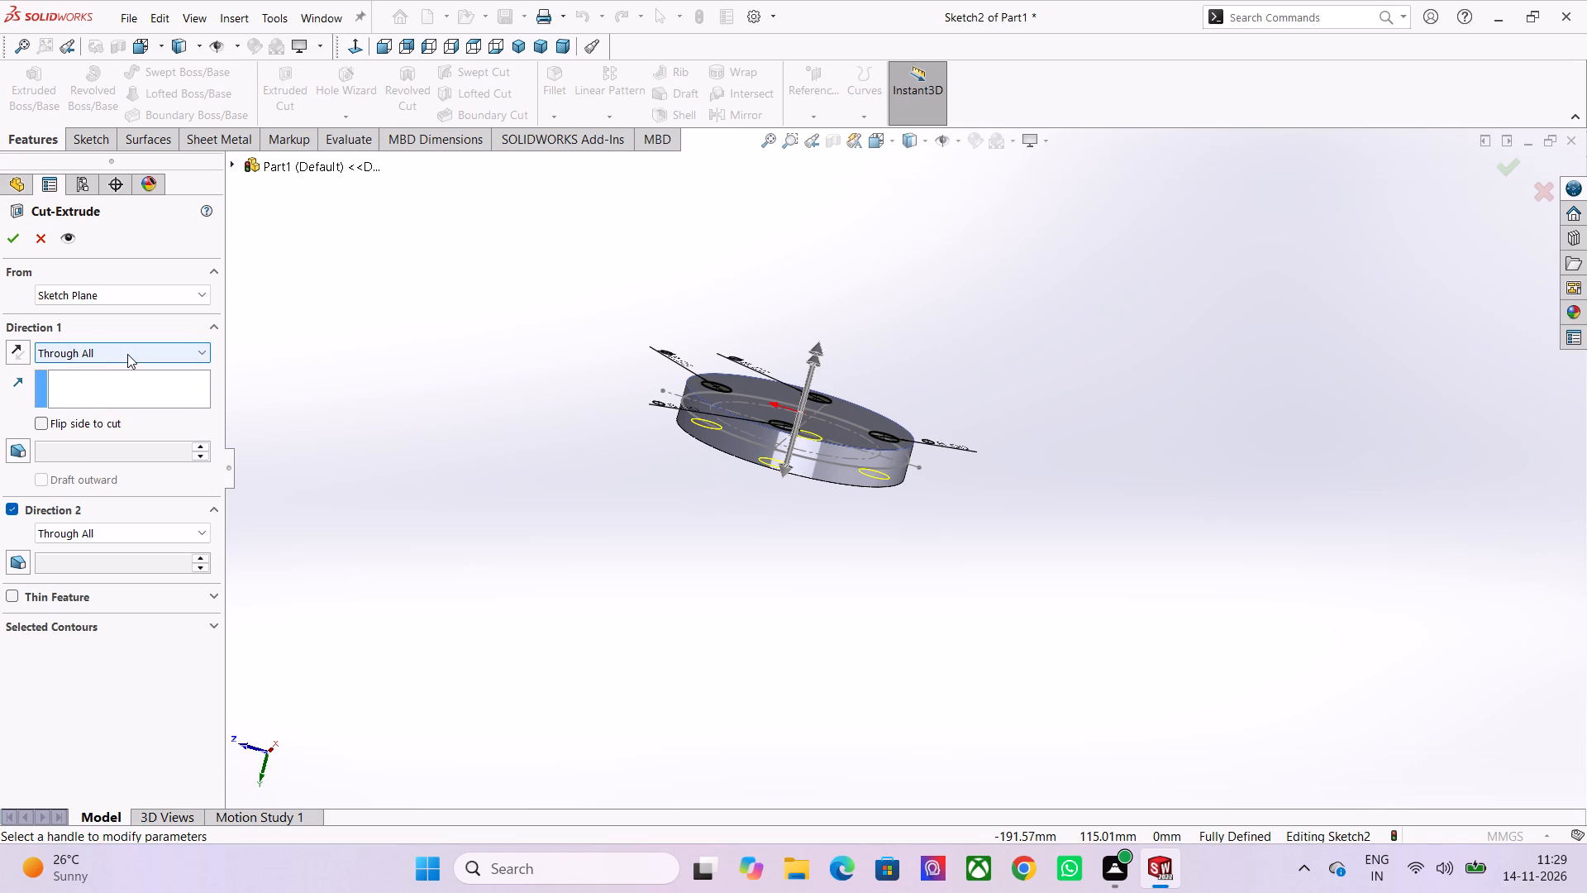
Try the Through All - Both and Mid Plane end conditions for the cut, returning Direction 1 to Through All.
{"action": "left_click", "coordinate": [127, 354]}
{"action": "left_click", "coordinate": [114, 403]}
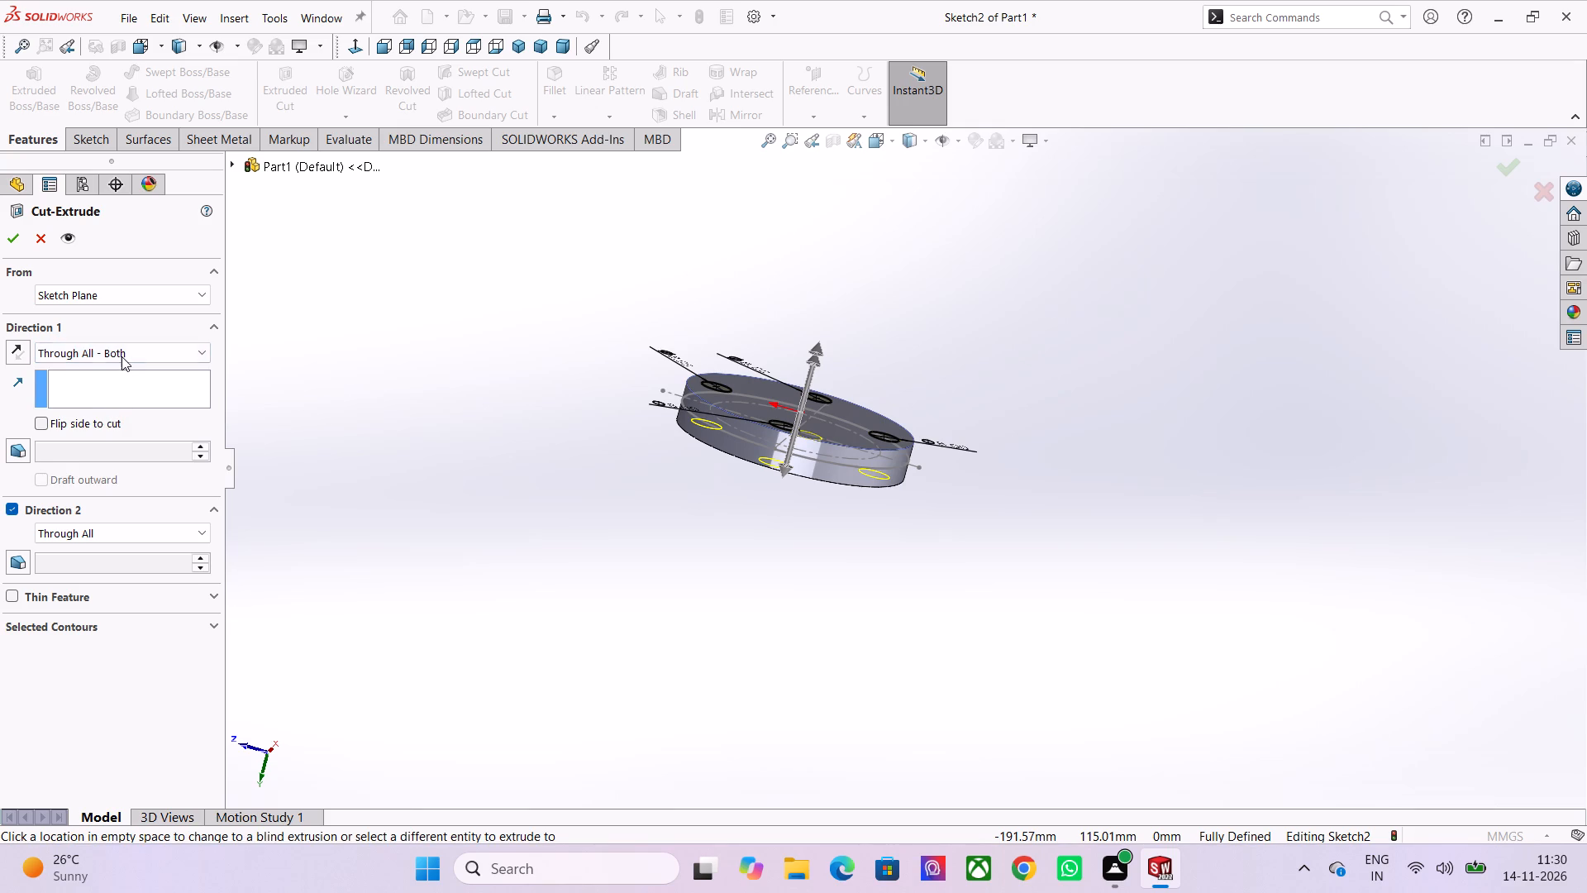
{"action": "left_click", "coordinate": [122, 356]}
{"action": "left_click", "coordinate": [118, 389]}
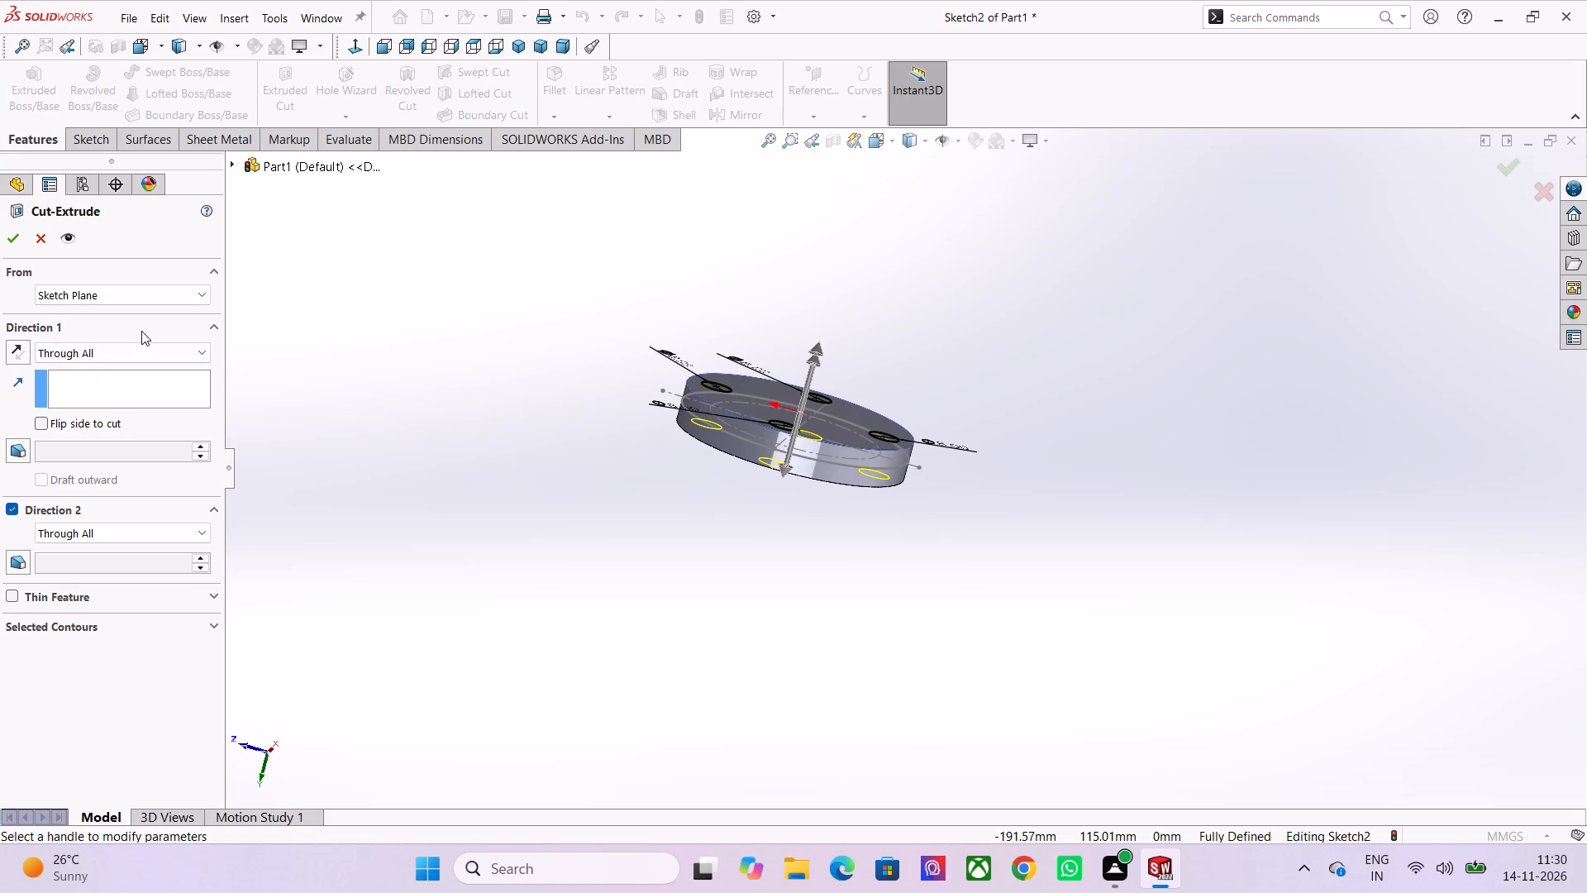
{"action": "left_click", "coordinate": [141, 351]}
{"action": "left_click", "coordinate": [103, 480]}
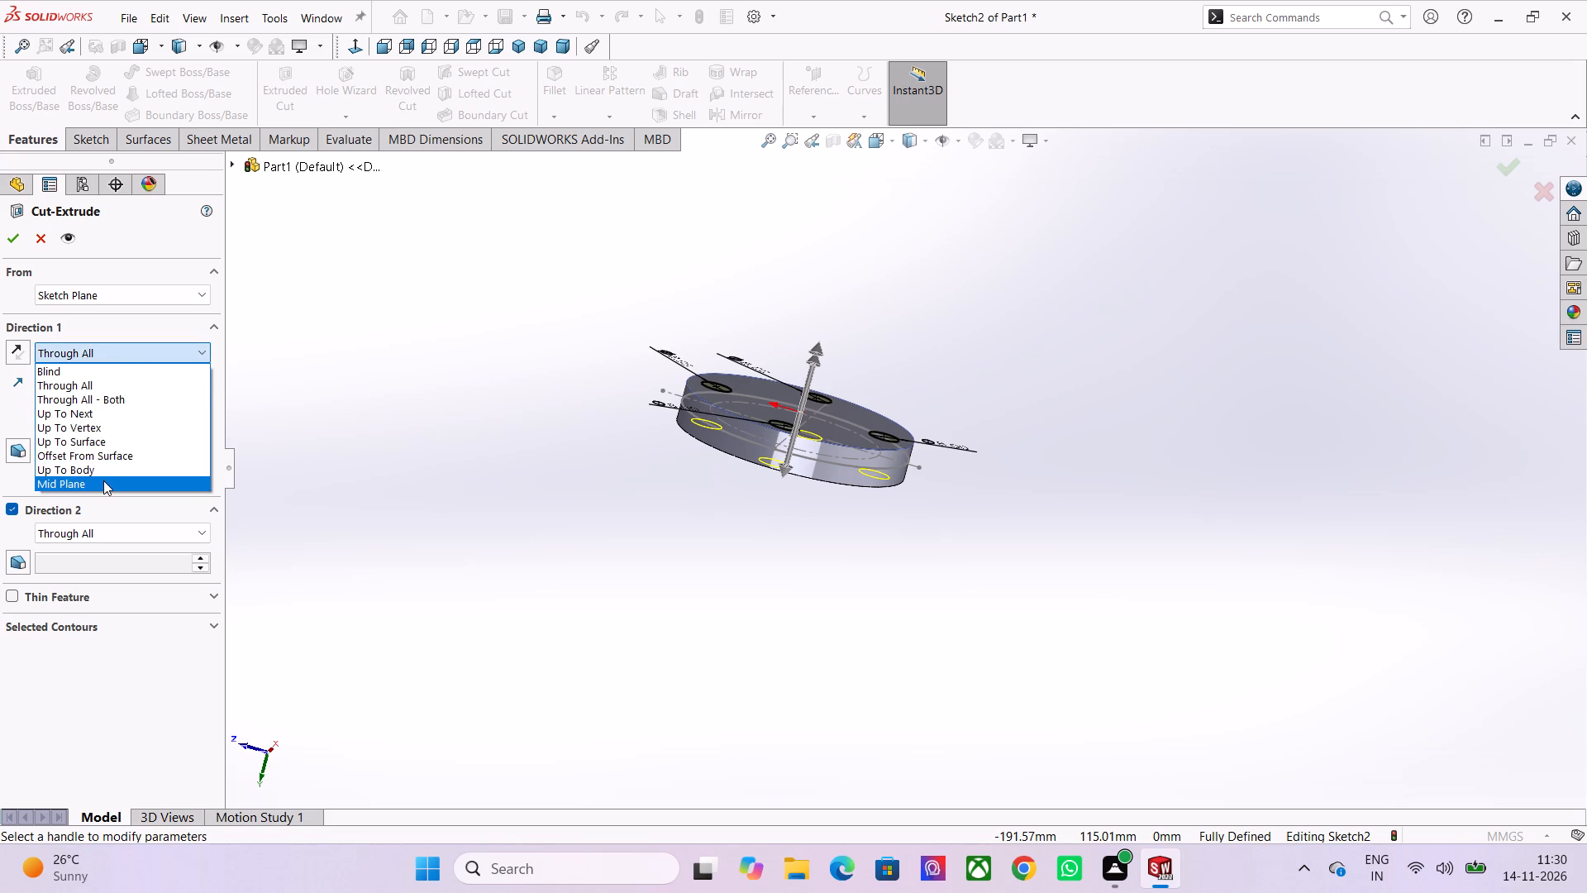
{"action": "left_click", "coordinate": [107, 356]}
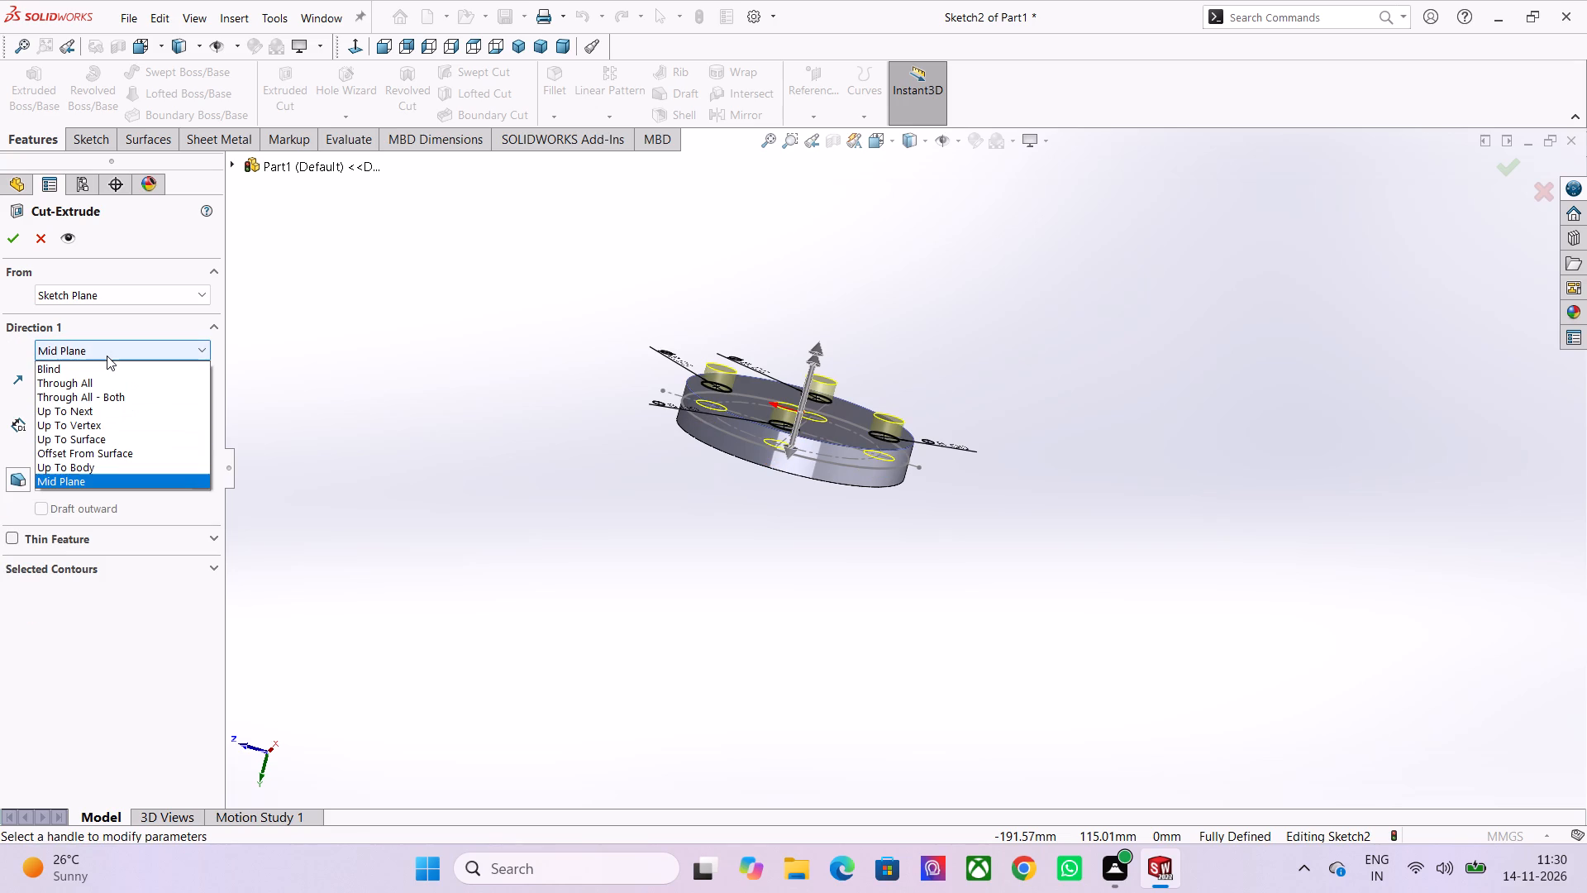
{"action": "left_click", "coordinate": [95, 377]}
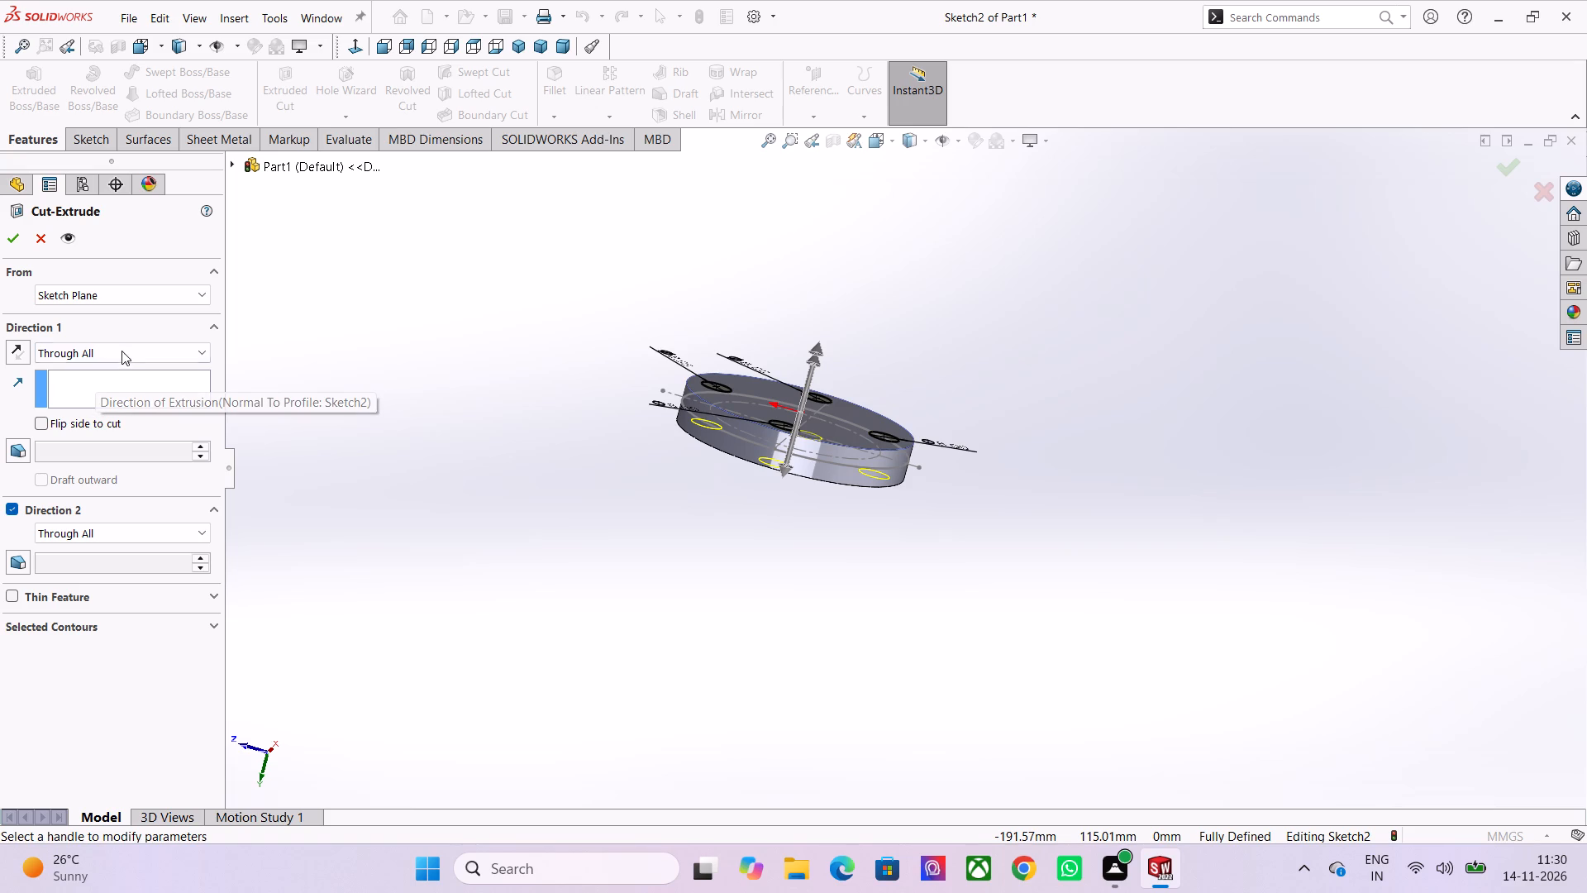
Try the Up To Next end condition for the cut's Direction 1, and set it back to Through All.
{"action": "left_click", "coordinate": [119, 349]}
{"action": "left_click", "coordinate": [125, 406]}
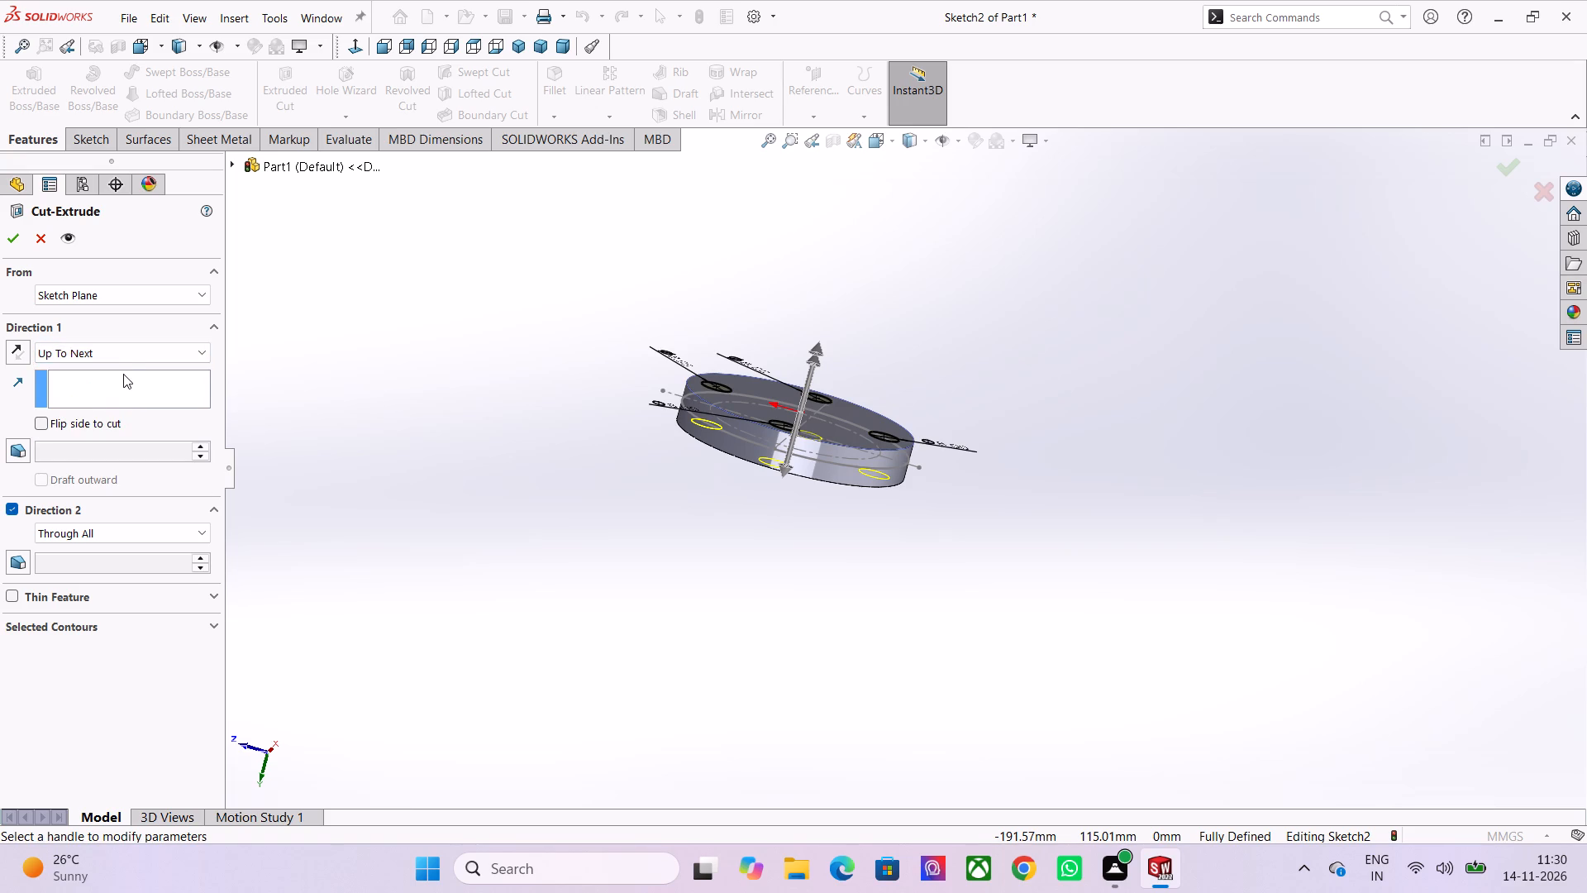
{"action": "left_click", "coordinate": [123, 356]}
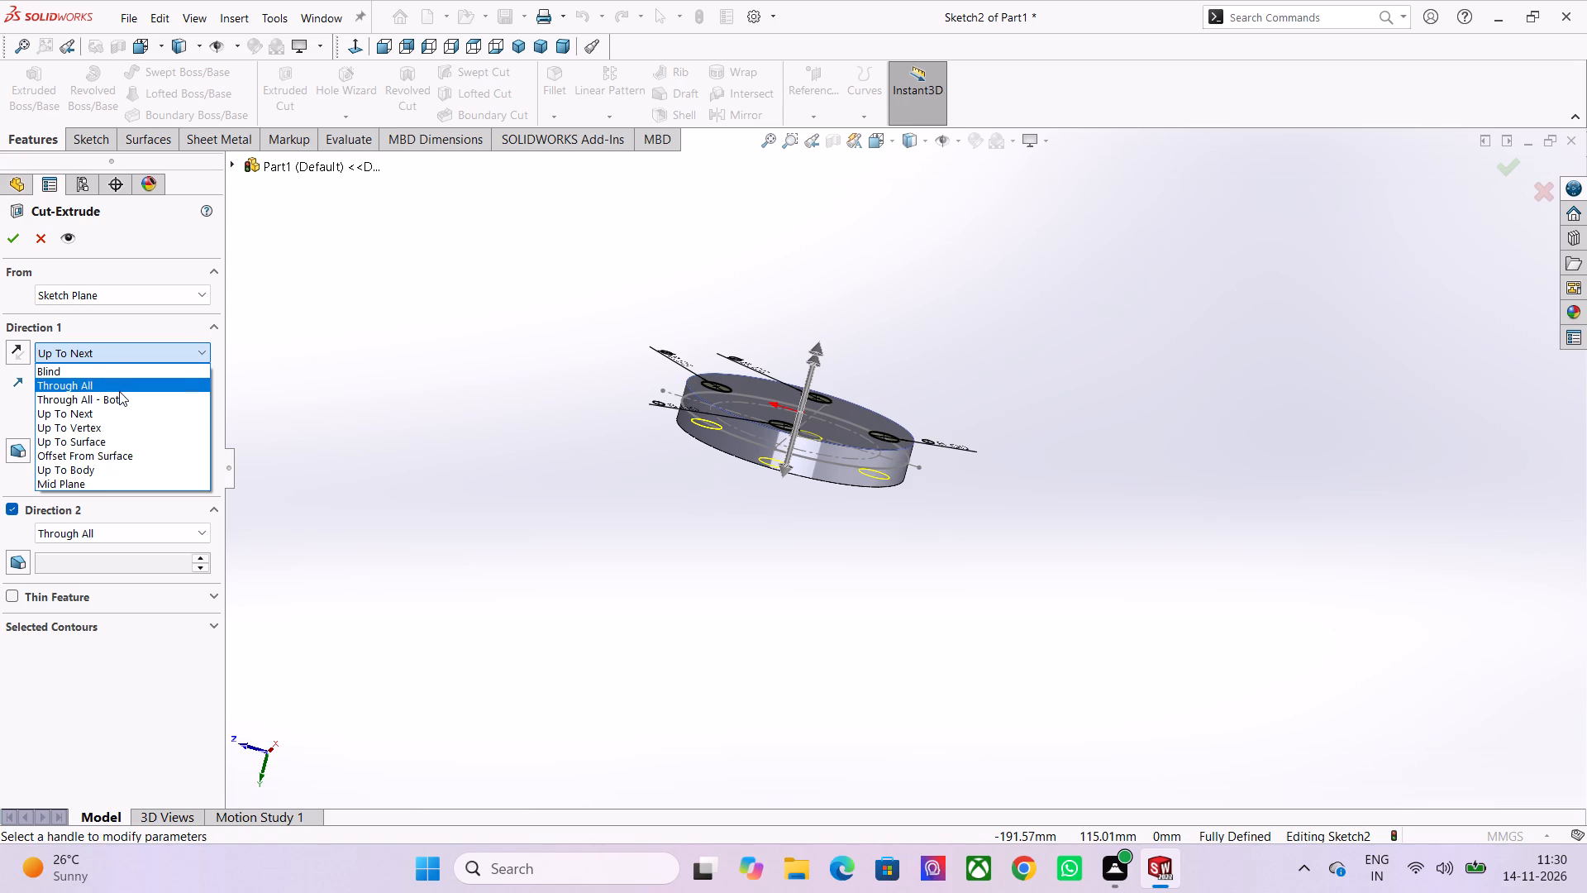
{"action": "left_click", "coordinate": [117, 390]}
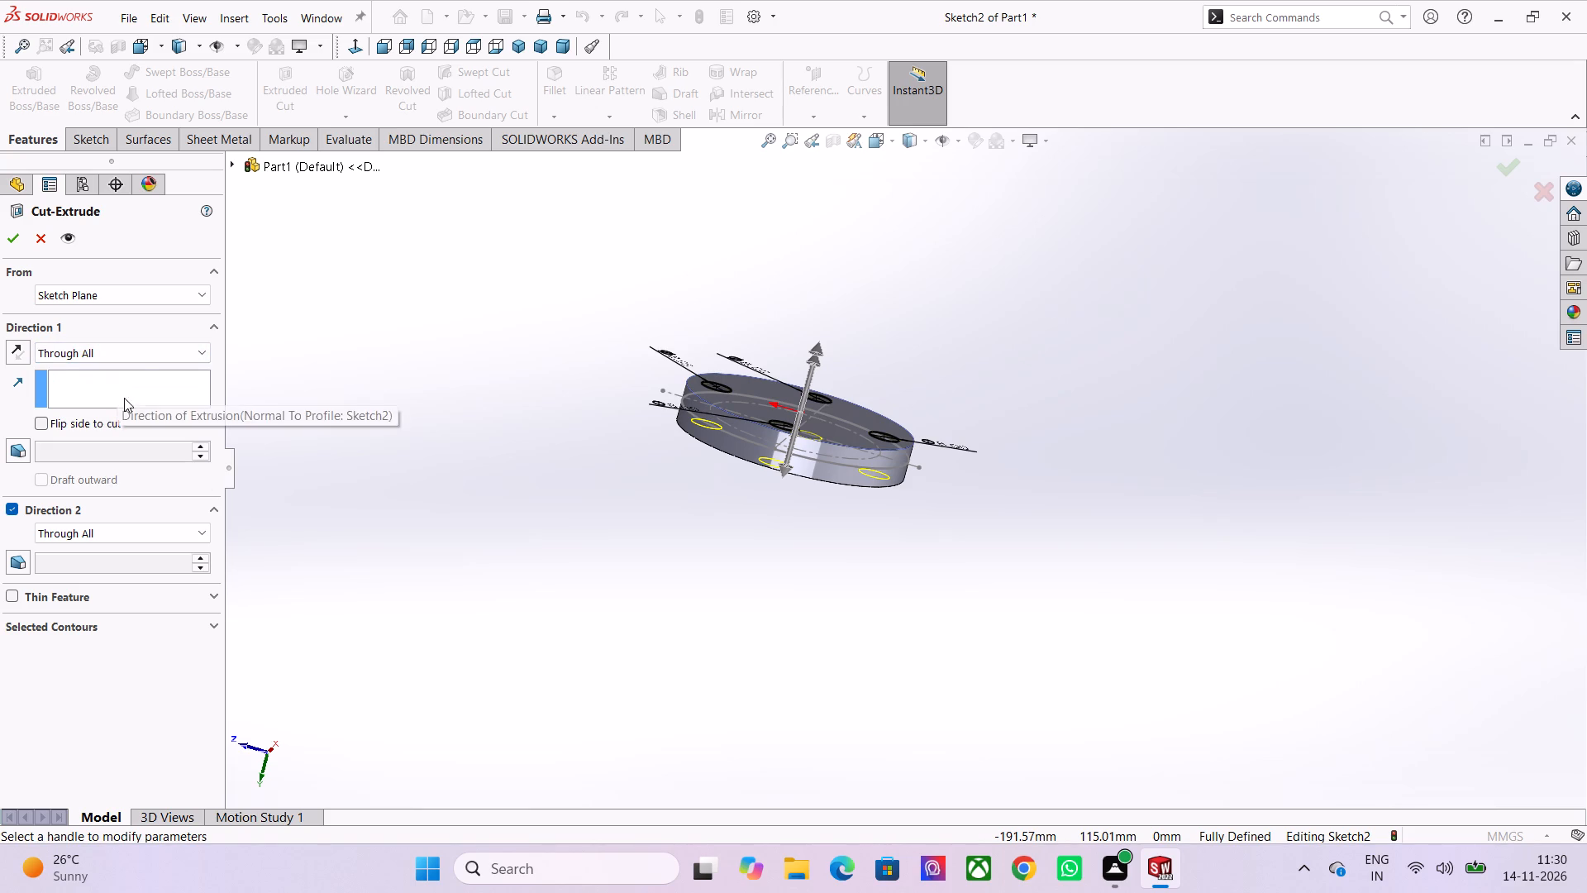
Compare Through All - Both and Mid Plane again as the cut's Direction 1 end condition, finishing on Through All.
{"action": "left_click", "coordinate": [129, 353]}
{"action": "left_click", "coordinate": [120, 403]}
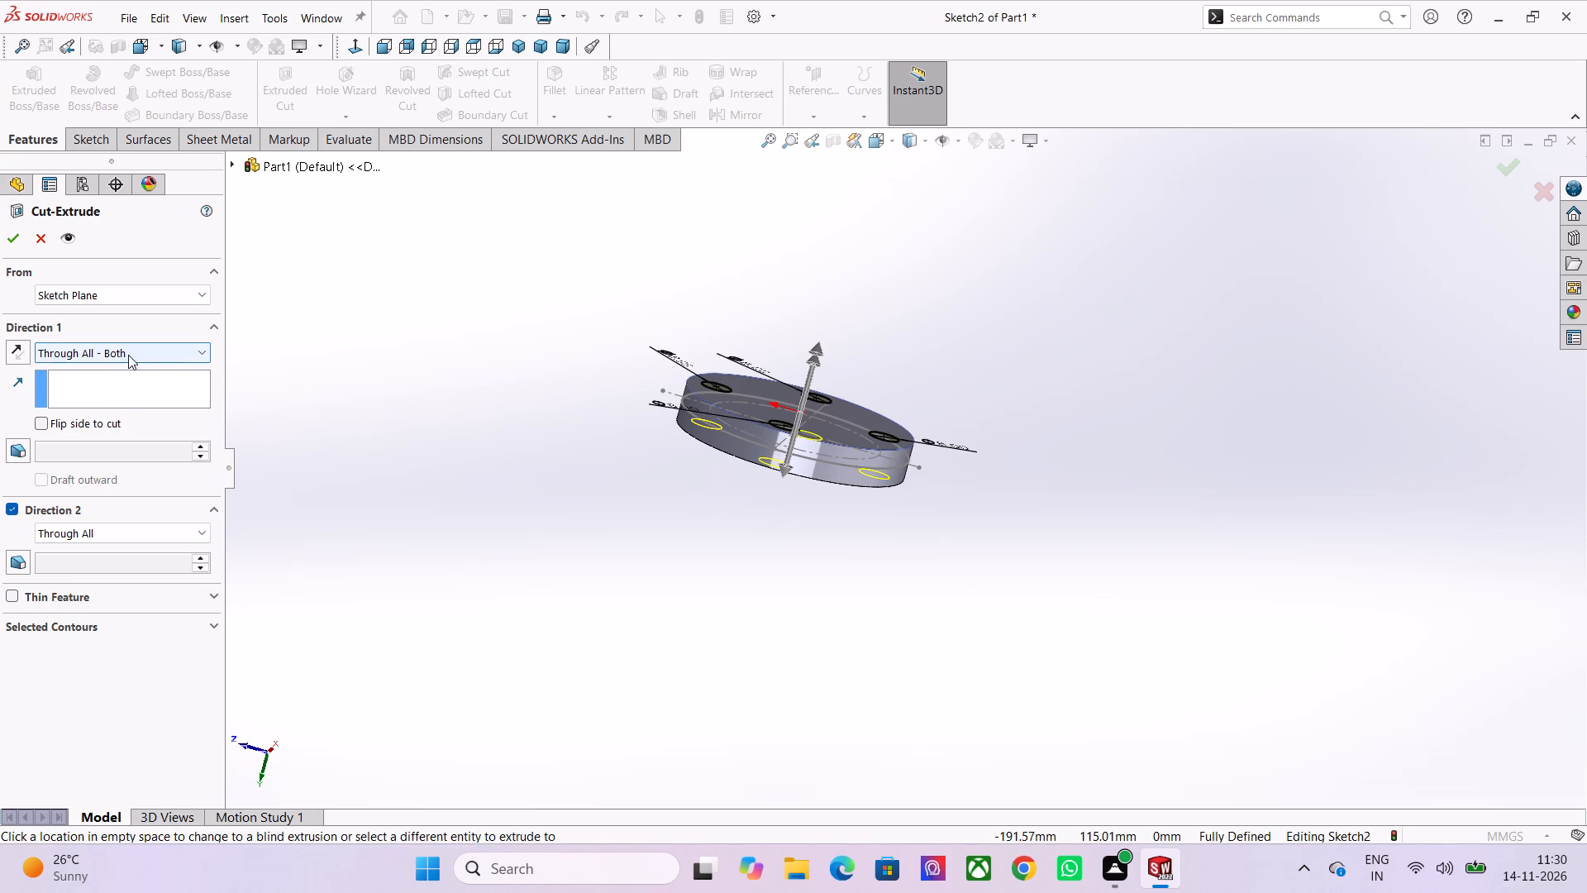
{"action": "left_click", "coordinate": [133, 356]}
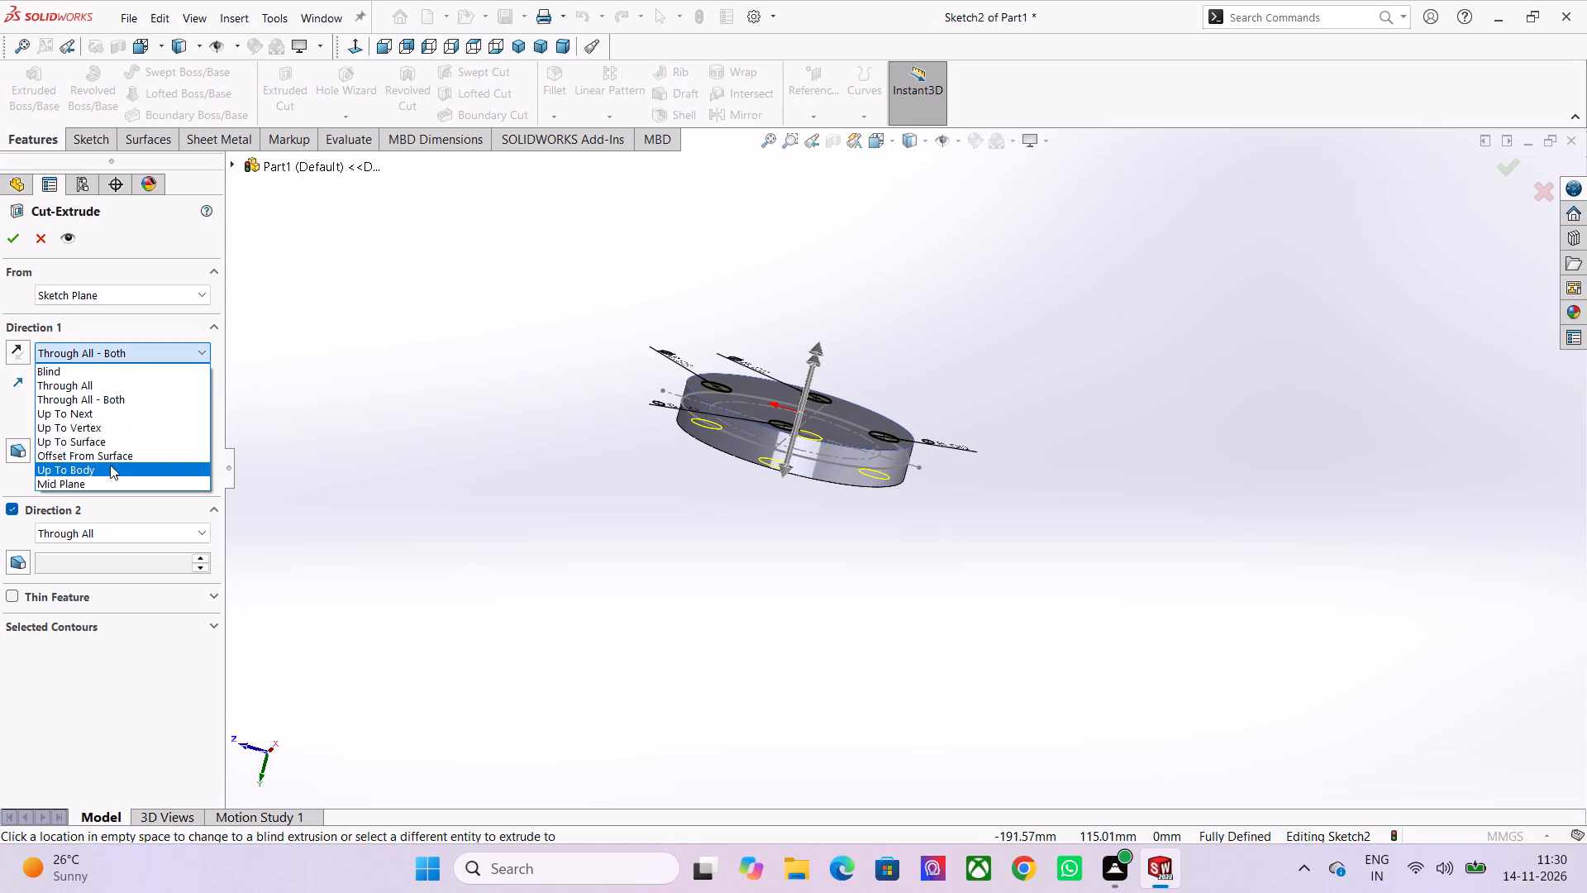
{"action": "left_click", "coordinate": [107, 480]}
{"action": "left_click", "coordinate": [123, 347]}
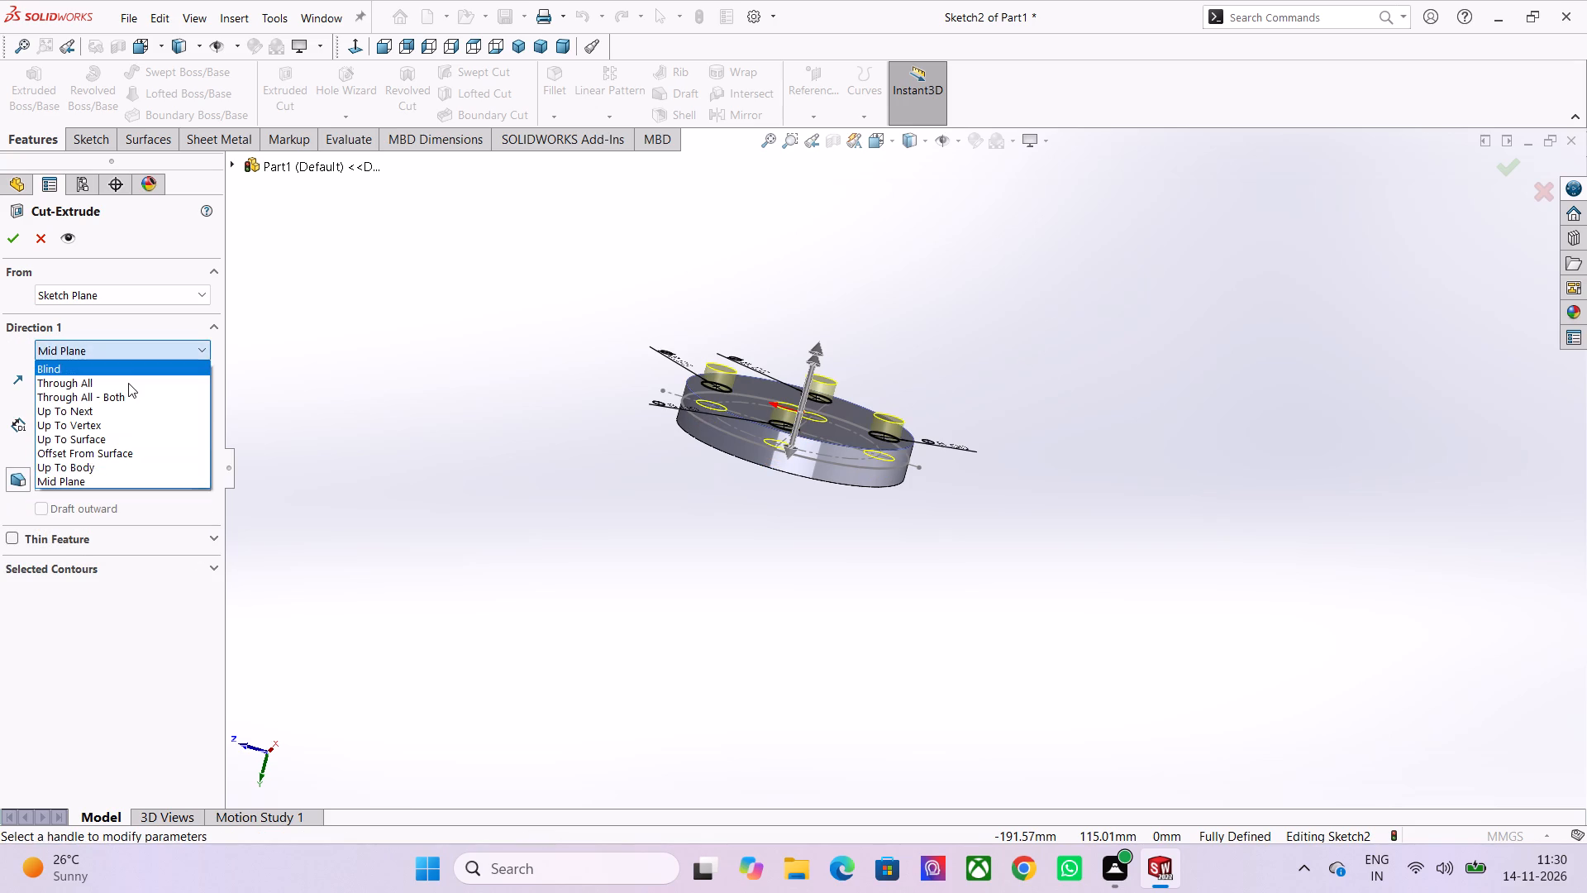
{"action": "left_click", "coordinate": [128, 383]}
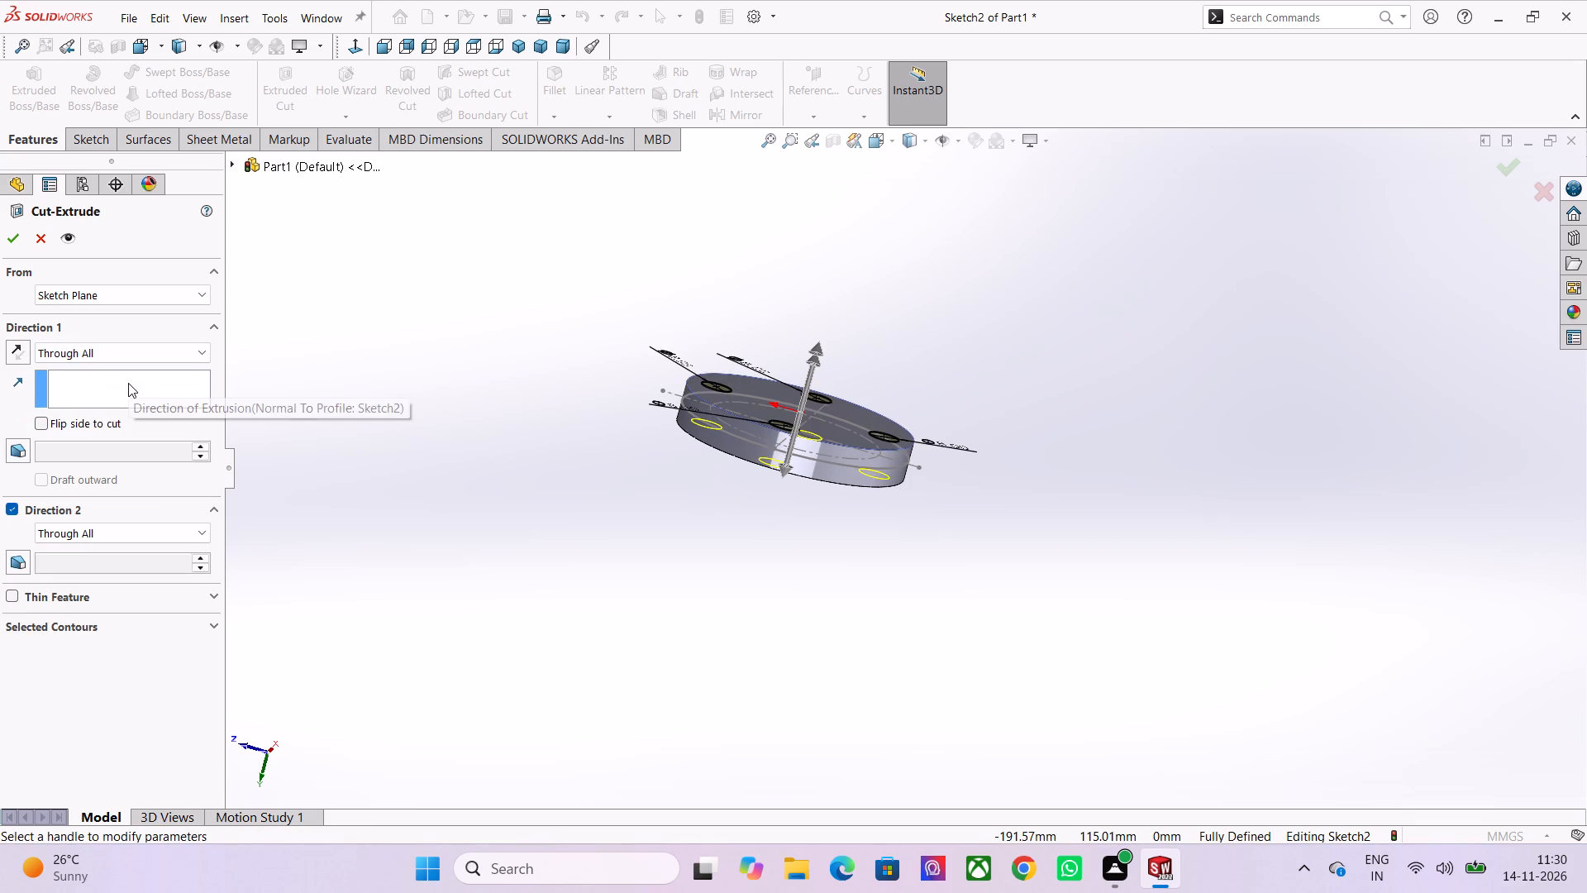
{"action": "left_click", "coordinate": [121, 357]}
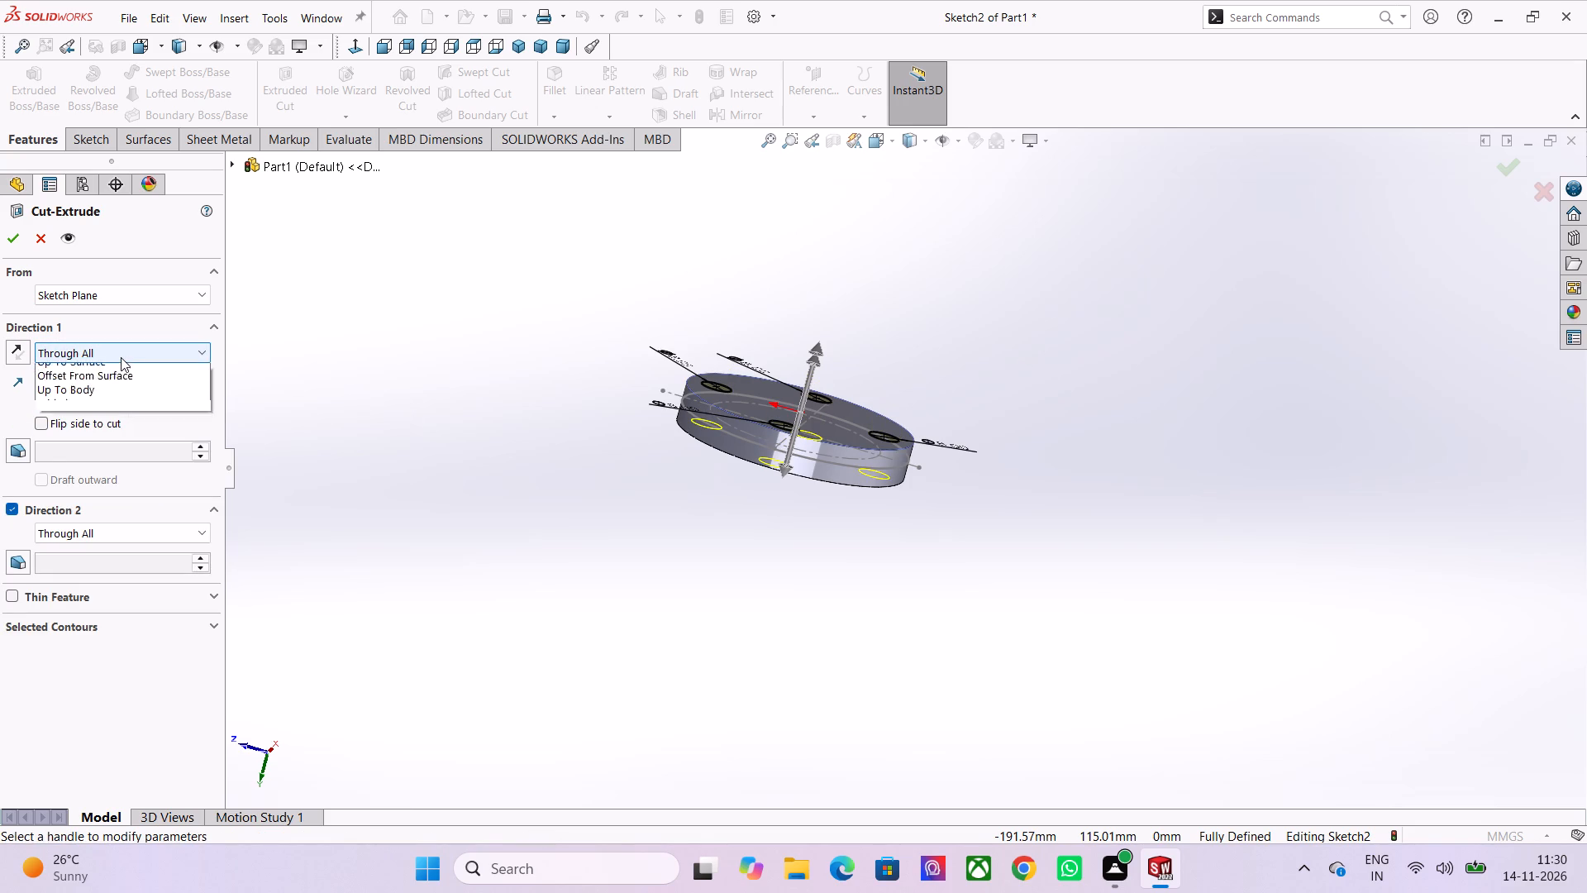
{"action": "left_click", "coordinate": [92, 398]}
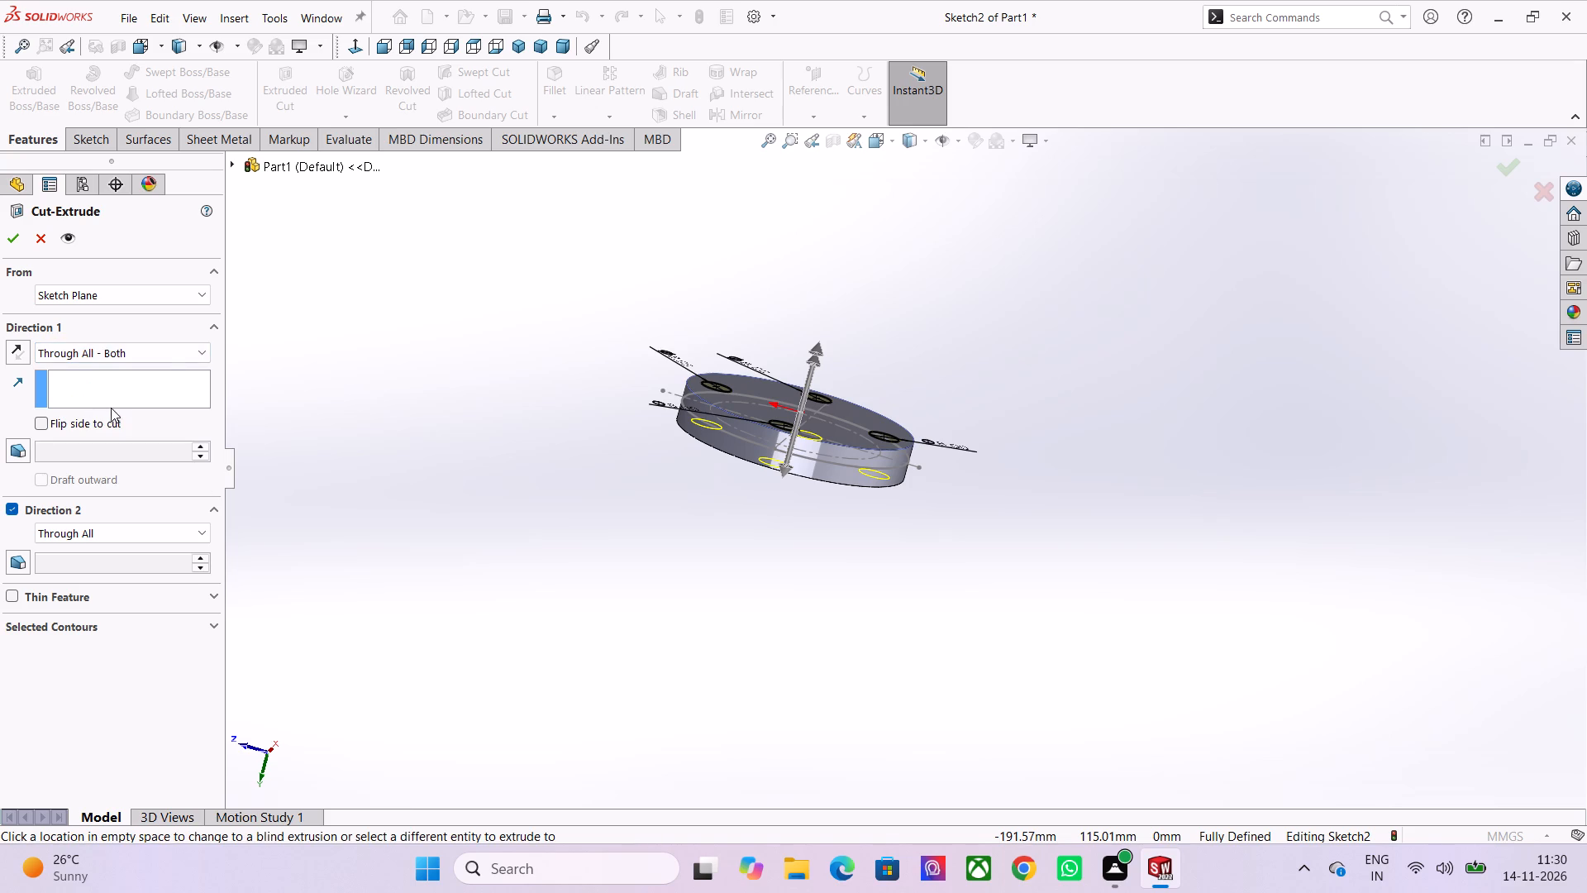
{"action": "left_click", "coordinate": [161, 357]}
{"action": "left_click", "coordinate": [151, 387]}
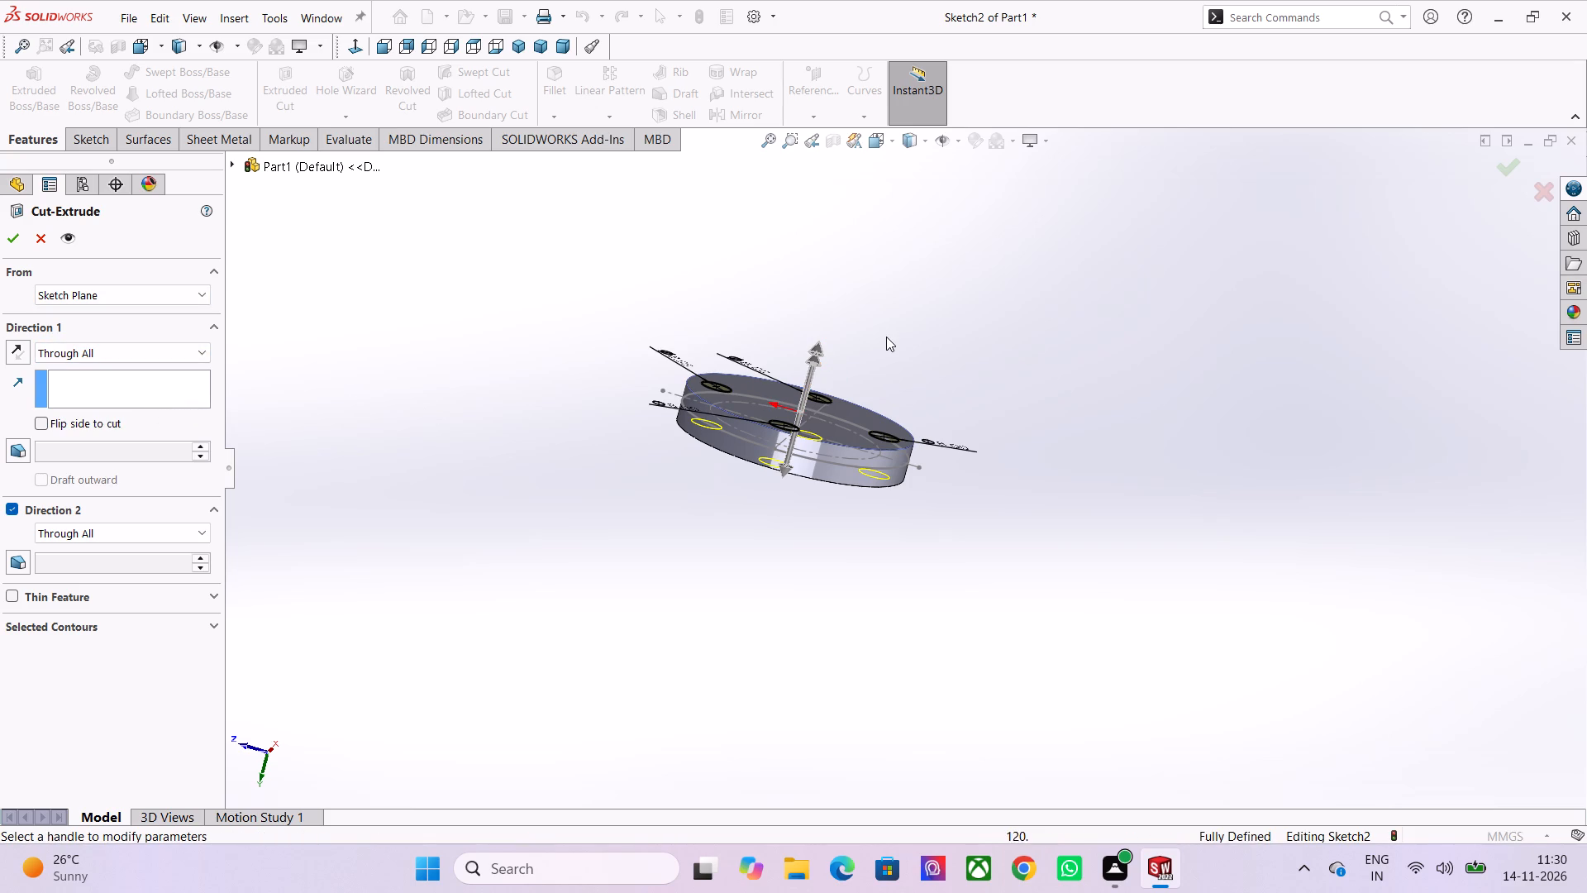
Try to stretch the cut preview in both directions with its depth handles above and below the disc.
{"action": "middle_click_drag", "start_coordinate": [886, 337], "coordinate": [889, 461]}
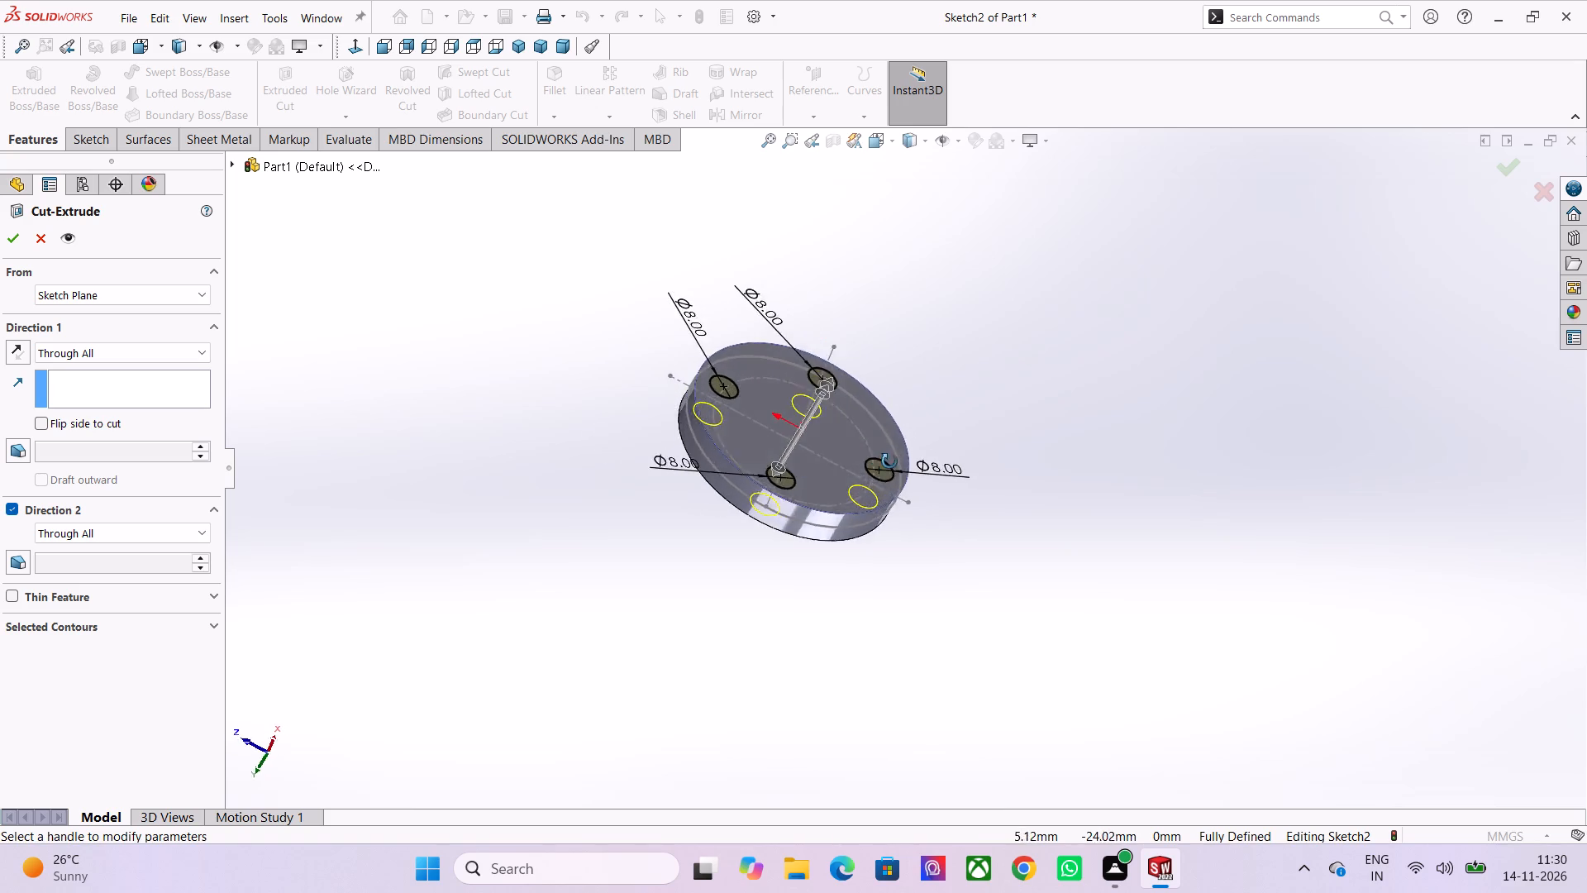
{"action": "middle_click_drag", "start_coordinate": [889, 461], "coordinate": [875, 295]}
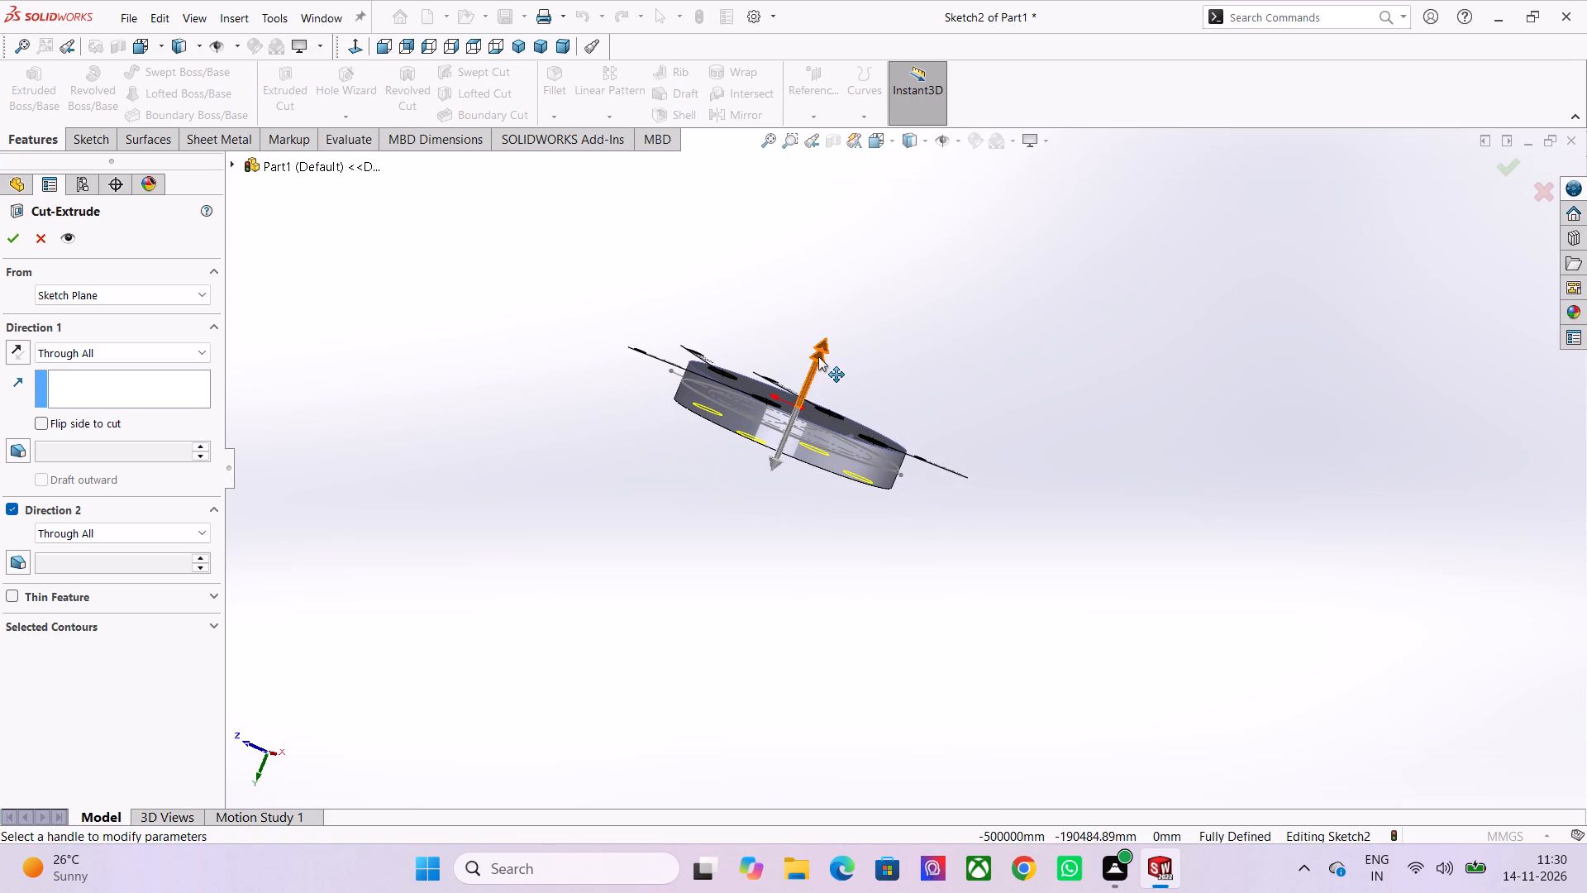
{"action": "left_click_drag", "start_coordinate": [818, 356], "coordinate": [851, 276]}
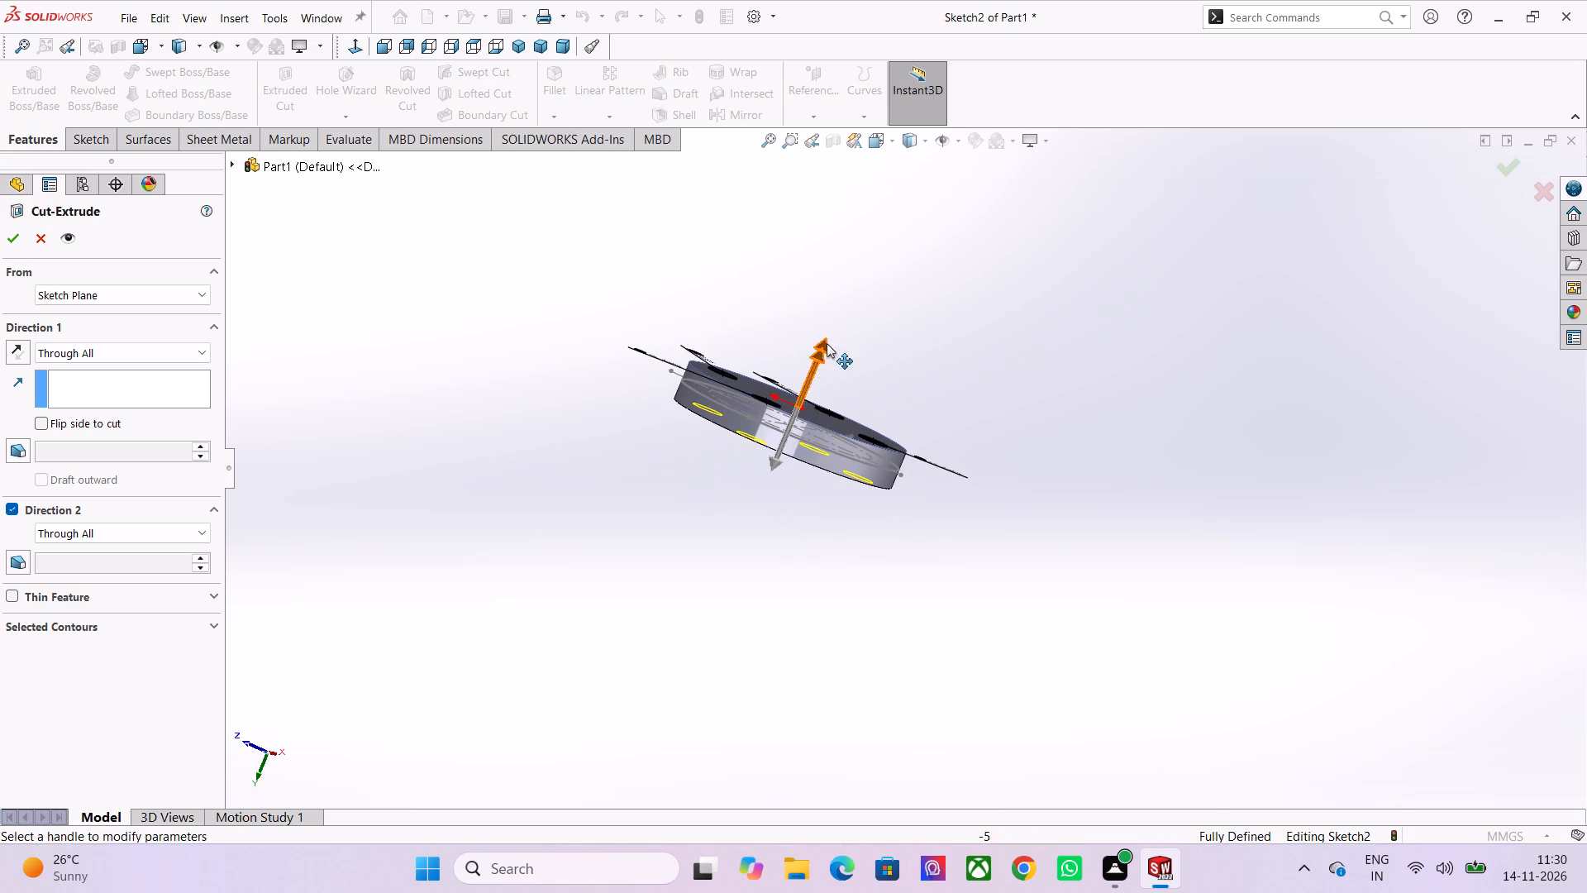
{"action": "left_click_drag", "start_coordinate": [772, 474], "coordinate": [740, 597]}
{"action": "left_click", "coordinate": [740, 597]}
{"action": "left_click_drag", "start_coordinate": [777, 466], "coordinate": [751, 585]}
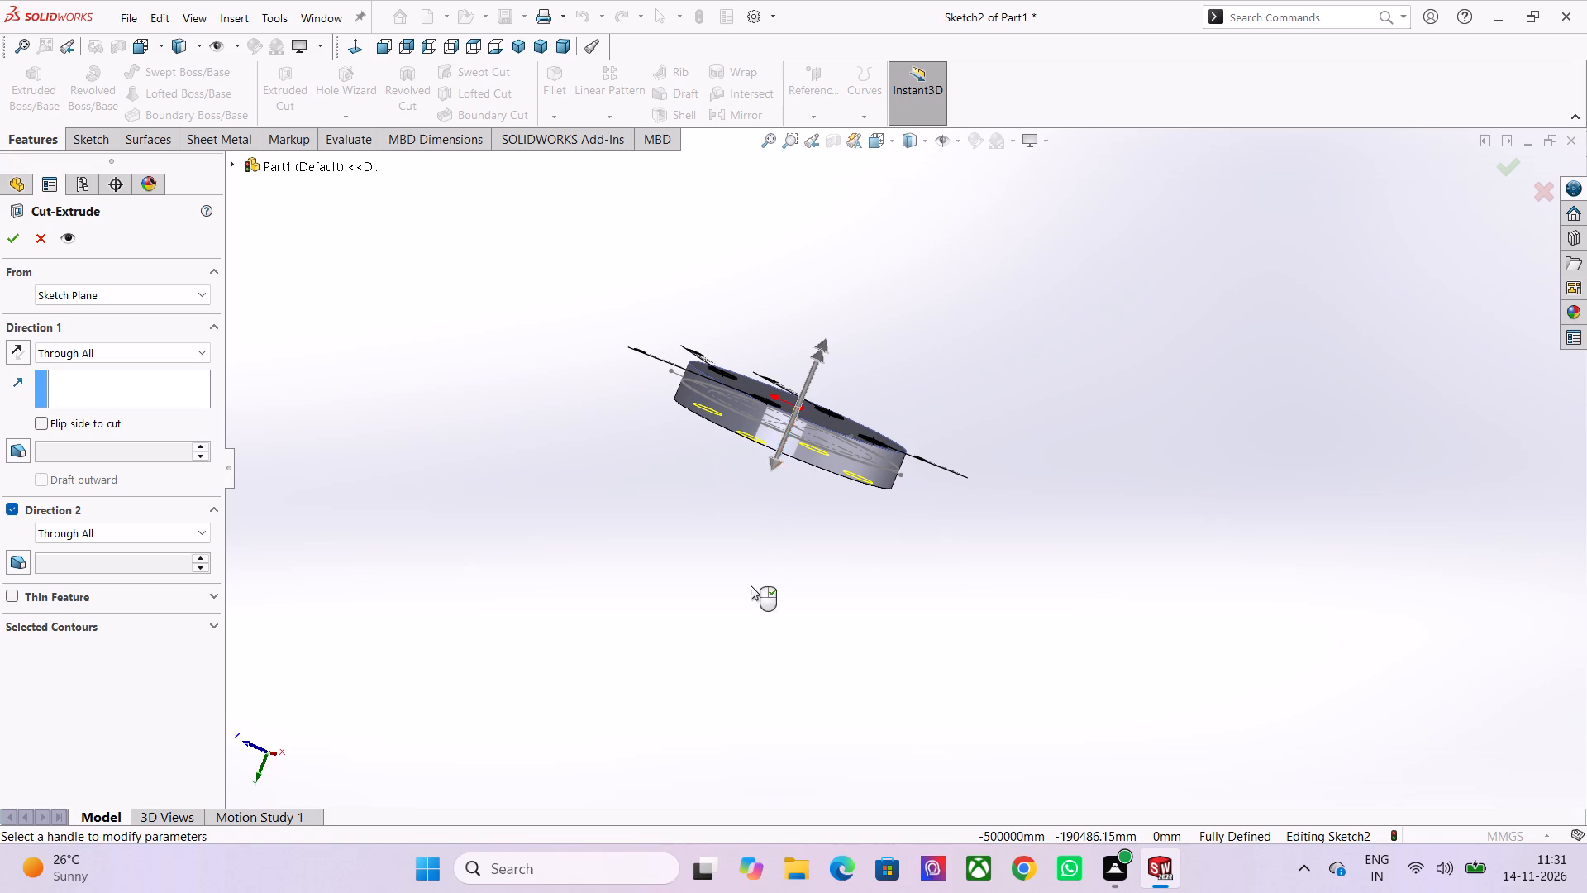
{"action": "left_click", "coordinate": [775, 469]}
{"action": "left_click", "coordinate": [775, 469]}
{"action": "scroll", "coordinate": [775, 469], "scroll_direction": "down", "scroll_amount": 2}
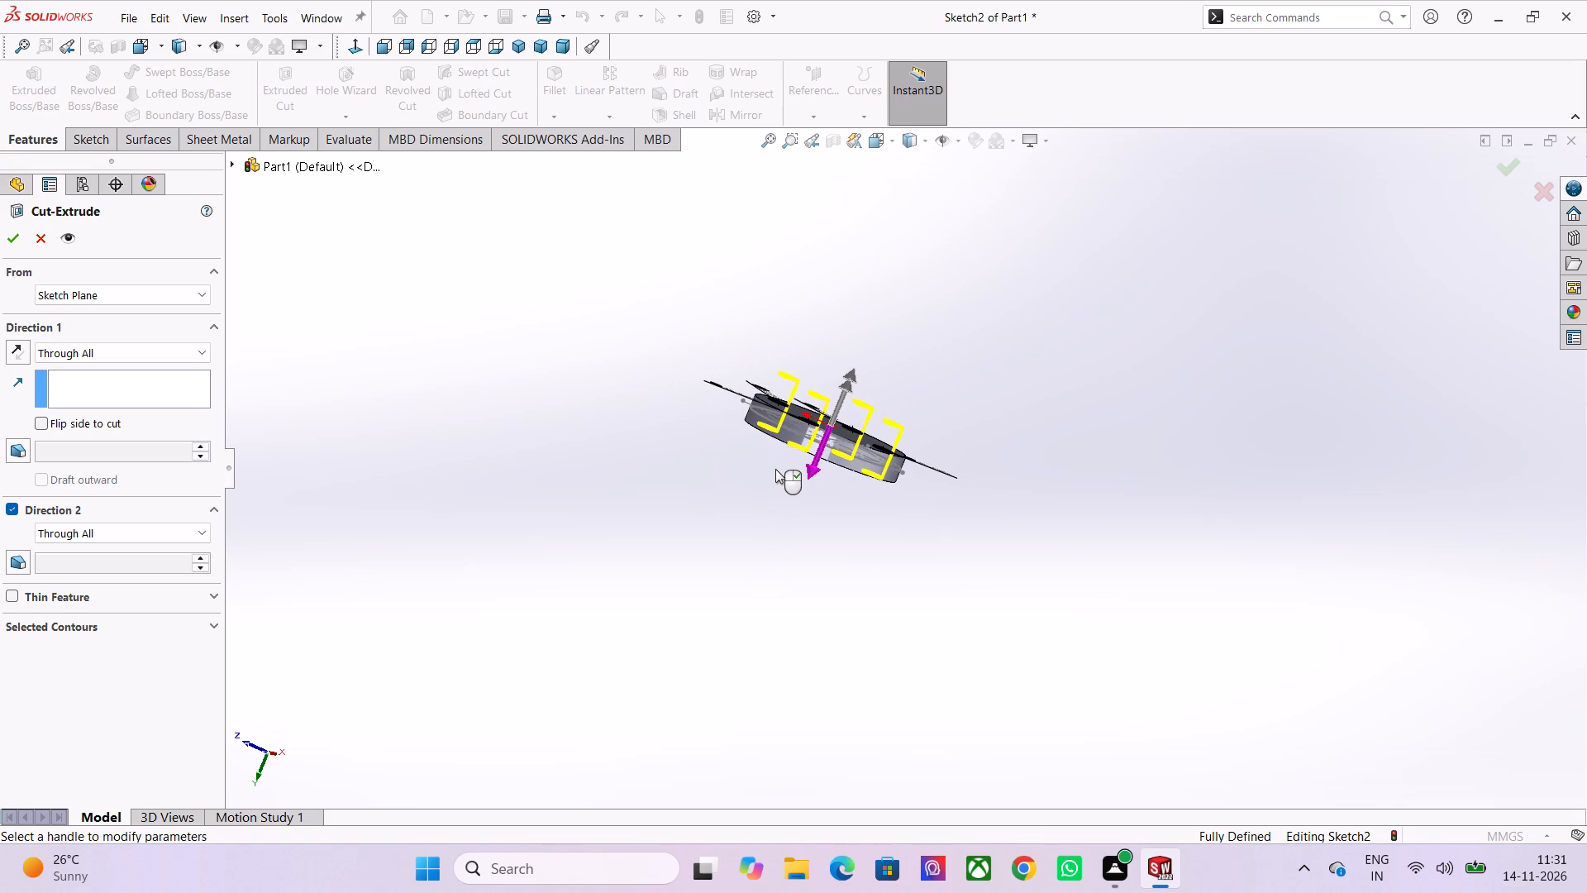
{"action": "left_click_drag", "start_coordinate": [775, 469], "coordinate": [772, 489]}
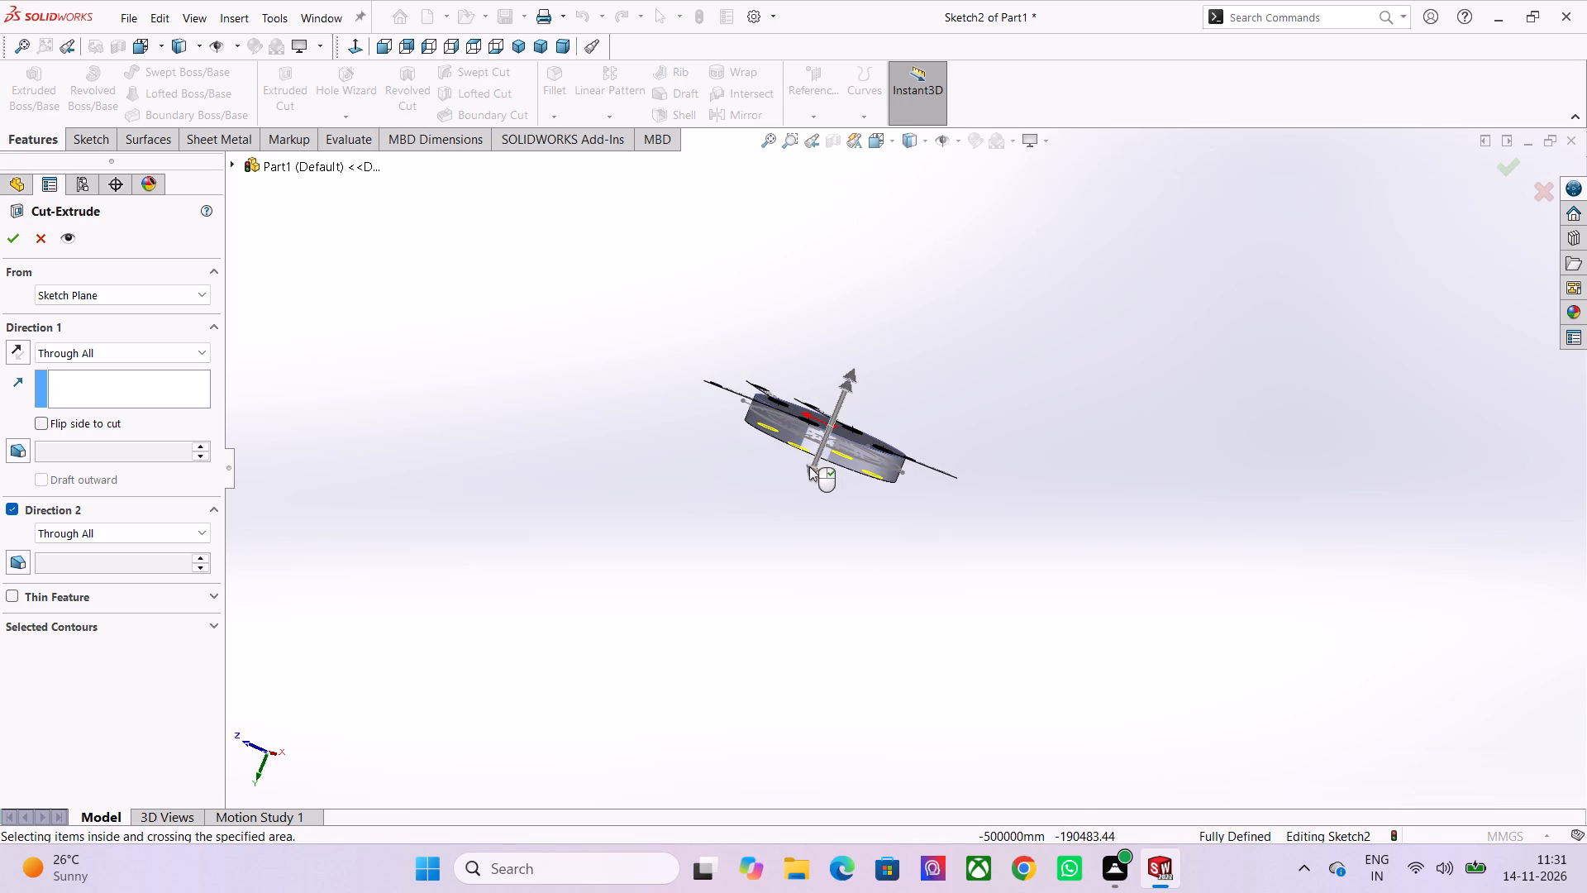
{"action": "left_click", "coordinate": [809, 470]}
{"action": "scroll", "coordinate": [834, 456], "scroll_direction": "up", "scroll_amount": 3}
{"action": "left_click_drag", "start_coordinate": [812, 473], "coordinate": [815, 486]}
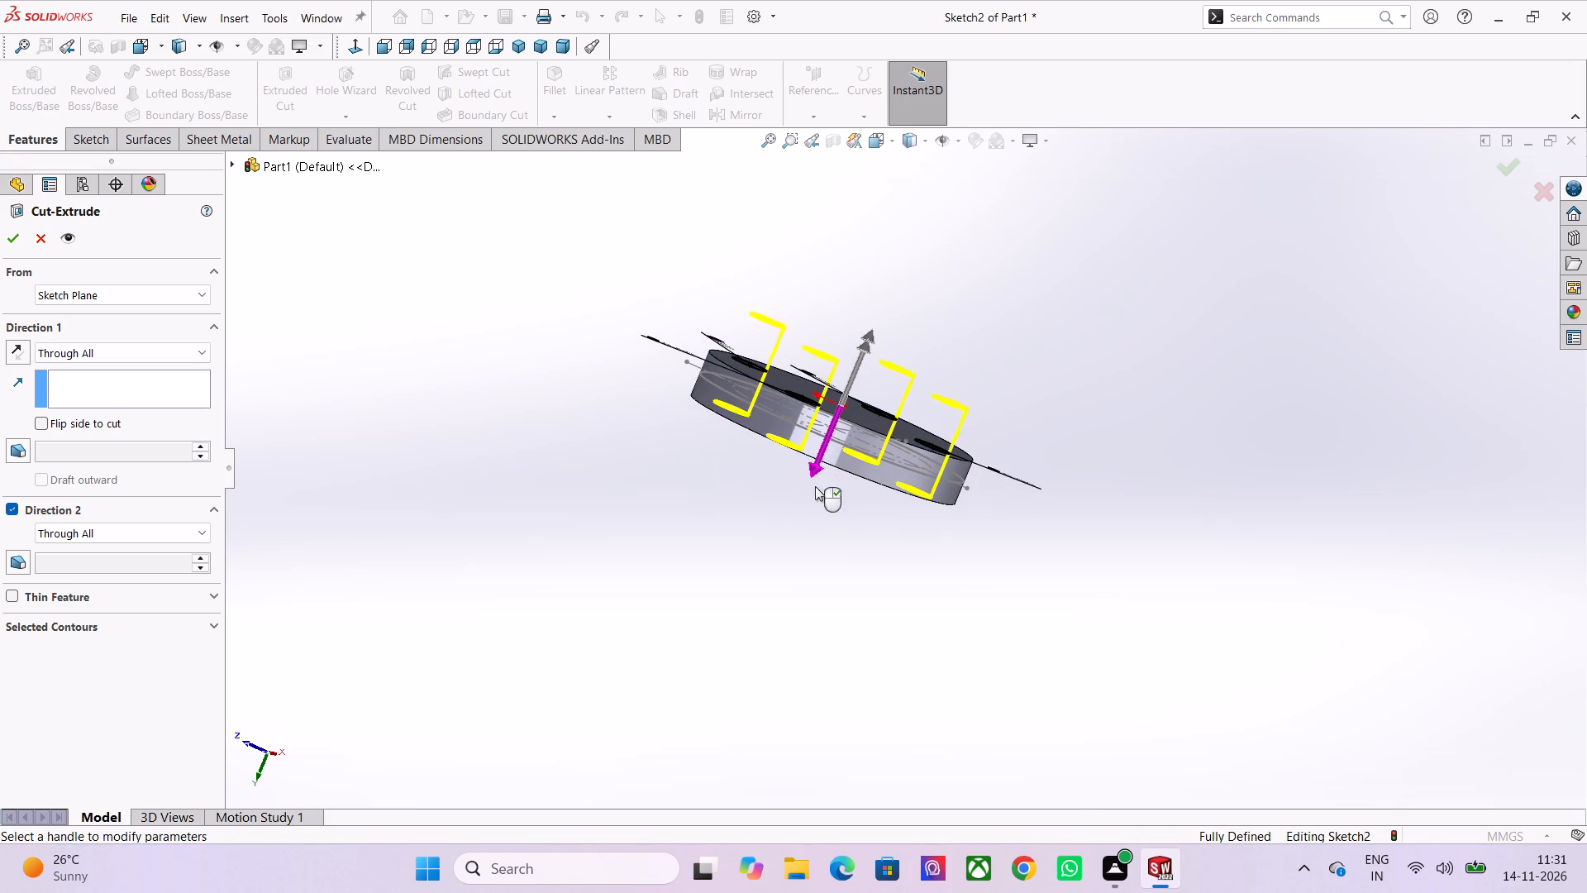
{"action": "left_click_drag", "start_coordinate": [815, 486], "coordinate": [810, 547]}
Examine the through-cut preview of the four holes from the disc's face and its edge.
{"action": "middle_click_drag", "start_coordinate": [855, 472], "coordinate": [831, 677]}
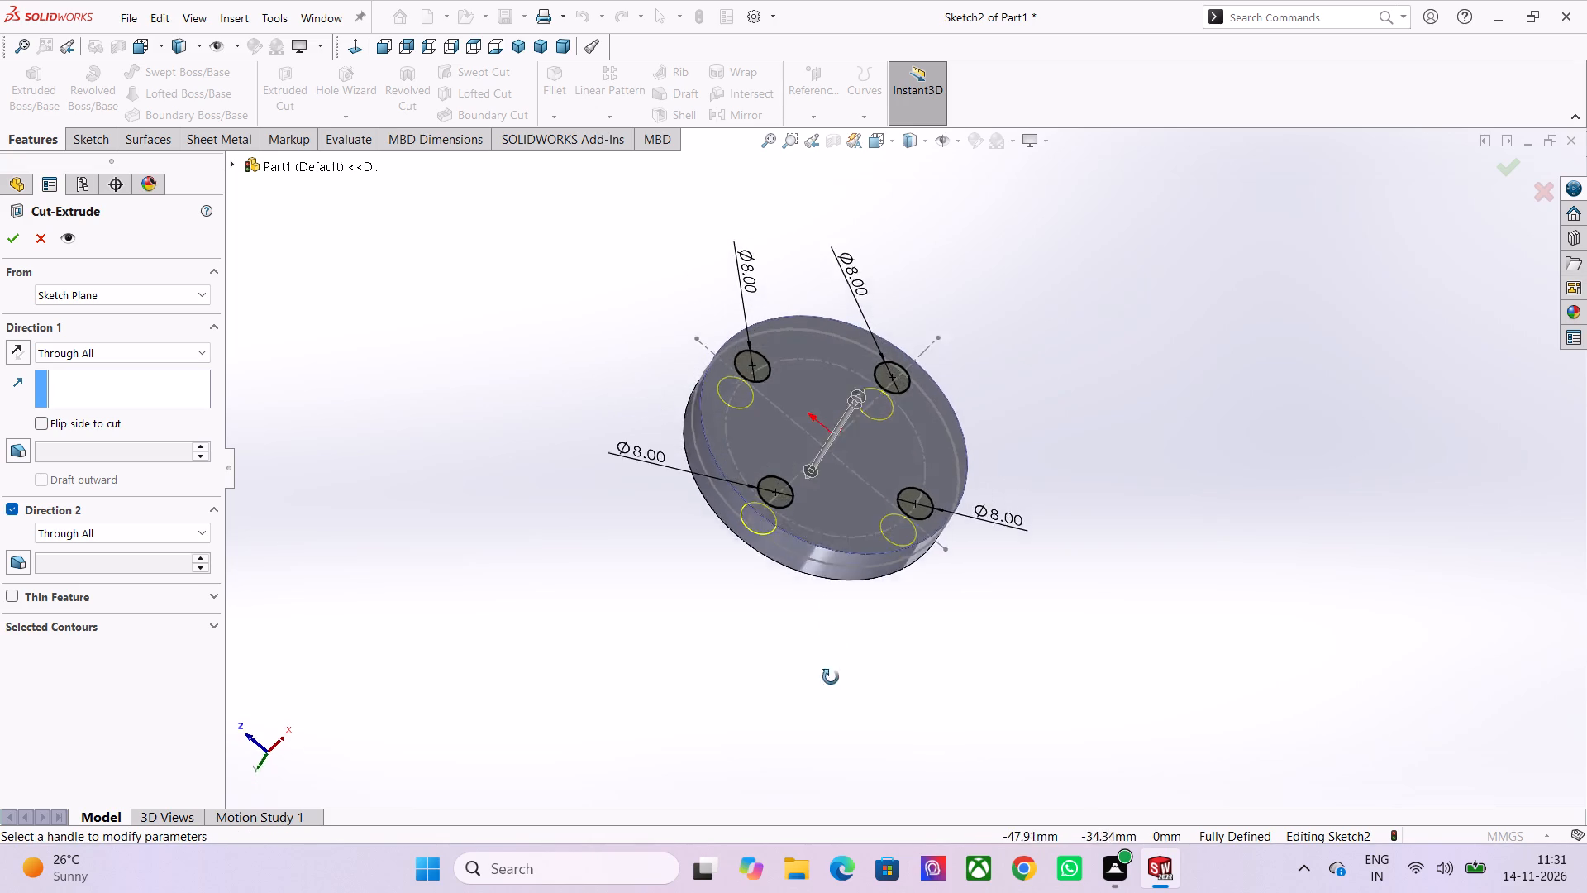
{"action": "middle_click_drag", "start_coordinate": [831, 677], "coordinate": [827, 685]}
{"action": "middle_click_drag", "start_coordinate": [827, 685], "coordinate": [832, 408]}
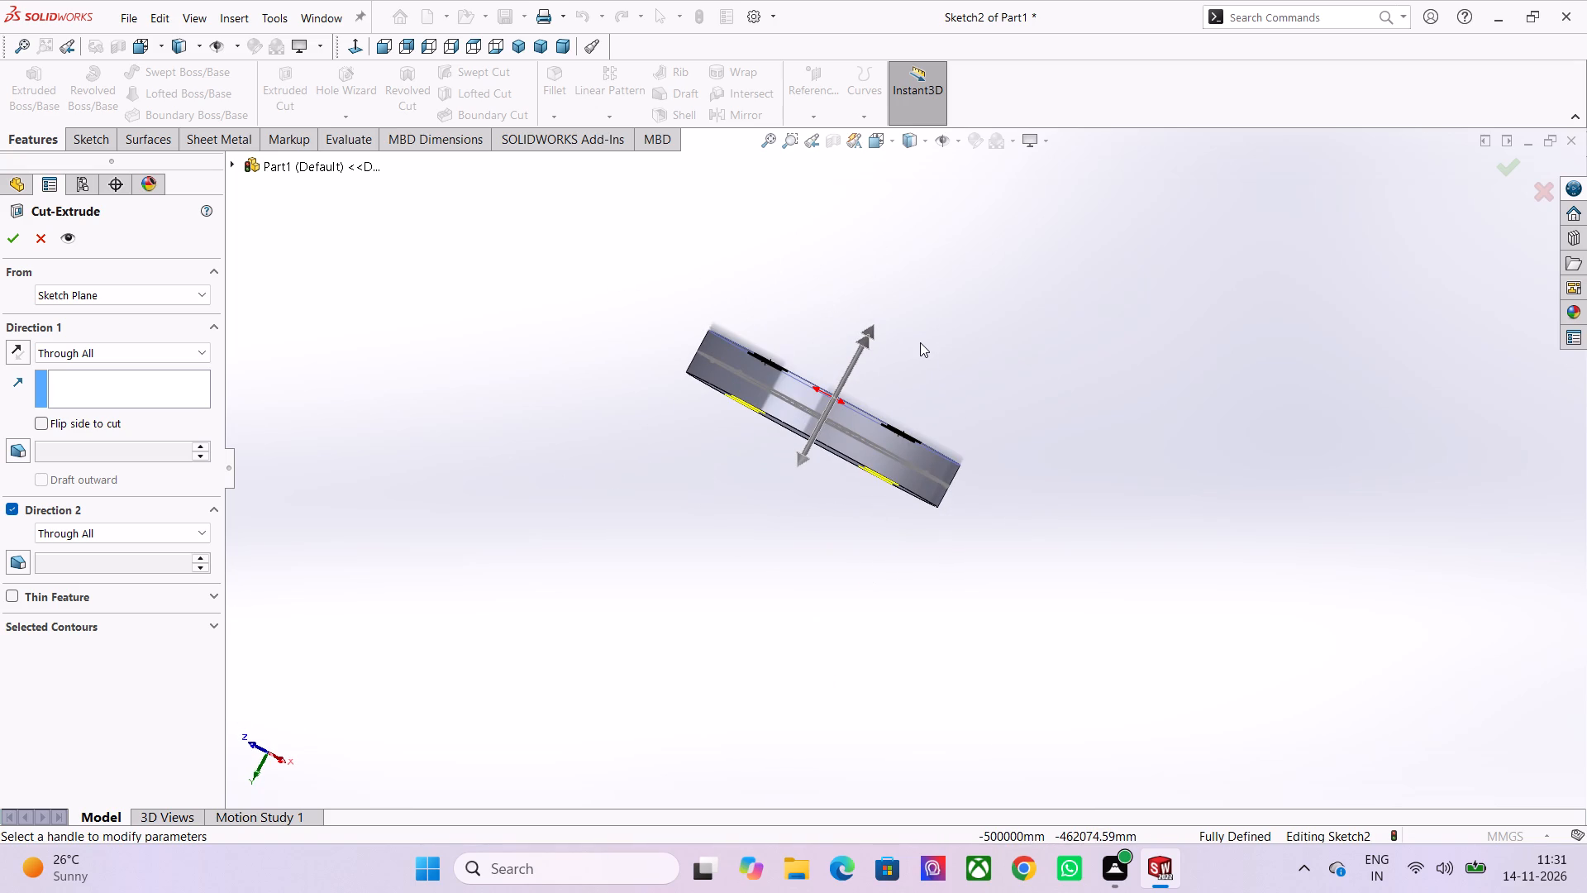
{"action": "scroll", "coordinate": [998, 544], "scroll_direction": "up", "scroll_amount": 1}
{"action": "middle_click_drag", "start_coordinate": [994, 537], "coordinate": [979, 530]}
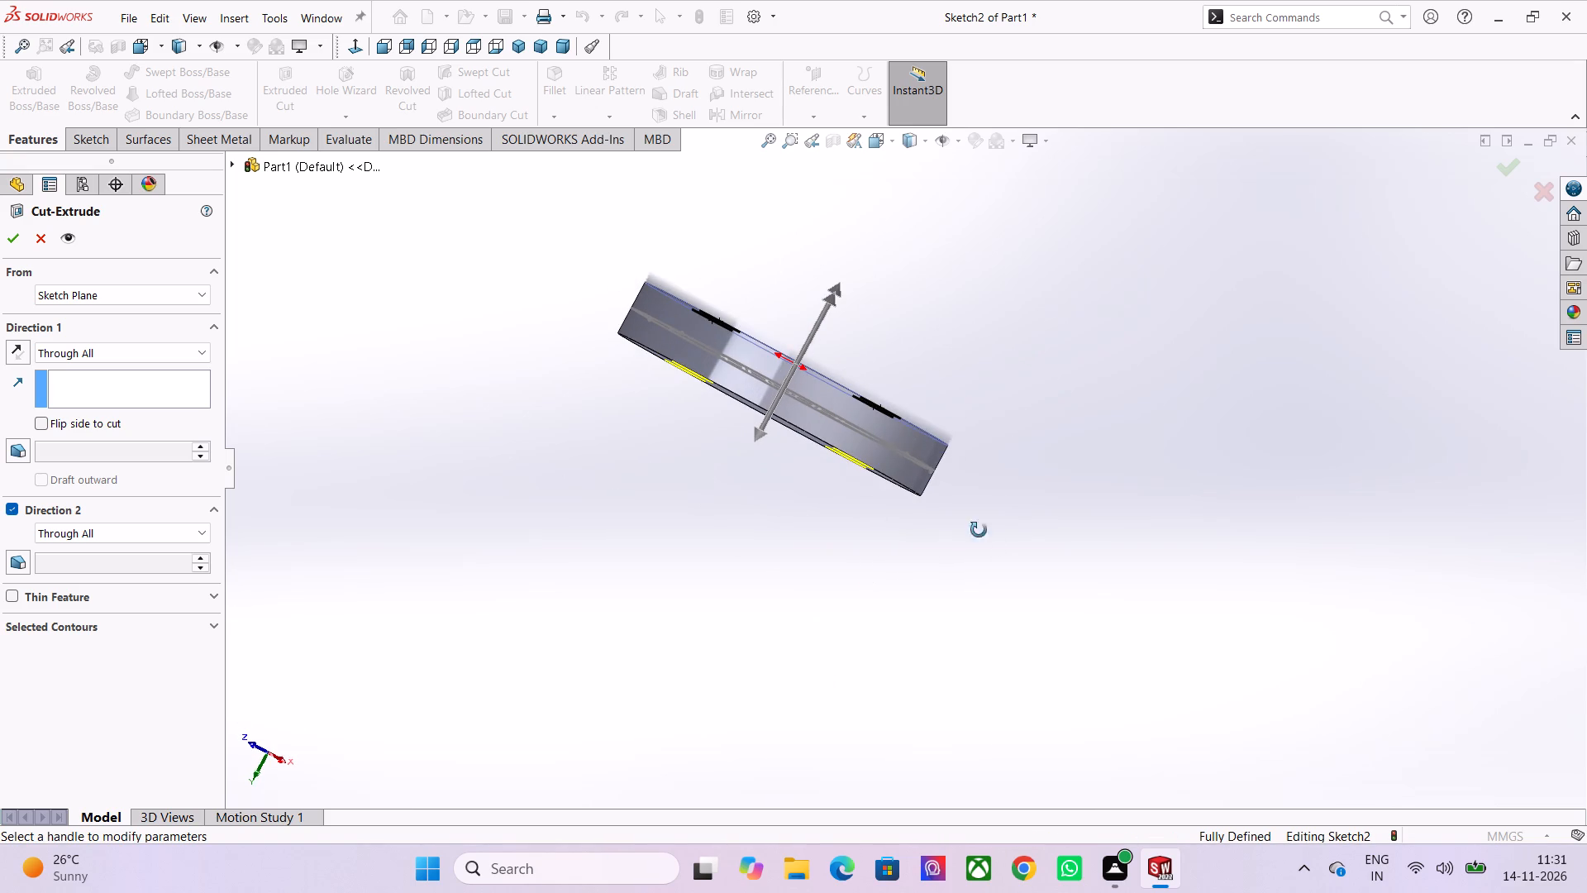
{"action": "middle_click_drag", "start_coordinate": [979, 530], "coordinate": [804, 443]}
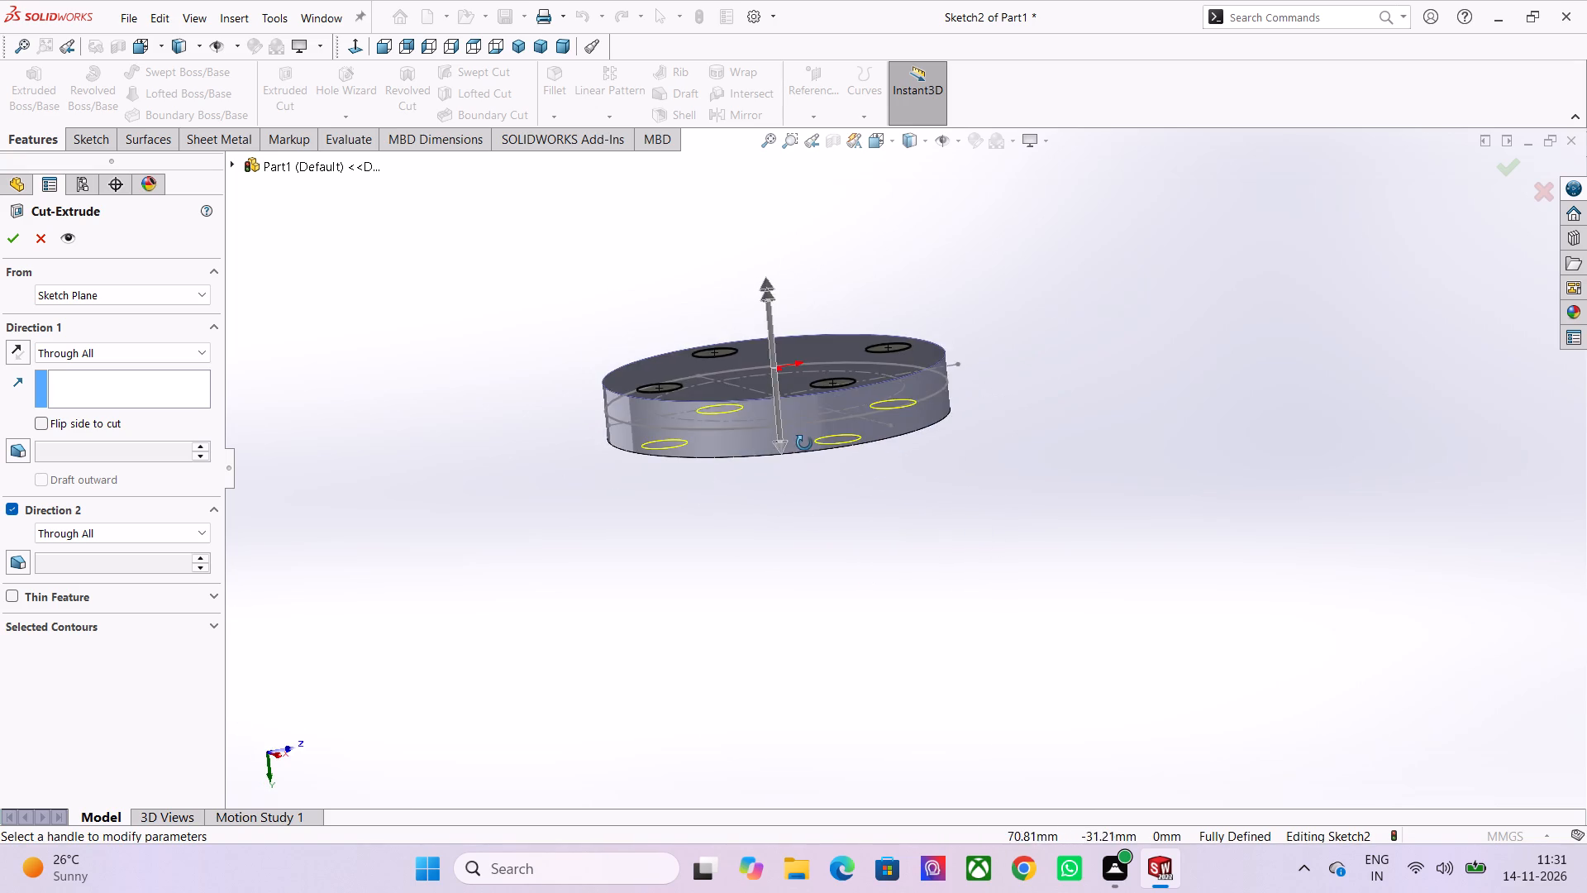
{"action": "middle_click_drag", "start_coordinate": [804, 443], "coordinate": [720, 542]}
{"action": "scroll", "coordinate": [901, 416], "scroll_direction": "up", "scroll_amount": 2}
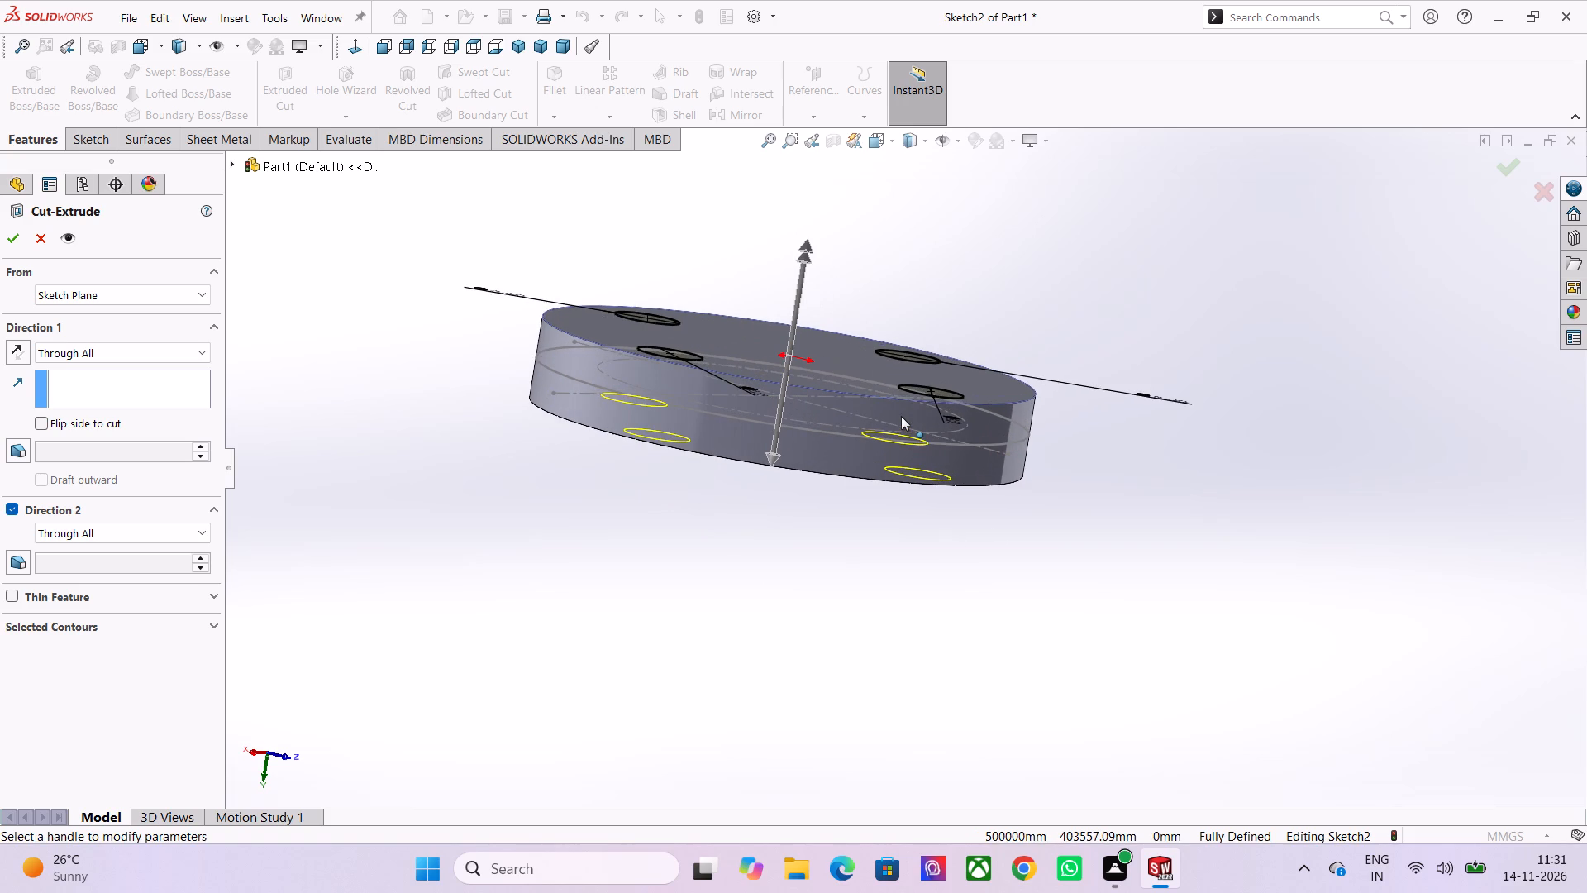
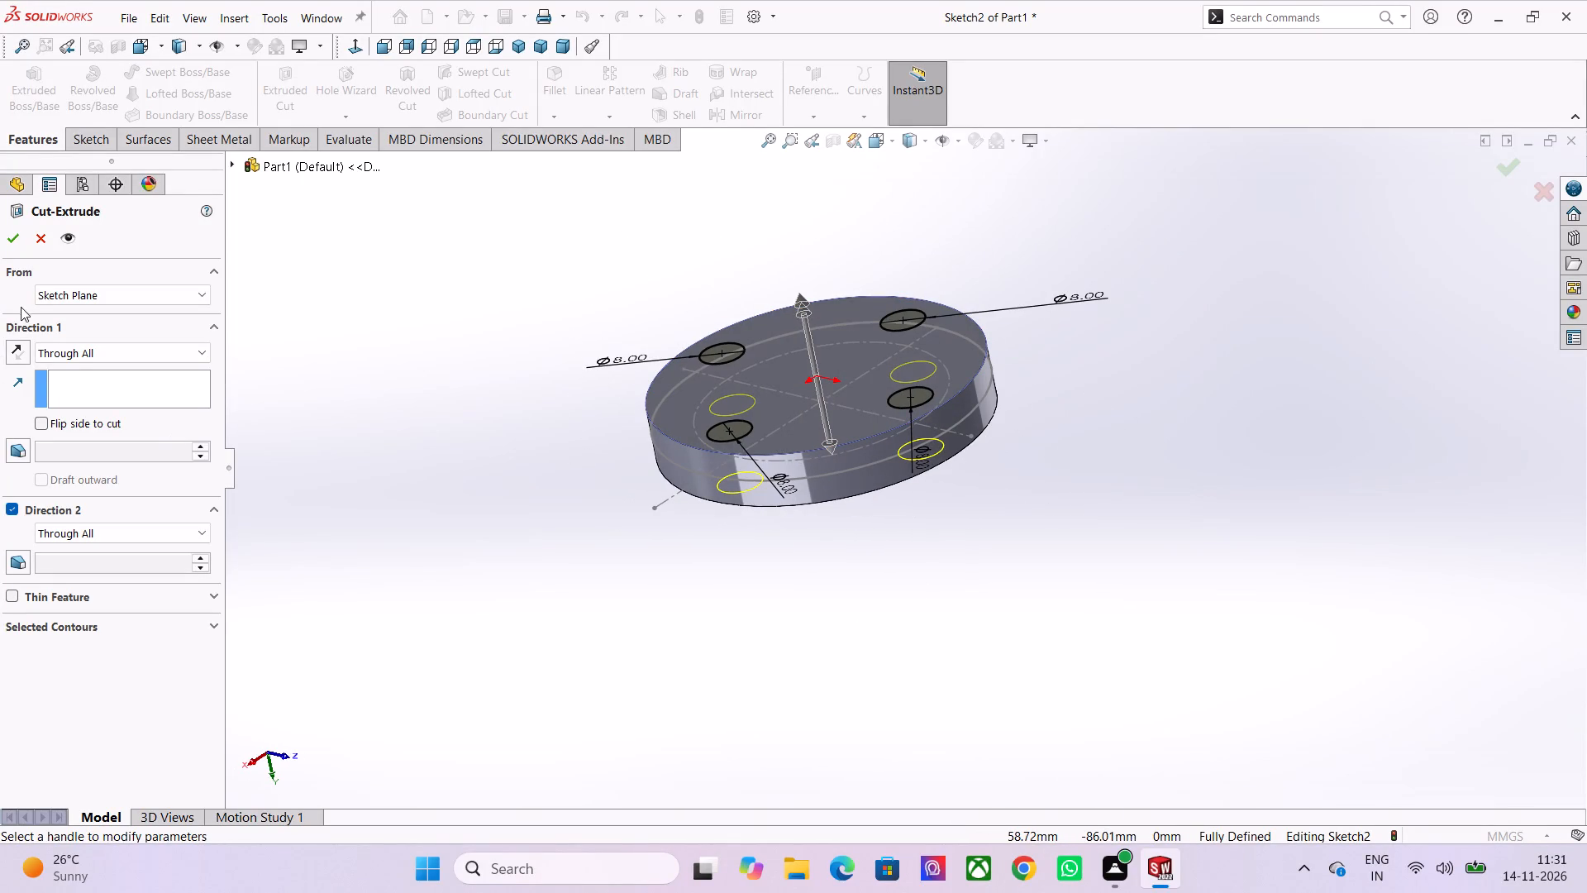
Complete the Through All cut in both directions for the four 8 mm holes in the disc.
{"action": "left_click", "coordinate": [4, 241]}
{"action": "left_click", "coordinate": [1103, 314]}
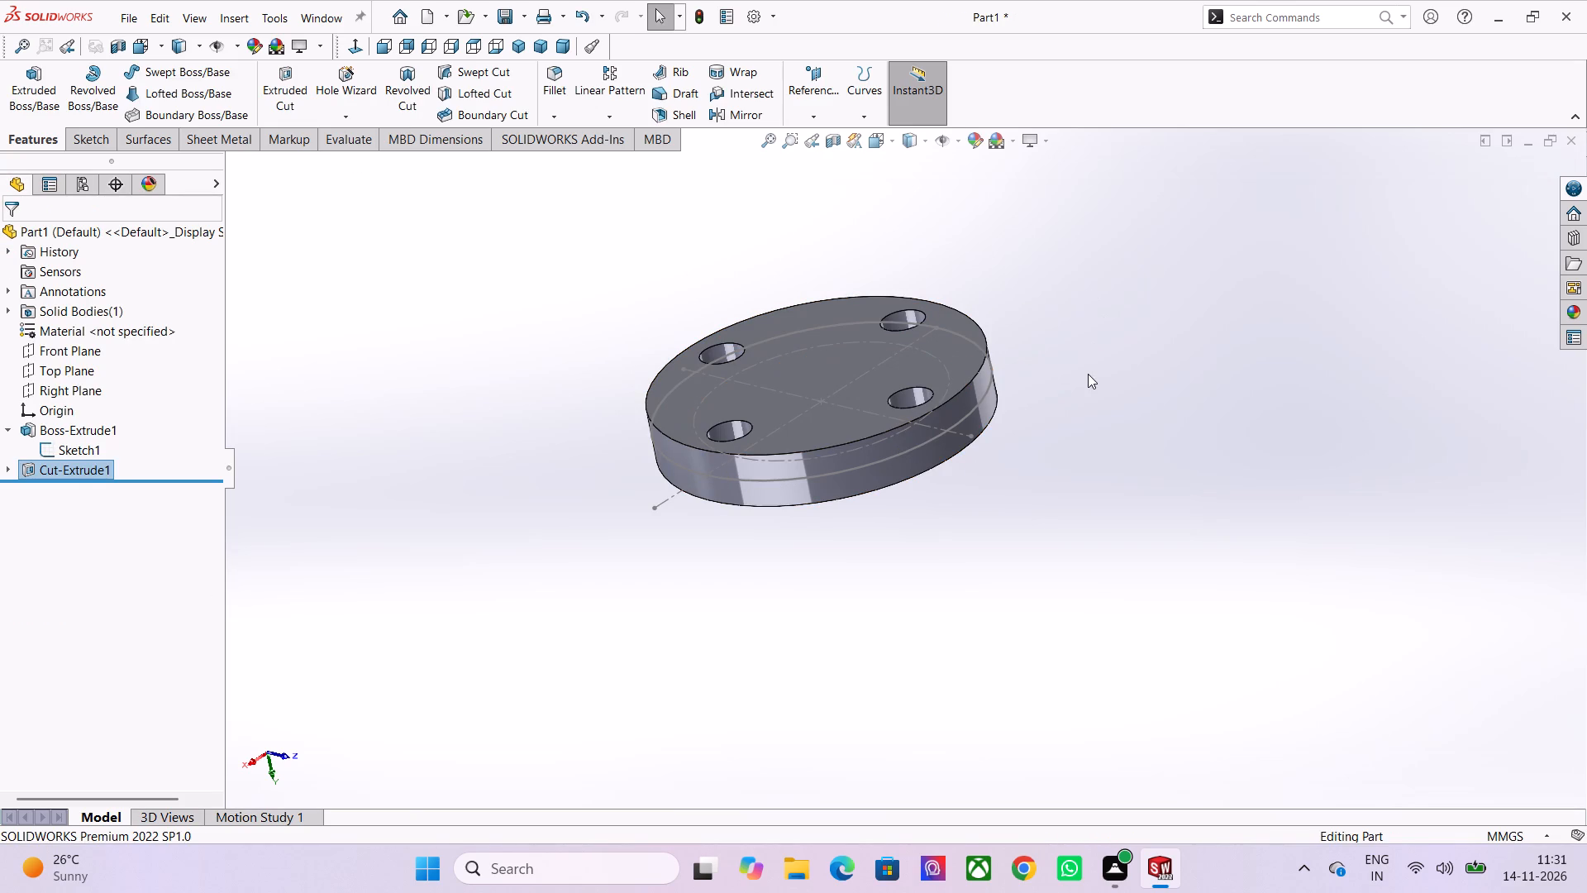
Hide the disc's base sketch containing the construction circle through the four hole centres.
{"action": "middle_click_drag", "start_coordinate": [1093, 441], "coordinate": [803, 510]}
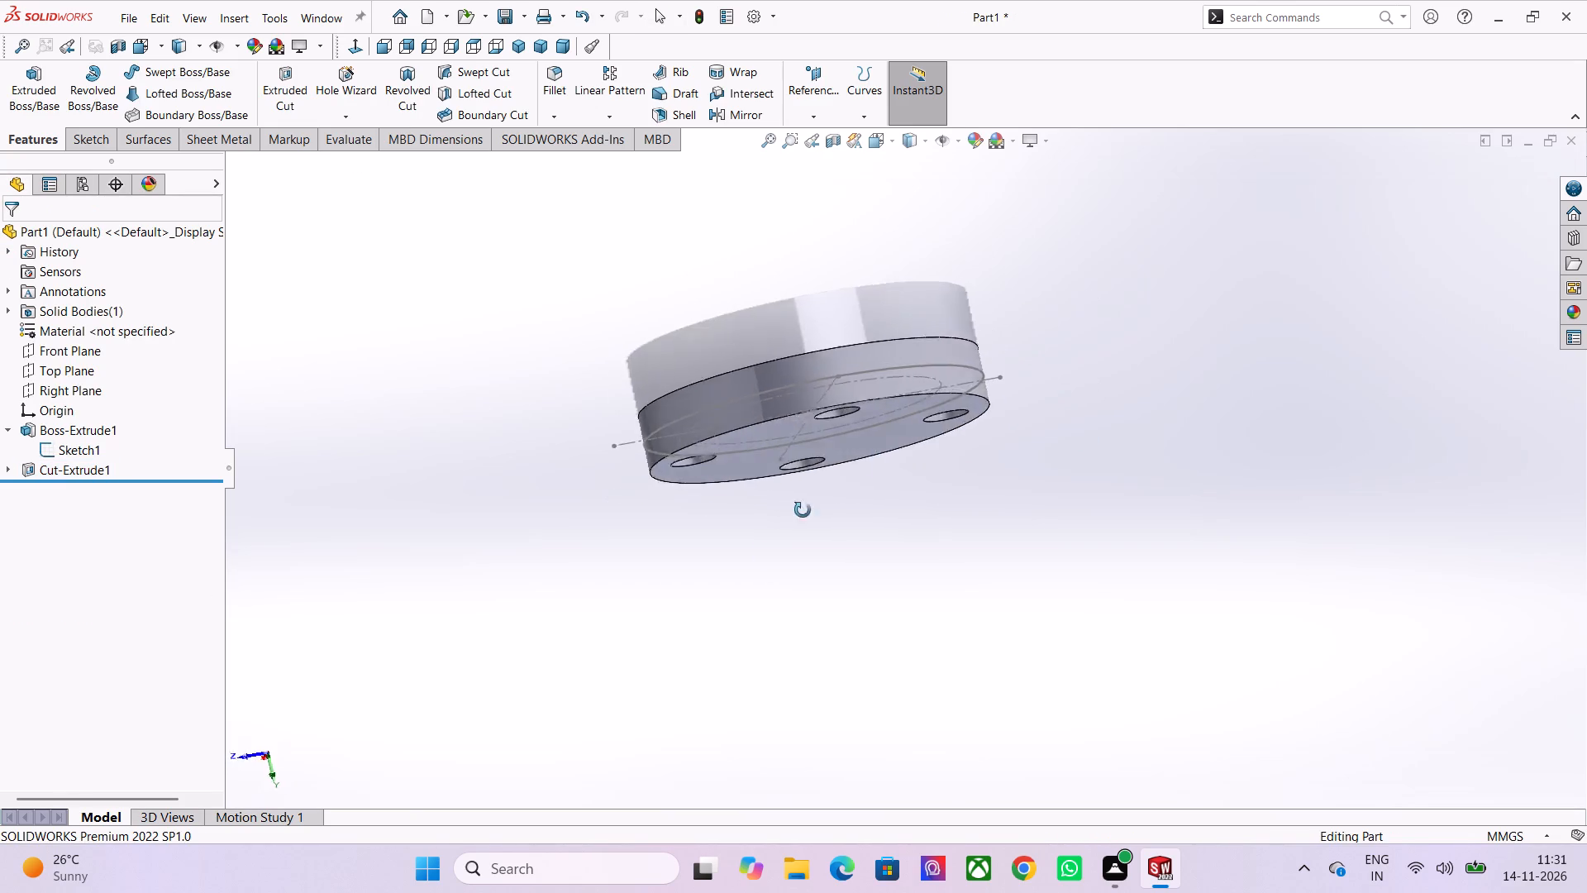
{"action": "middle_click_drag", "start_coordinate": [803, 510], "coordinate": [838, 605]}
{"action": "left_click", "coordinate": [847, 610]}
{"action": "middle_click_drag", "start_coordinate": [1300, 405], "coordinate": [1228, 410]}
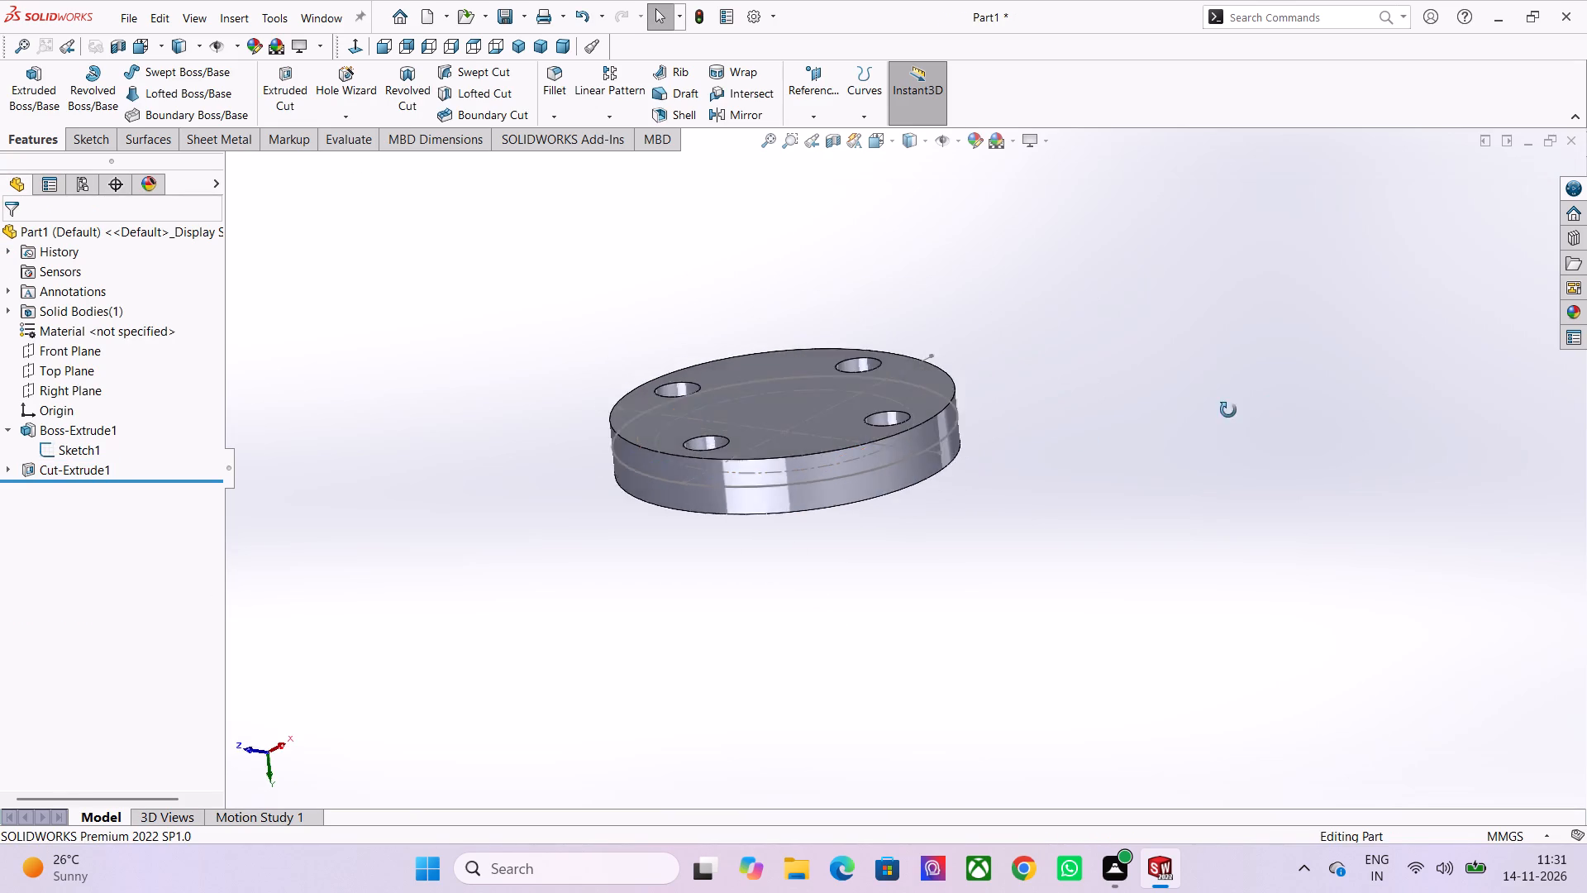
{"action": "middle_click_drag", "start_coordinate": [1228, 410], "coordinate": [1182, 699]}
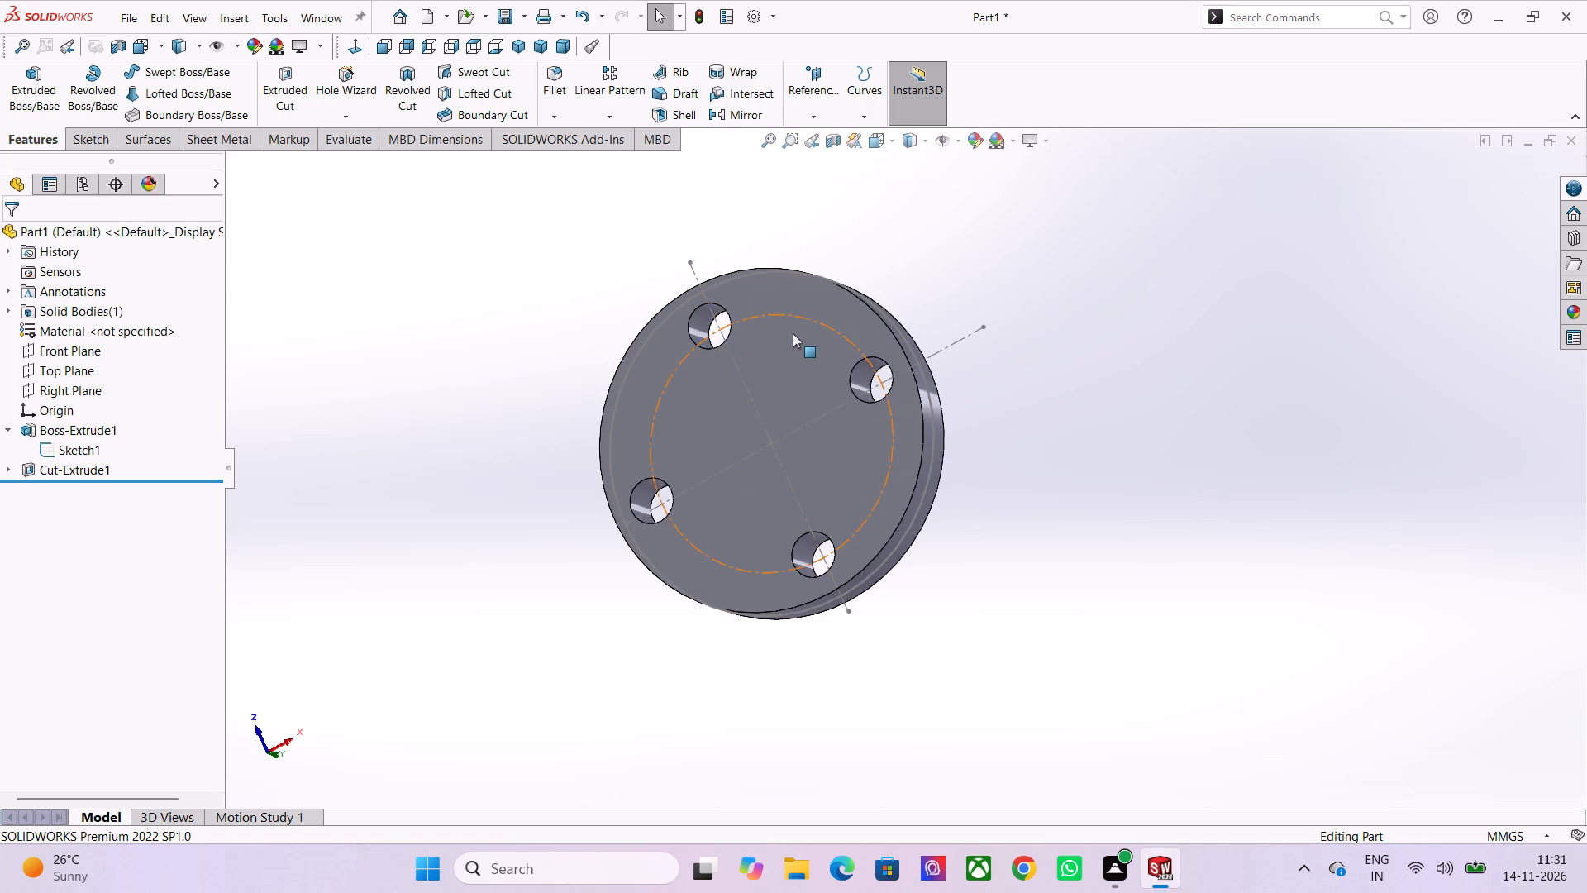
{"action": "left_click", "coordinate": [765, 318]}
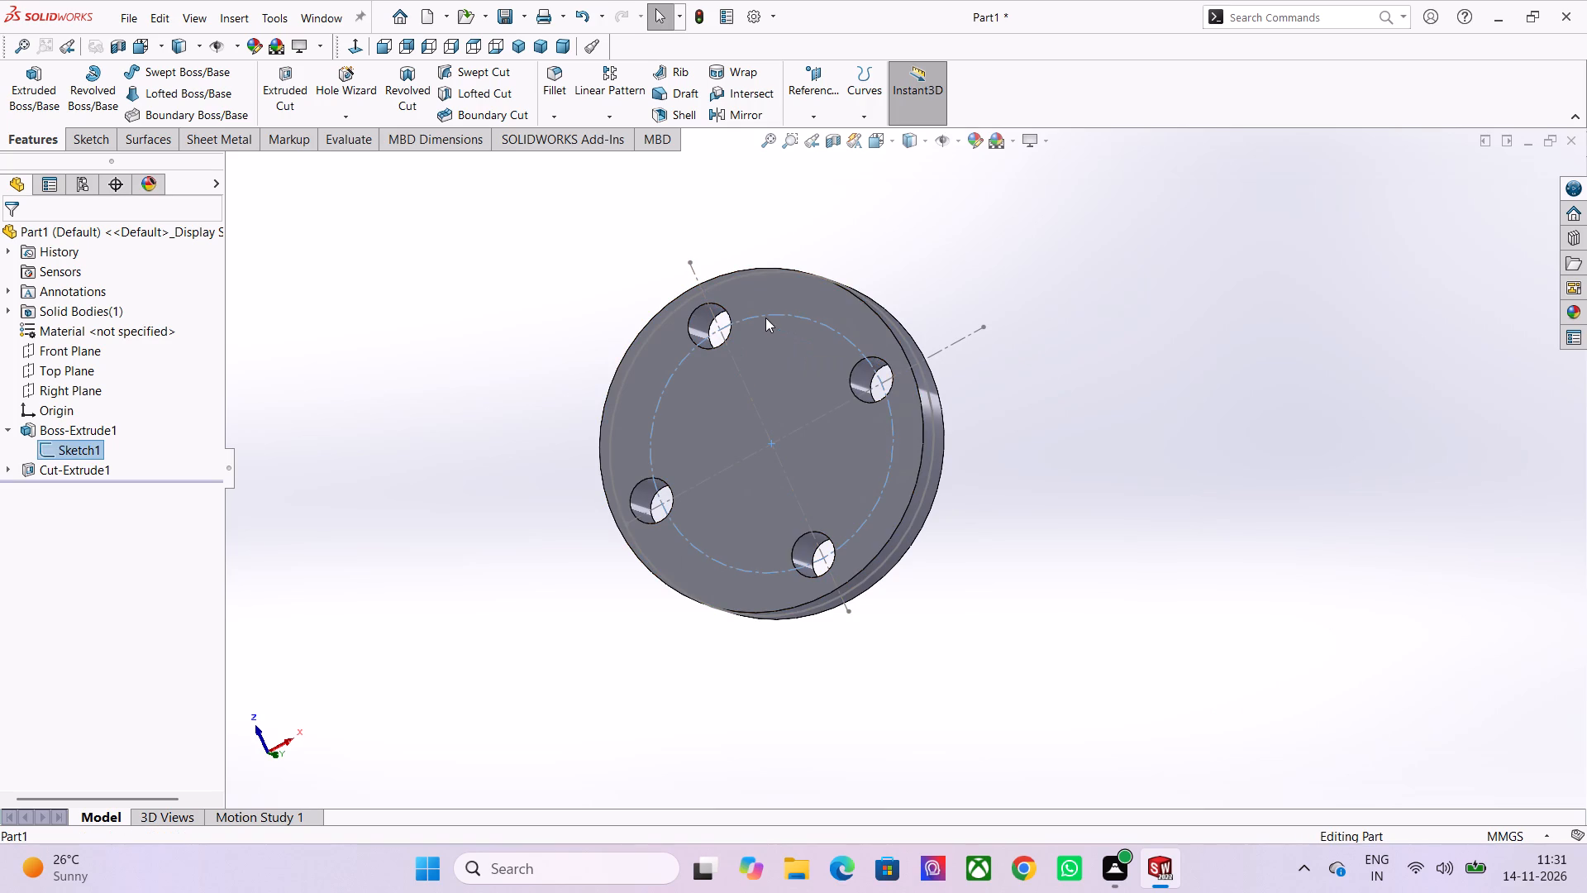
{"action": "left_click", "coordinate": [840, 268]}
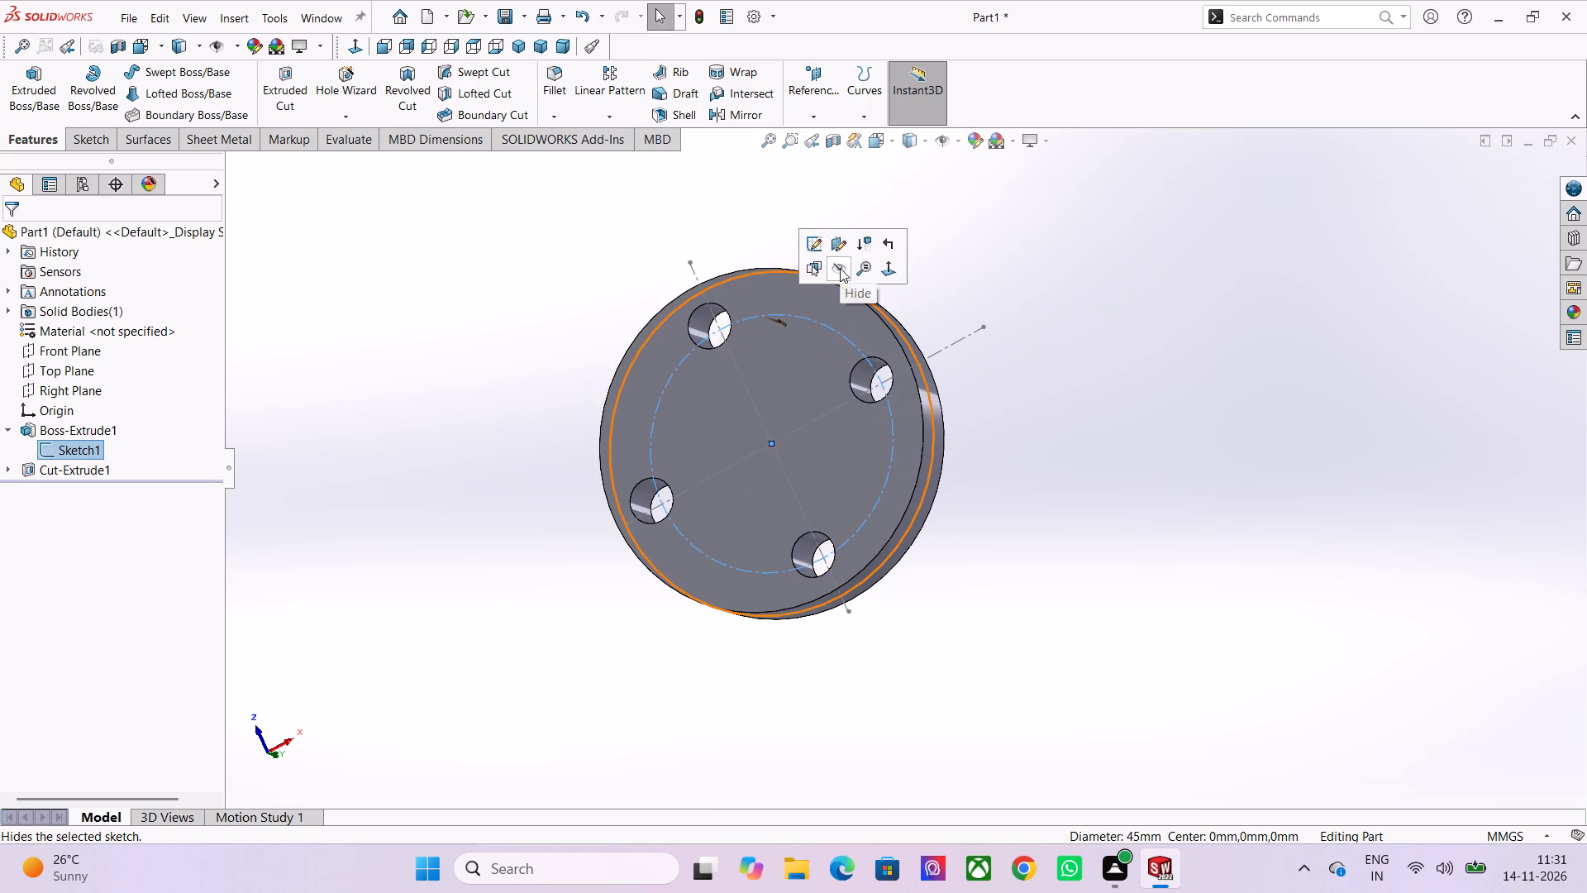
Start a new sketch on the Top Plane.
{"action": "scroll", "coordinate": [840, 268], "scroll_direction": "down", "scroll_amount": 2}
{"action": "middle_click_drag", "start_coordinate": [1008, 483], "coordinate": [983, 404]}
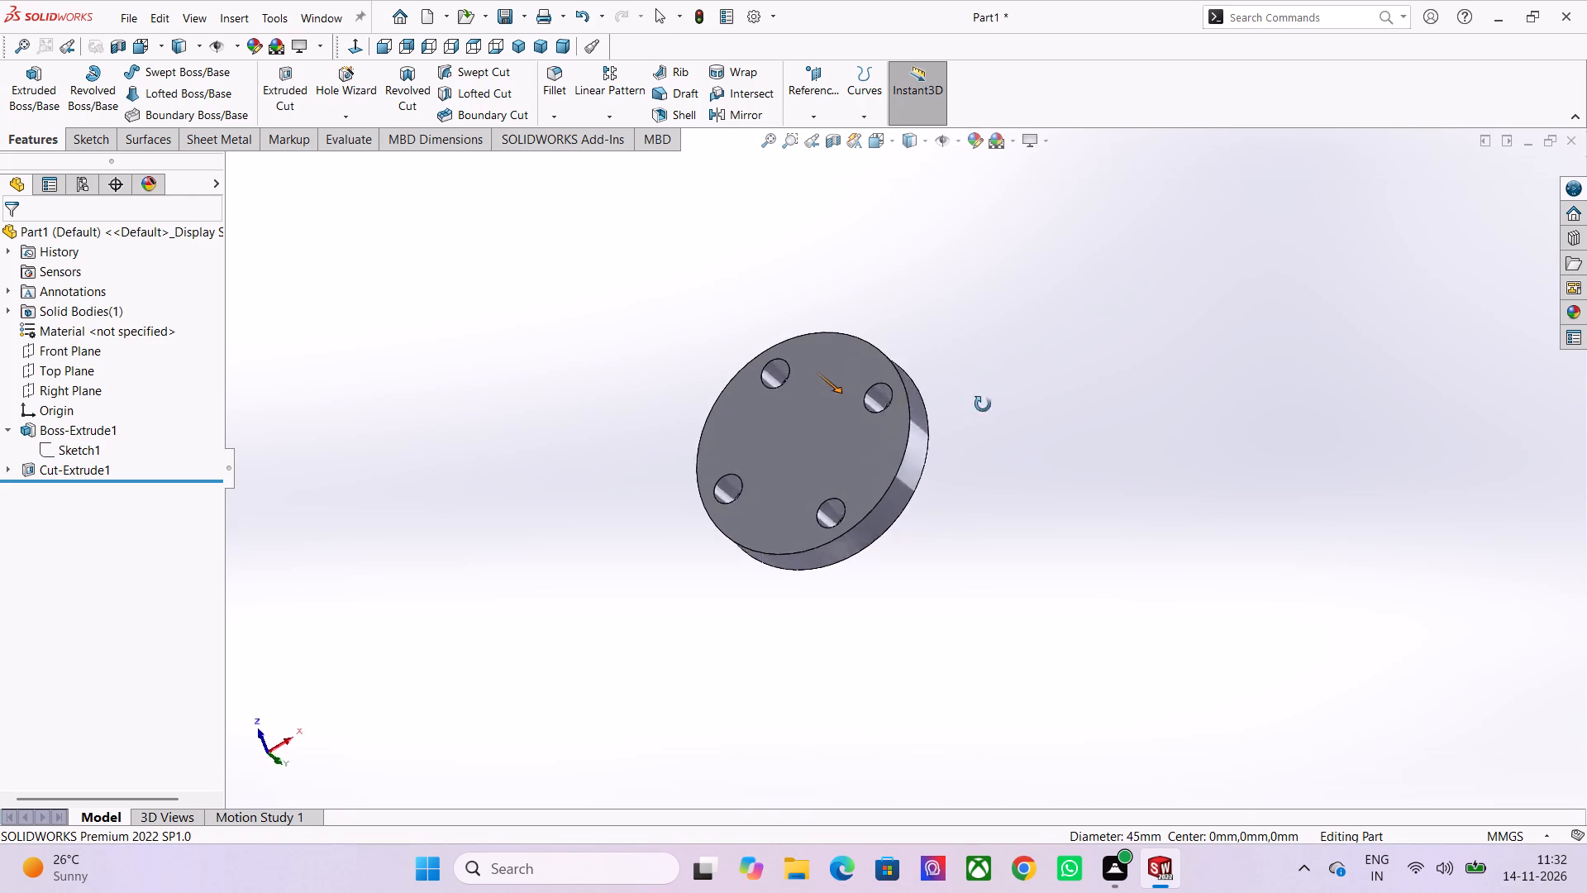
{"action": "middle_click_drag", "start_coordinate": [983, 404], "coordinate": [895, 356]}
{"action": "left_click", "coordinate": [946, 381]}
{"action": "middle_click_drag", "start_coordinate": [864, 540], "coordinate": [965, 561]}
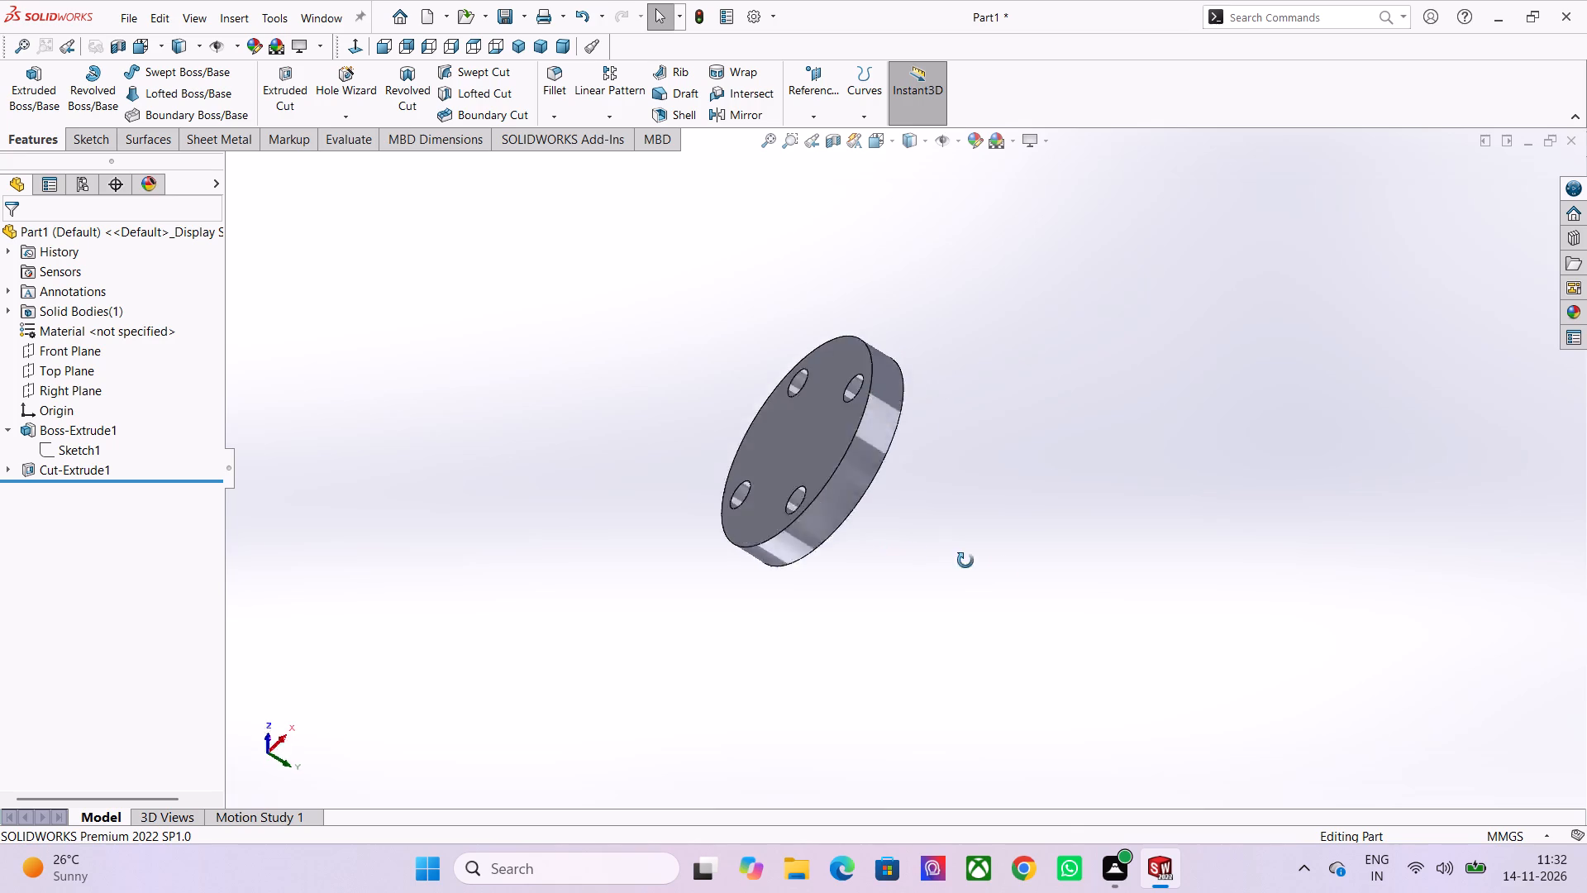
{"action": "middle_click_drag", "start_coordinate": [965, 561], "coordinate": [984, 408]}
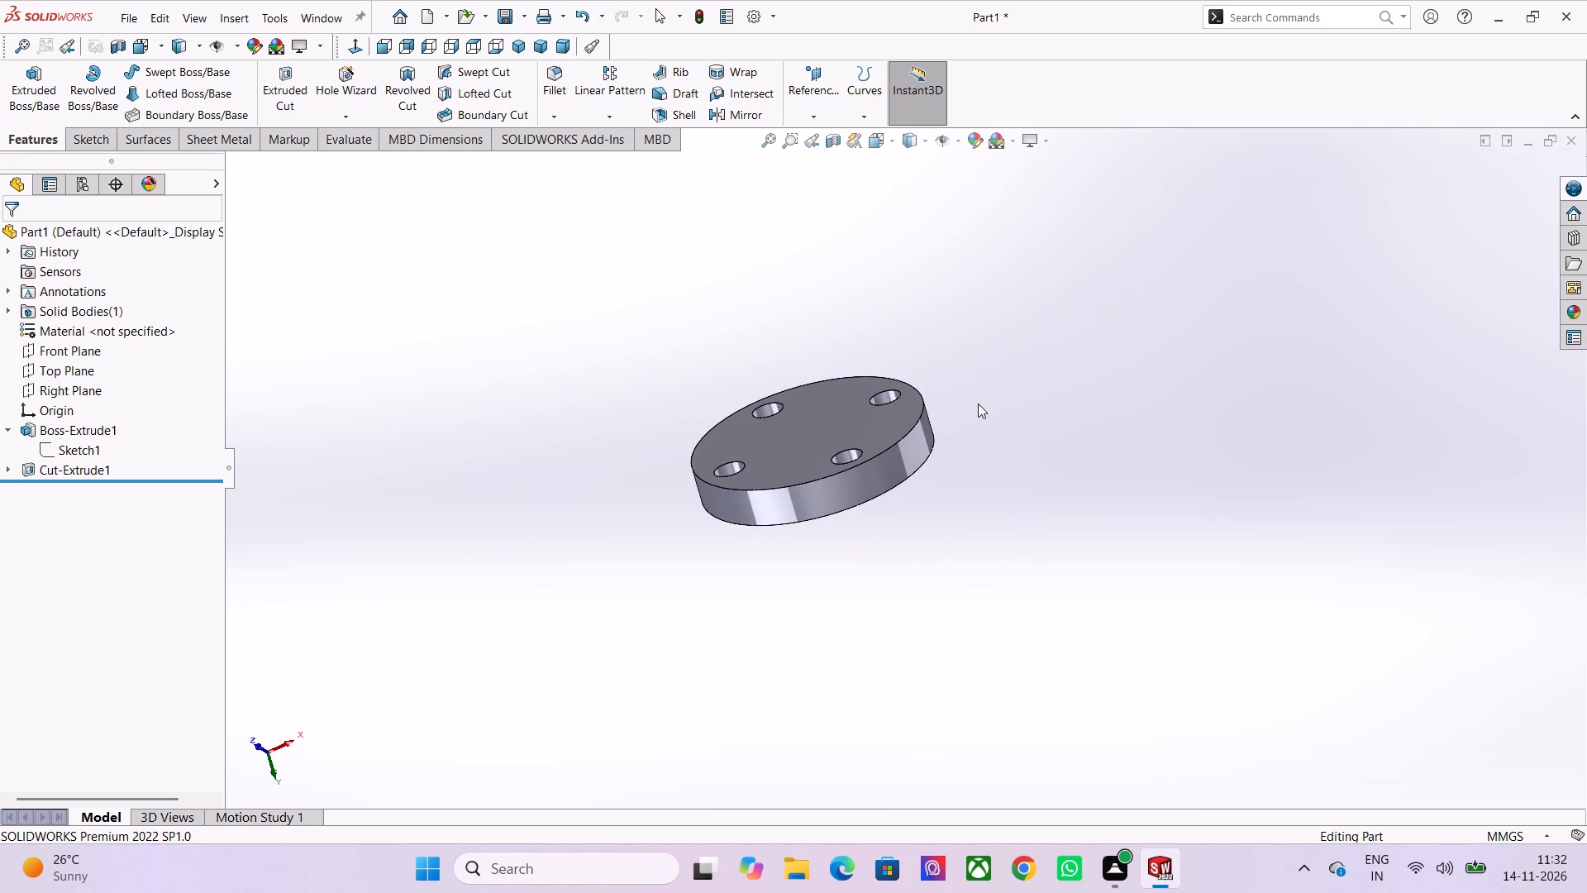
{"action": "left_click", "coordinate": [76, 364]}
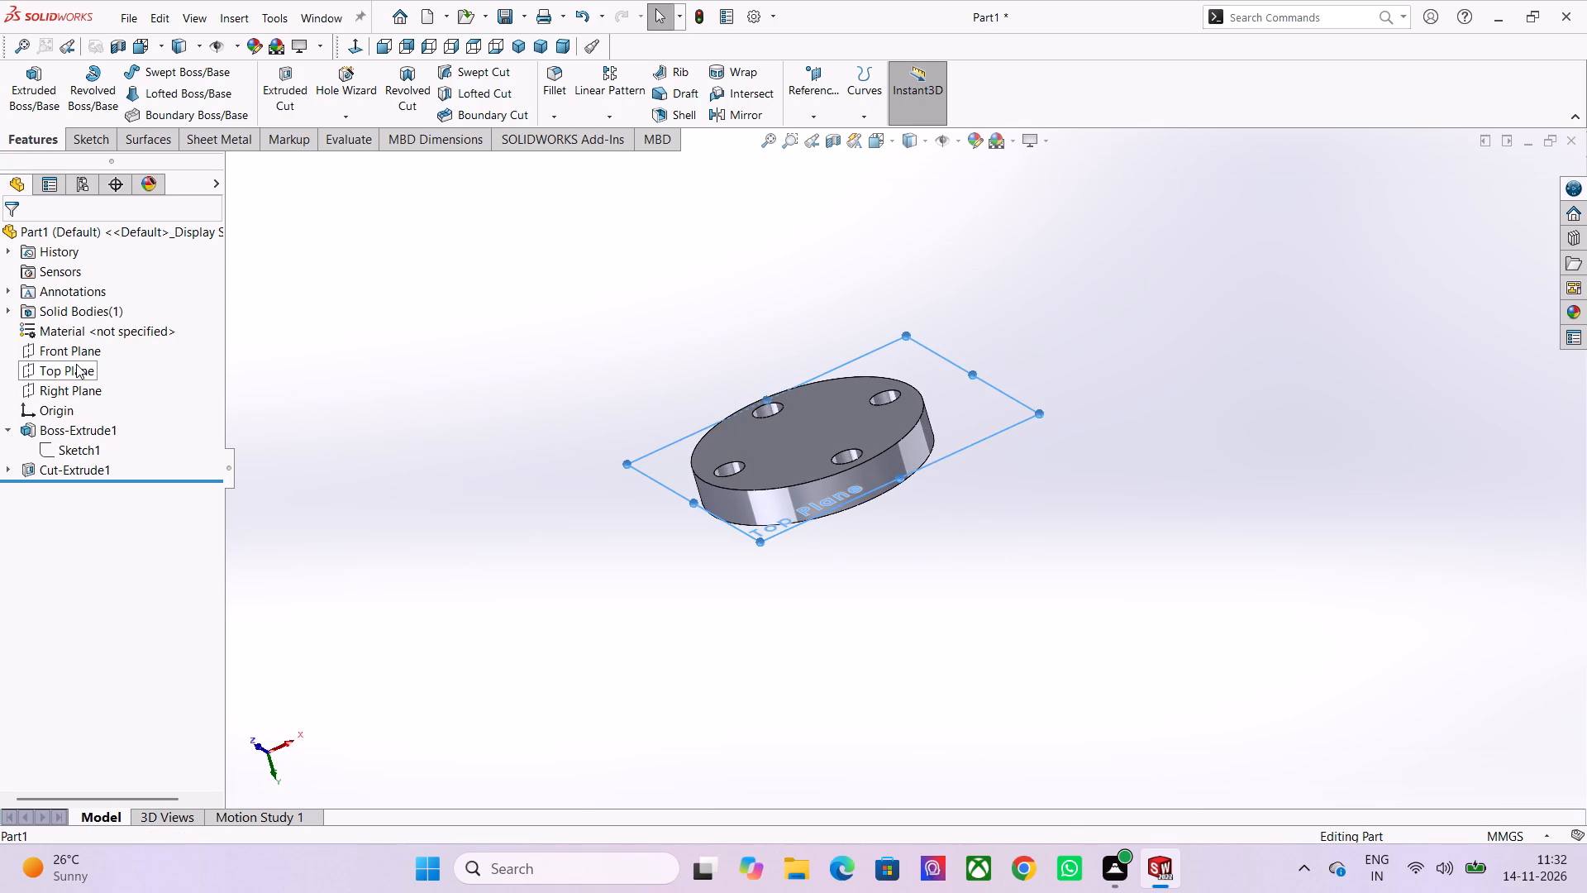
{"action": "left_click", "coordinate": [93, 340]}
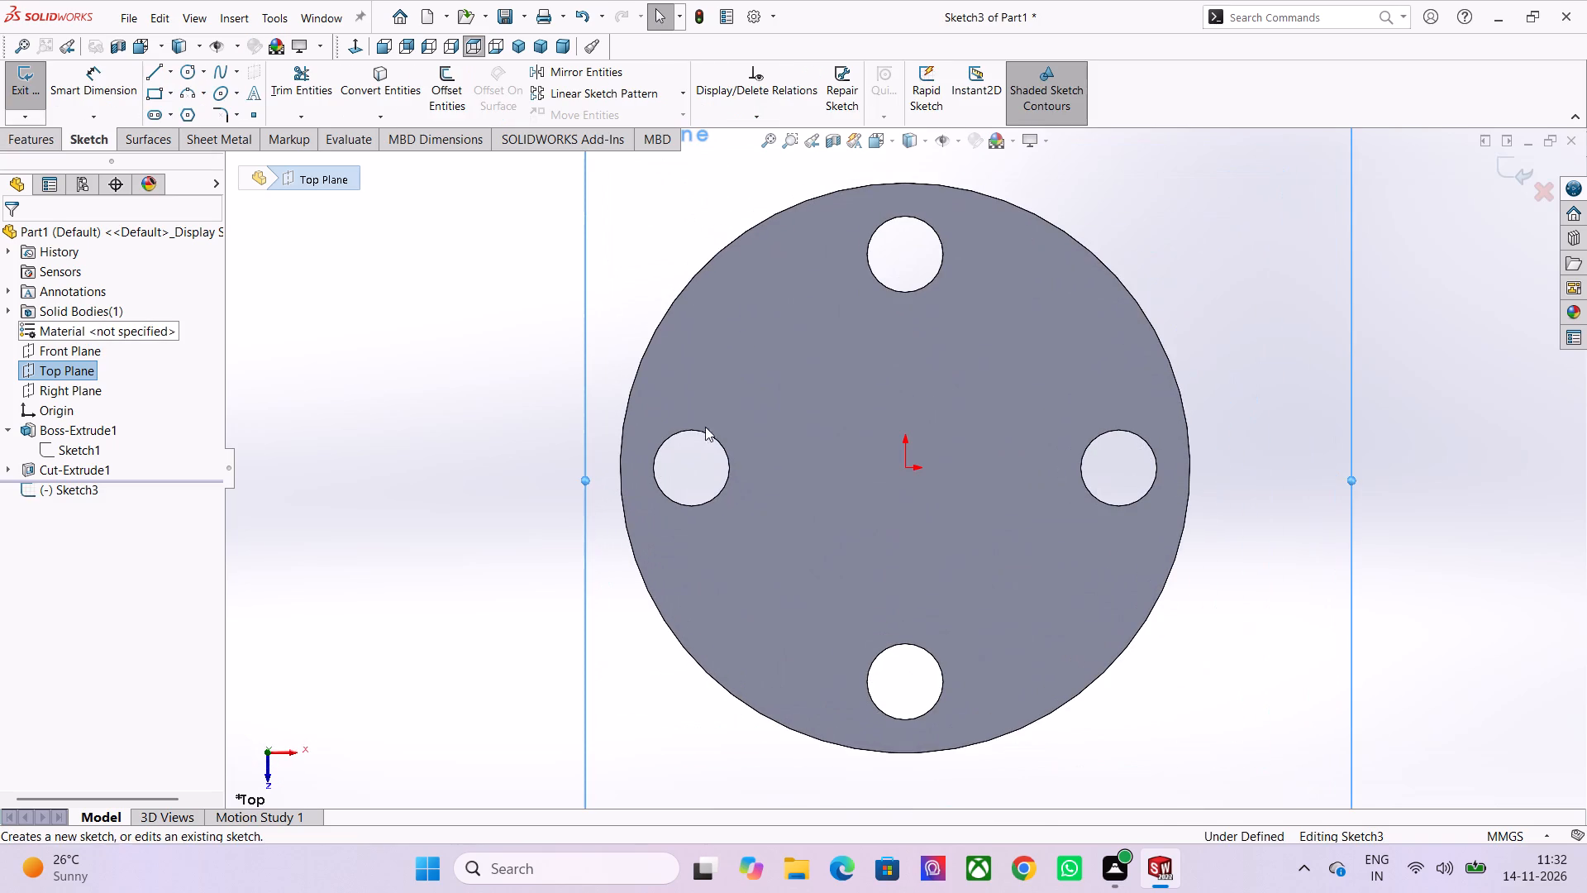
Sketch a small circle centred on the origin with a radius of about 4.3 mm.
{"action": "scroll", "coordinate": [972, 439], "scroll_direction": "down", "scroll_amount": 1}
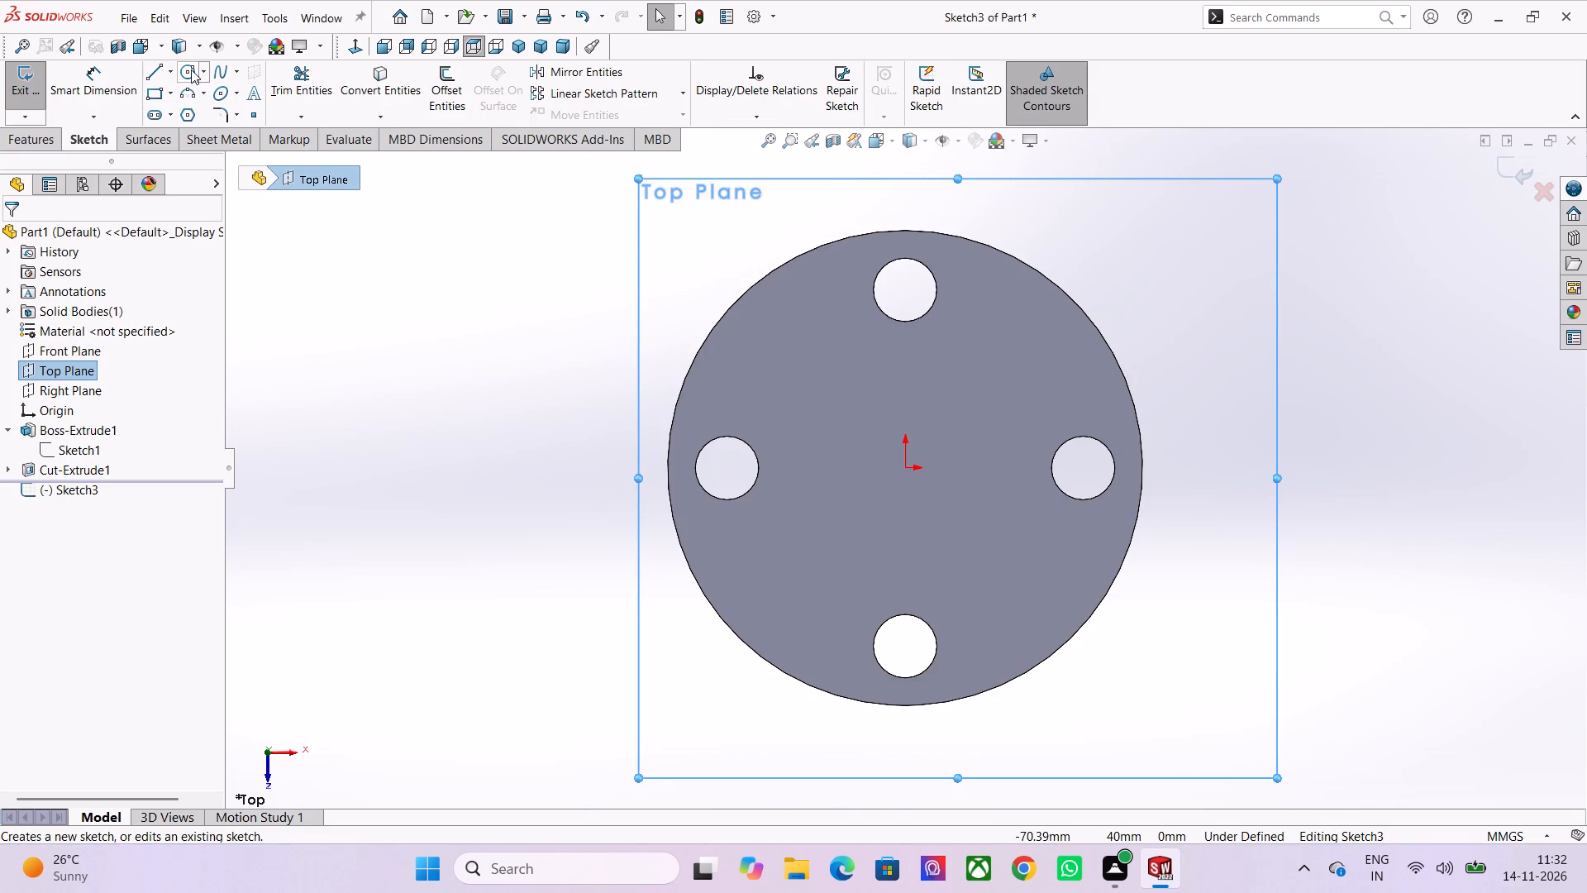
{"action": "left_click", "coordinate": [191, 69]}
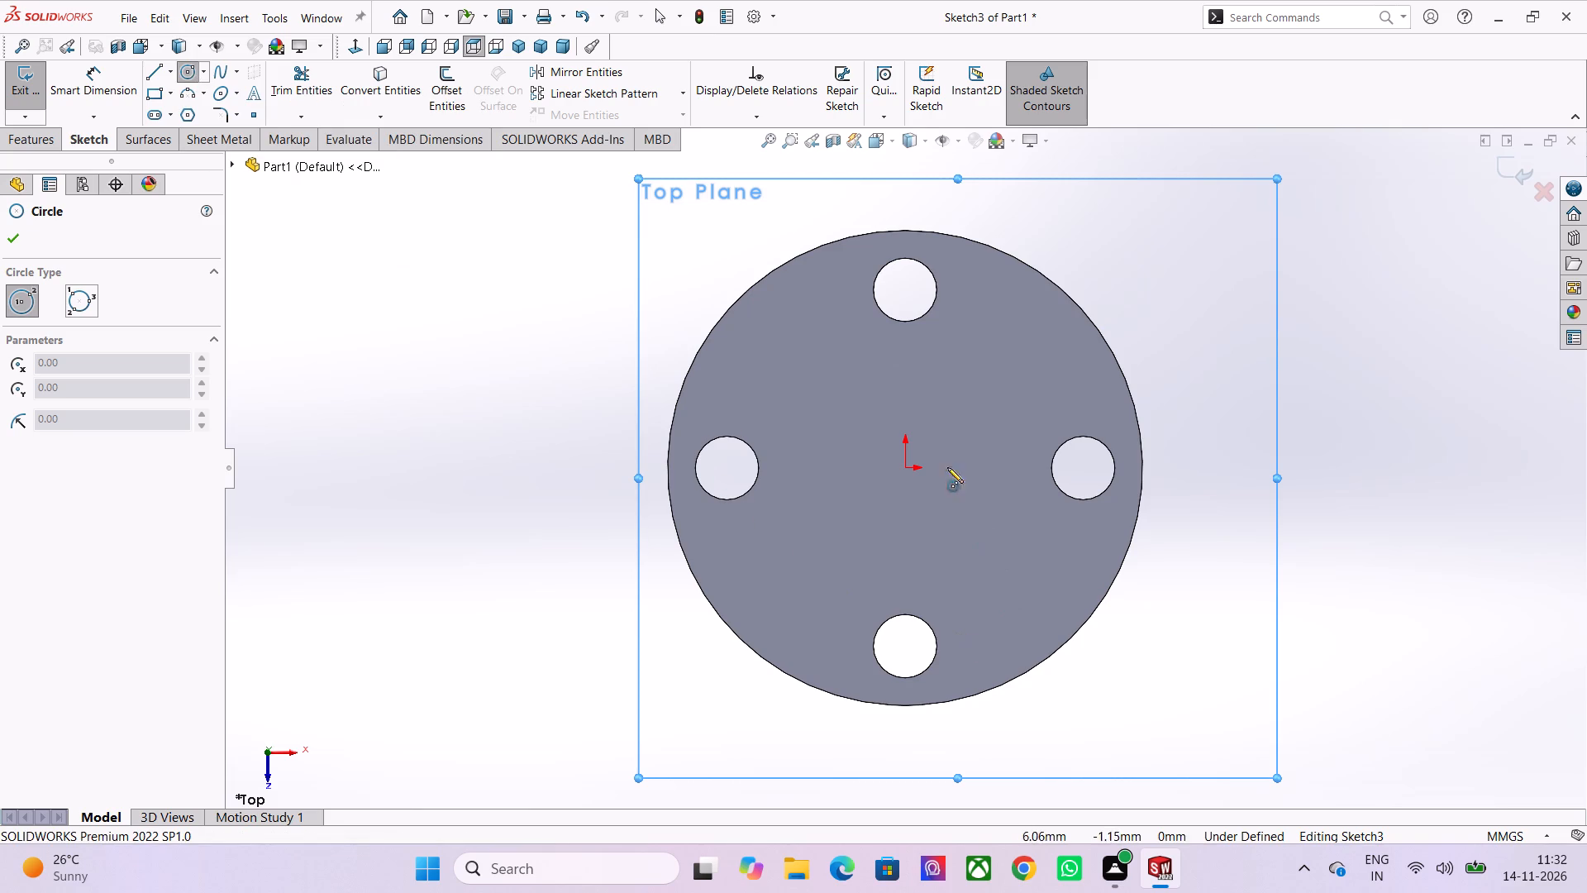
{"action": "left_click", "coordinate": [904, 466]}
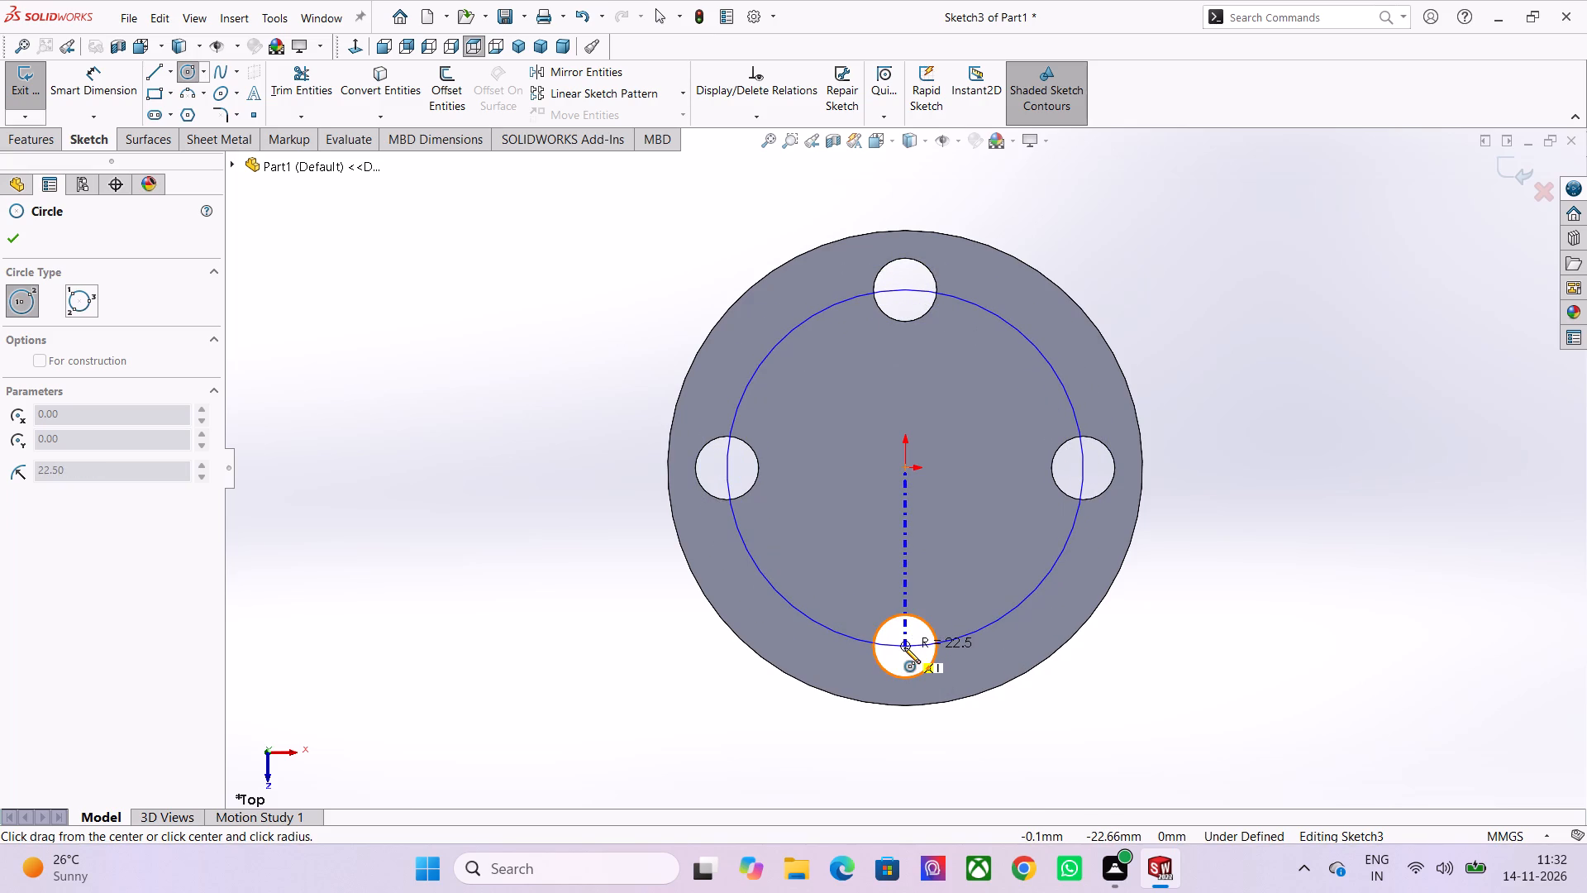
{"action": "scroll", "coordinate": [904, 647], "scroll_direction": "up", "scroll_amount": 2}
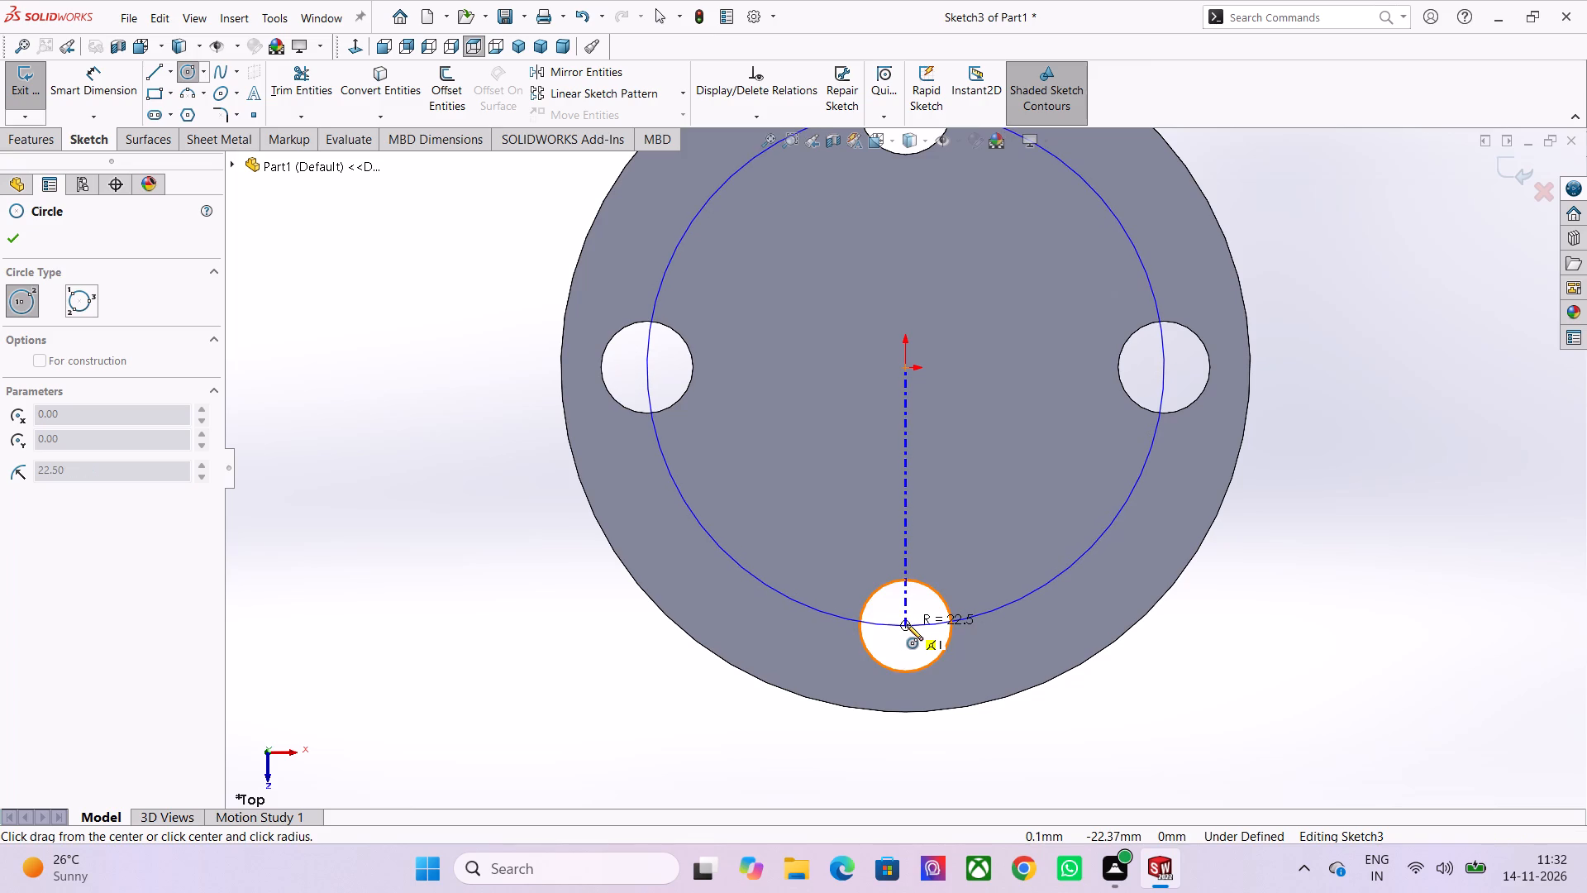
{"action": "scroll", "coordinate": [906, 624], "scroll_direction": "up", "scroll_amount": 4}
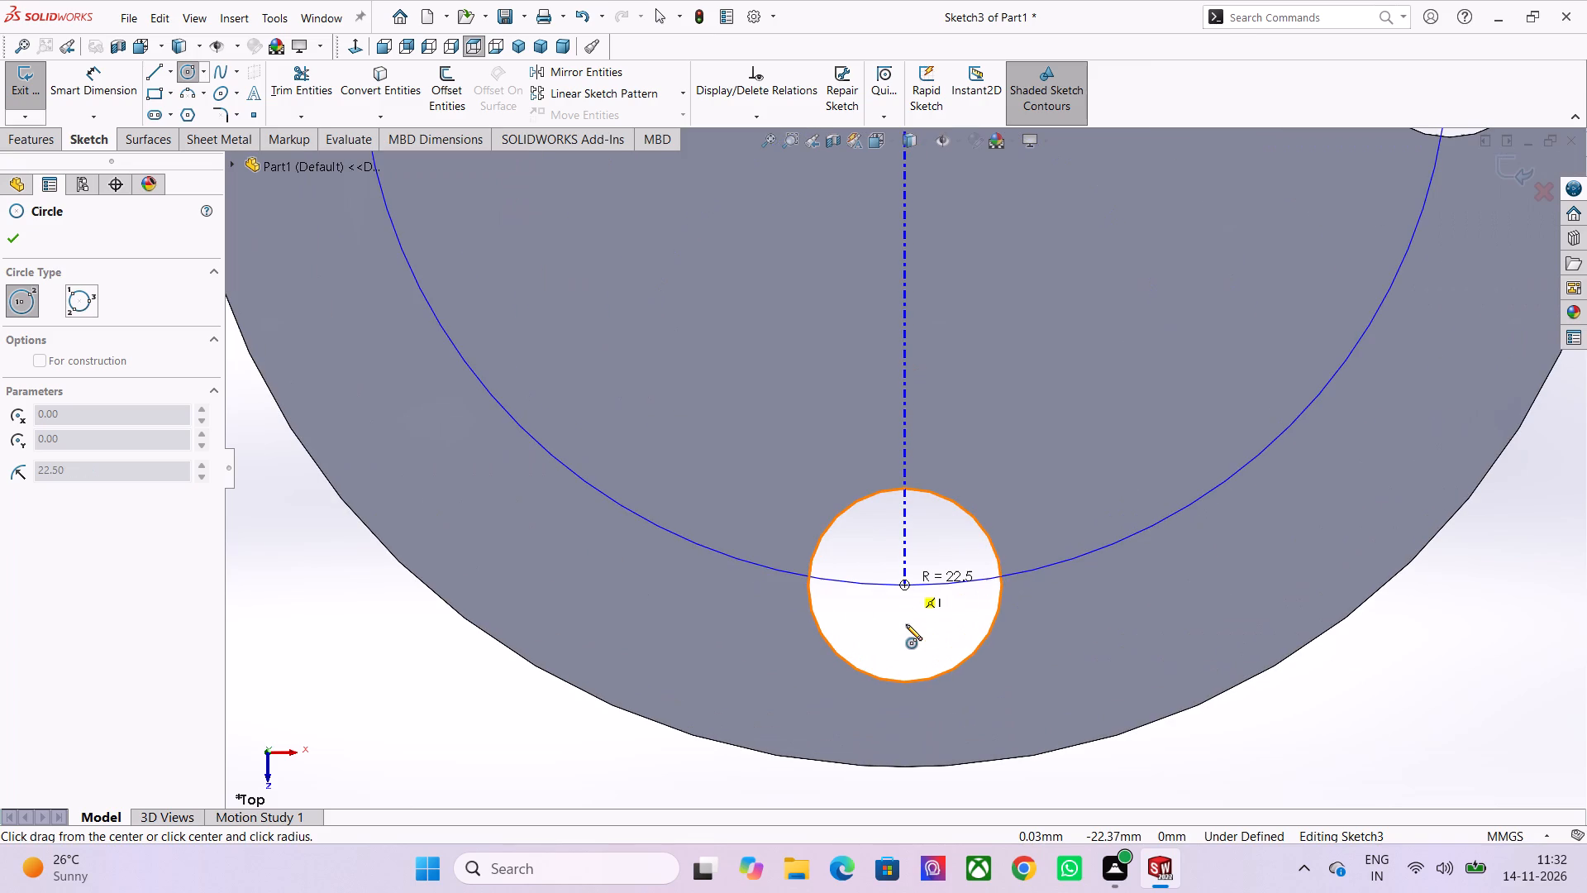
{"action": "scroll", "coordinate": [906, 624], "scroll_direction": "down", "scroll_amount": 5}
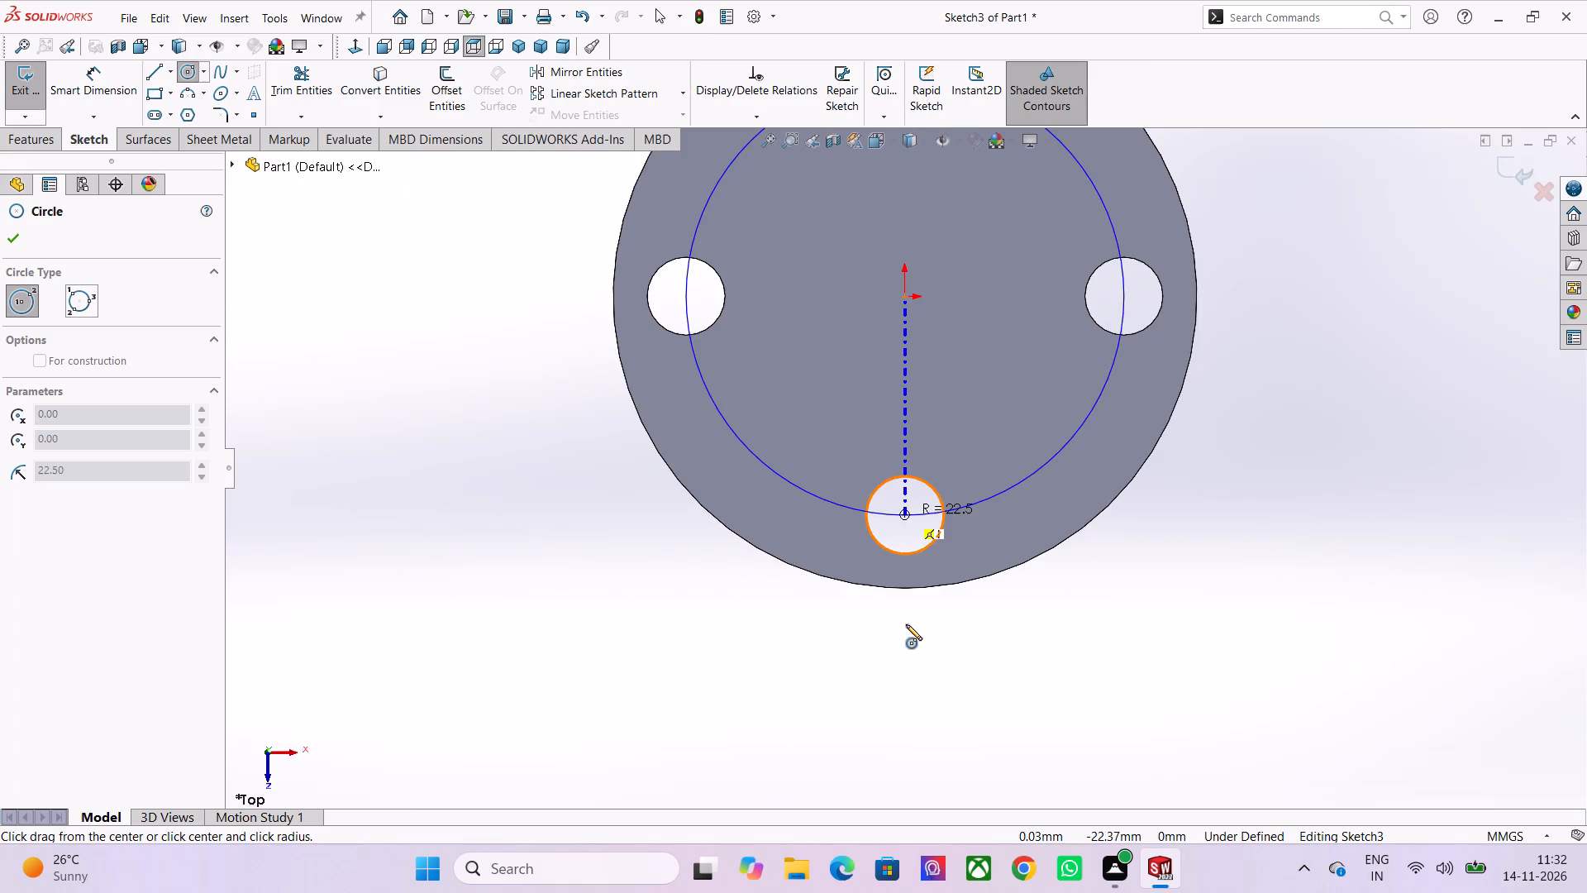
{"action": "scroll", "coordinate": [906, 624], "scroll_direction": "down", "scroll_amount": 2}
{"action": "scroll", "coordinate": [931, 260], "scroll_direction": "down", "scroll_amount": 2}
{"action": "scroll", "coordinate": [936, 344], "scroll_direction": "down", "scroll_amount": 1}
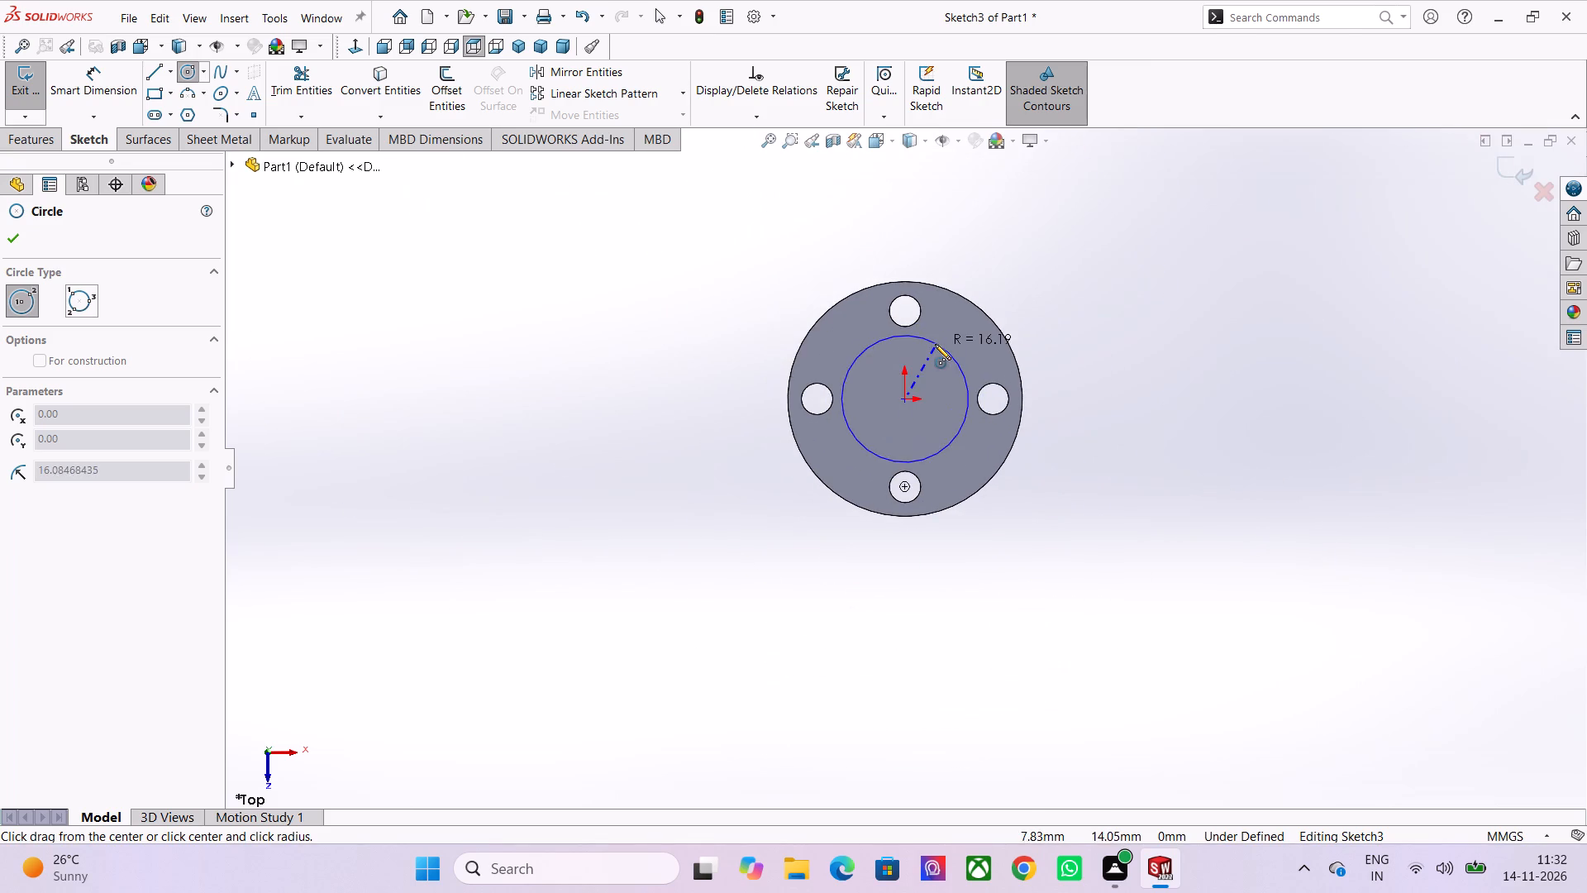
{"action": "scroll", "coordinate": [932, 346], "scroll_direction": "down", "scroll_amount": 2}
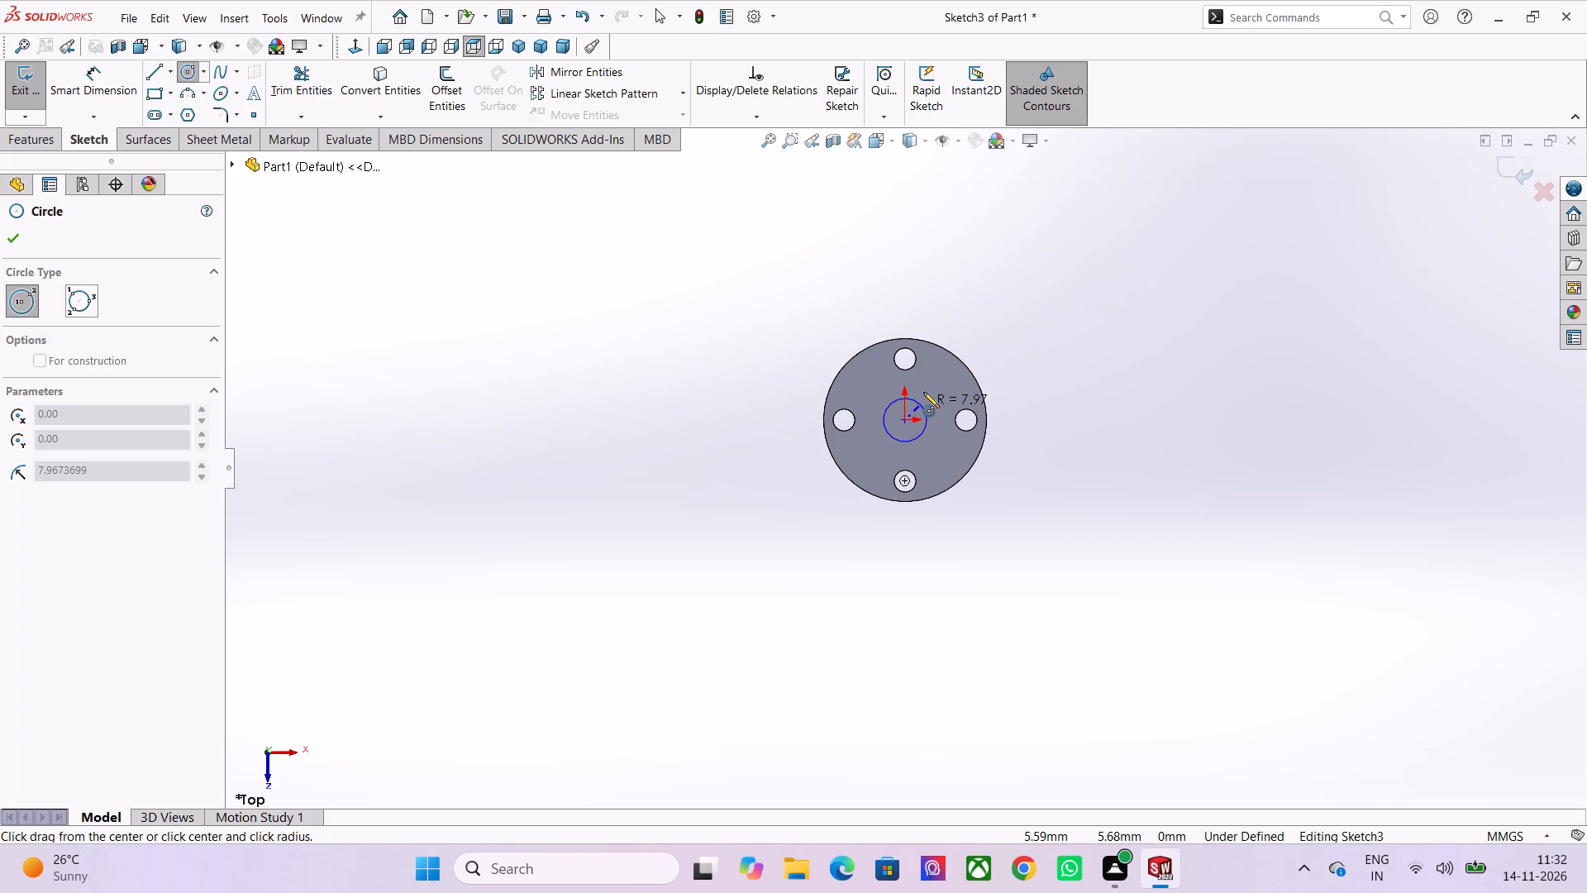
{"action": "scroll", "coordinate": [915, 398], "scroll_direction": "up", "scroll_amount": 4}
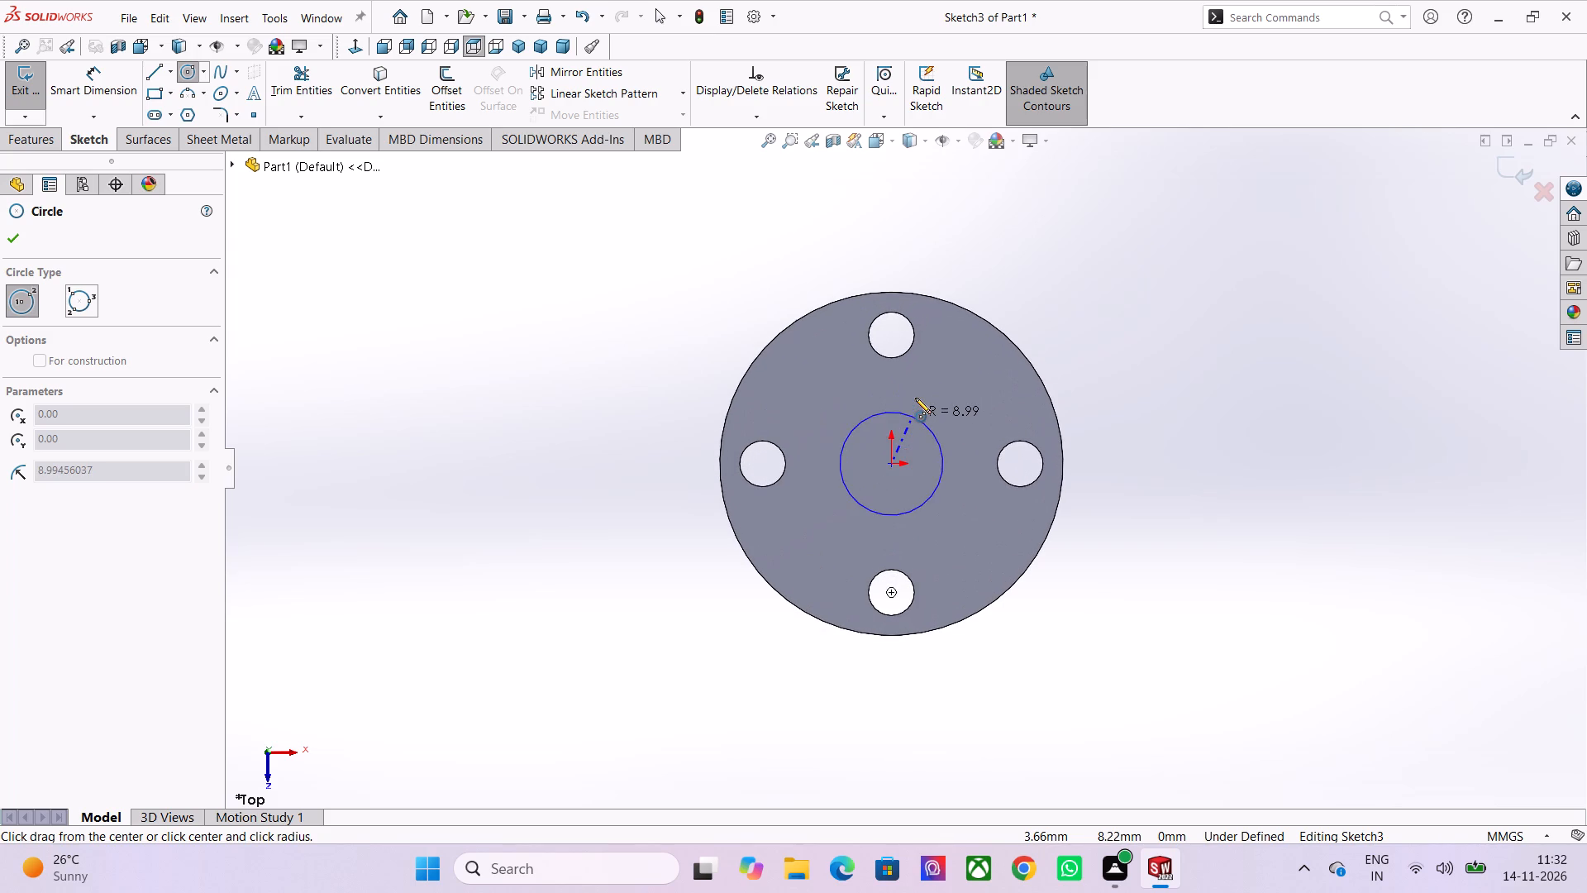
{"action": "scroll", "coordinate": [926, 432], "scroll_direction": "up", "scroll_amount": 1}
{"action": "middle_click", "coordinate": [926, 432]}
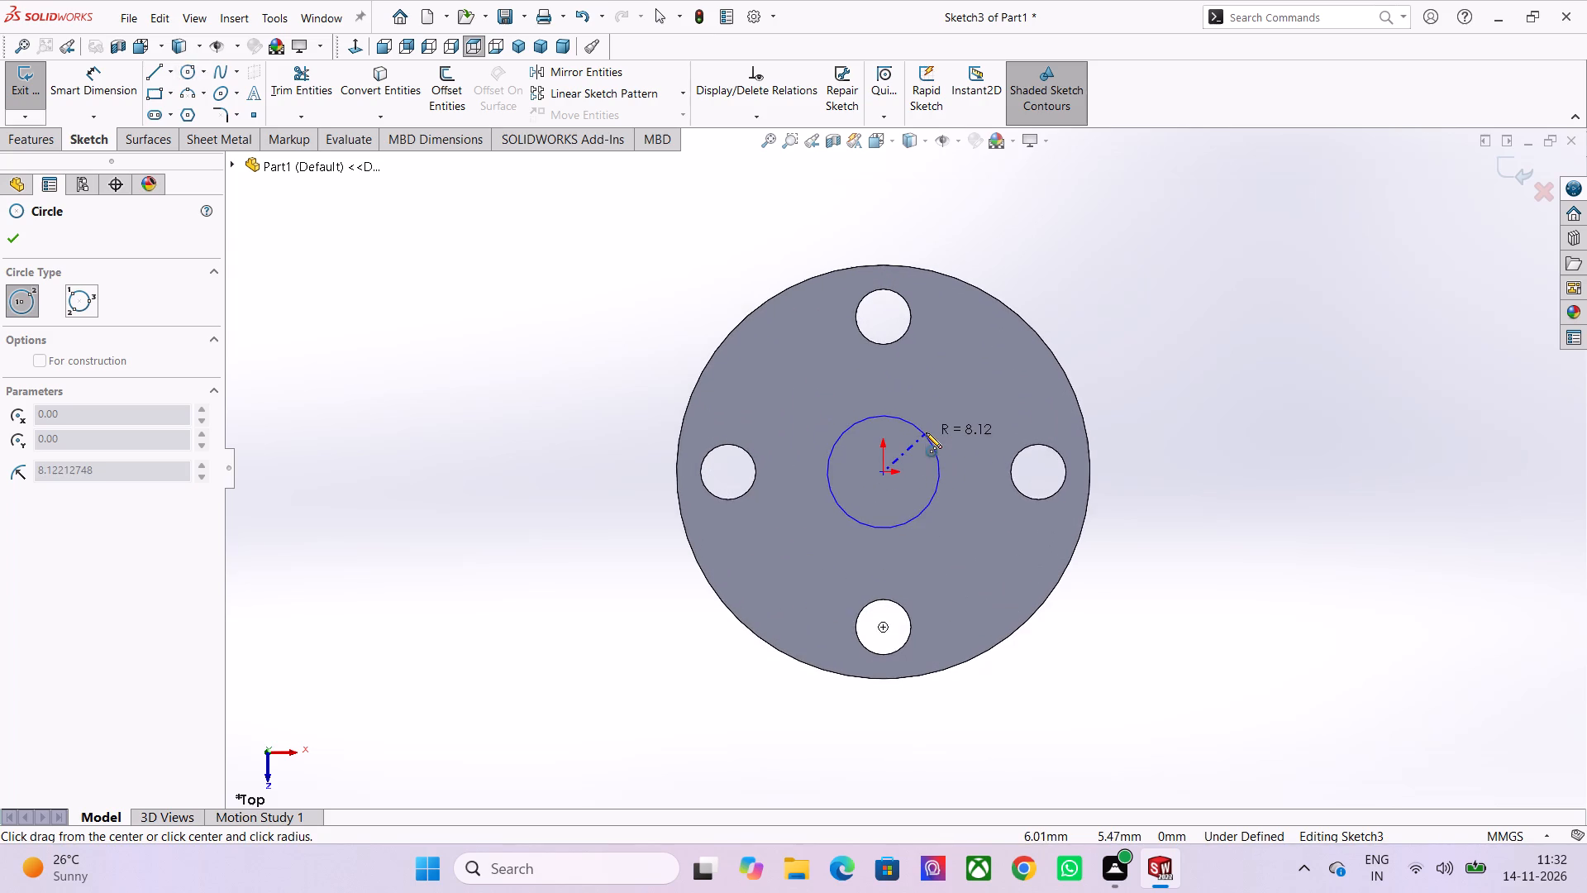
{"action": "middle_click", "coordinate": [926, 432]}
{"action": "scroll", "coordinate": [926, 432], "scroll_direction": "down", "scroll_amount": 2}
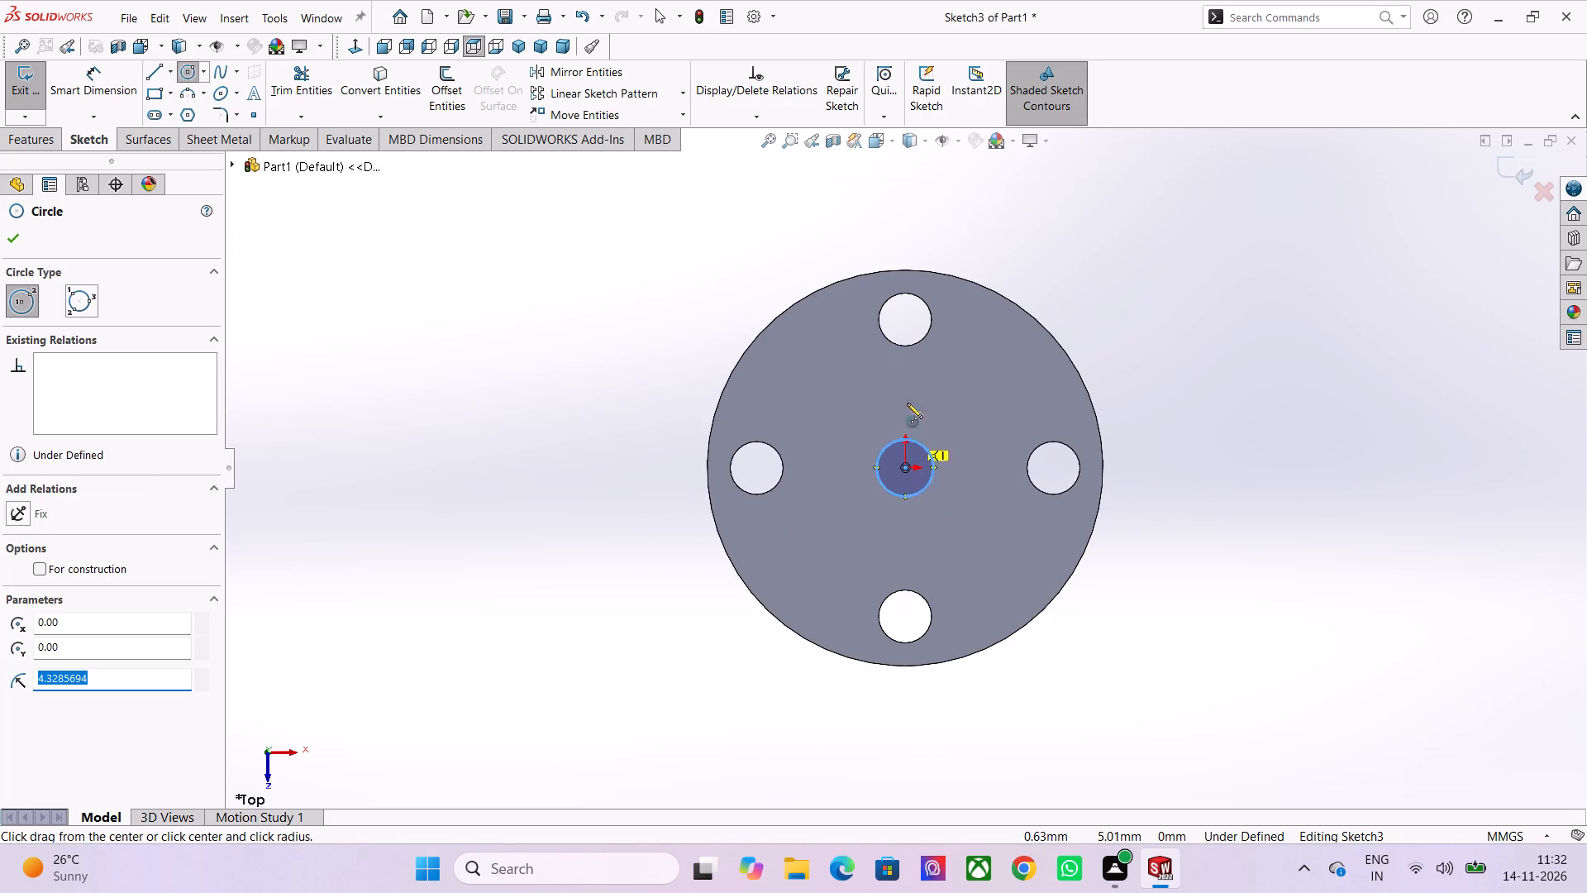
Sketch a second, larger circle centred on the origin with a radius of about 12.6 mm.
{"action": "left_click", "coordinate": [907, 469]}
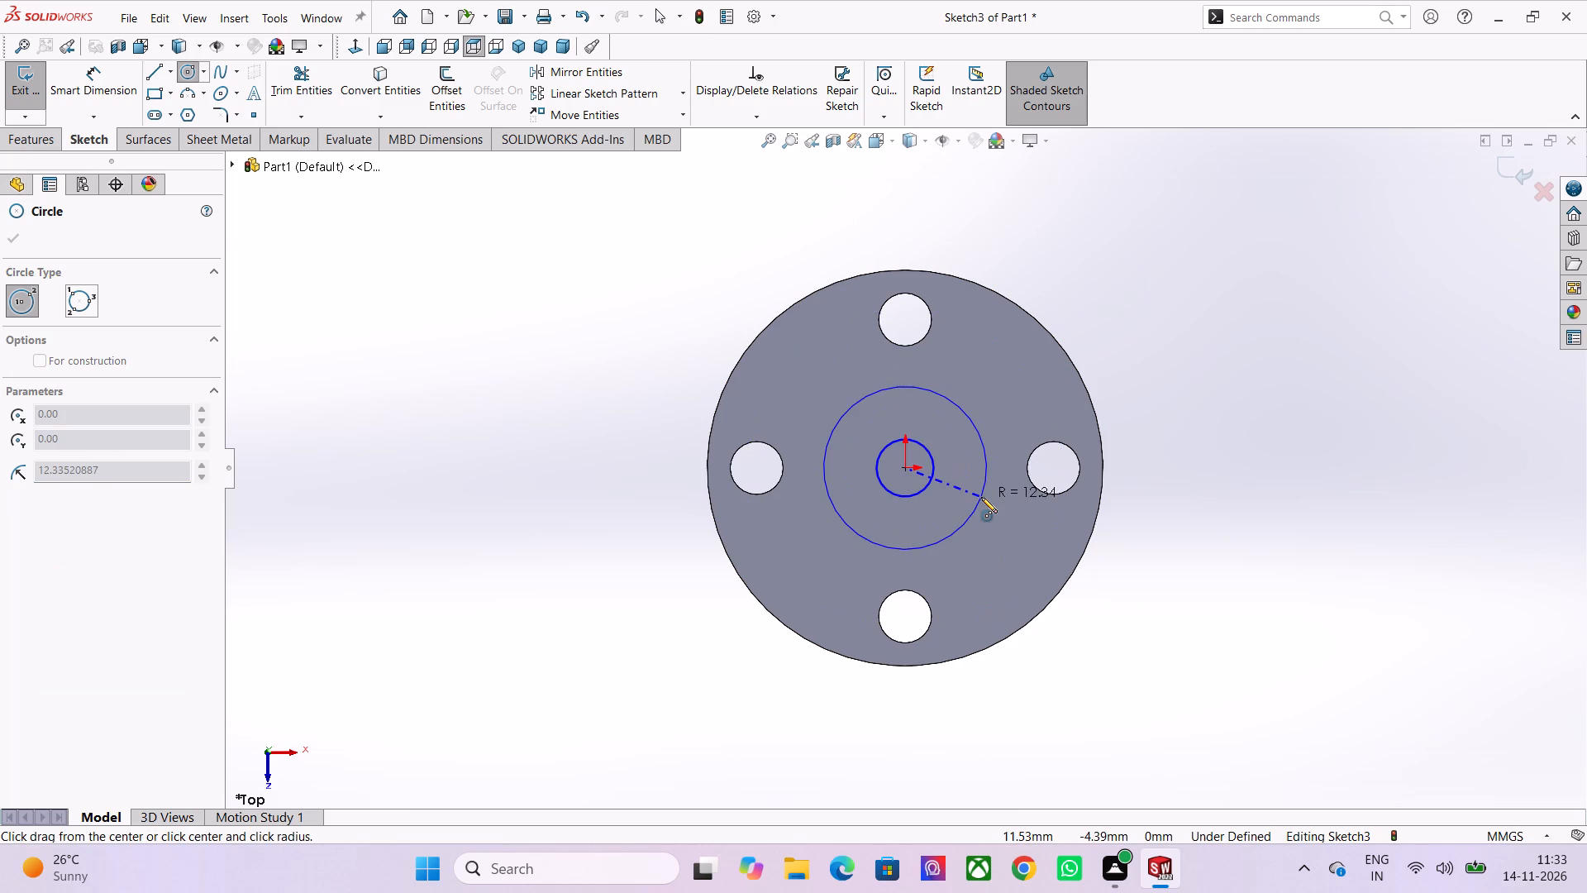
{"action": "left_click", "coordinate": [983, 497]}
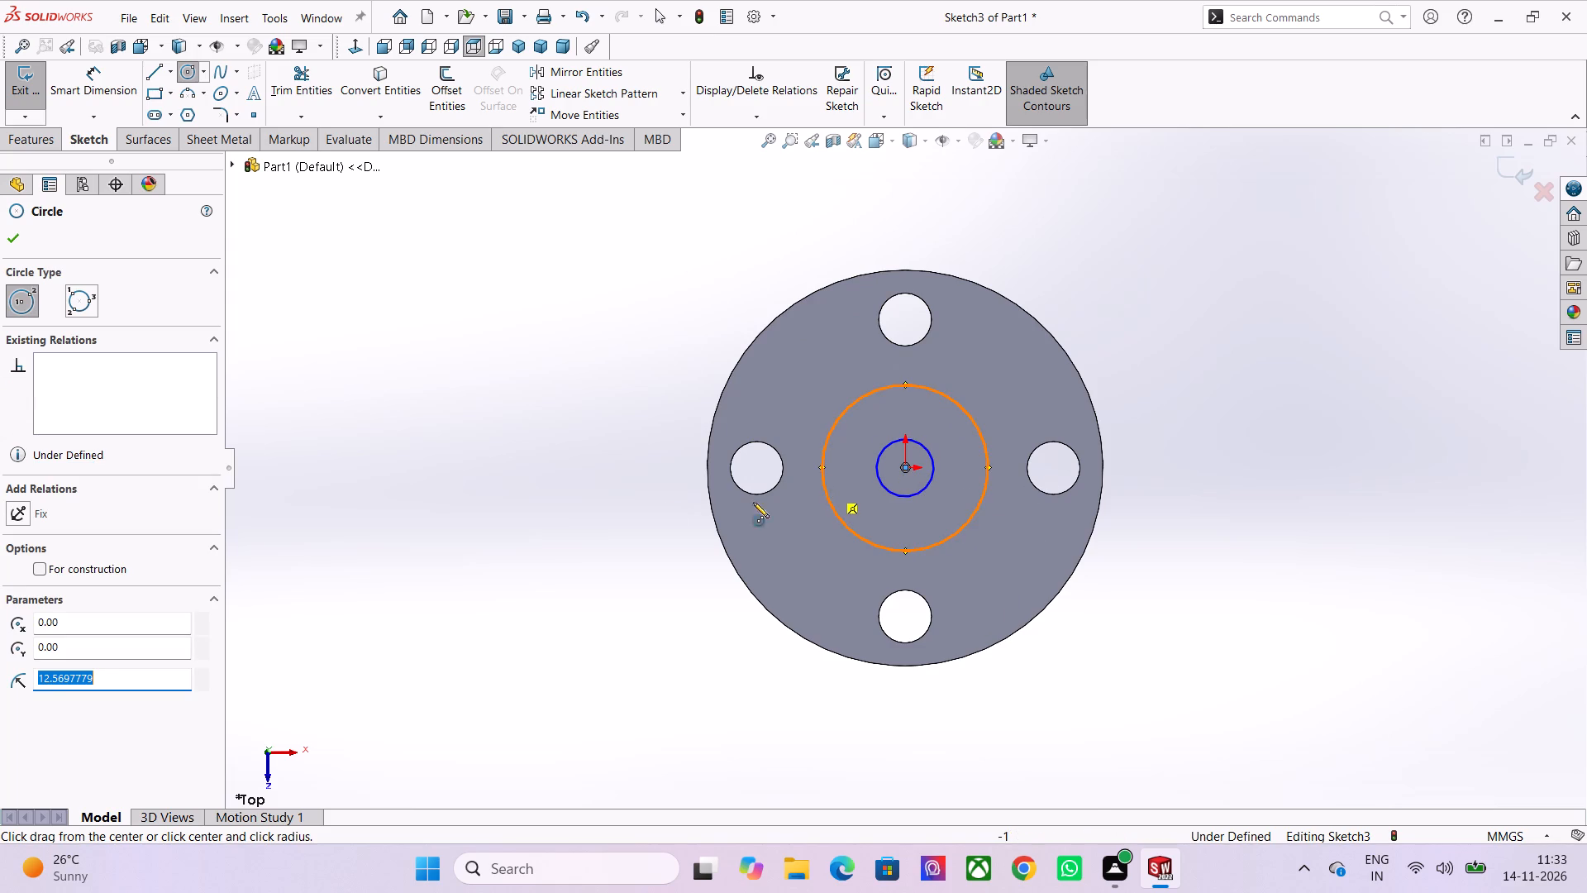
Dimension the inner circle's diameter as 20 mm.
{"action": "left_click", "coordinate": [97, 89]}
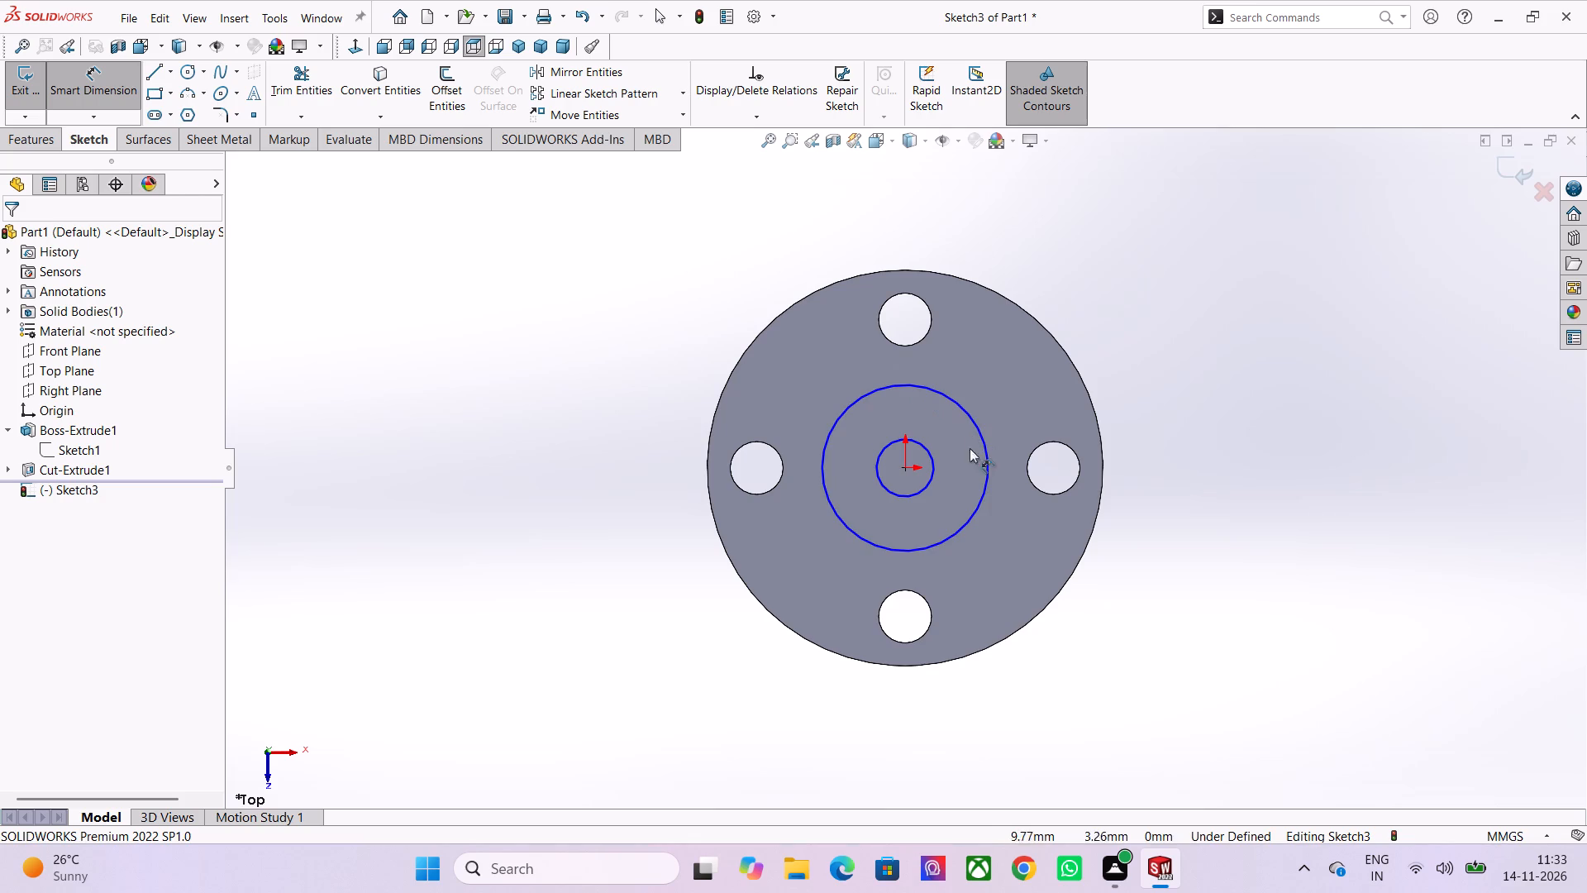
{"action": "left_click", "coordinate": [921, 442]}
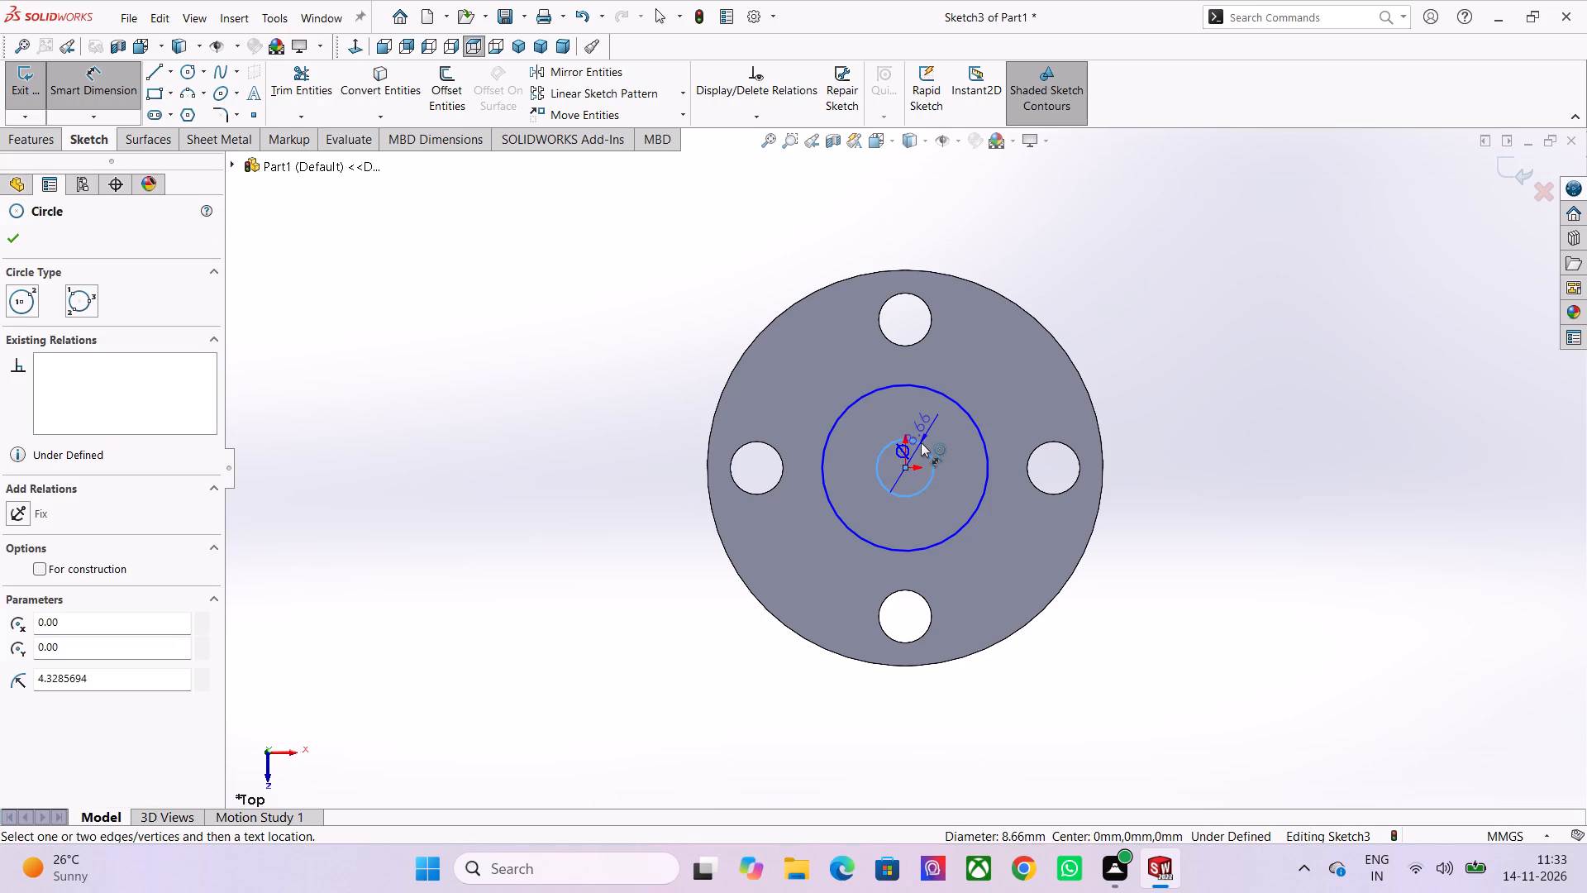
{"action": "left_click", "coordinate": [1184, 319]}
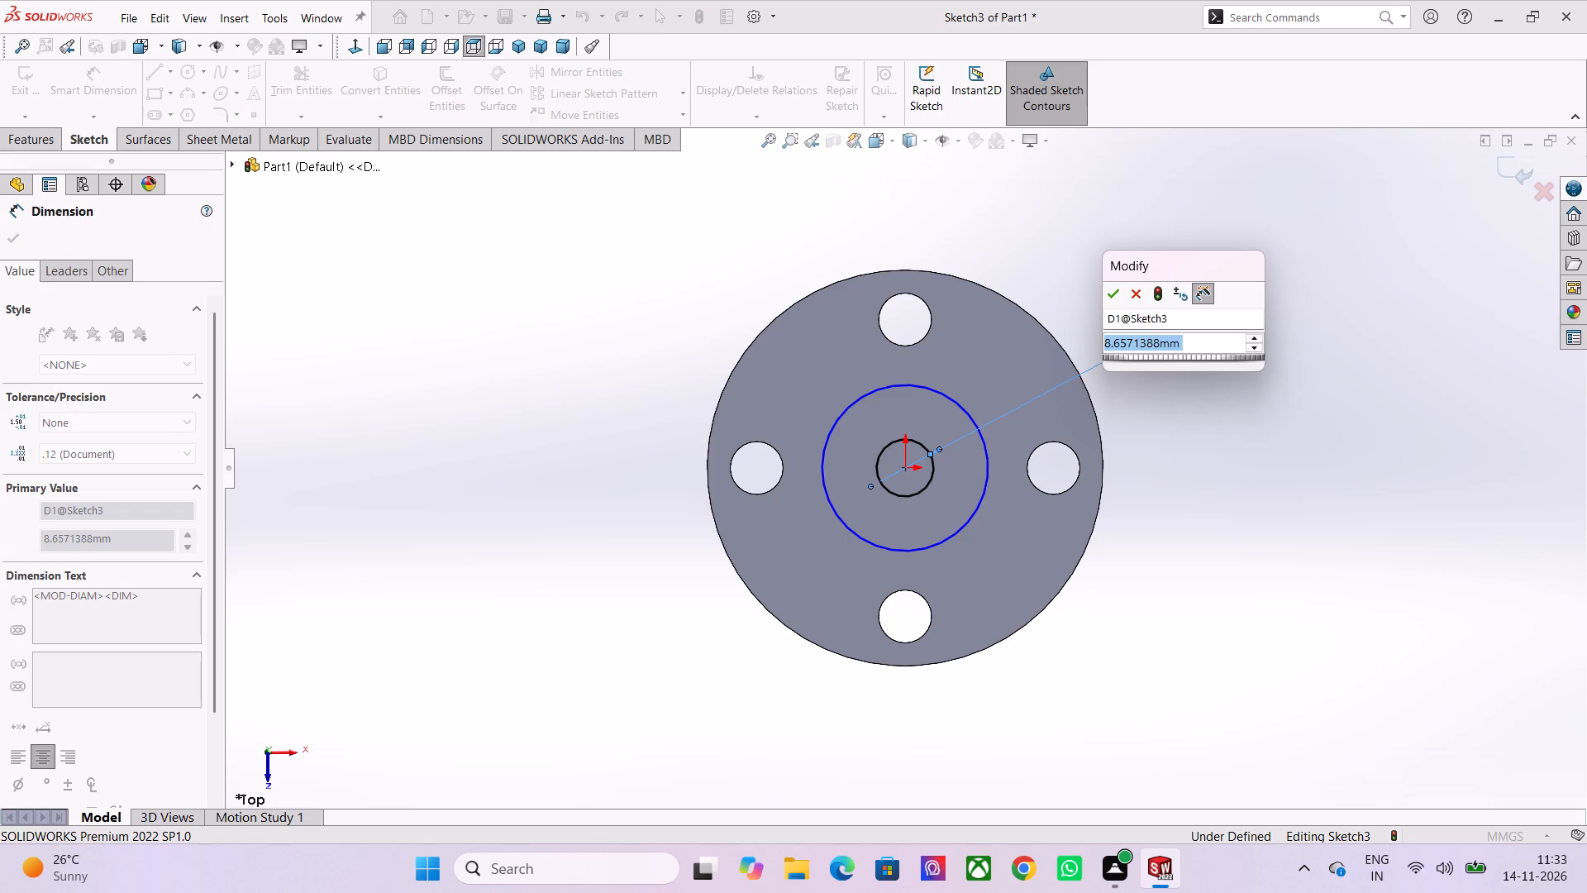
{"action": "type", "text": "20"}
{"action": "key", "text": "Return"}
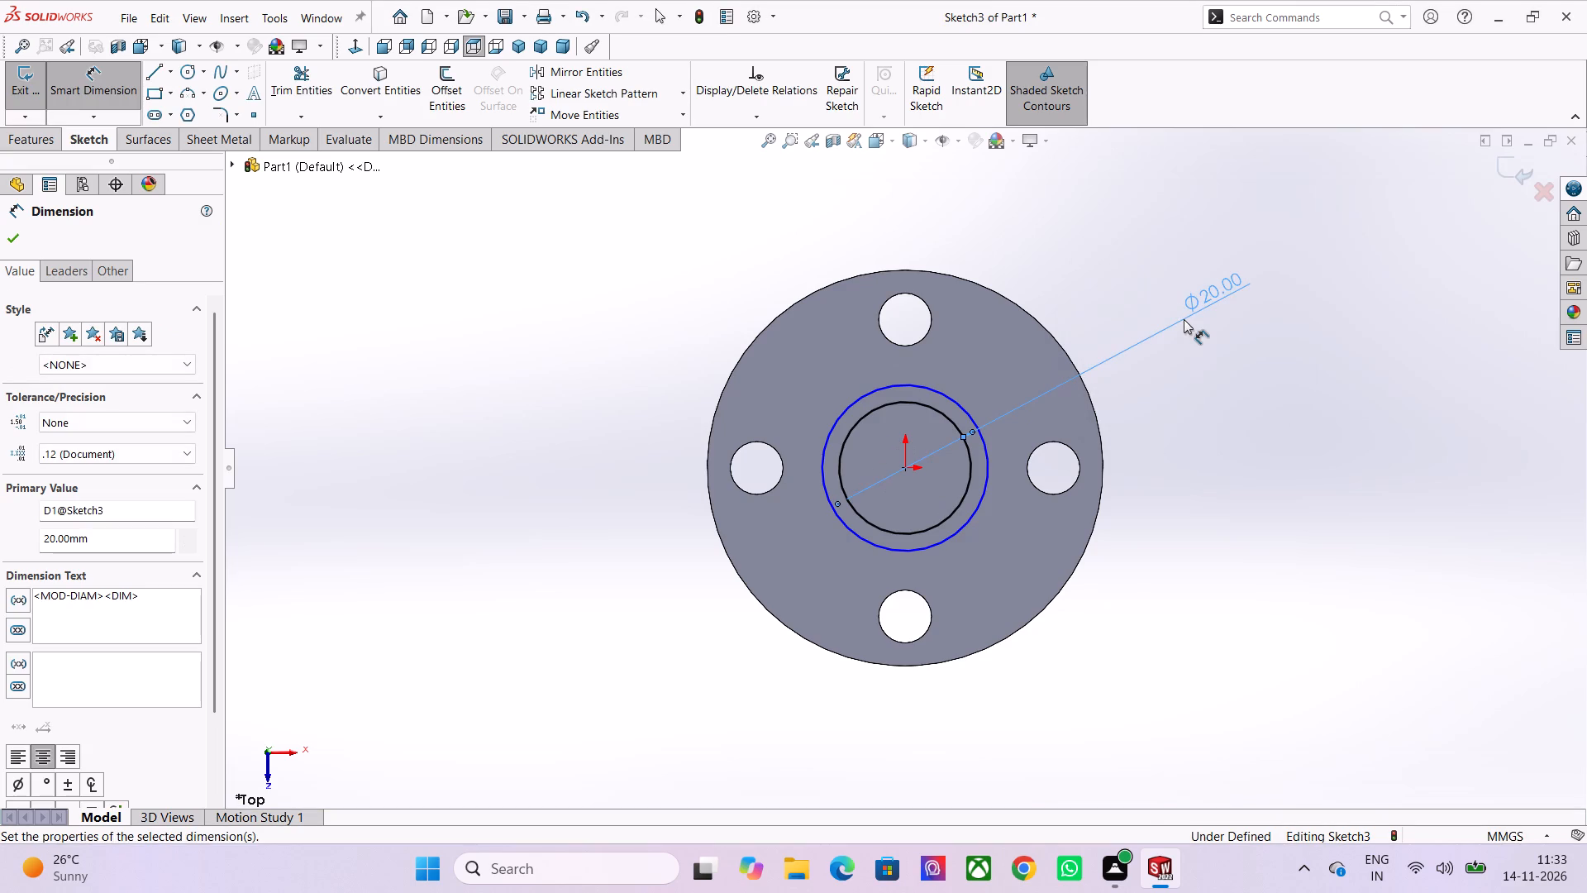
Dimension the outer concentric circle's diameter as 30 mm.
{"action": "left_click", "coordinate": [917, 384]}
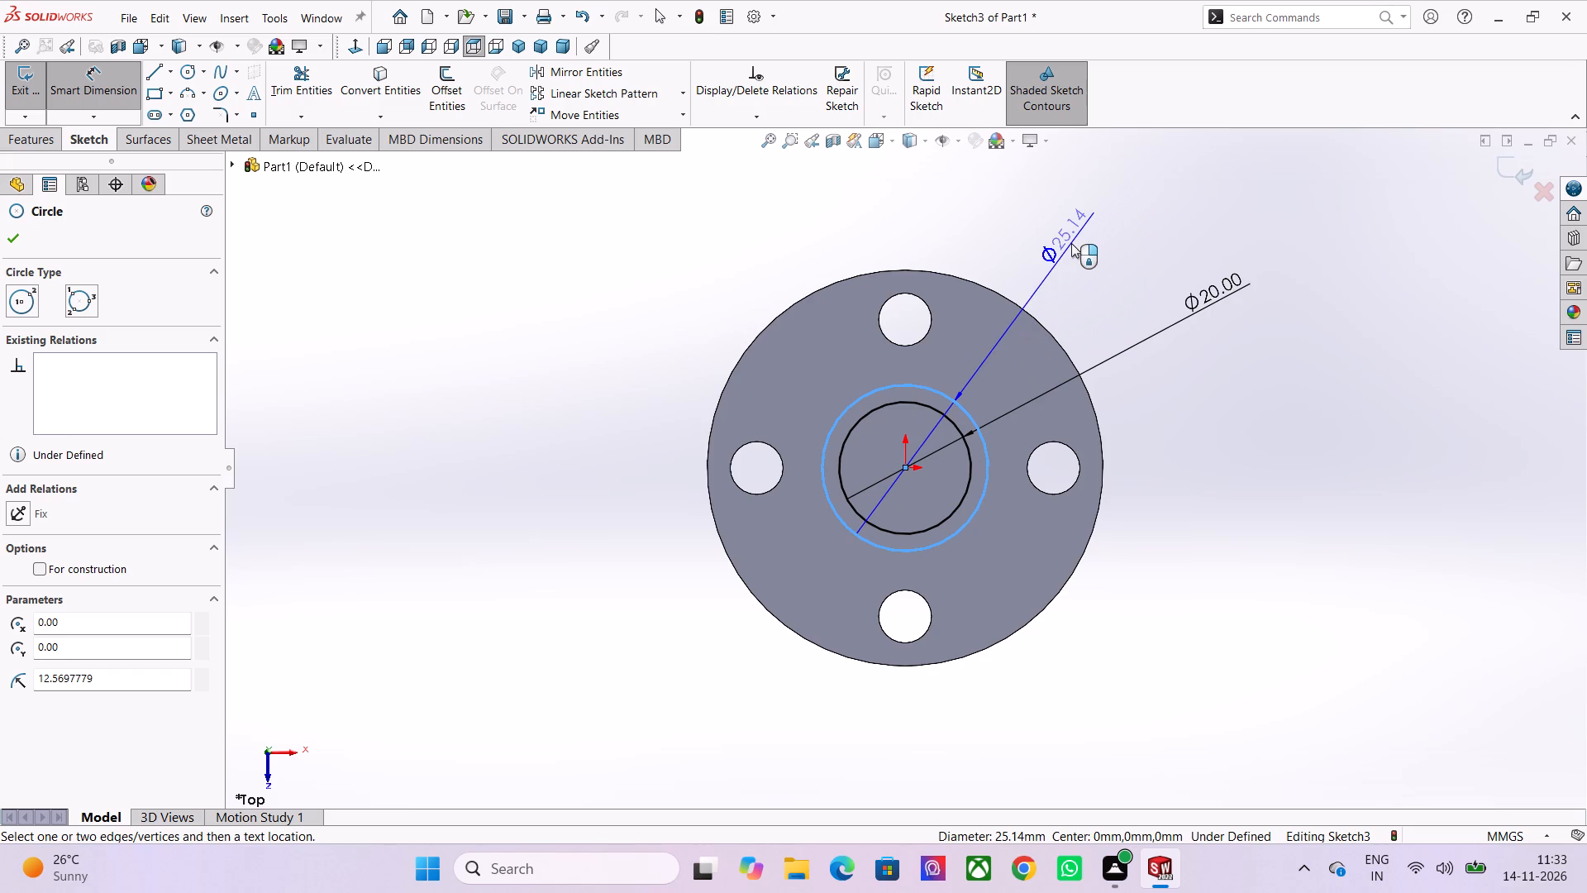
{"action": "left_click", "coordinate": [1071, 243]}
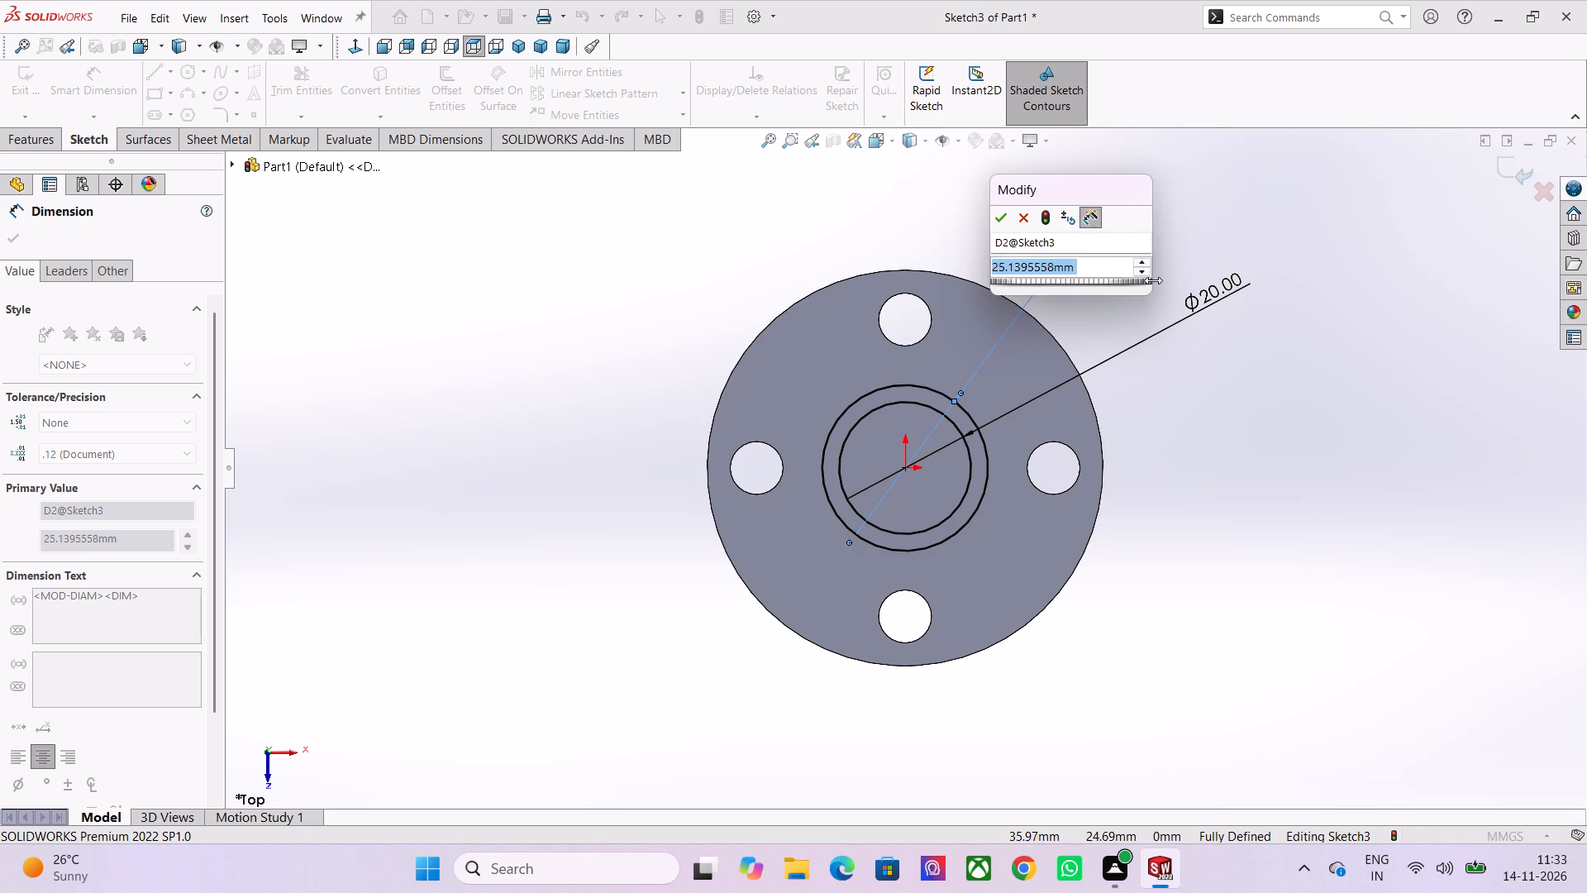
{"action": "type", "text": "30"}
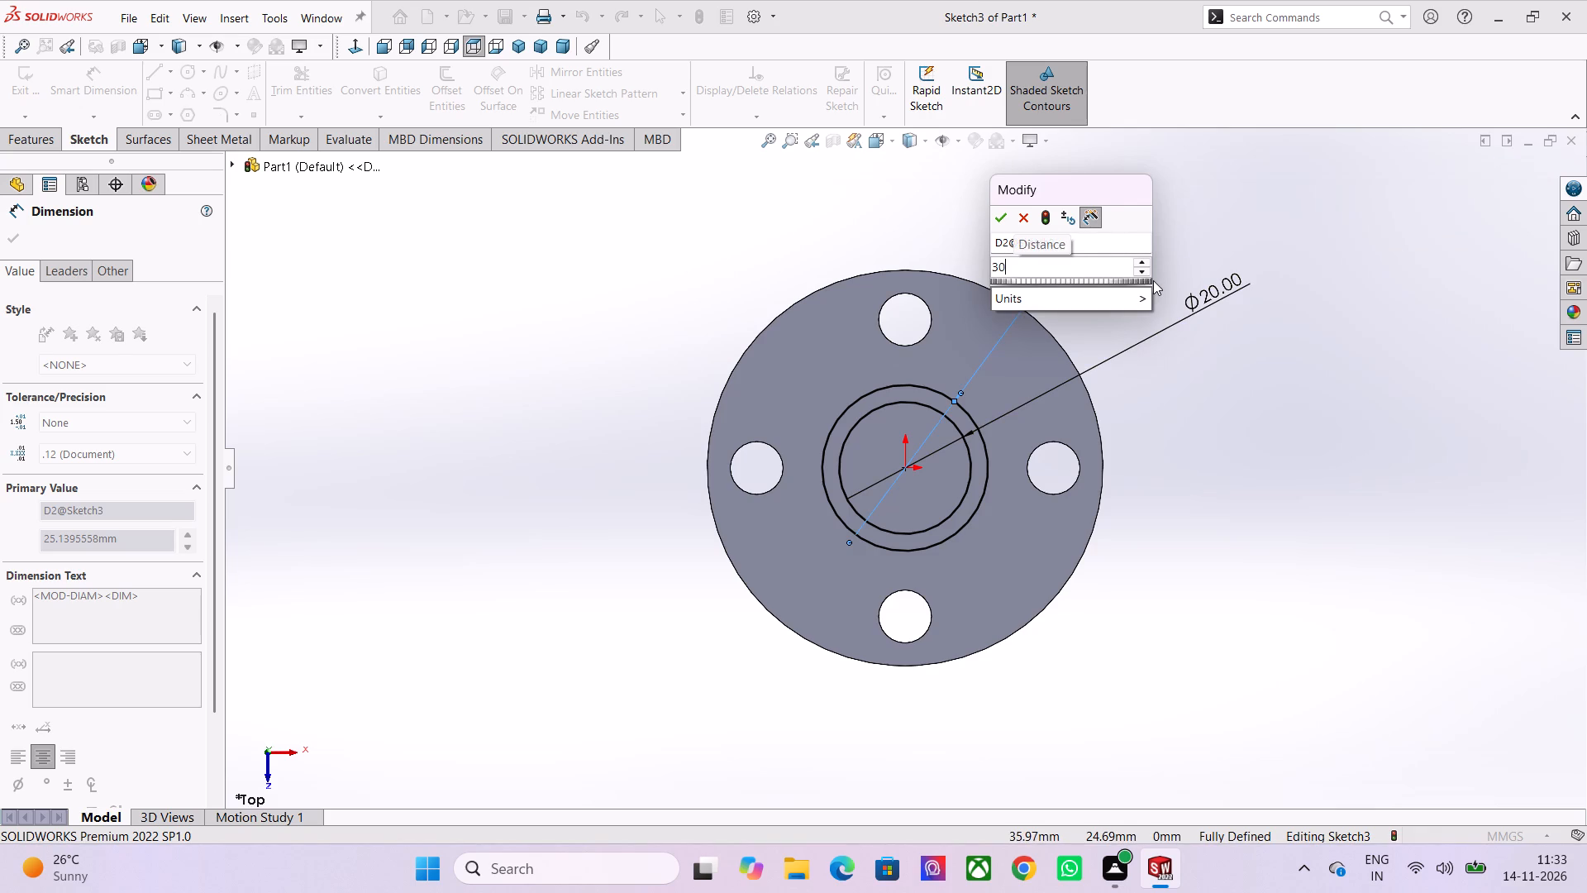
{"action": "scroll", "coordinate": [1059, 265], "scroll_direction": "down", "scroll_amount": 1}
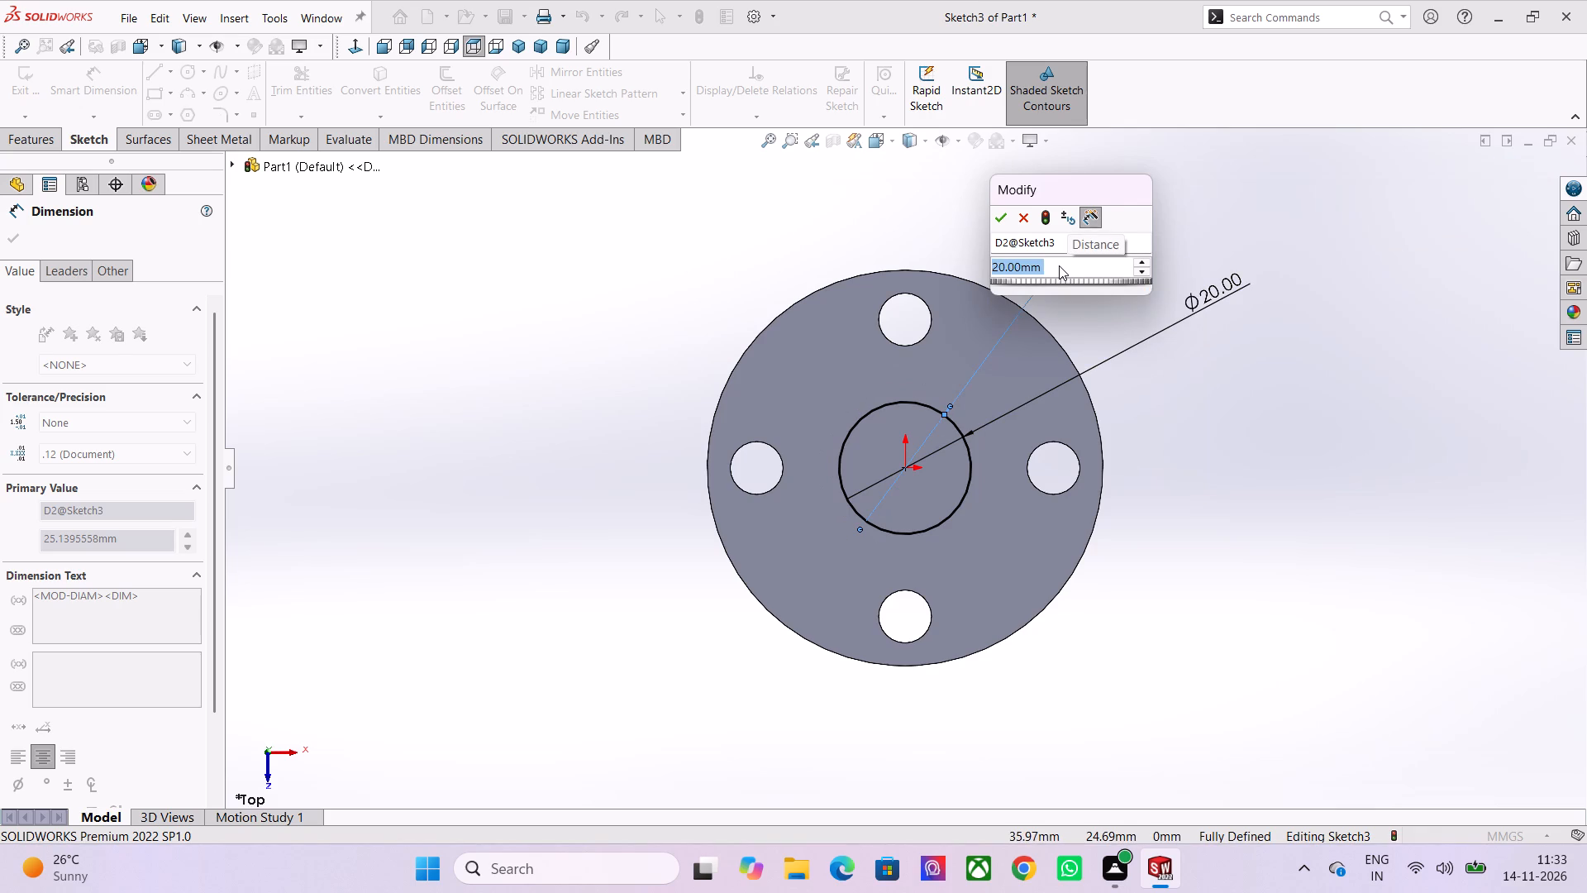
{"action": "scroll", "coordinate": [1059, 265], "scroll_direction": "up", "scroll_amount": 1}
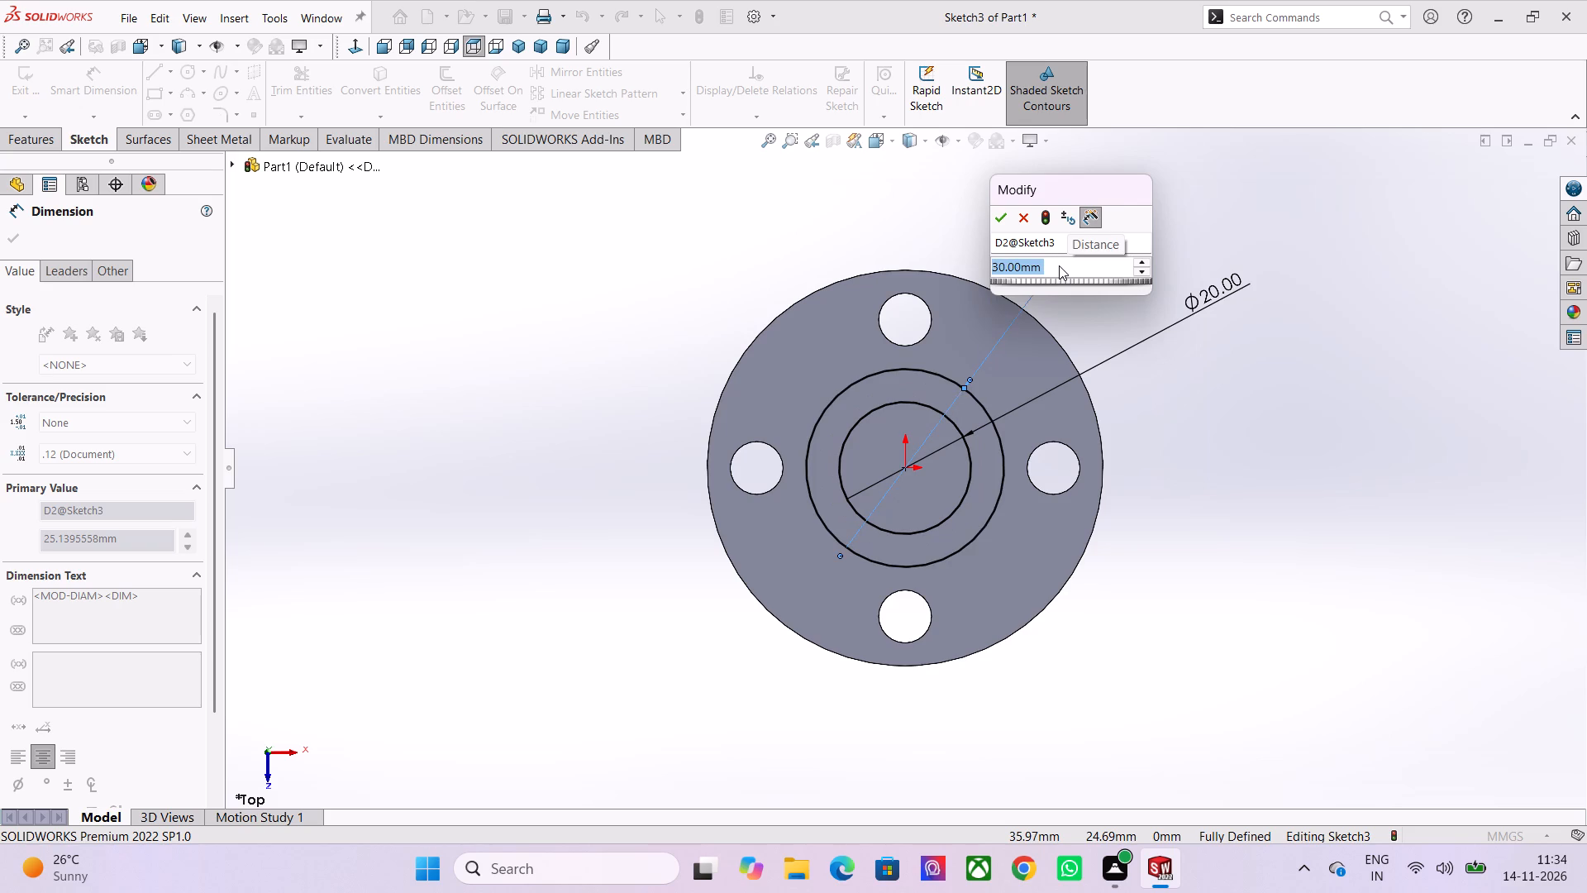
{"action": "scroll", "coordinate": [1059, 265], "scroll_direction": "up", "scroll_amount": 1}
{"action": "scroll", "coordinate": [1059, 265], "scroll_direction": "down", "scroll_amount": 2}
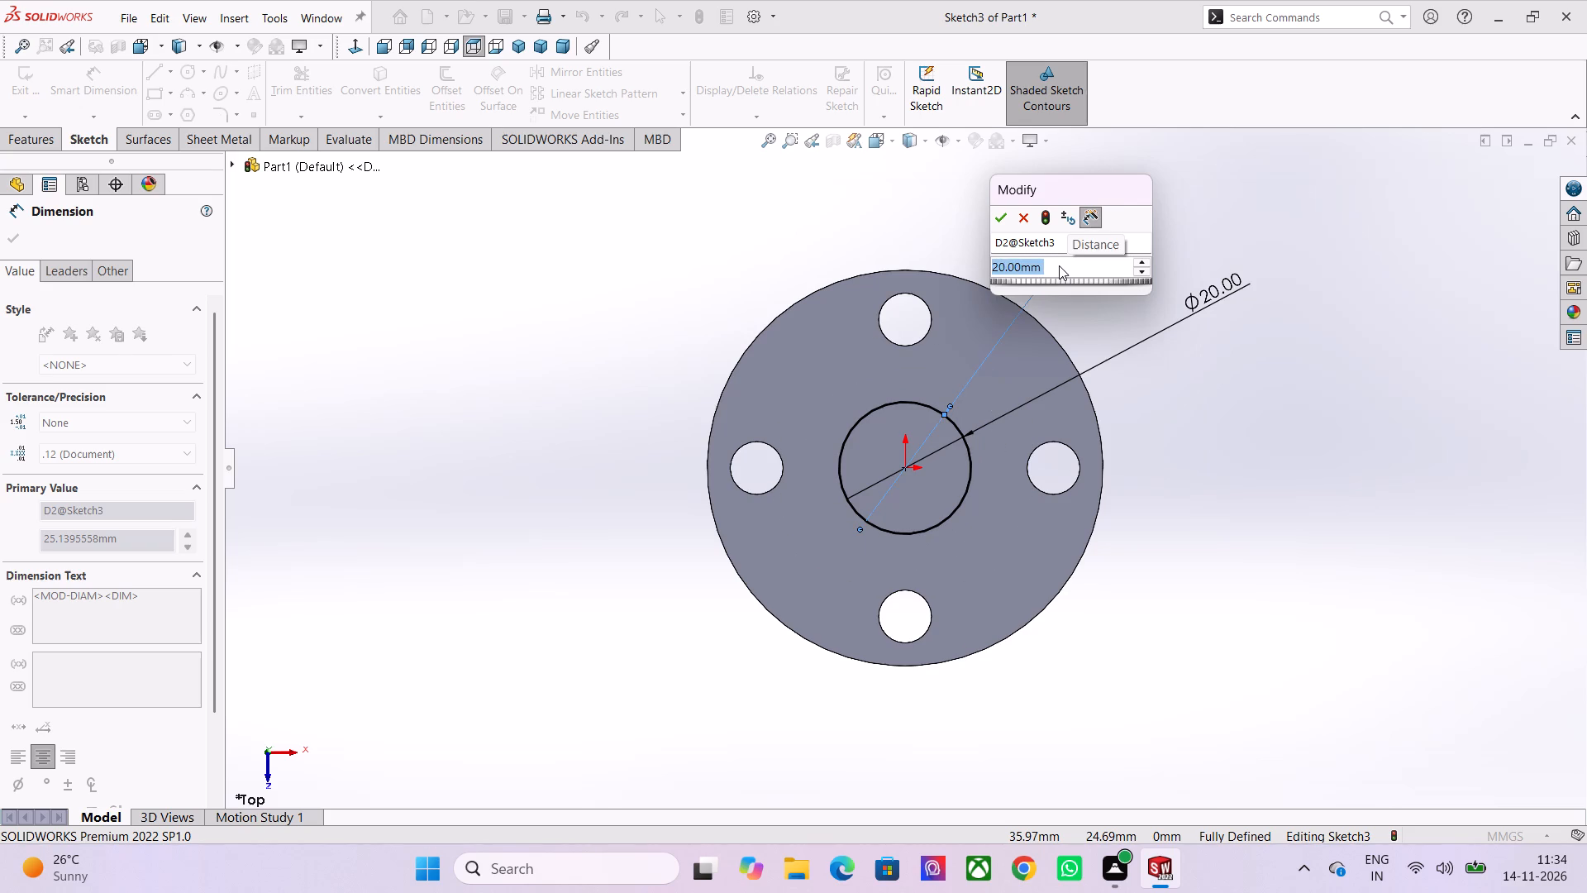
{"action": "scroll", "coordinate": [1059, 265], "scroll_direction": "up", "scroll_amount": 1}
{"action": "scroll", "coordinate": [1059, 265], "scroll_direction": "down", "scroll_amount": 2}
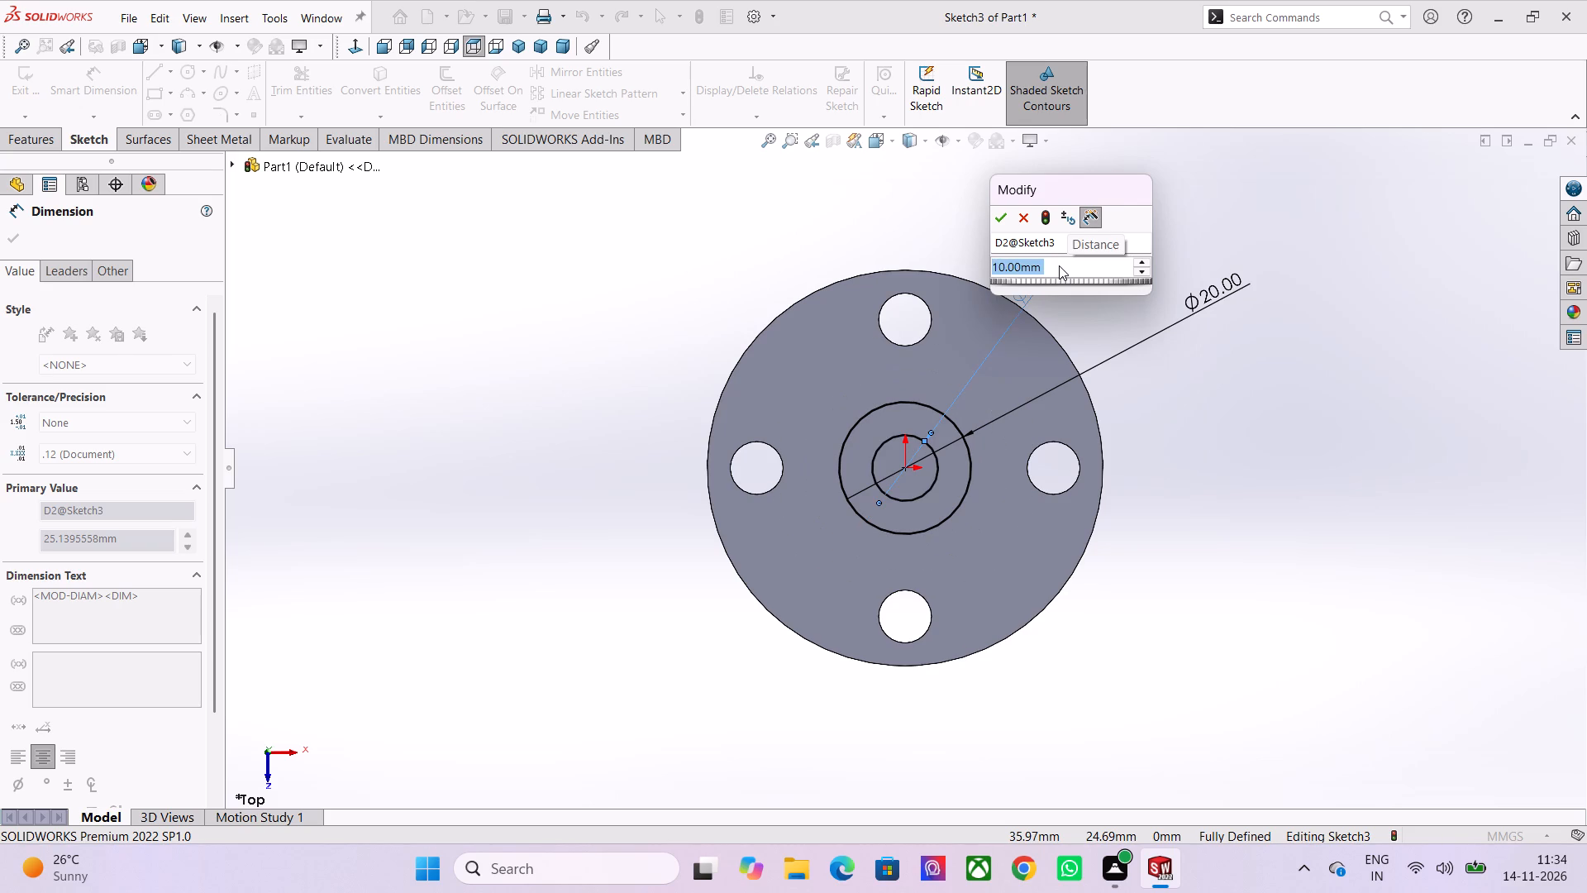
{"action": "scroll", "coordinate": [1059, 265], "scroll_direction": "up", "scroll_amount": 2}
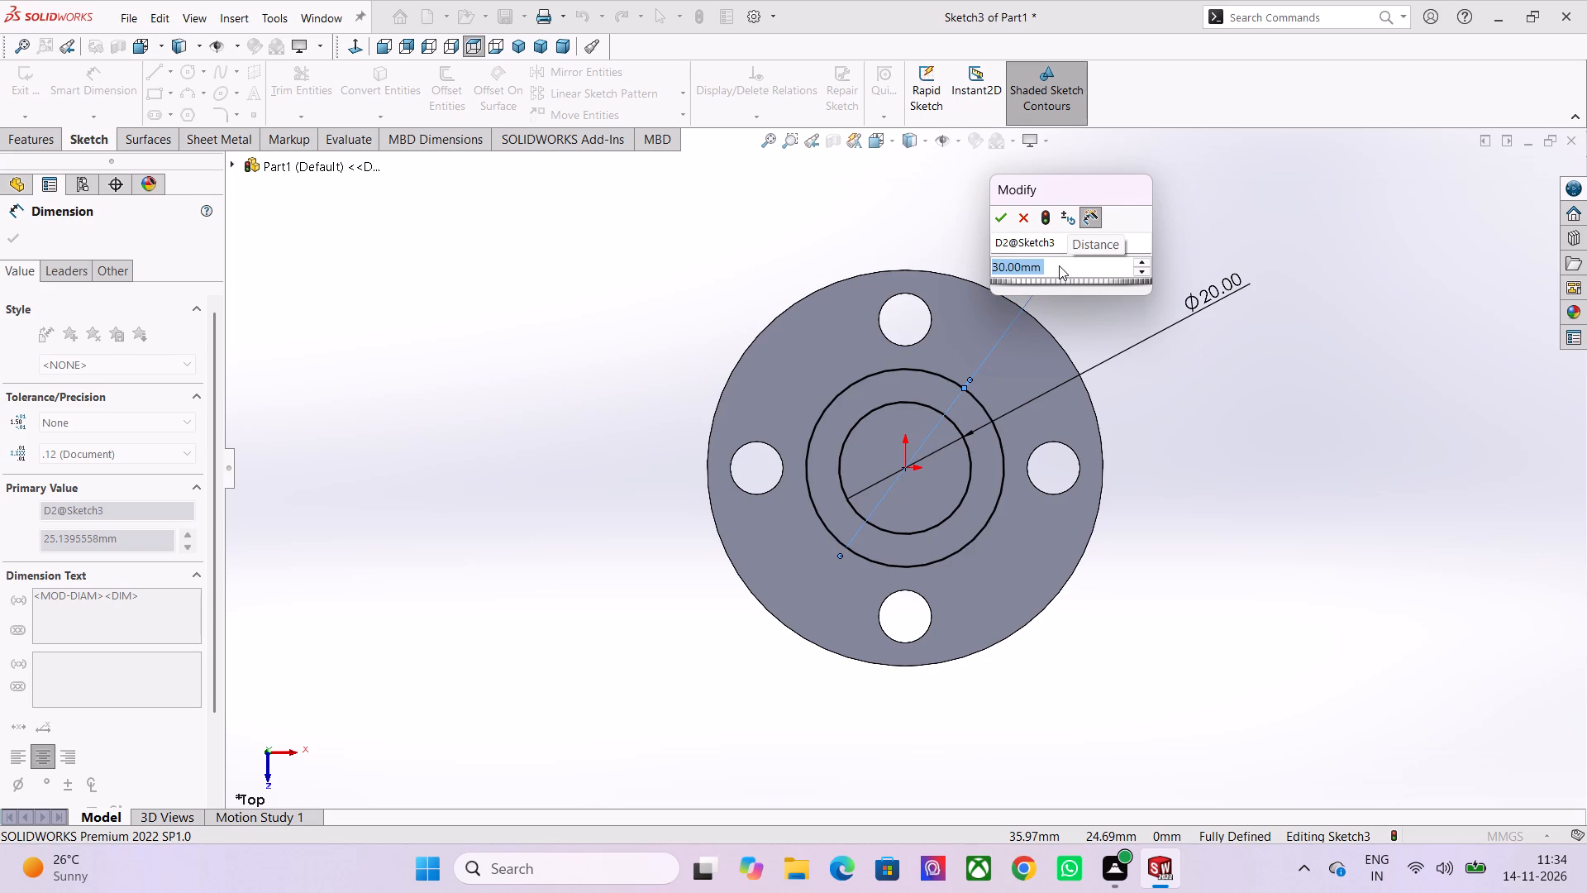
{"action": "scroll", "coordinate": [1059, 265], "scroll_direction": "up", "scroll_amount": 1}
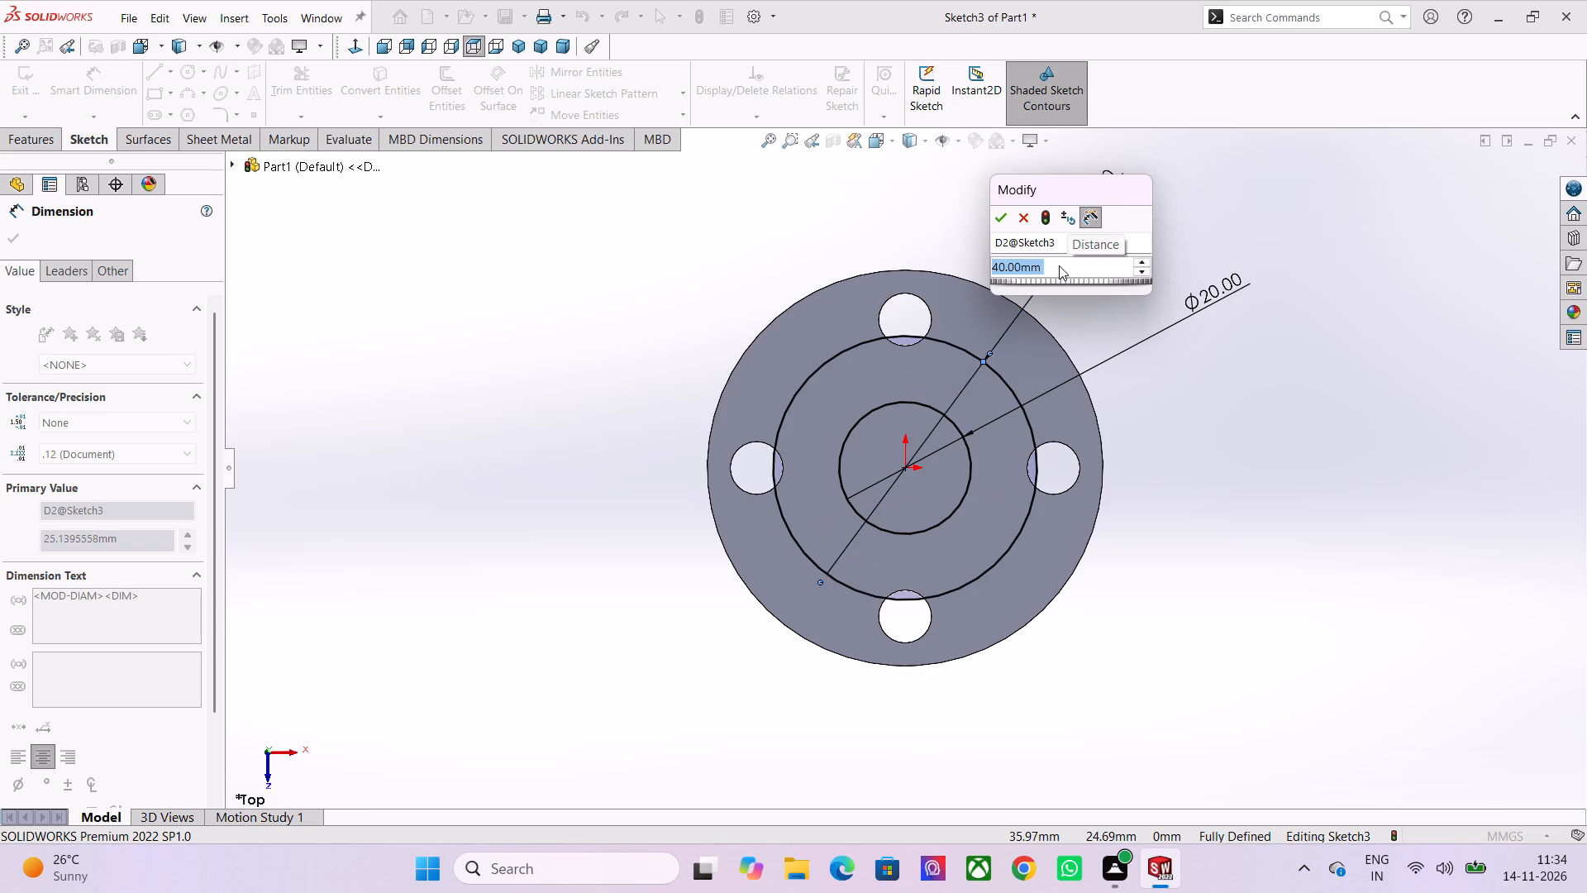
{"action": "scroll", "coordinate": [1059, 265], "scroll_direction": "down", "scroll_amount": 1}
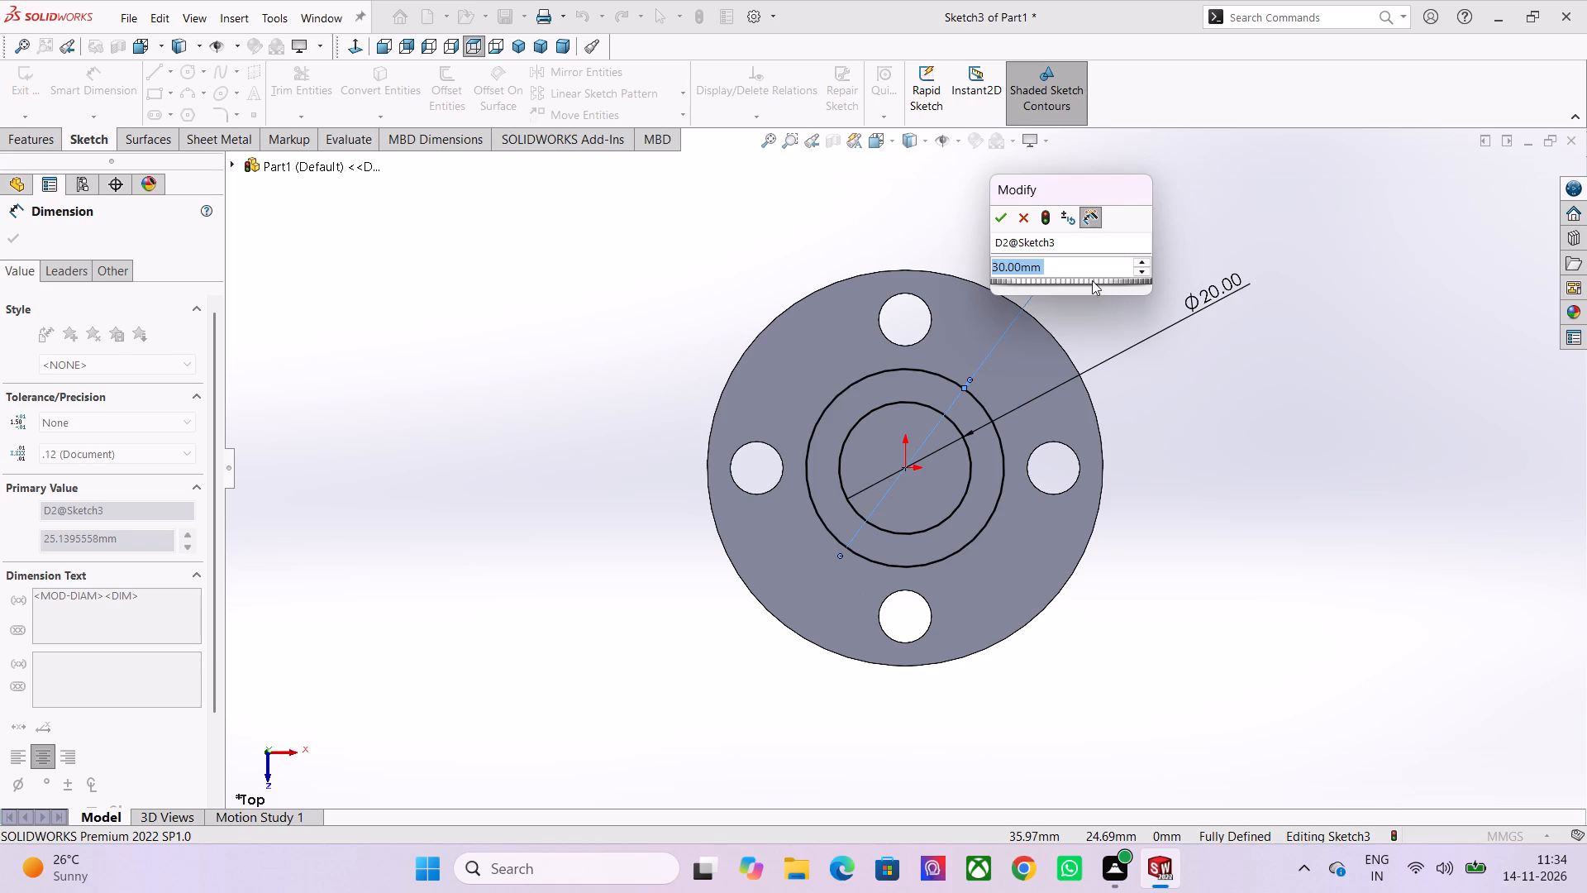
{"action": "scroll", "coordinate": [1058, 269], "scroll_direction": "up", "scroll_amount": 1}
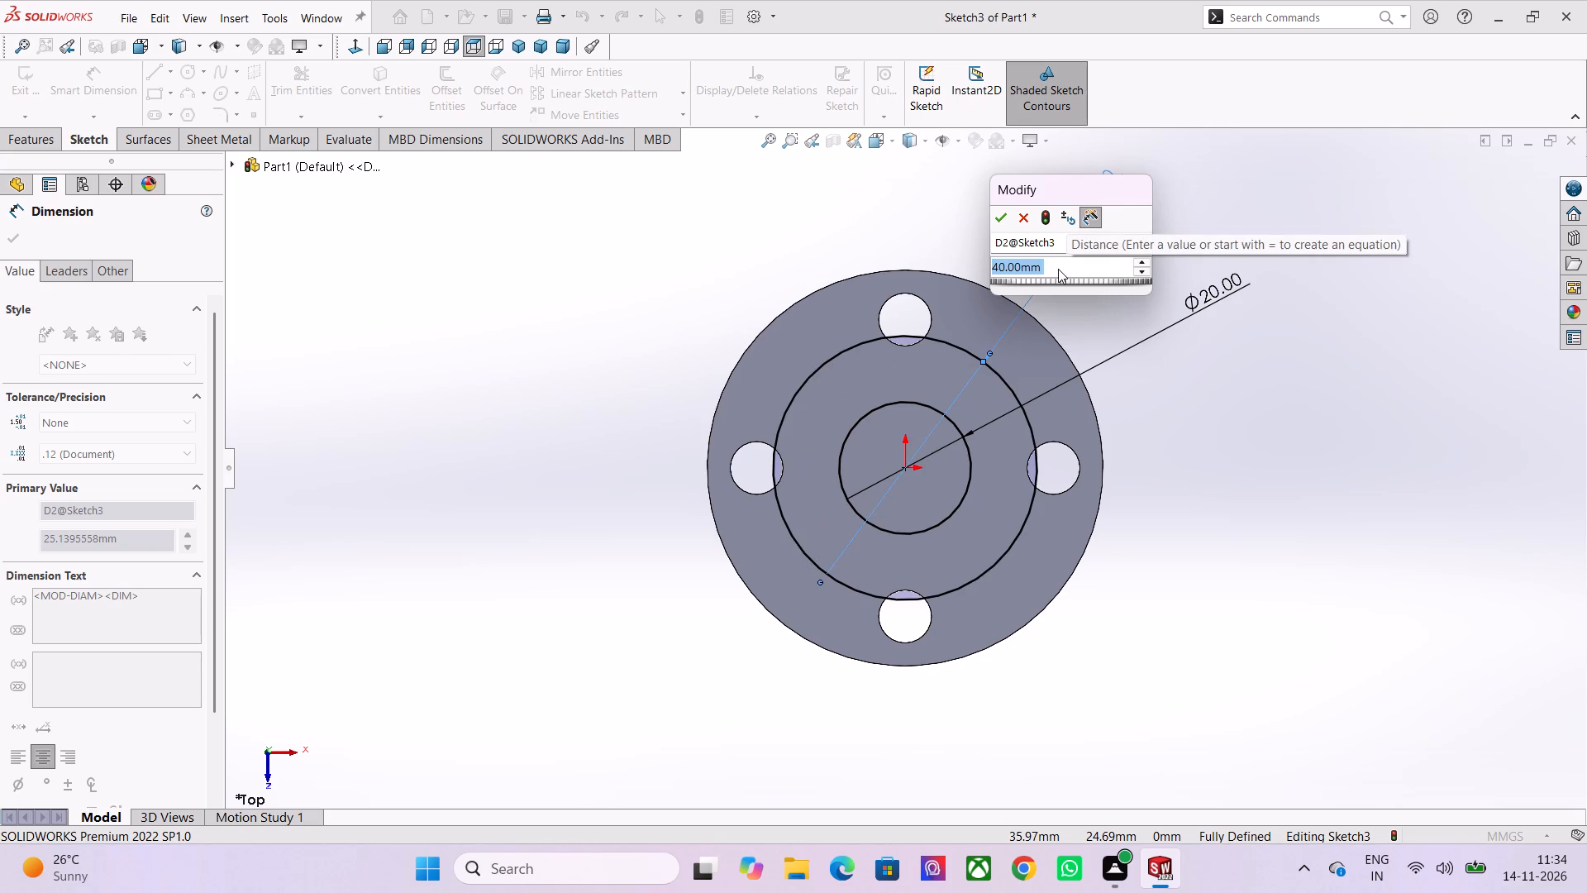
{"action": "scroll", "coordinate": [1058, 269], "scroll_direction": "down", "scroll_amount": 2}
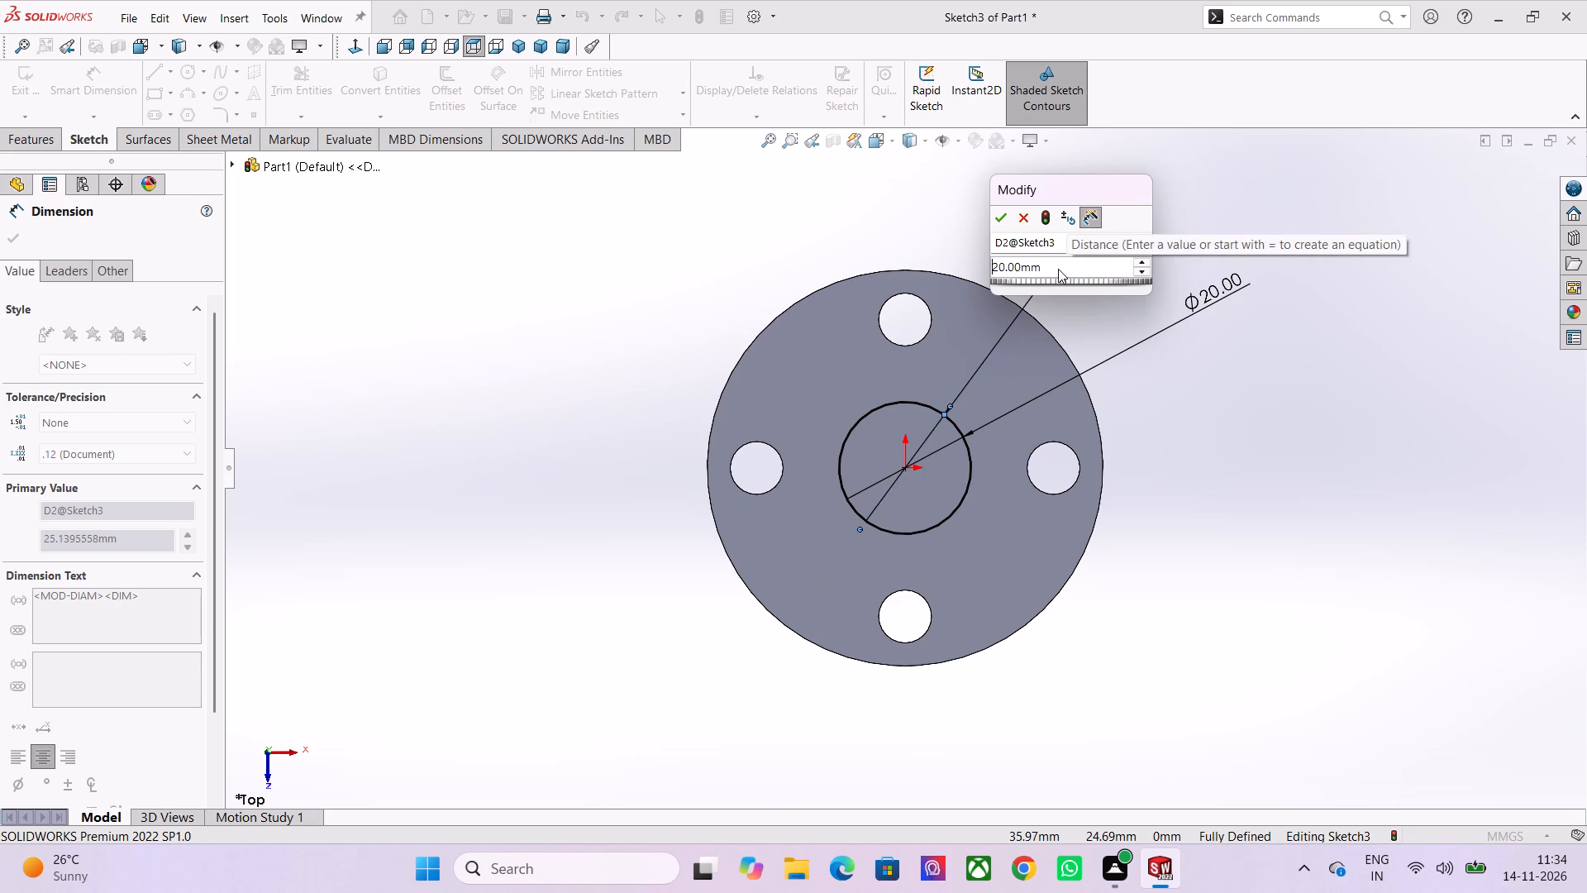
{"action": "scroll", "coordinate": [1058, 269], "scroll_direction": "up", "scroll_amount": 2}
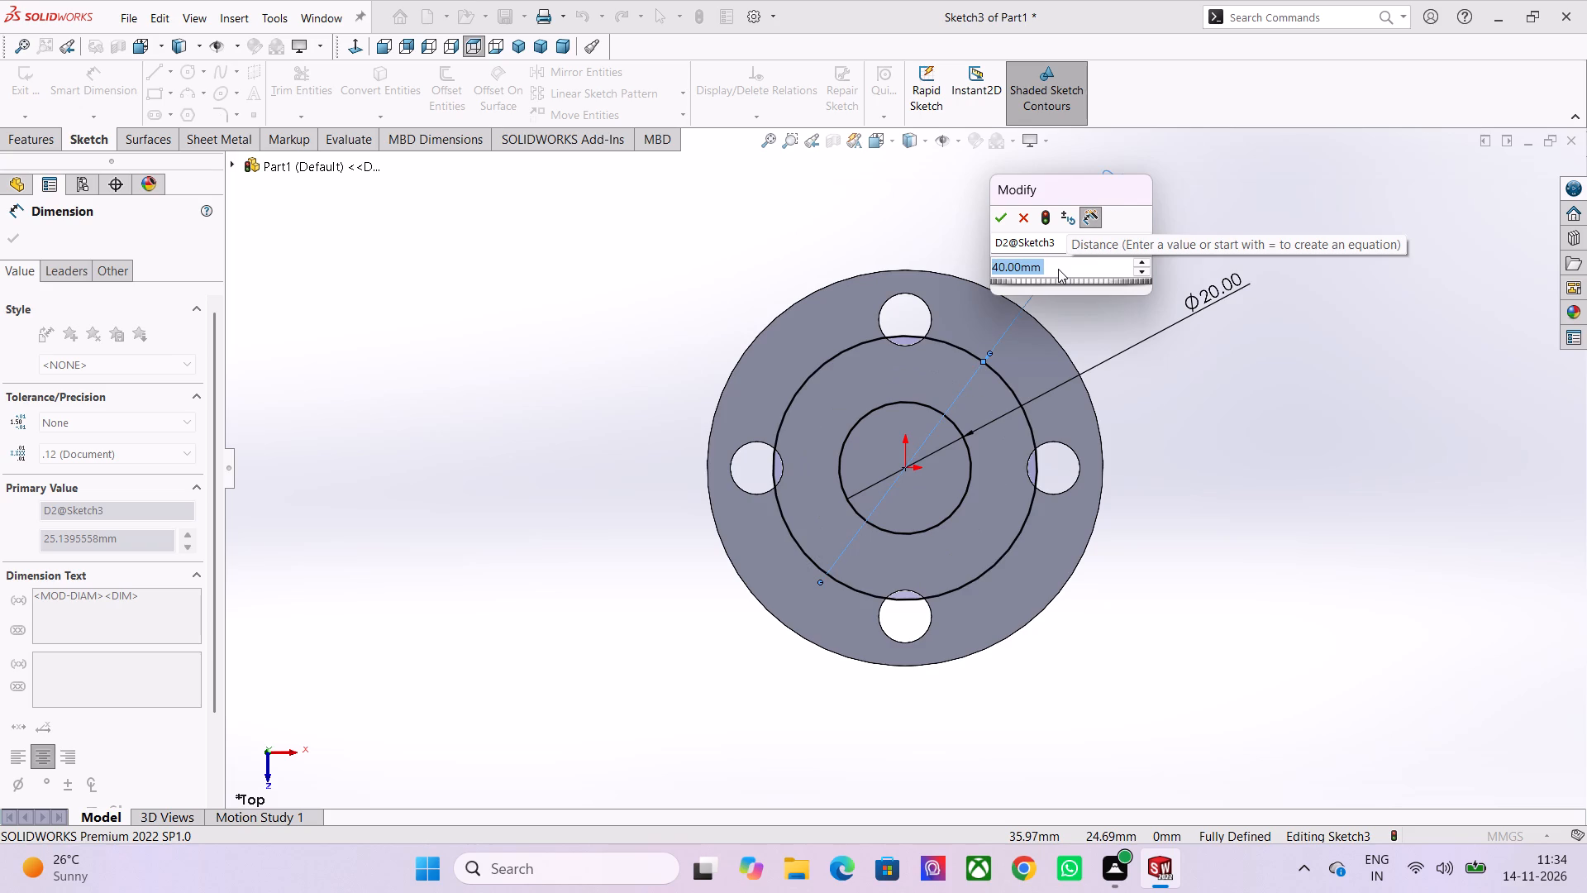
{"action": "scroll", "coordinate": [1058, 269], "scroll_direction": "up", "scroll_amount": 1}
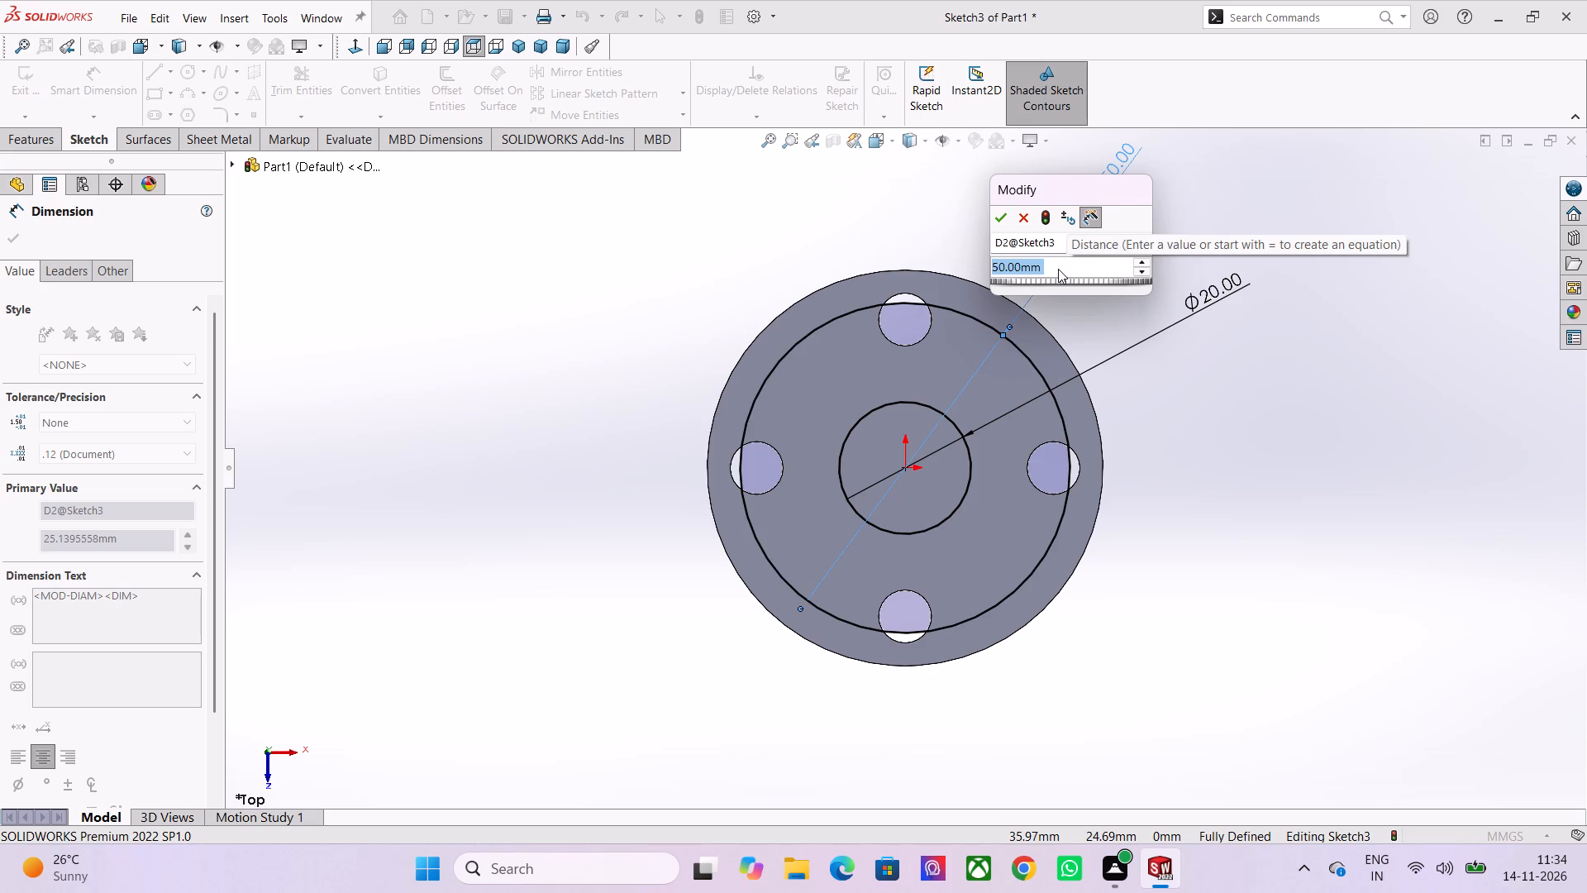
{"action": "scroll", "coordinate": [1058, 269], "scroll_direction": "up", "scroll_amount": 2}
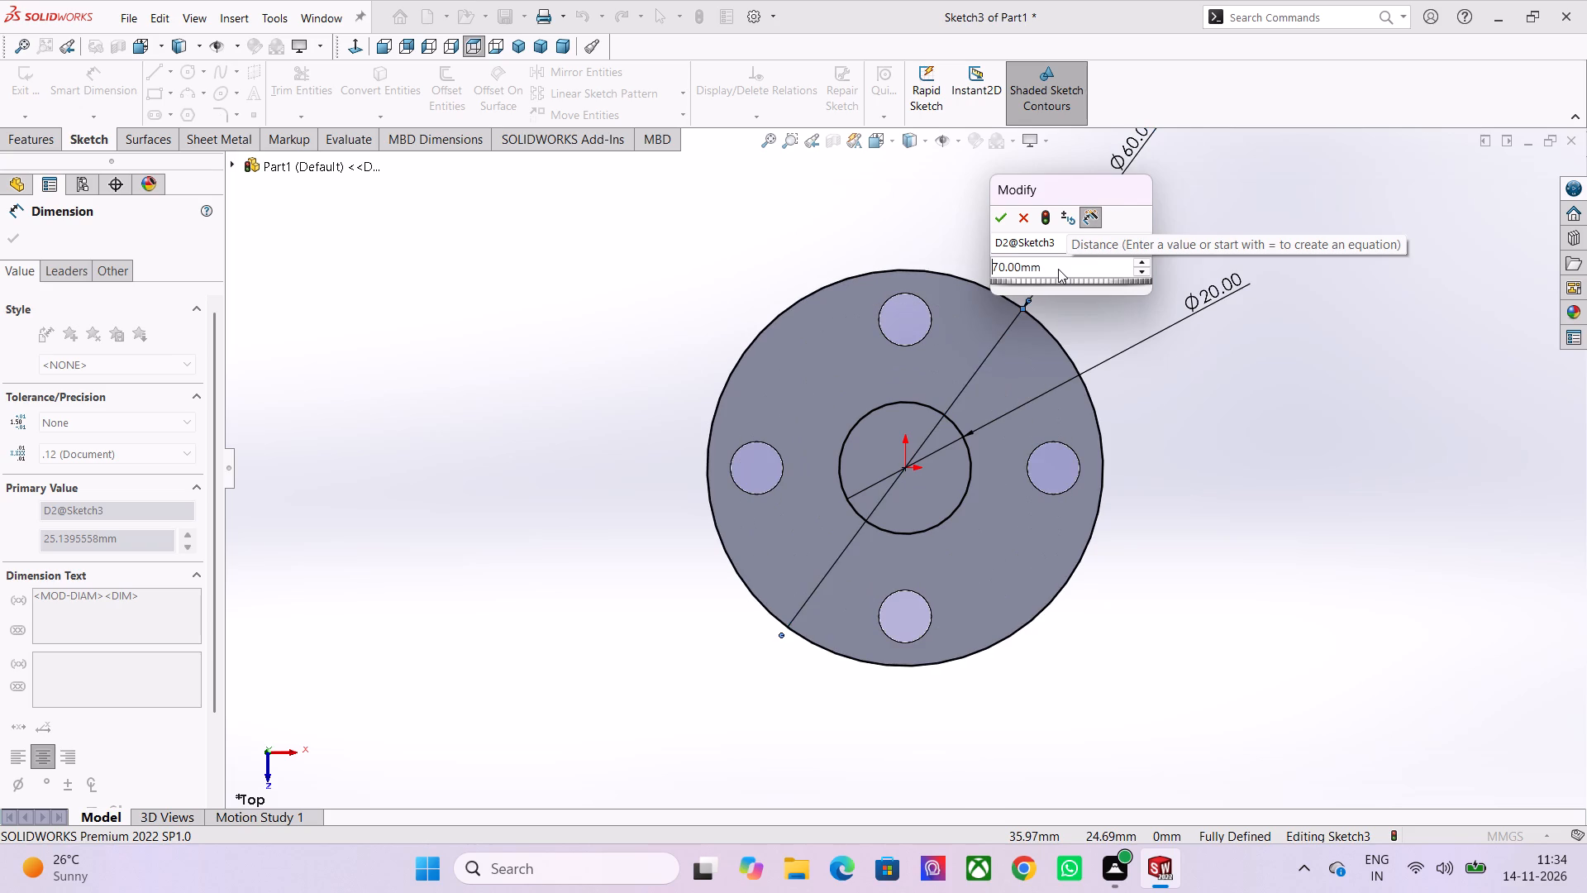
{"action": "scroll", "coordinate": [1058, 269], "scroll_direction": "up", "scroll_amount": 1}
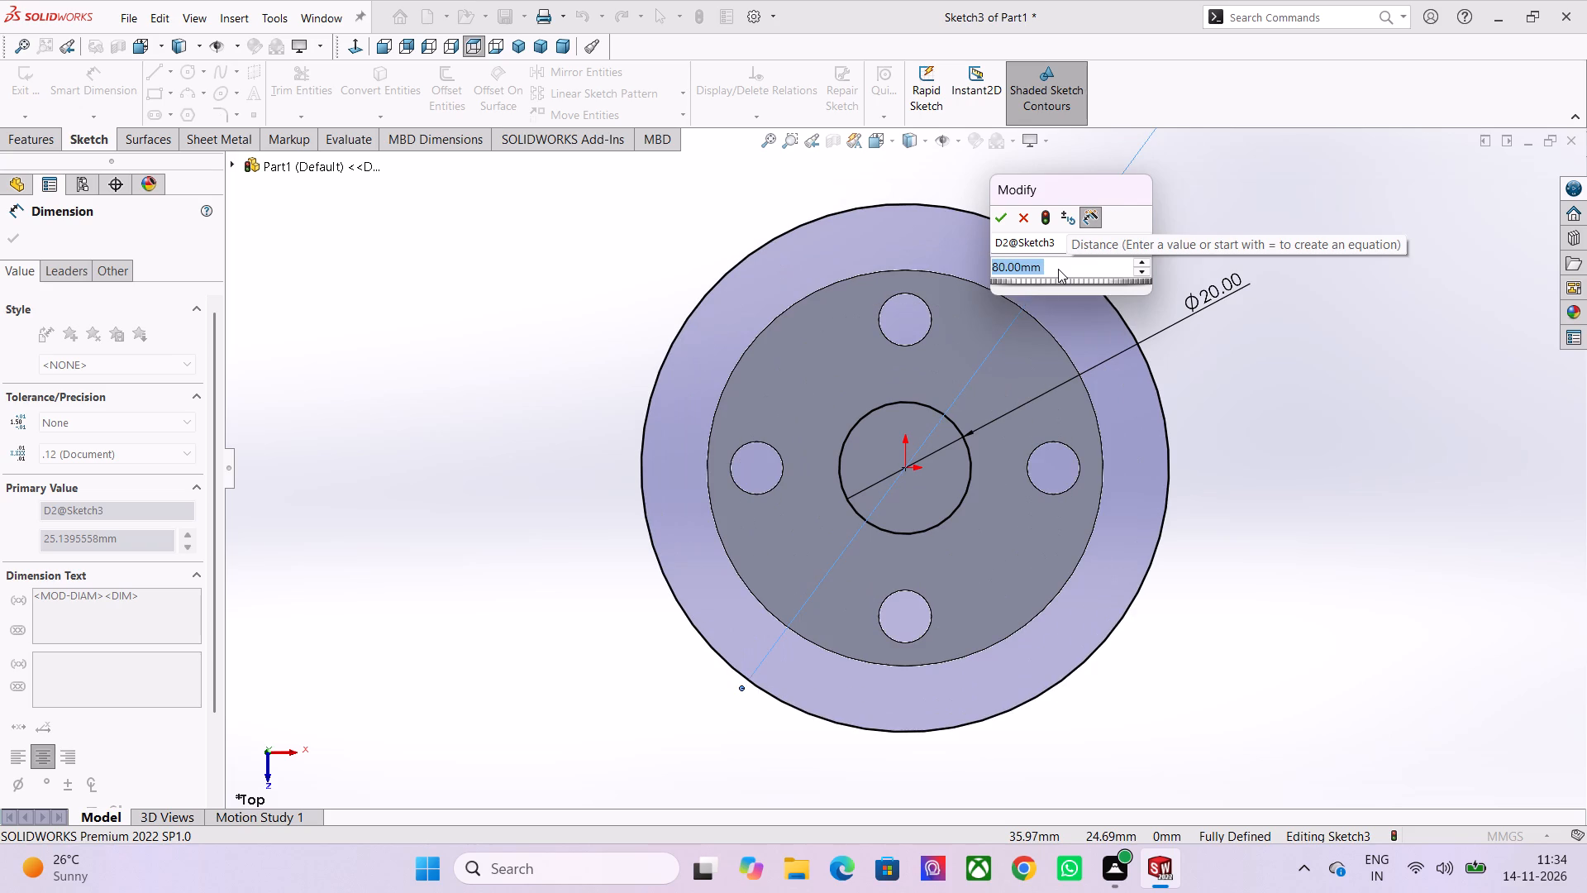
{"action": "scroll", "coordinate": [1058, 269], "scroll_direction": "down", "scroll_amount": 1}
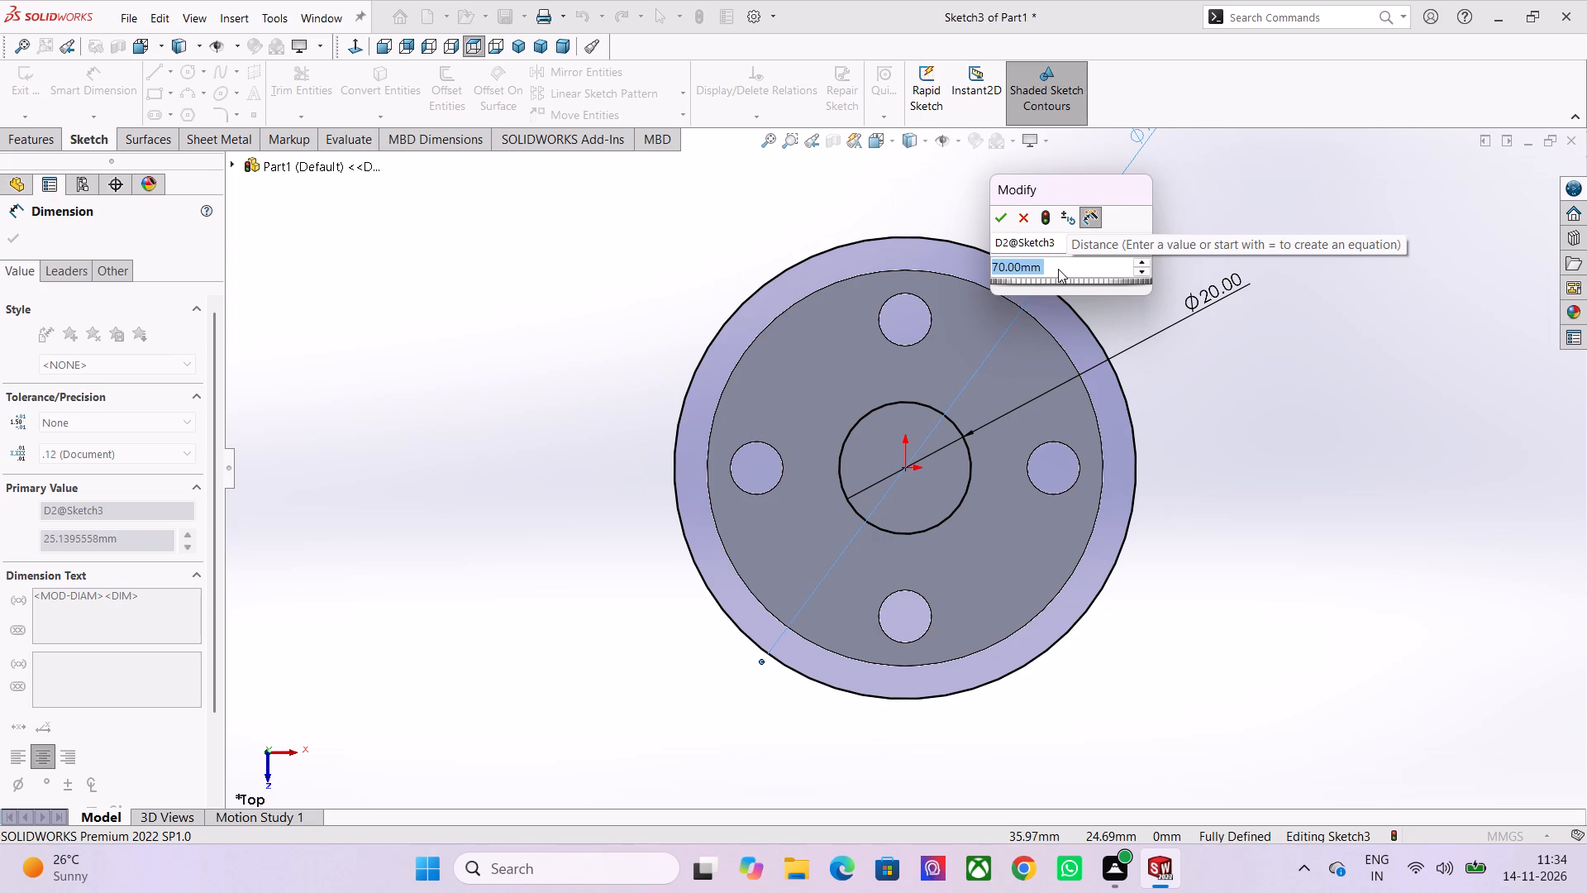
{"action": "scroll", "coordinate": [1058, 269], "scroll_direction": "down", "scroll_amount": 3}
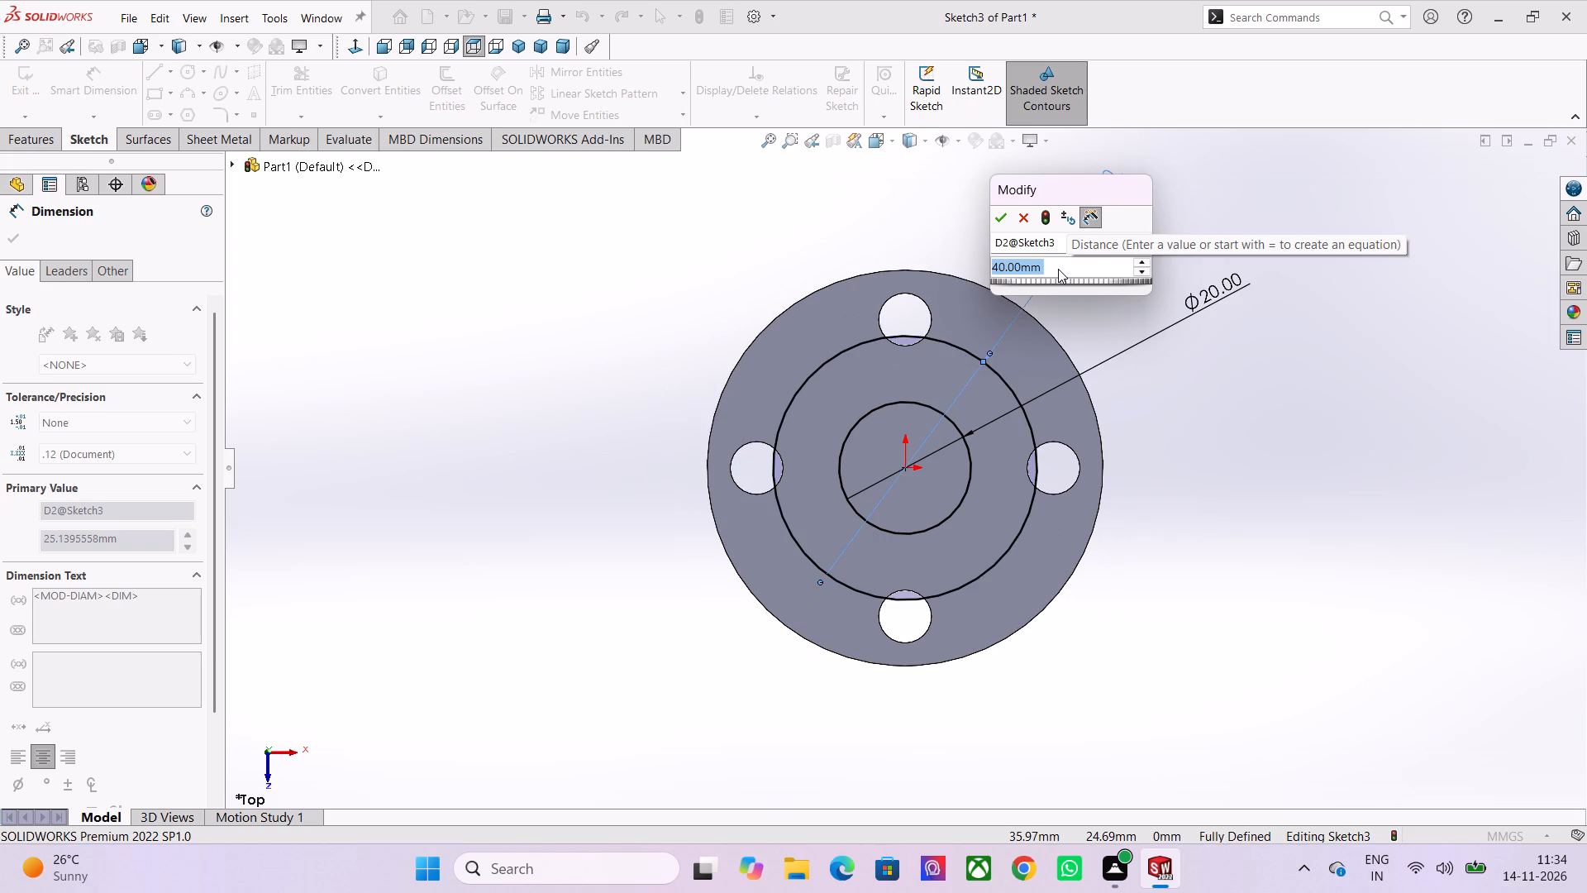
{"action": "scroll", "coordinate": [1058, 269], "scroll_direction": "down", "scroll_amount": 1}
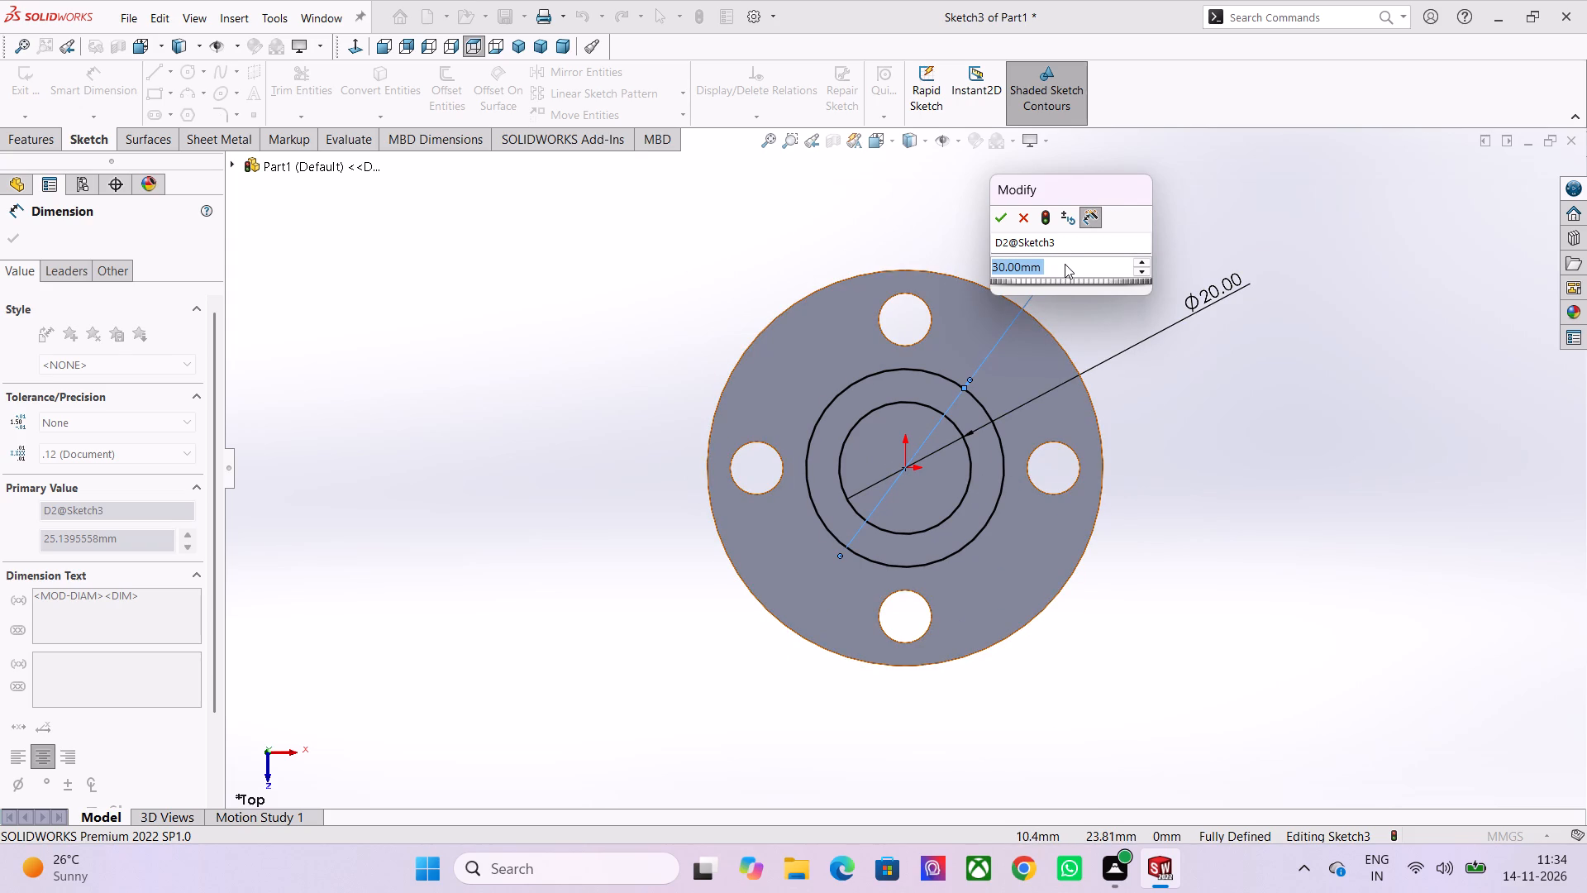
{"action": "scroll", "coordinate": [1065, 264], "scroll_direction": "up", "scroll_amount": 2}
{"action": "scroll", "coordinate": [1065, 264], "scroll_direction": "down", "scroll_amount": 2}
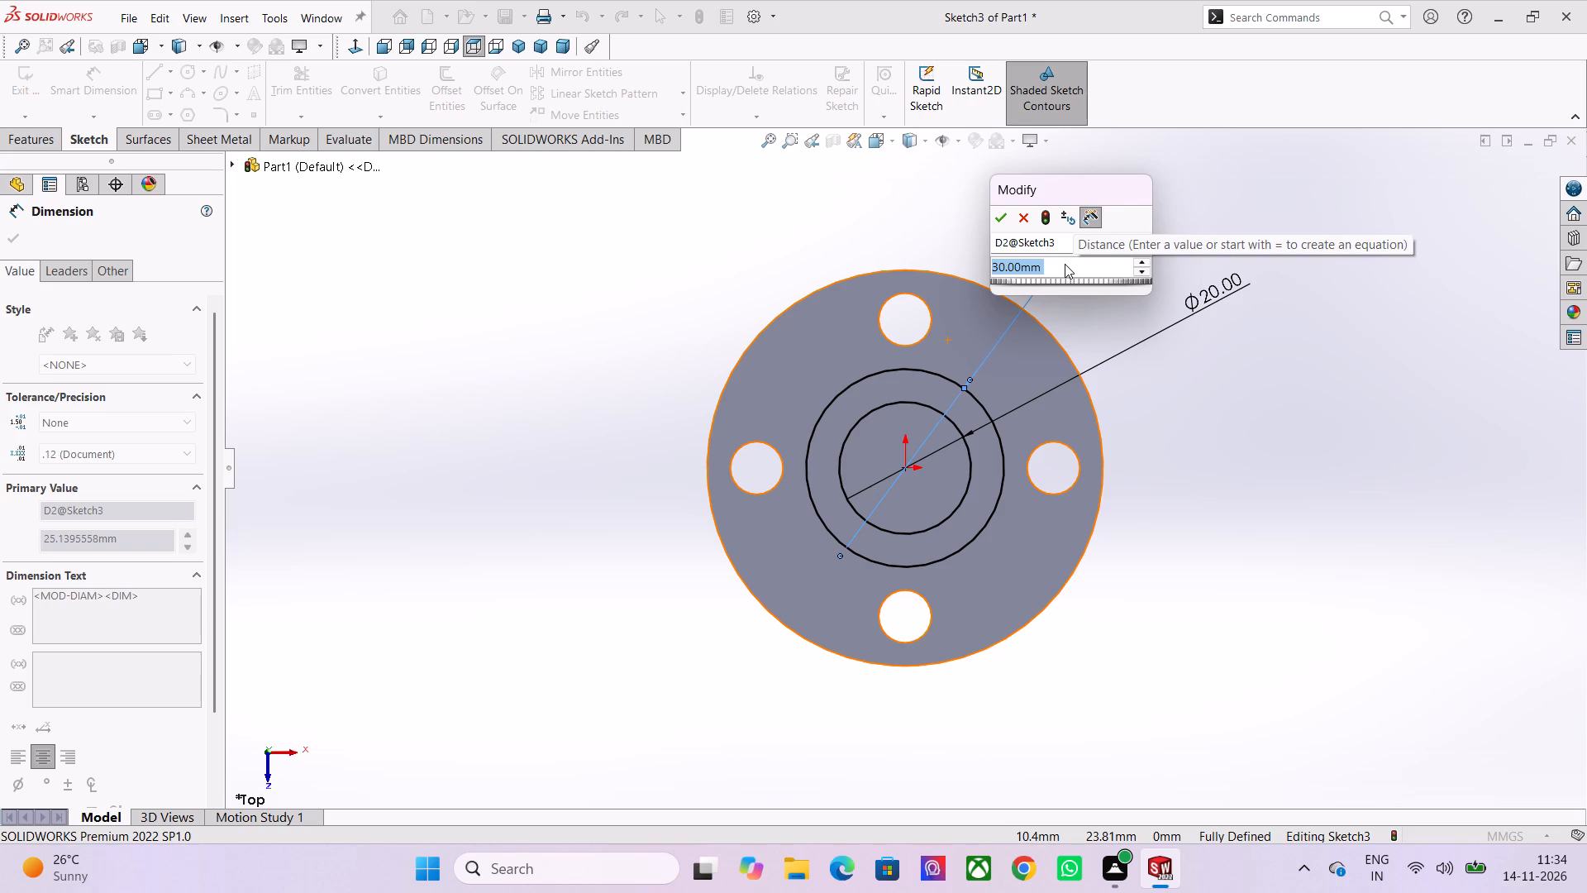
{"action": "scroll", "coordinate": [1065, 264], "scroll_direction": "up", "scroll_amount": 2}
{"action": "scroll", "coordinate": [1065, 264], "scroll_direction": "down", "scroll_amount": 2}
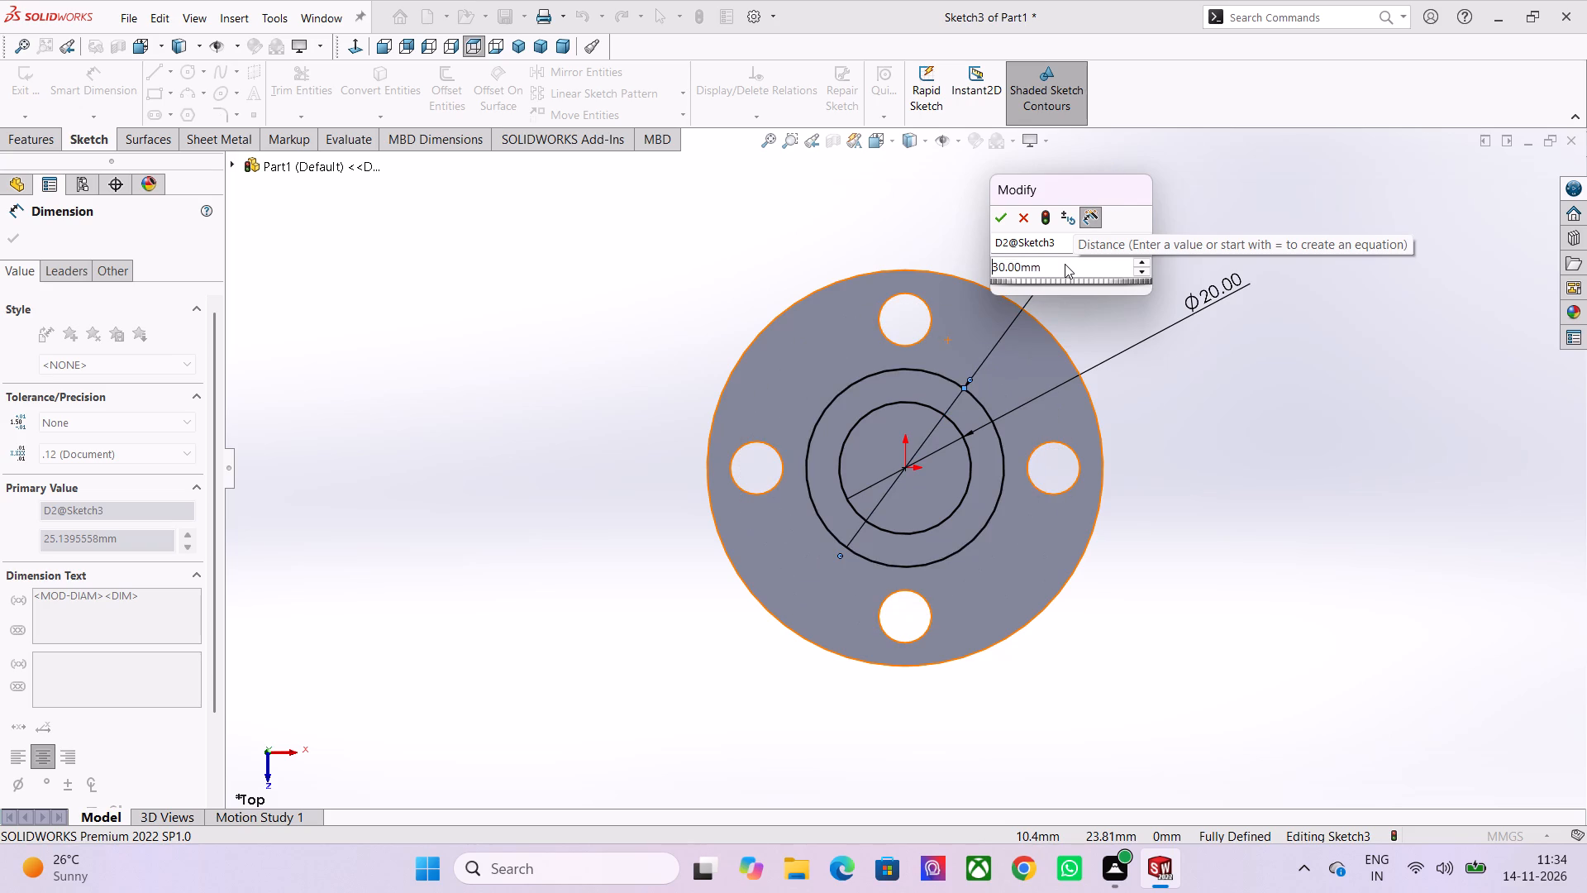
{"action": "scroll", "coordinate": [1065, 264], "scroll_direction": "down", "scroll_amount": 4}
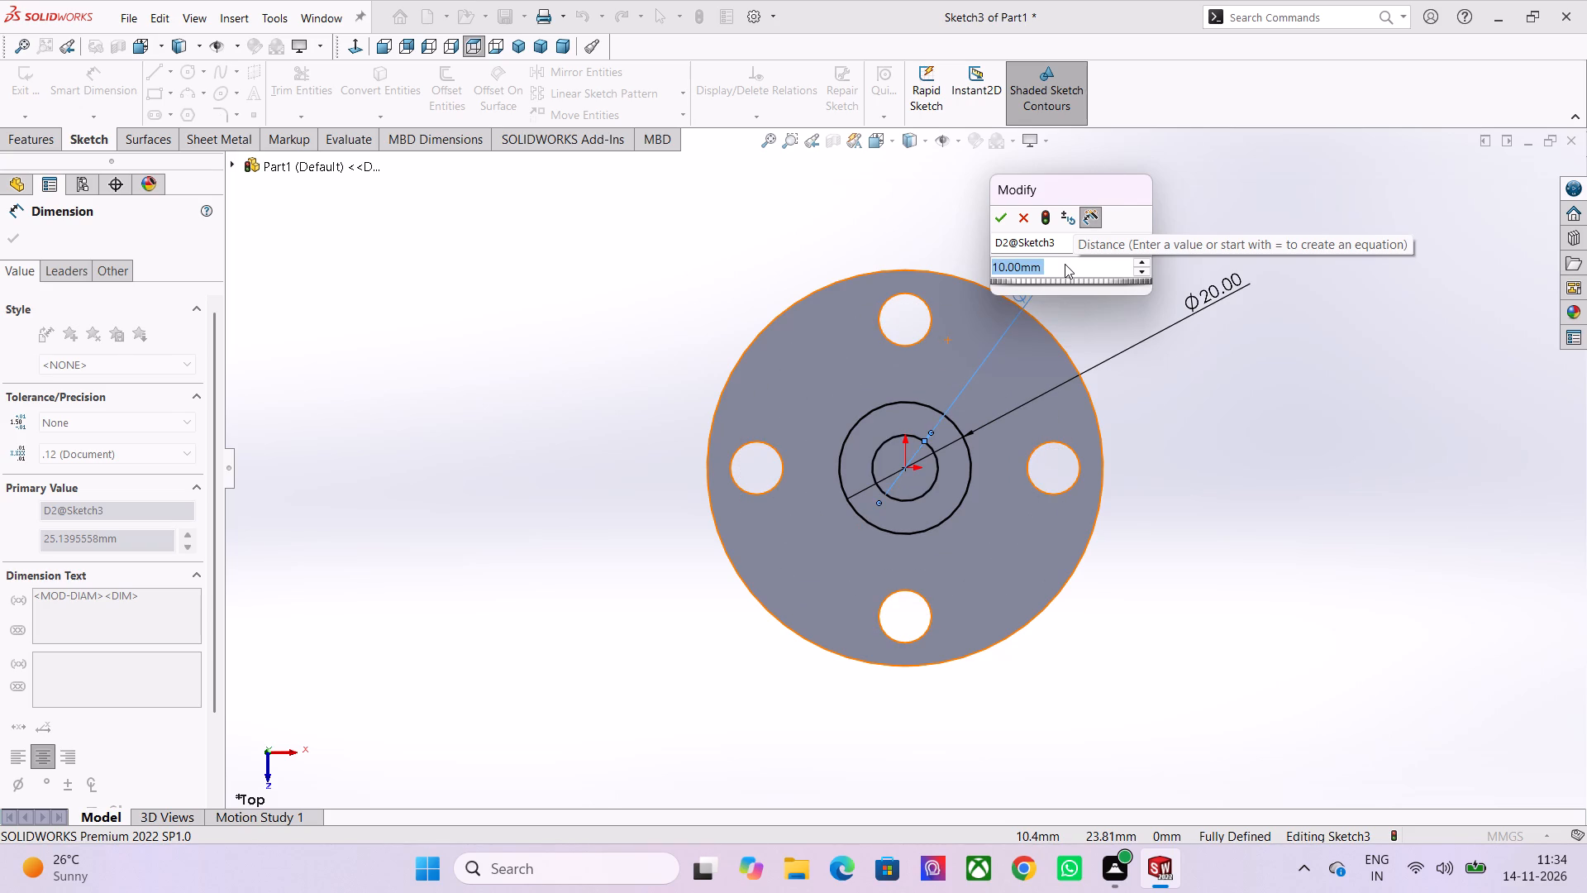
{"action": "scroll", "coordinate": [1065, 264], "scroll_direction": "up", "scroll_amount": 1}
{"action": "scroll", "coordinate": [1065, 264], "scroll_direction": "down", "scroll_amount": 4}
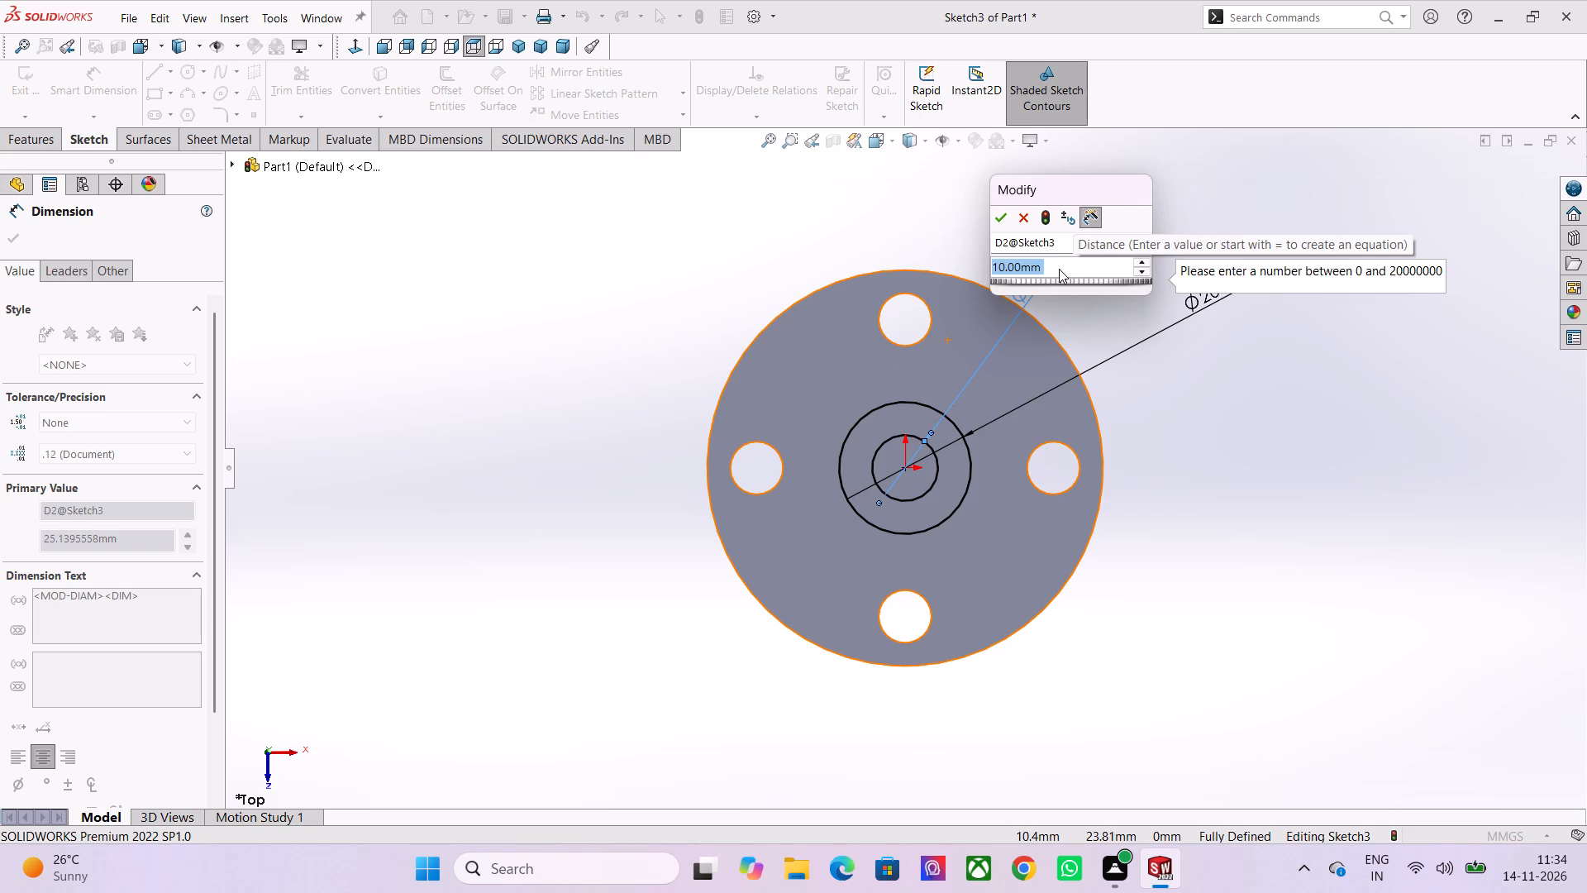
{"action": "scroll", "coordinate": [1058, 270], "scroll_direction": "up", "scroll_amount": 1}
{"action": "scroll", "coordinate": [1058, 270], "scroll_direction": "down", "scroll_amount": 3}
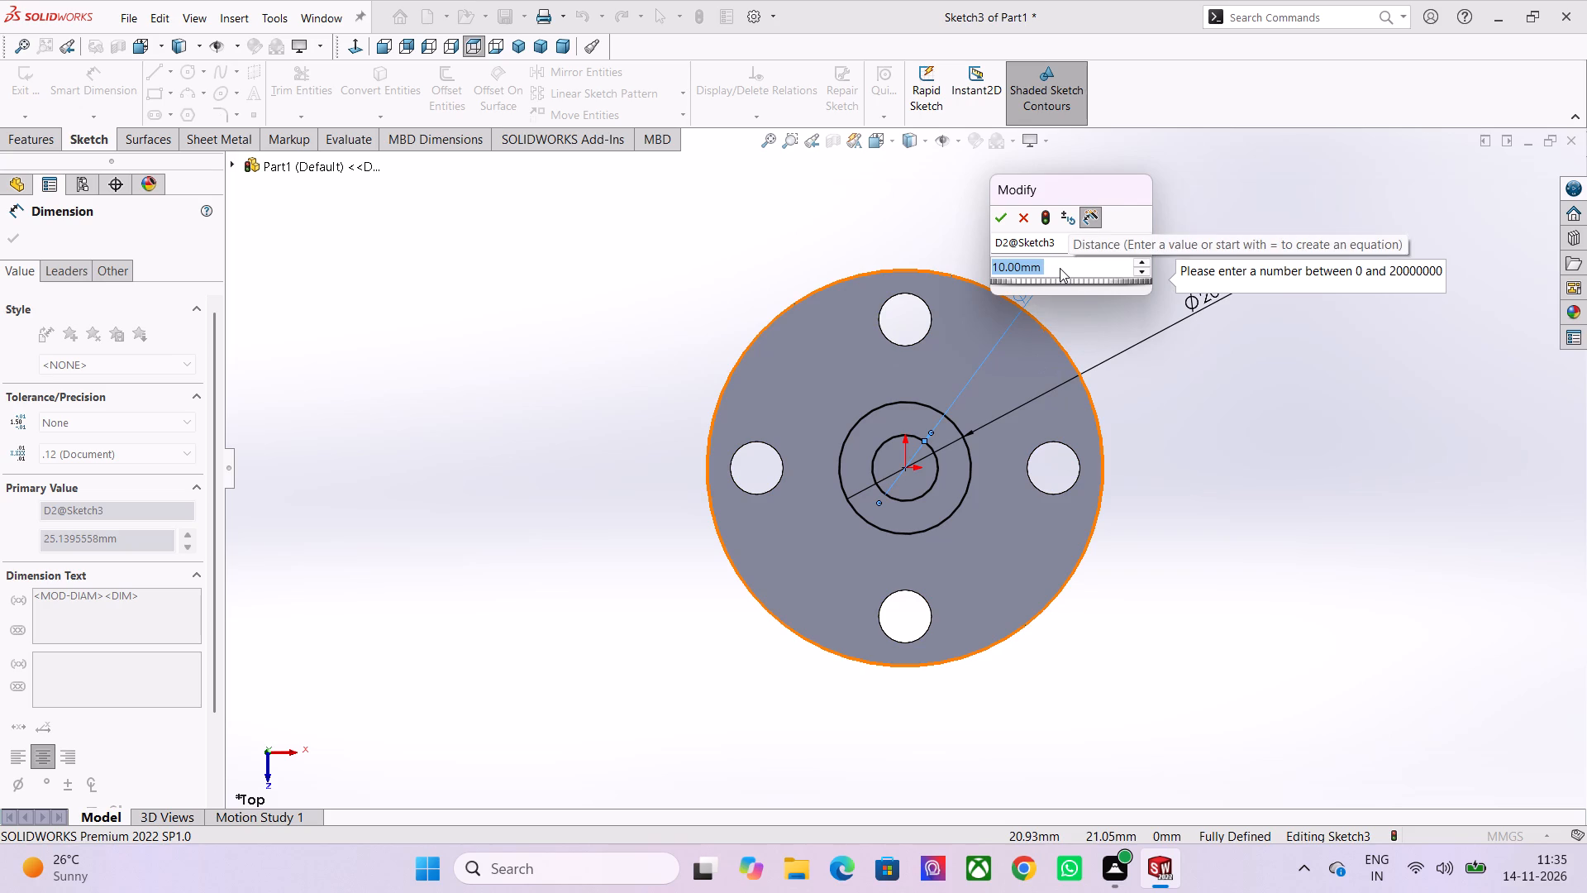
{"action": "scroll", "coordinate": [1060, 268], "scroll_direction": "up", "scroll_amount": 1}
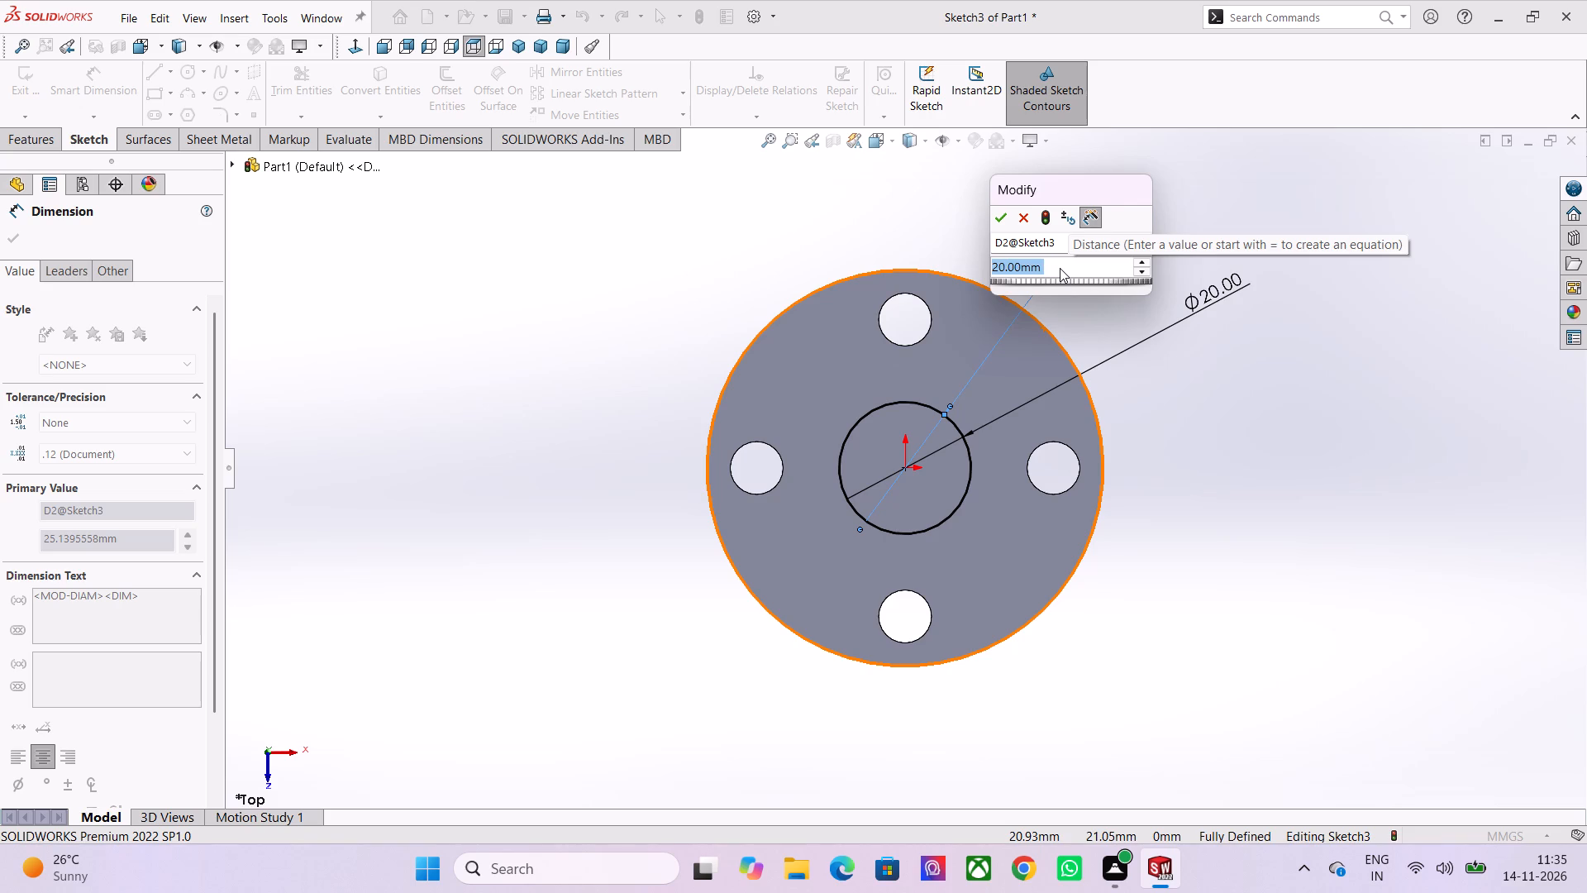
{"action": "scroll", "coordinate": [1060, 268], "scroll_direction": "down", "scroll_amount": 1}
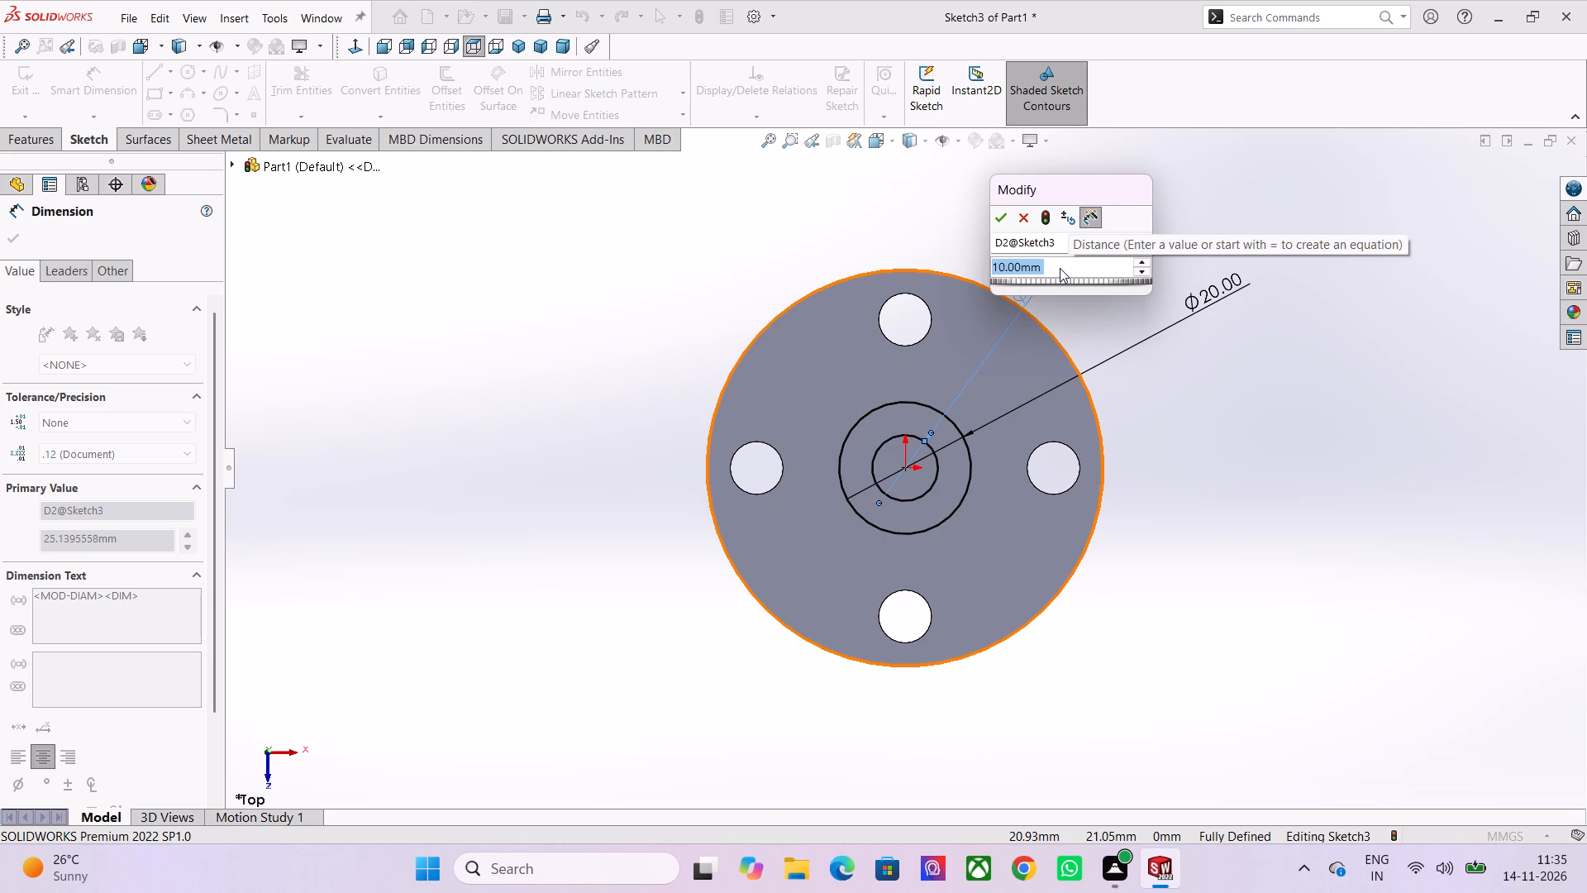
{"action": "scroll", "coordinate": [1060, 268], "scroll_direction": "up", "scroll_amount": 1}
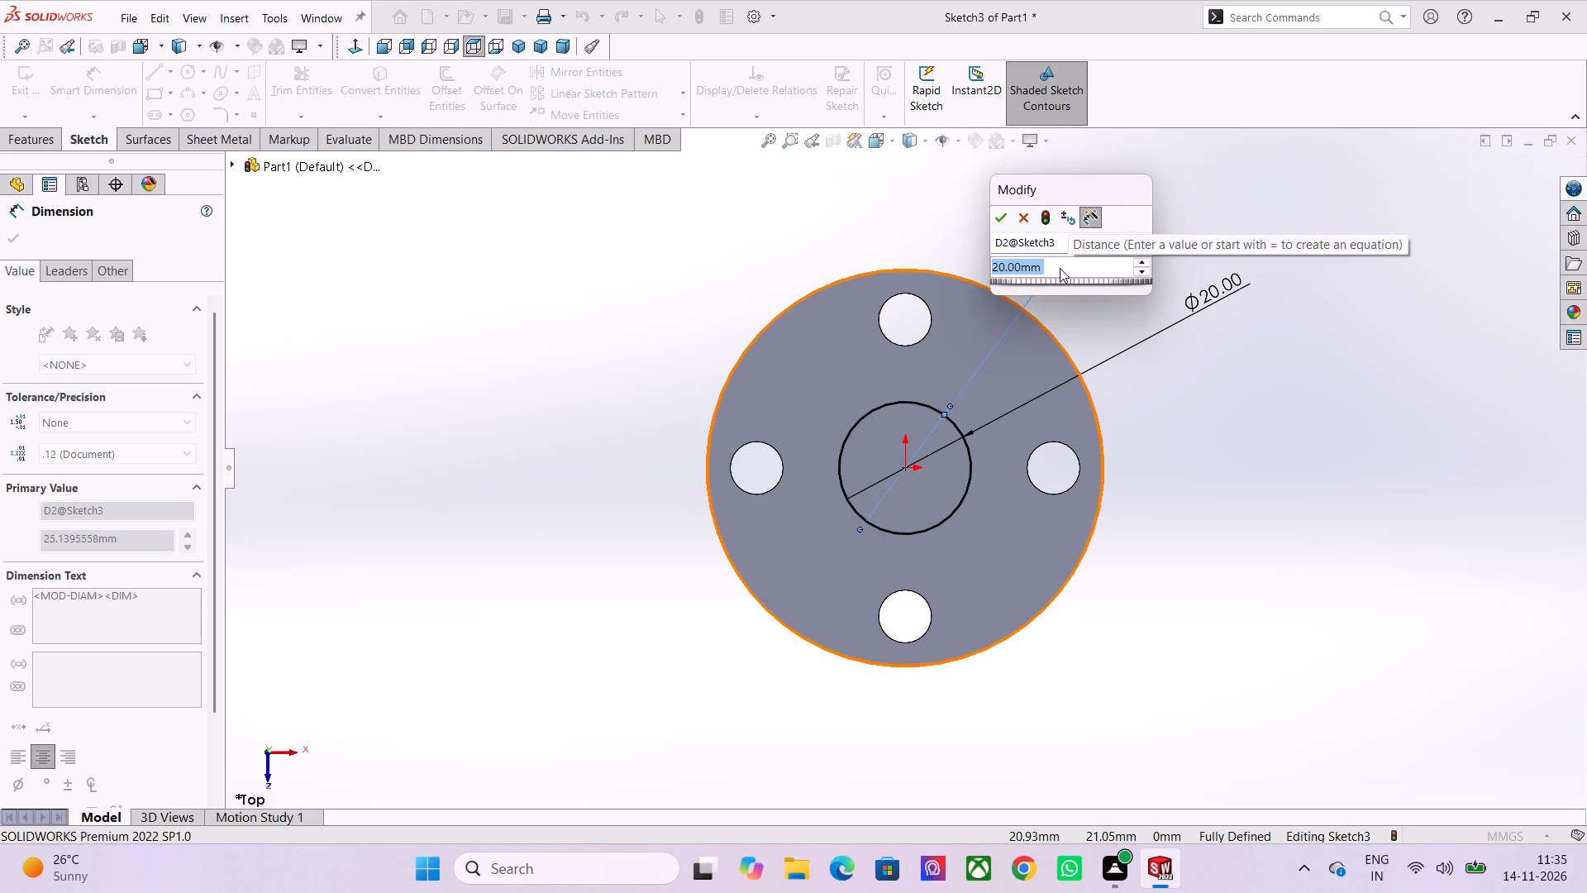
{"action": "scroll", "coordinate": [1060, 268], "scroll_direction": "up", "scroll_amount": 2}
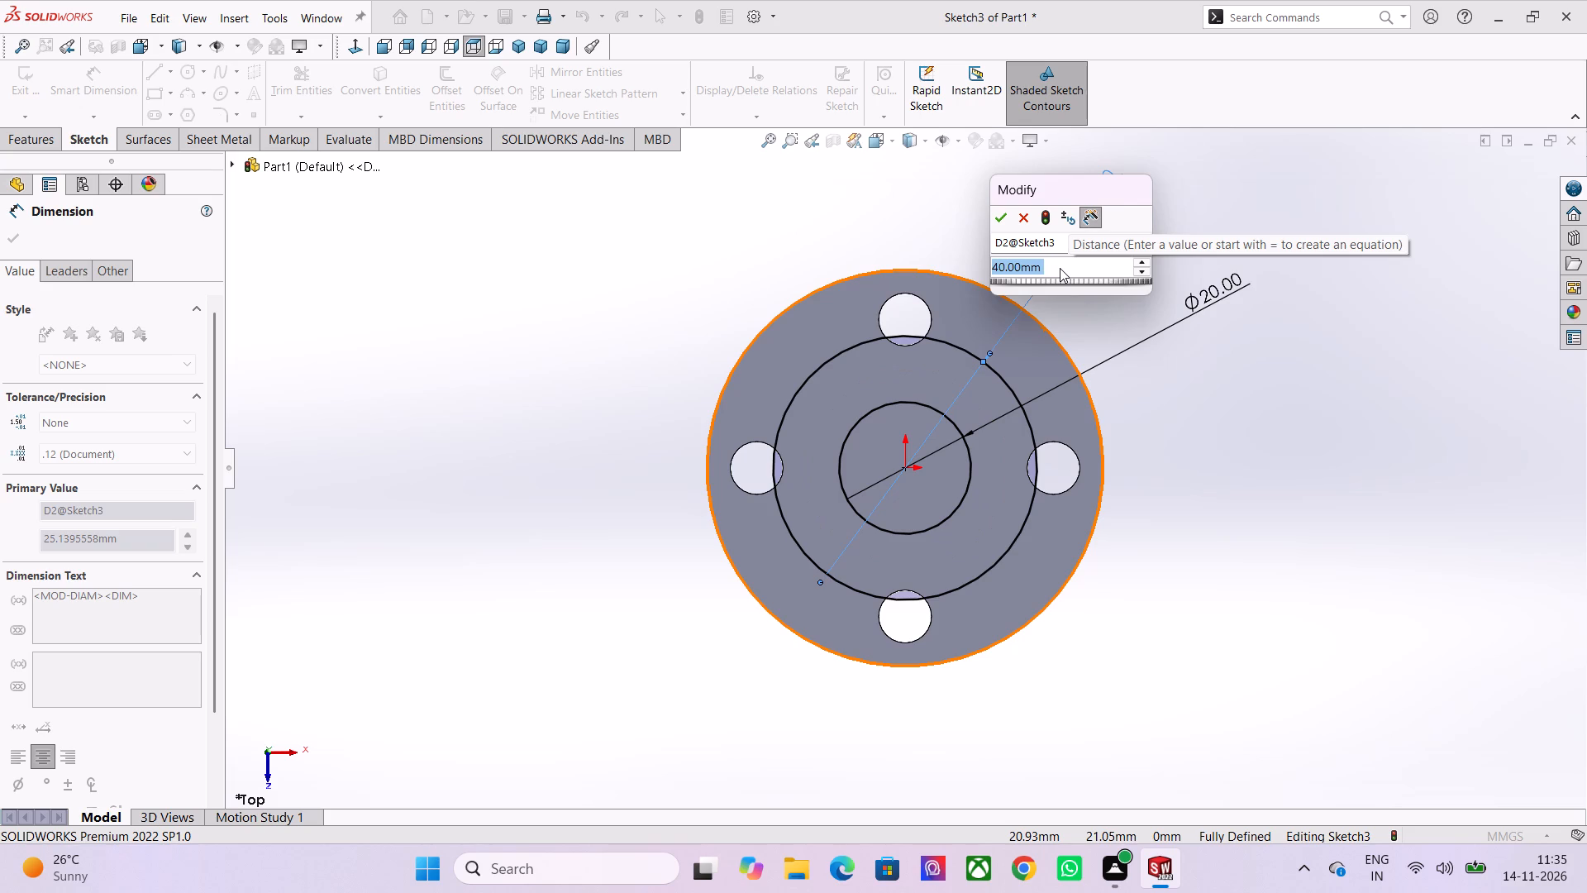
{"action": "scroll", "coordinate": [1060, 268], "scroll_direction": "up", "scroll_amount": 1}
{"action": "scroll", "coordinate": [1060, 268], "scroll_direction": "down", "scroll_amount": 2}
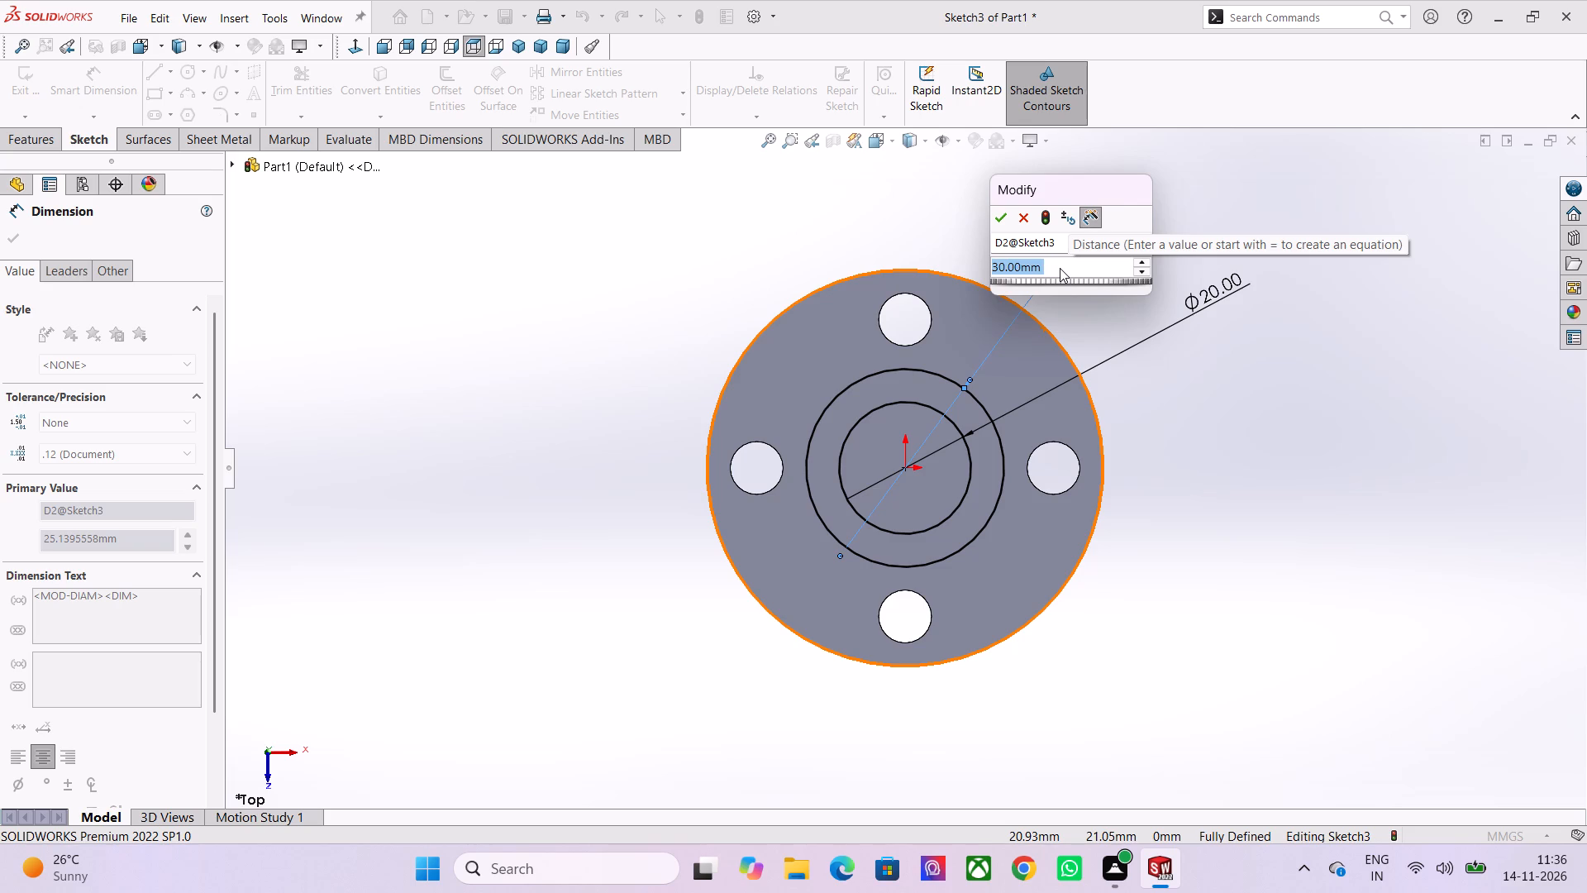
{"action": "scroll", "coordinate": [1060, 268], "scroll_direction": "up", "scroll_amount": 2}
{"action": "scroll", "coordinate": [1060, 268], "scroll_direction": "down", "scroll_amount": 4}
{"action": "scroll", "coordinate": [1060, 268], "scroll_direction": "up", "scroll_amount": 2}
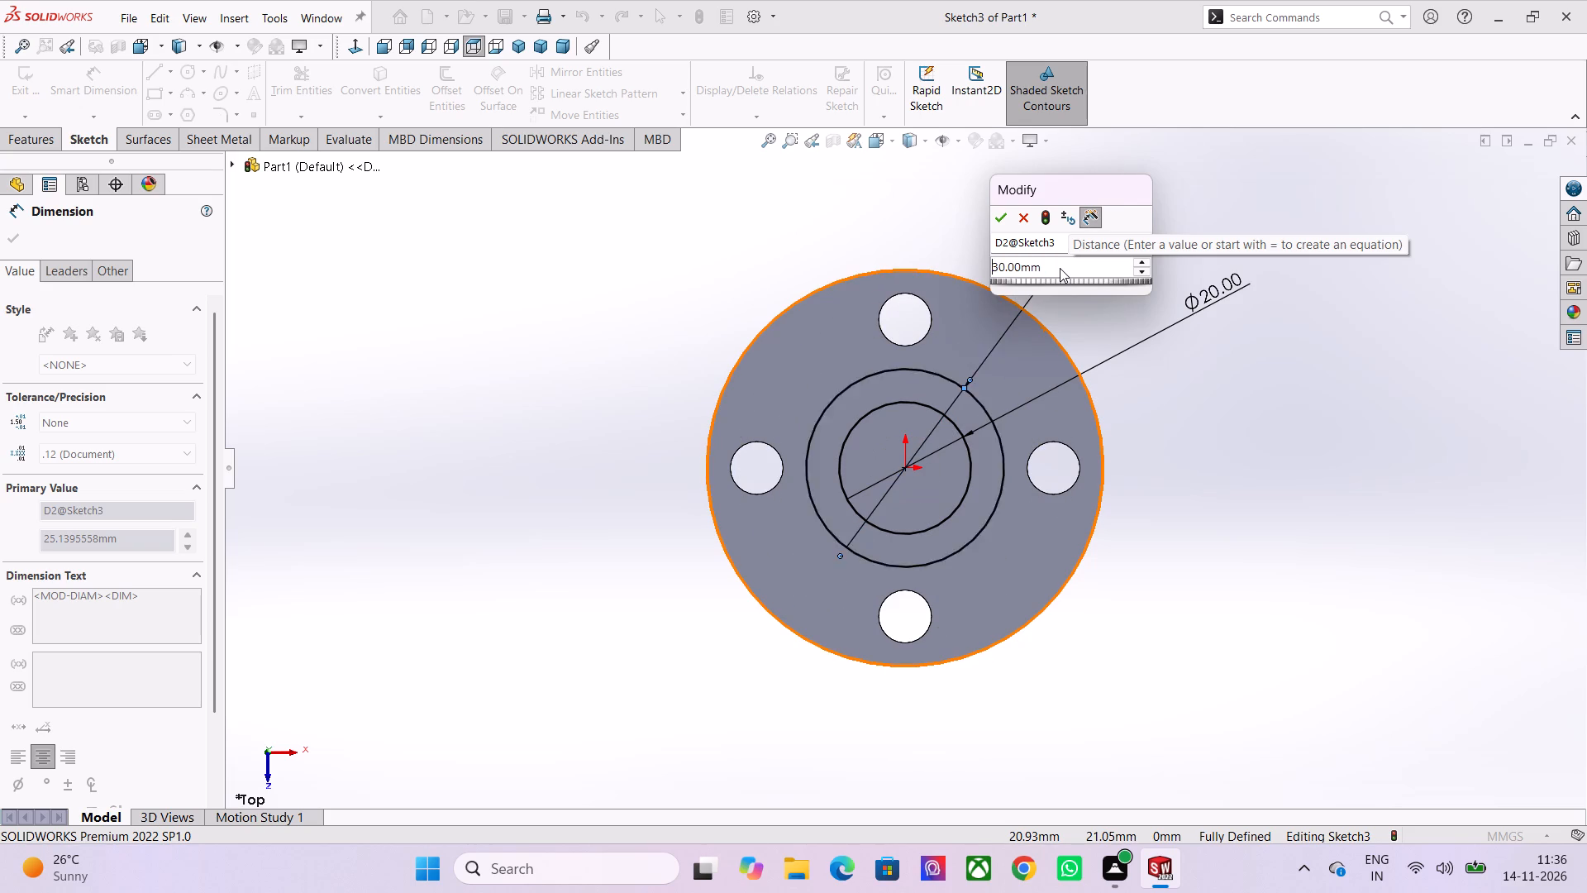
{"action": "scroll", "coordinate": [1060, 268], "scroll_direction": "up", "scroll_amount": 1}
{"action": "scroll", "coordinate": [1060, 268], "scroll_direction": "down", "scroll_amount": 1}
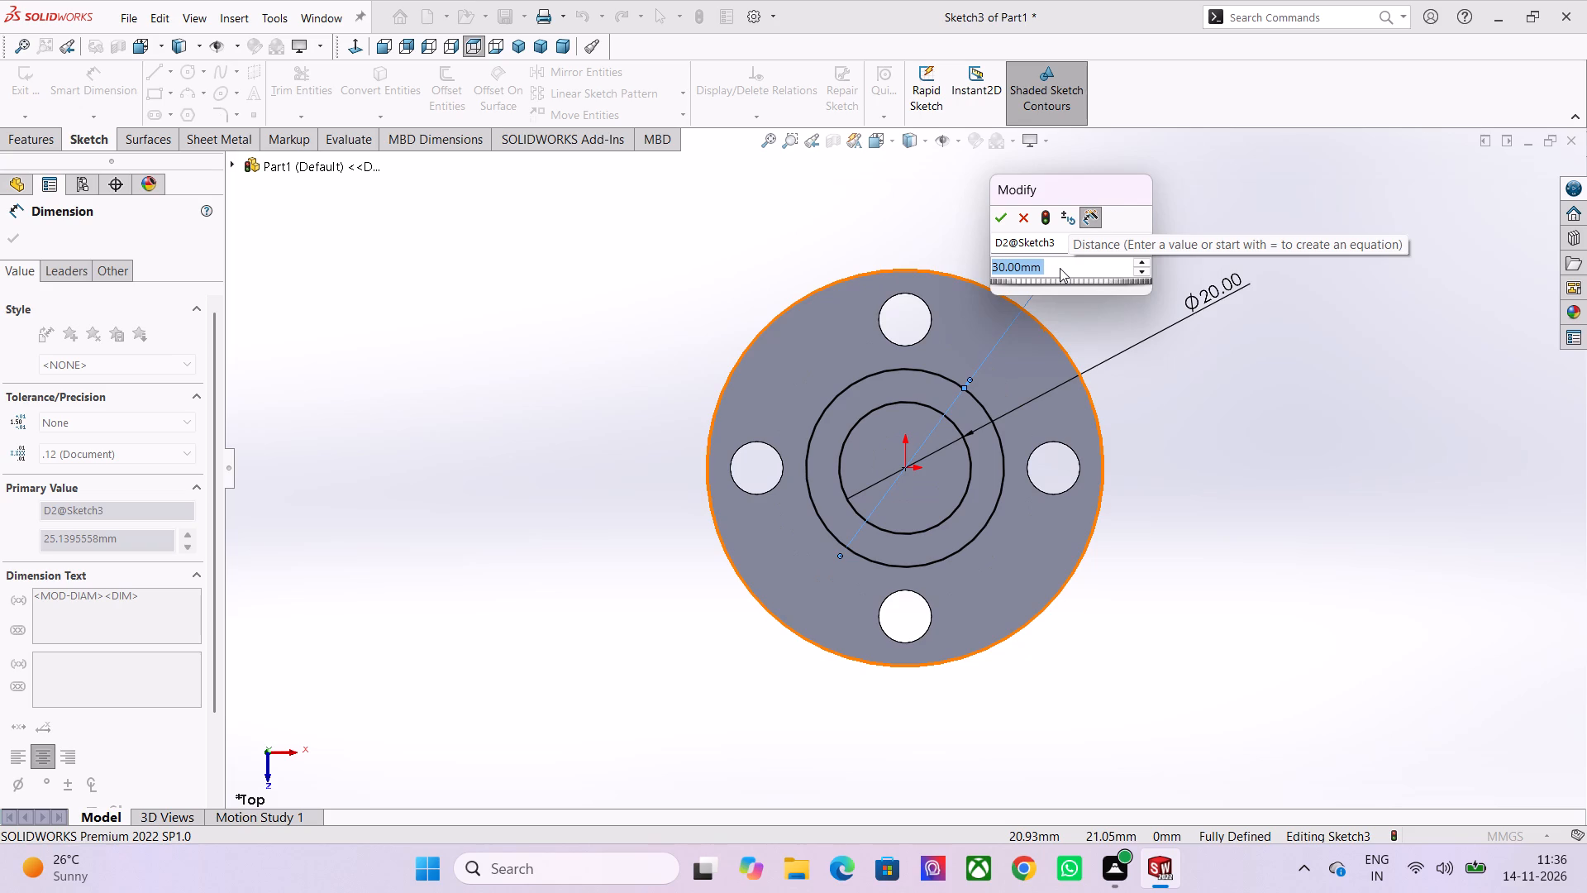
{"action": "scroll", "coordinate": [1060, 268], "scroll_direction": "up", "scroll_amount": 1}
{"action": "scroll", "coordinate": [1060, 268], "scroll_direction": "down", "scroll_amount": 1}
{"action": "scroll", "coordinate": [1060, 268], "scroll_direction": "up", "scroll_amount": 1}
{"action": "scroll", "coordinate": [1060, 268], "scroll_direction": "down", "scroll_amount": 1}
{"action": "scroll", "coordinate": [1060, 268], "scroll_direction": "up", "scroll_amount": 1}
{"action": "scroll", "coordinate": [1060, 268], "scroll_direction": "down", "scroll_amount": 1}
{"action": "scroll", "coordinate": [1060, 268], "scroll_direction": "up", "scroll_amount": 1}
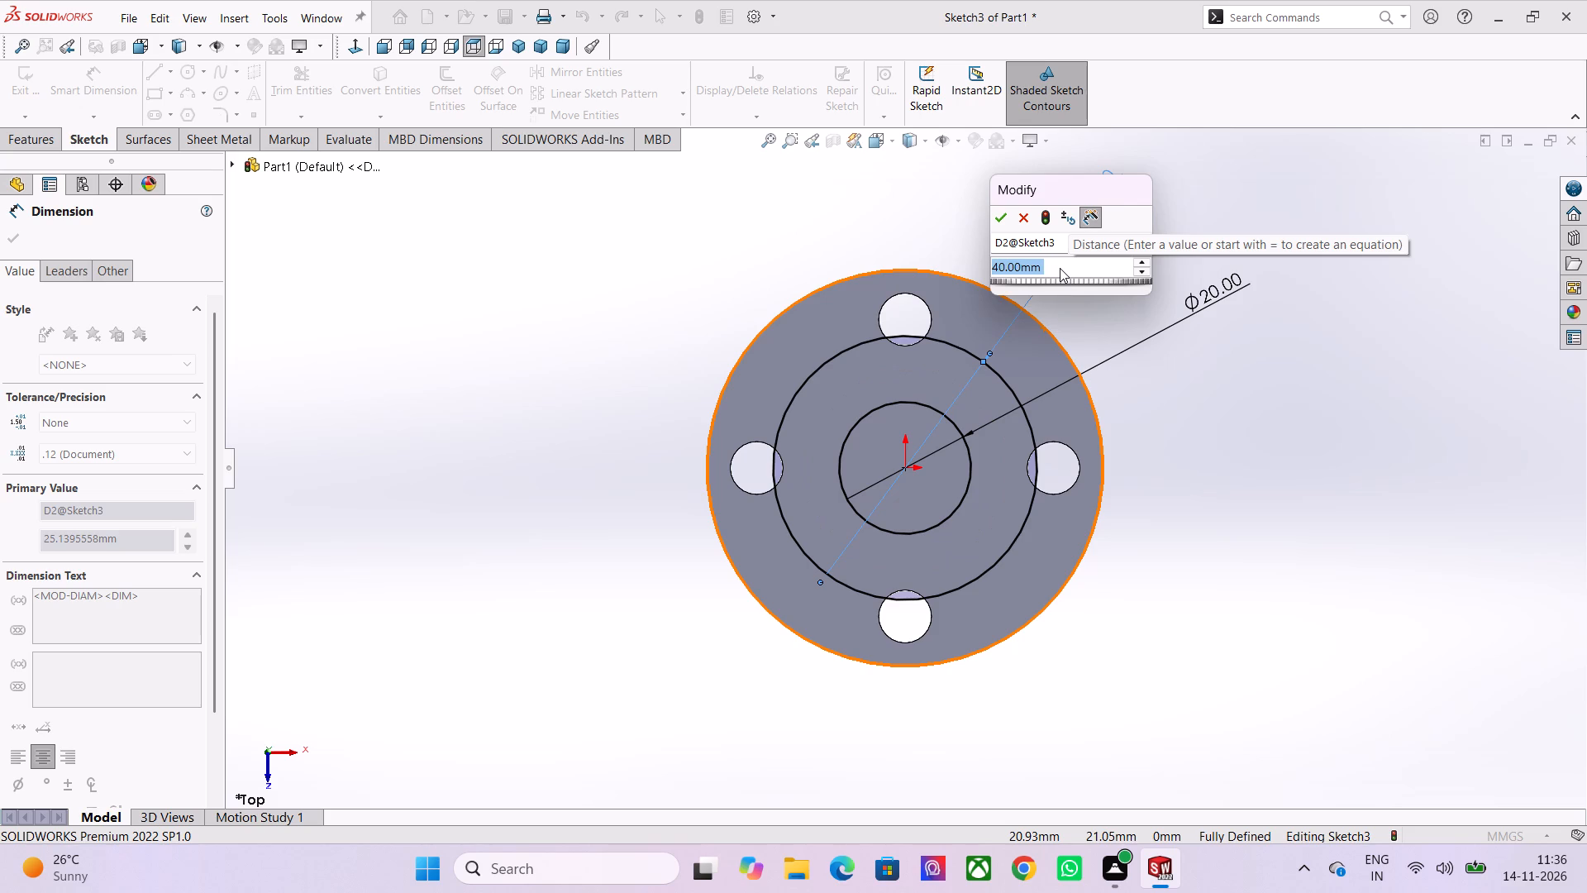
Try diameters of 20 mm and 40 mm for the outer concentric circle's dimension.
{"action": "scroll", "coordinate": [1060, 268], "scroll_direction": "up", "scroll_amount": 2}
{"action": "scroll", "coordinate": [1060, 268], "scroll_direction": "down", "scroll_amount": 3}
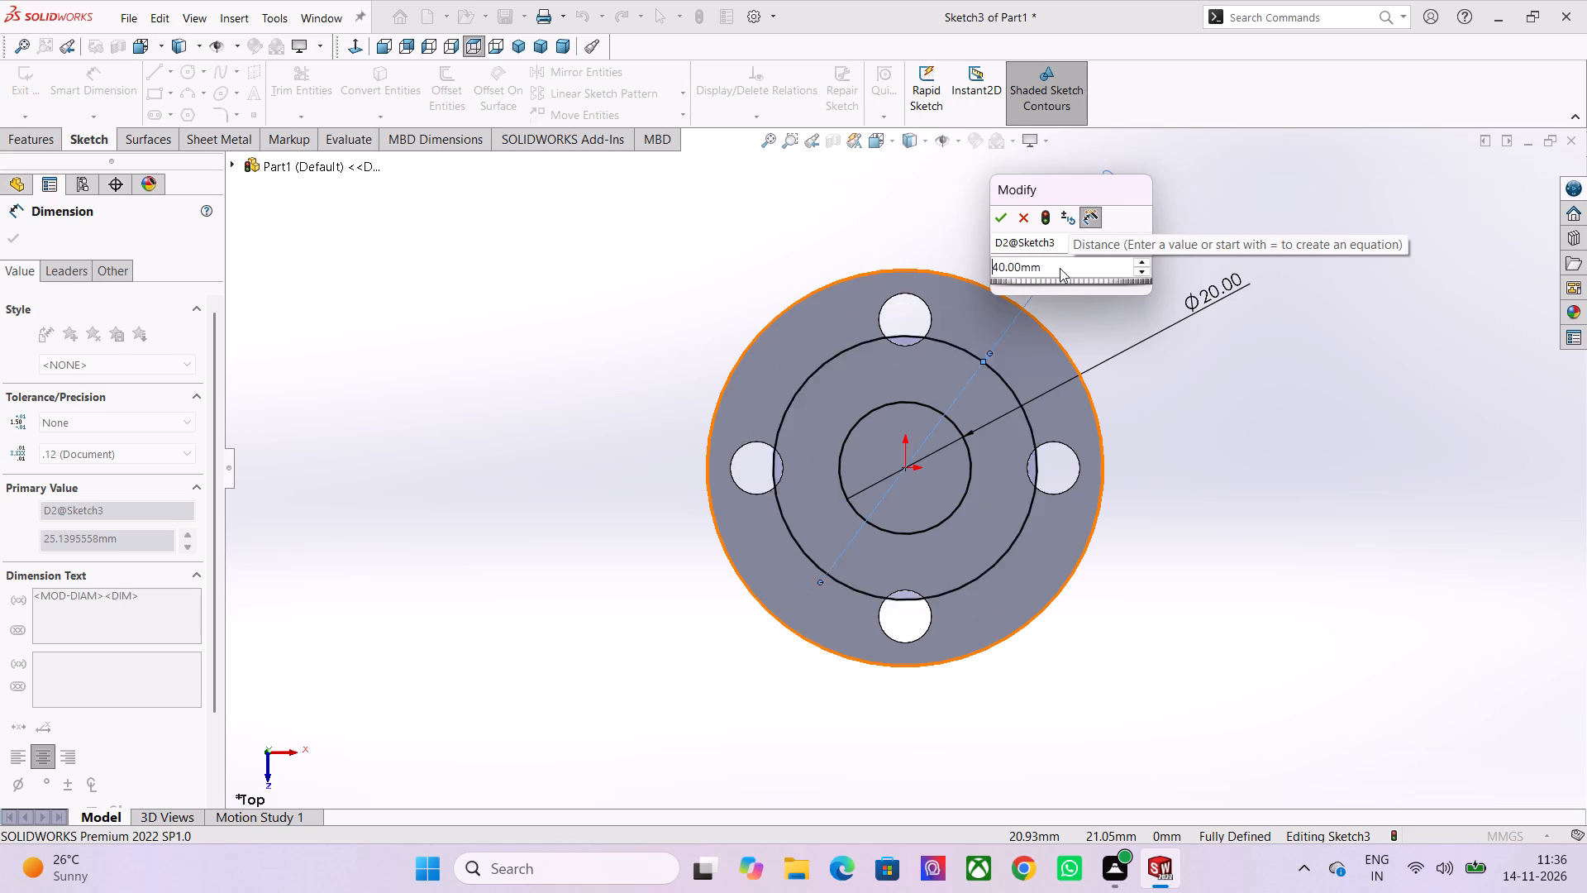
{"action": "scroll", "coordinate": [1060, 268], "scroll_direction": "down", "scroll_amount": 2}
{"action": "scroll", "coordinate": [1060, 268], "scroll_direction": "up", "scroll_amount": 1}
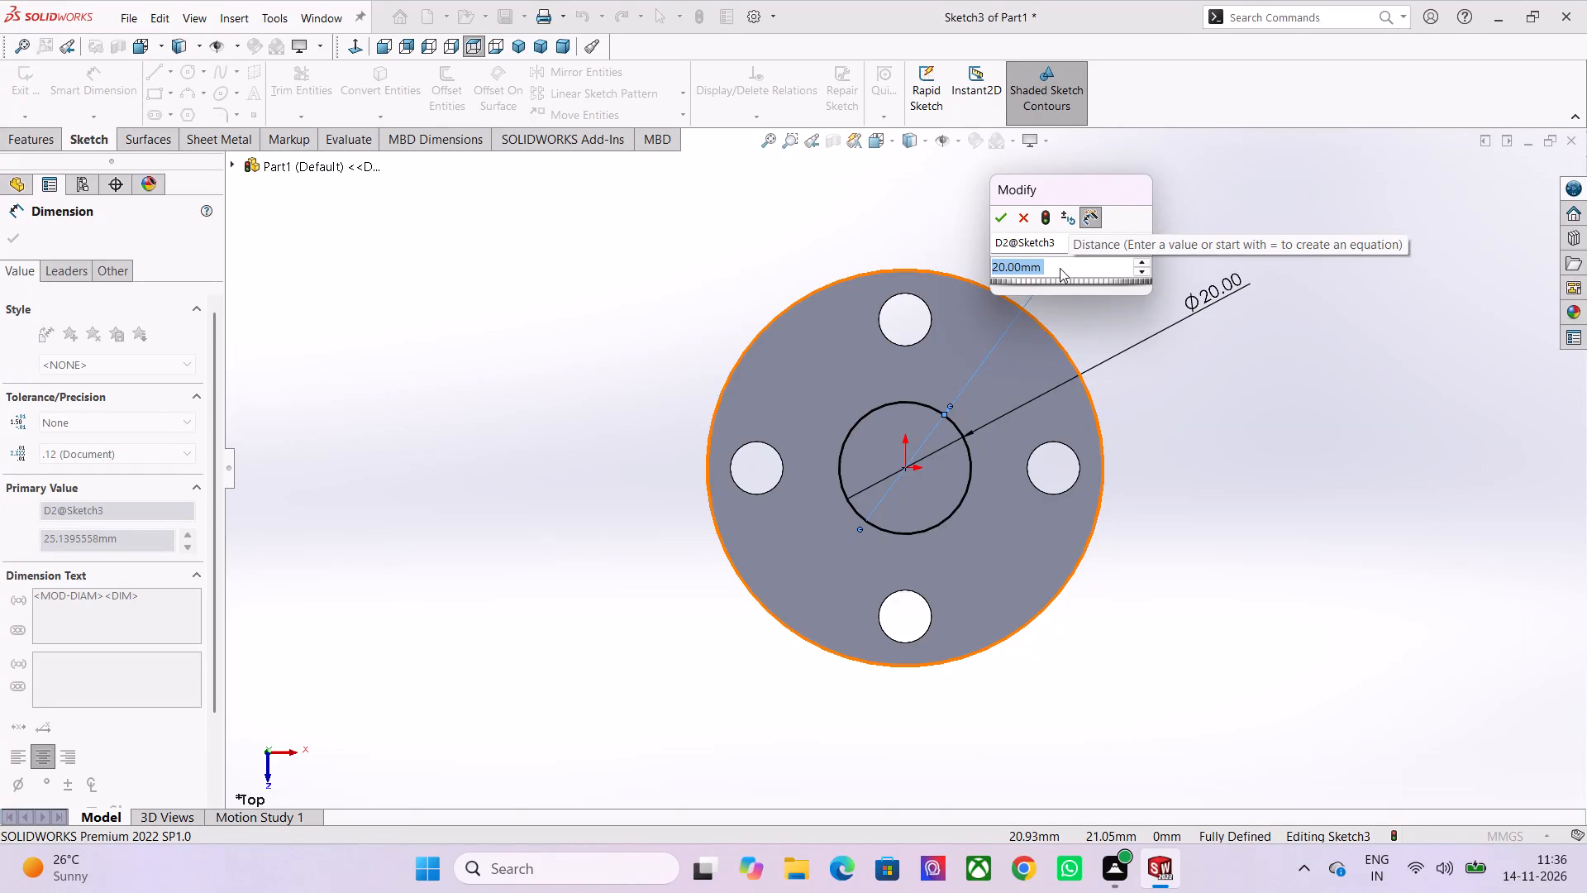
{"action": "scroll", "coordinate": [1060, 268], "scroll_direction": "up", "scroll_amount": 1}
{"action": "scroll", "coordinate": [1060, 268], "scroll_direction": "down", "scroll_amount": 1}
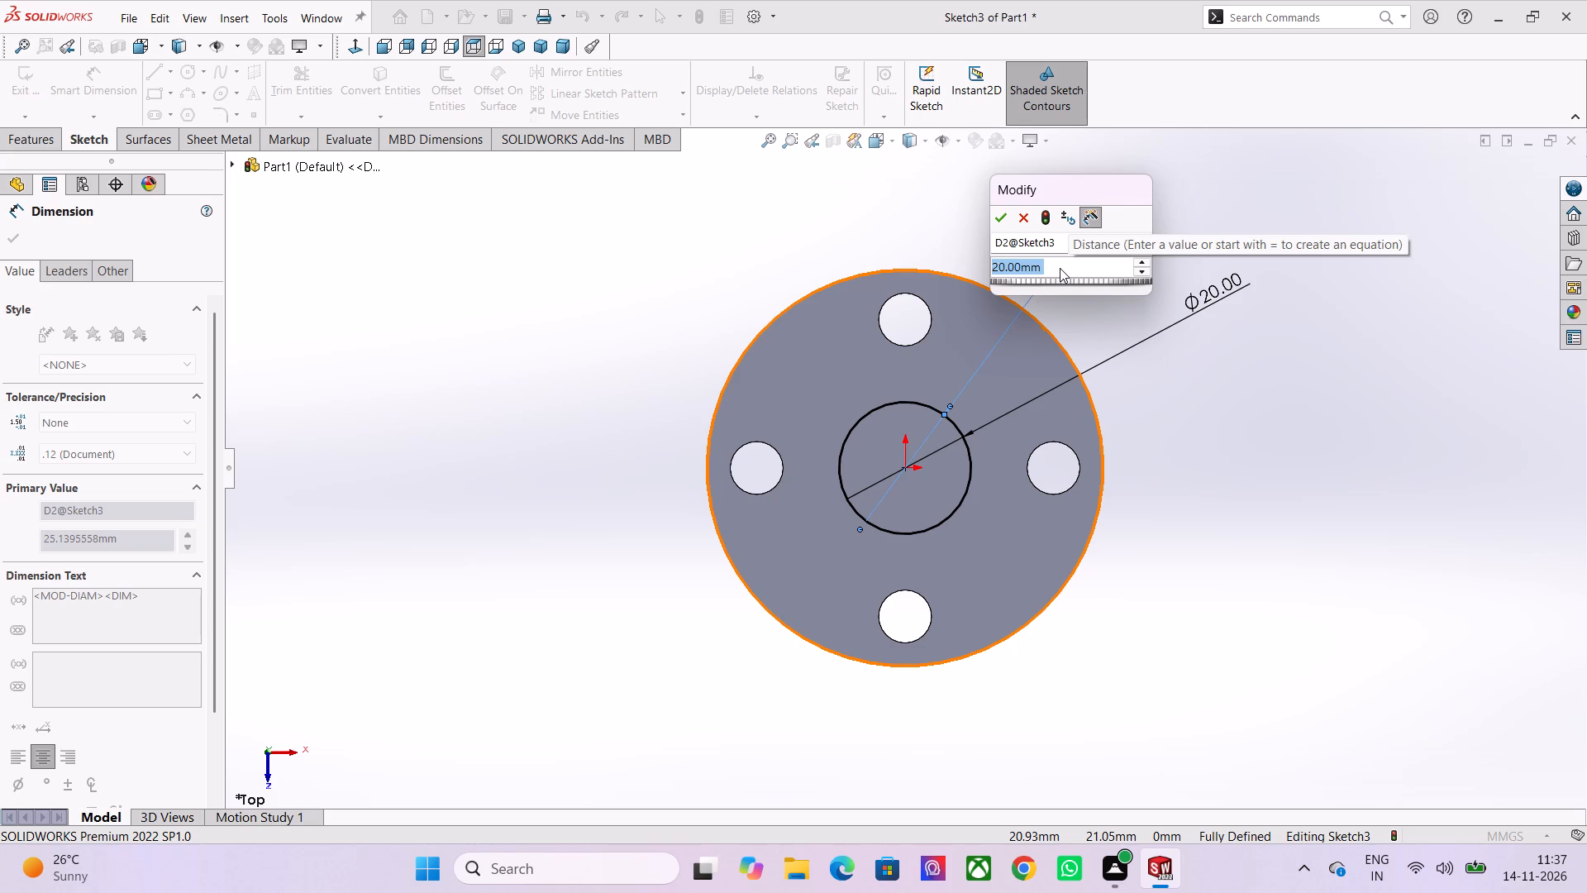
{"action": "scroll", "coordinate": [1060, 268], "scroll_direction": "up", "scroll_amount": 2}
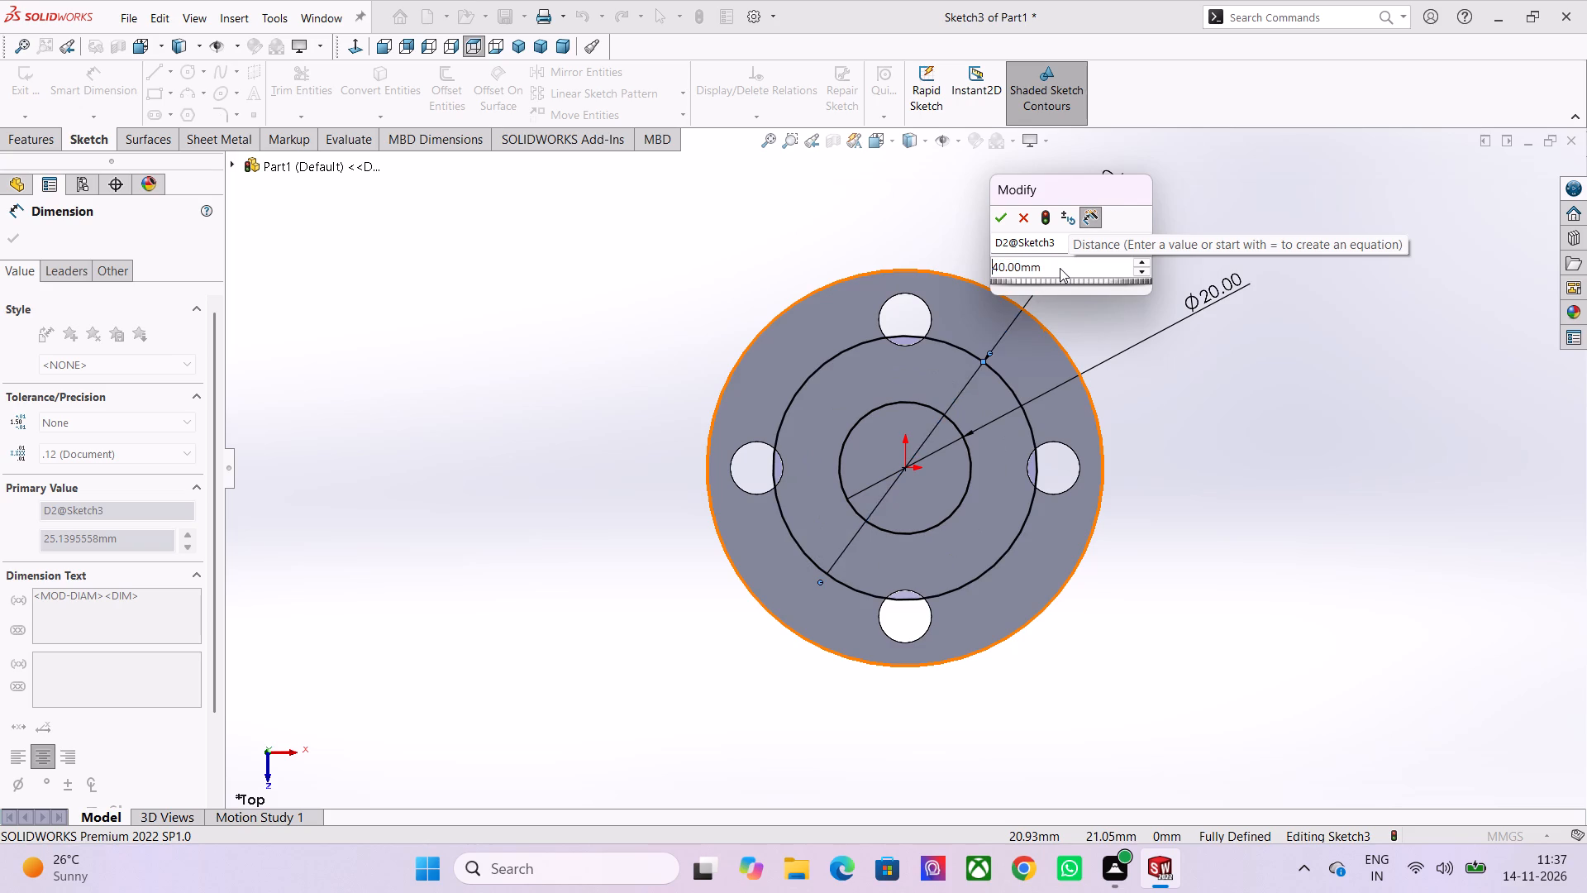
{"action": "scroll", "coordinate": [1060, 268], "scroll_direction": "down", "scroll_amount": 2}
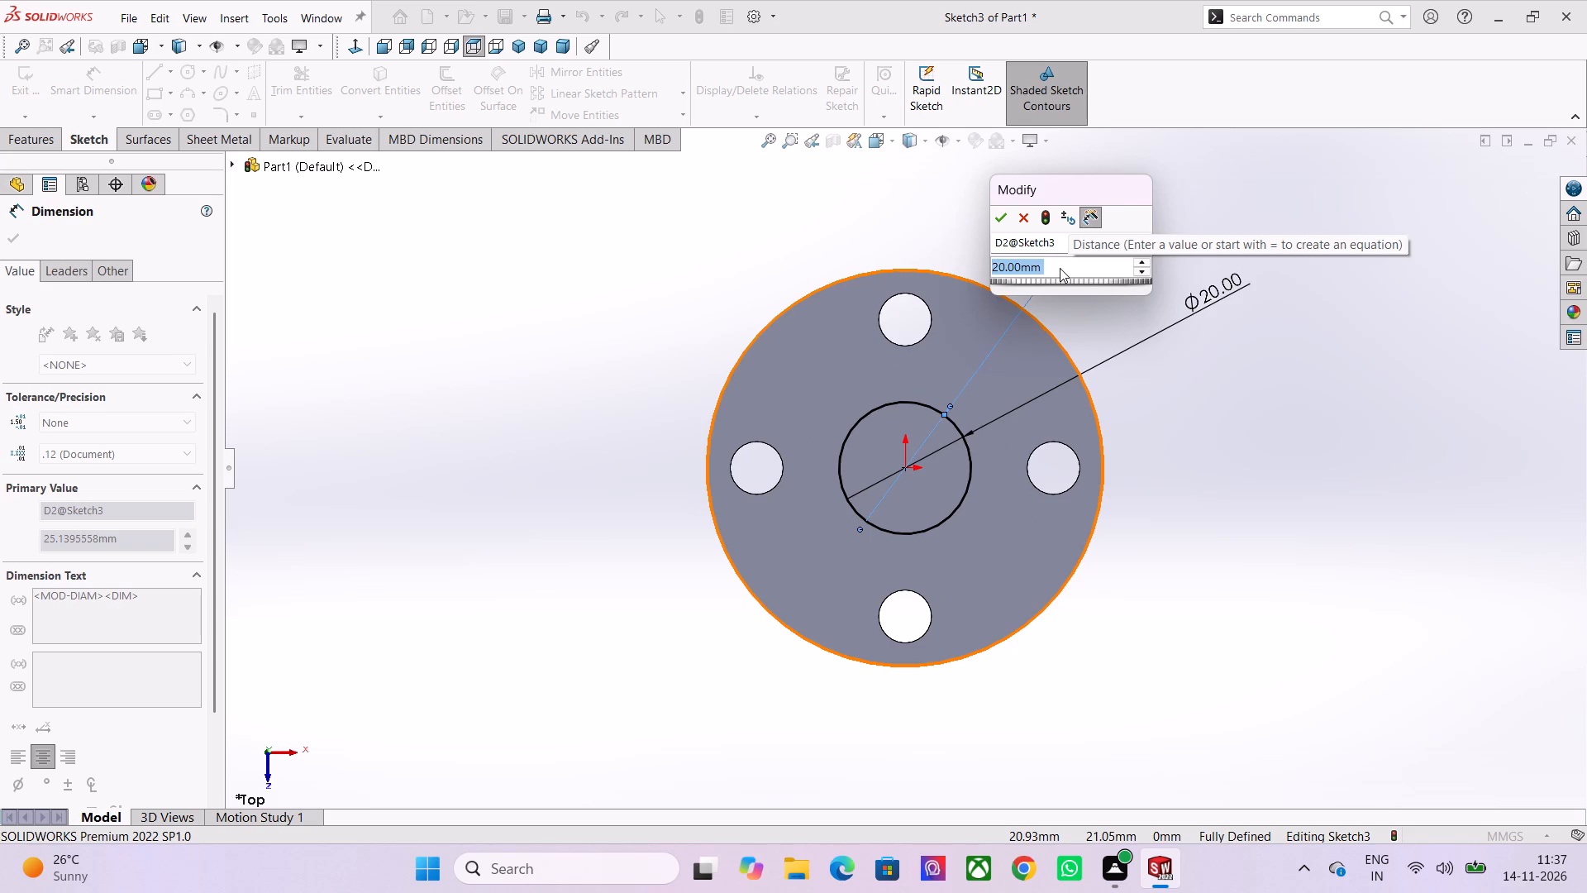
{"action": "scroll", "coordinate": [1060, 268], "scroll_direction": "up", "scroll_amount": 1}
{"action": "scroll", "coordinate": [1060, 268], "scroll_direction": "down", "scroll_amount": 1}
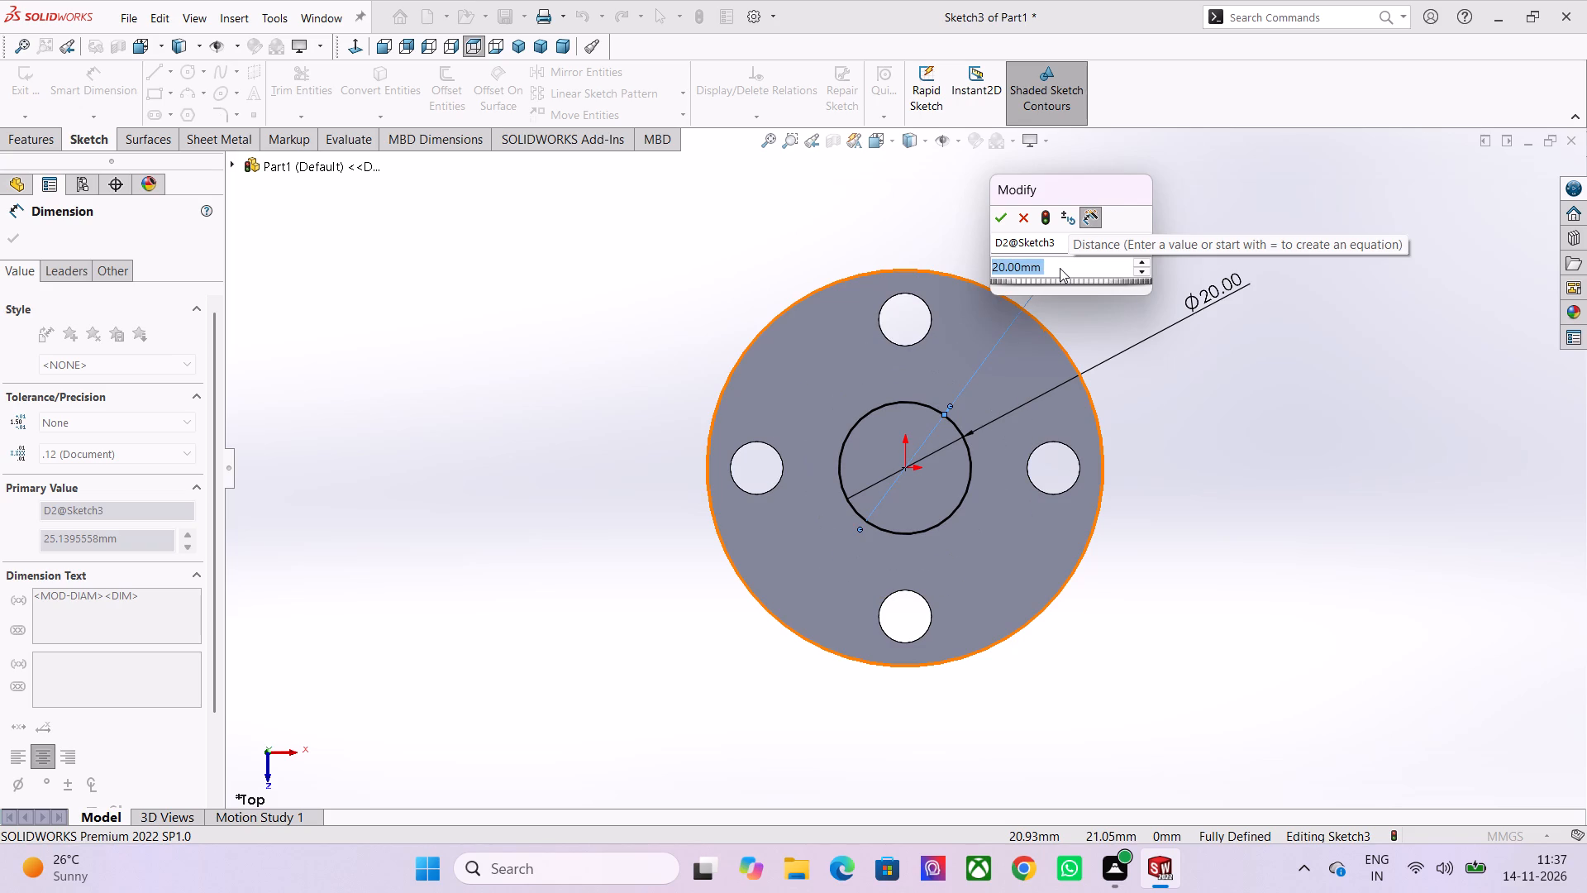
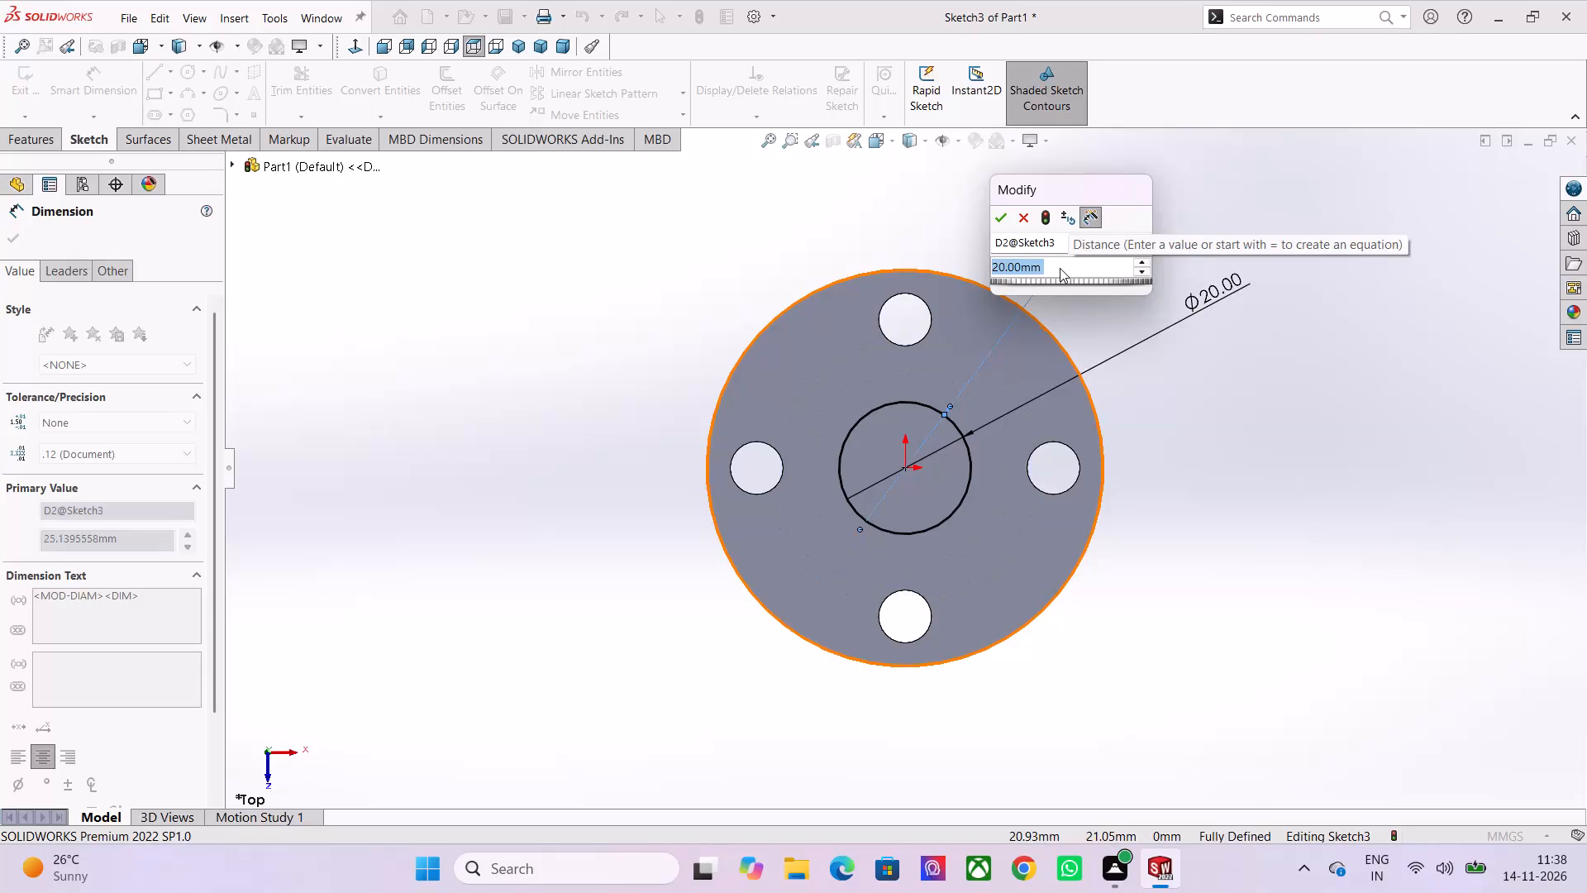
Set the outer concentric circle's diameter to 30 mm.
{"action": "scroll", "coordinate": [1060, 268], "scroll_direction": "down", "scroll_amount": 2}
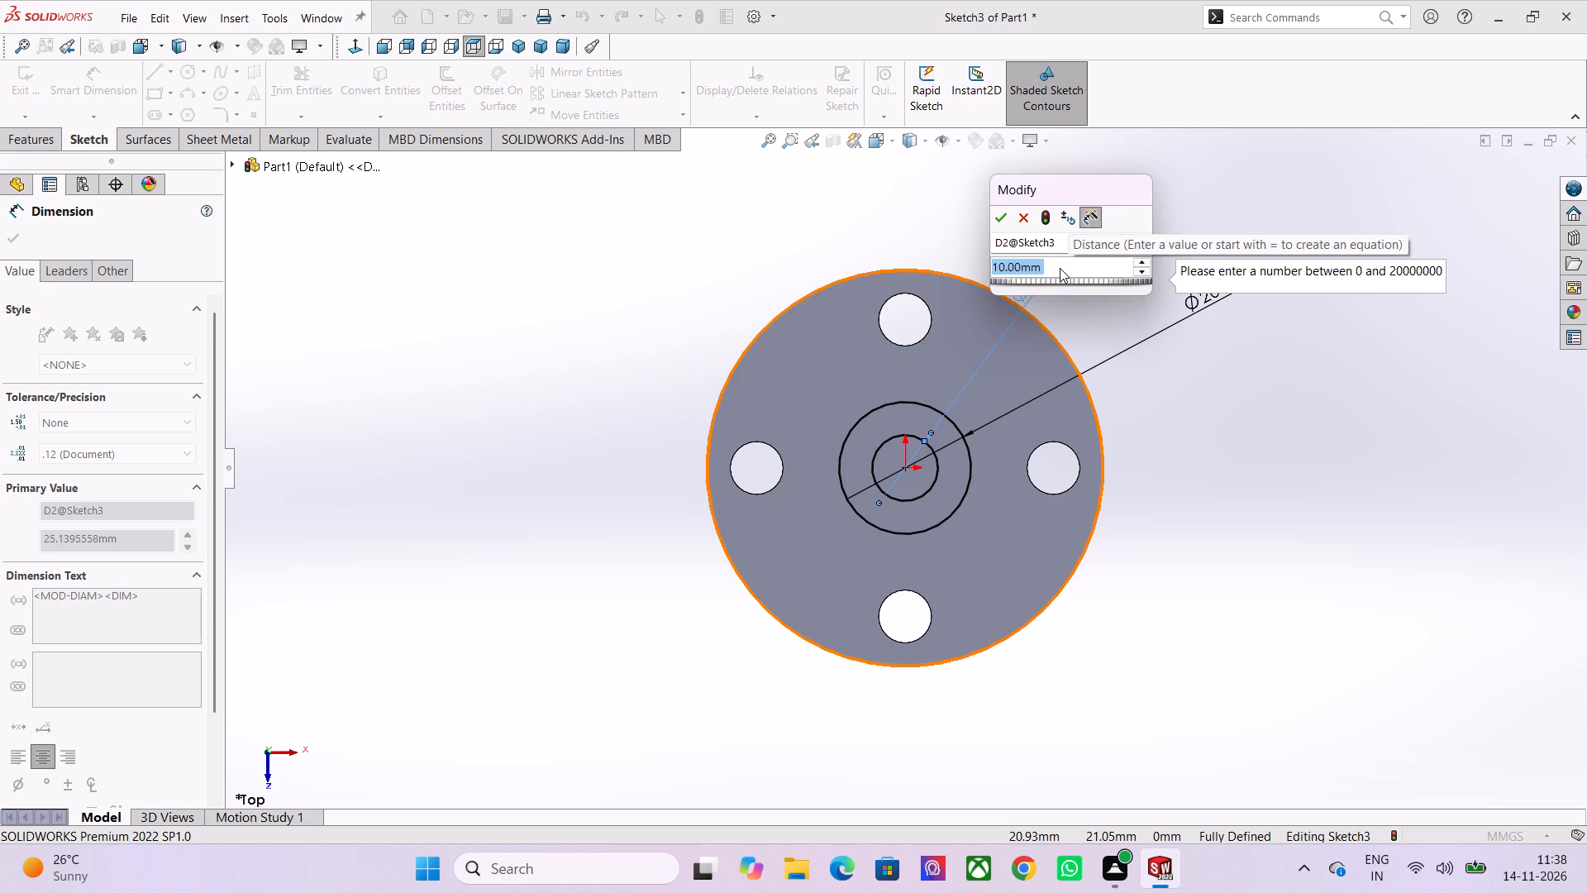
{"action": "scroll", "coordinate": [1060, 268], "scroll_direction": "down", "scroll_amount": 1}
{"action": "type", "text": "30"}
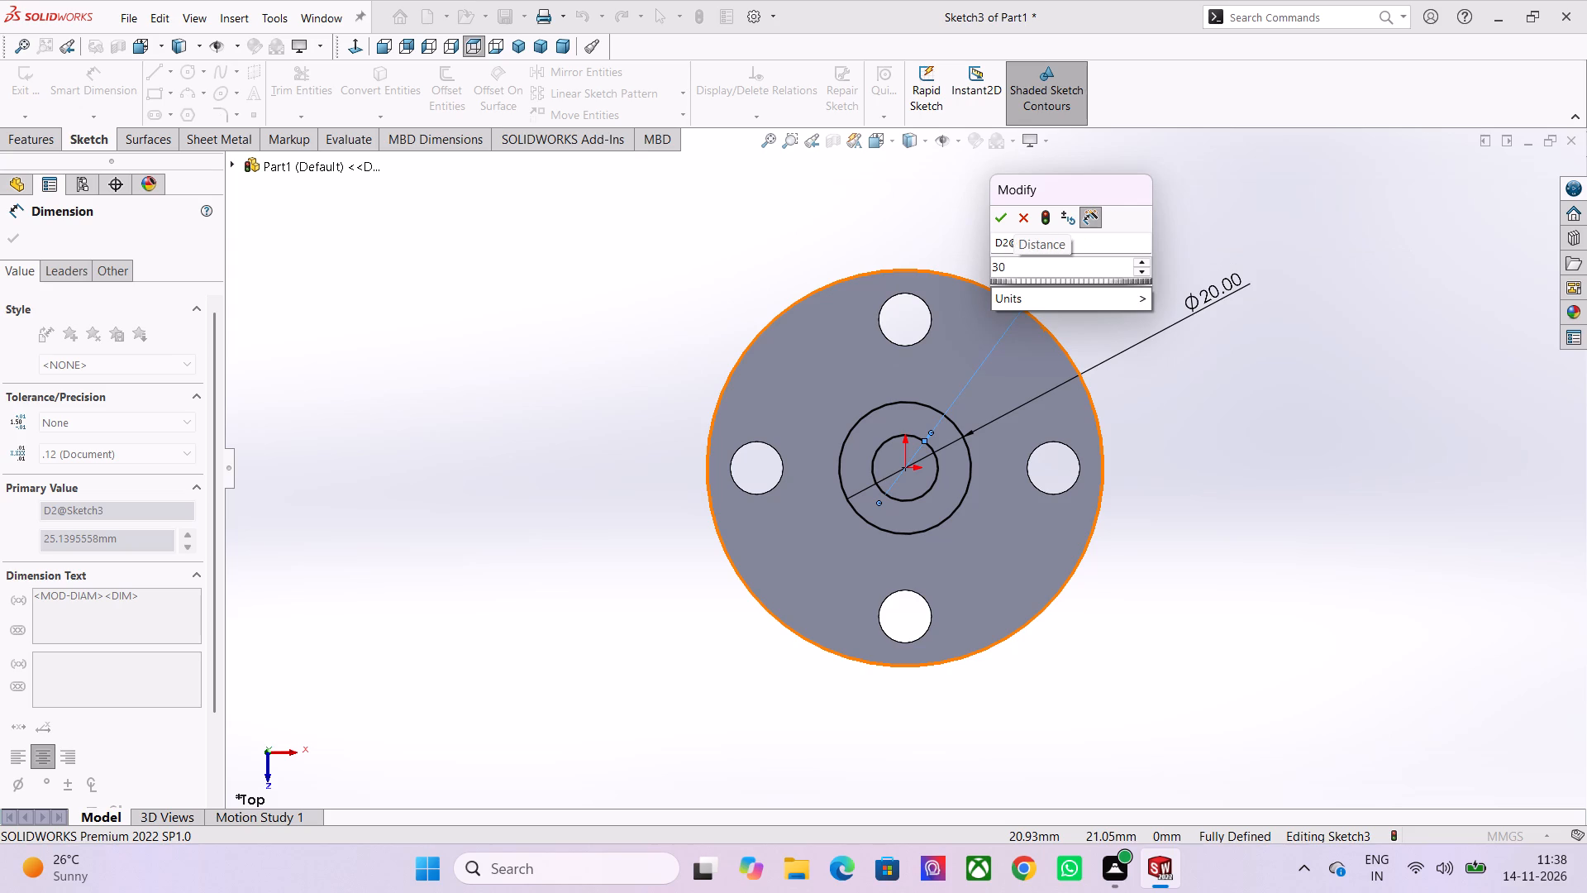
{"action": "key", "text": "Return"}
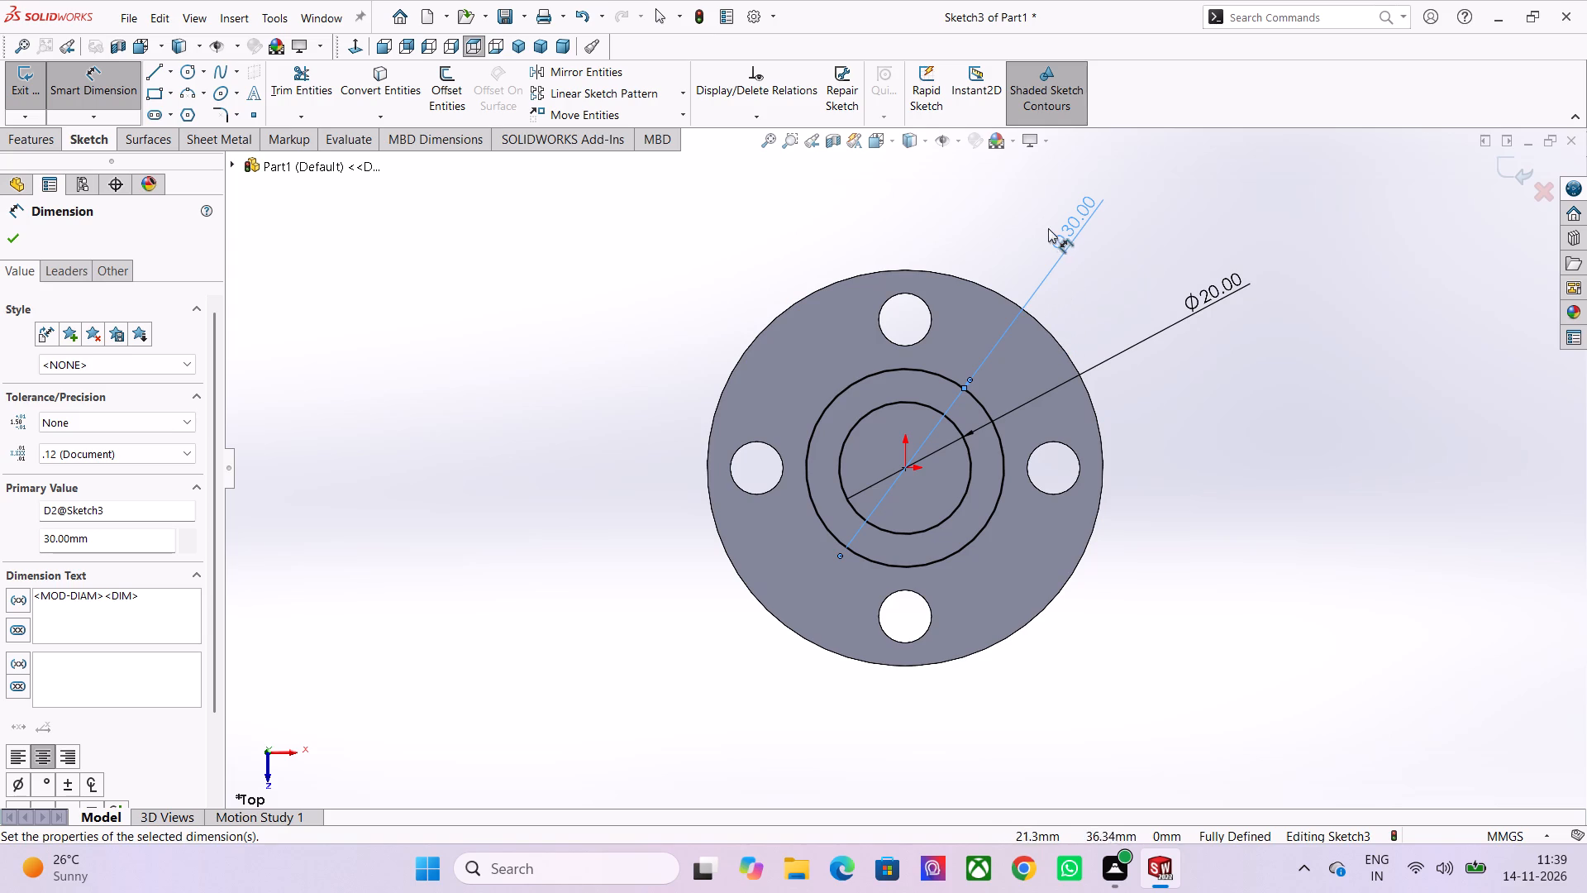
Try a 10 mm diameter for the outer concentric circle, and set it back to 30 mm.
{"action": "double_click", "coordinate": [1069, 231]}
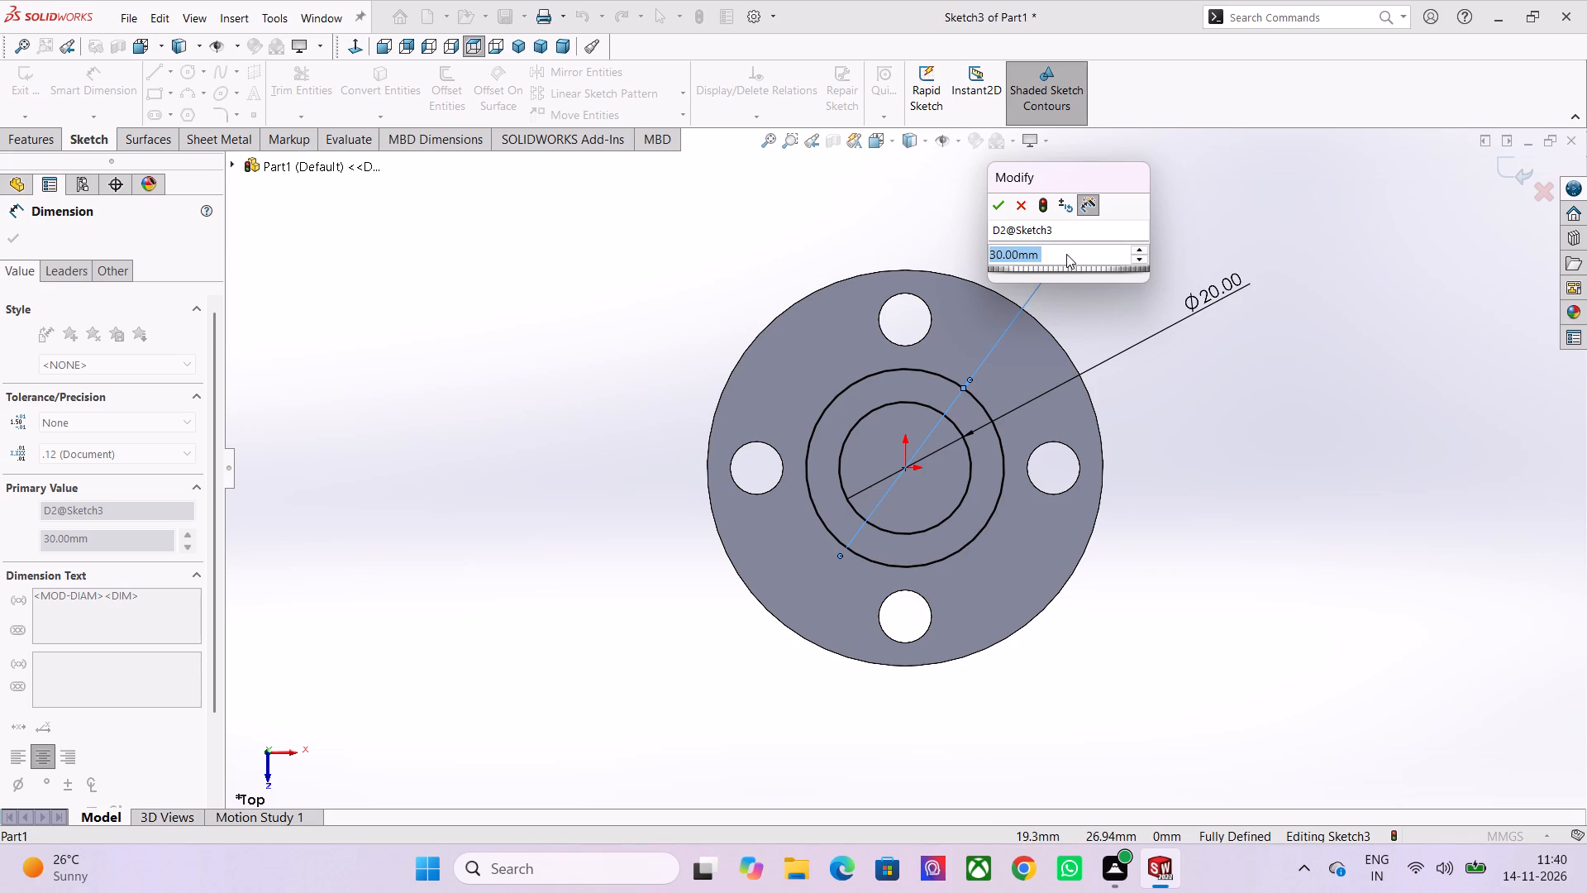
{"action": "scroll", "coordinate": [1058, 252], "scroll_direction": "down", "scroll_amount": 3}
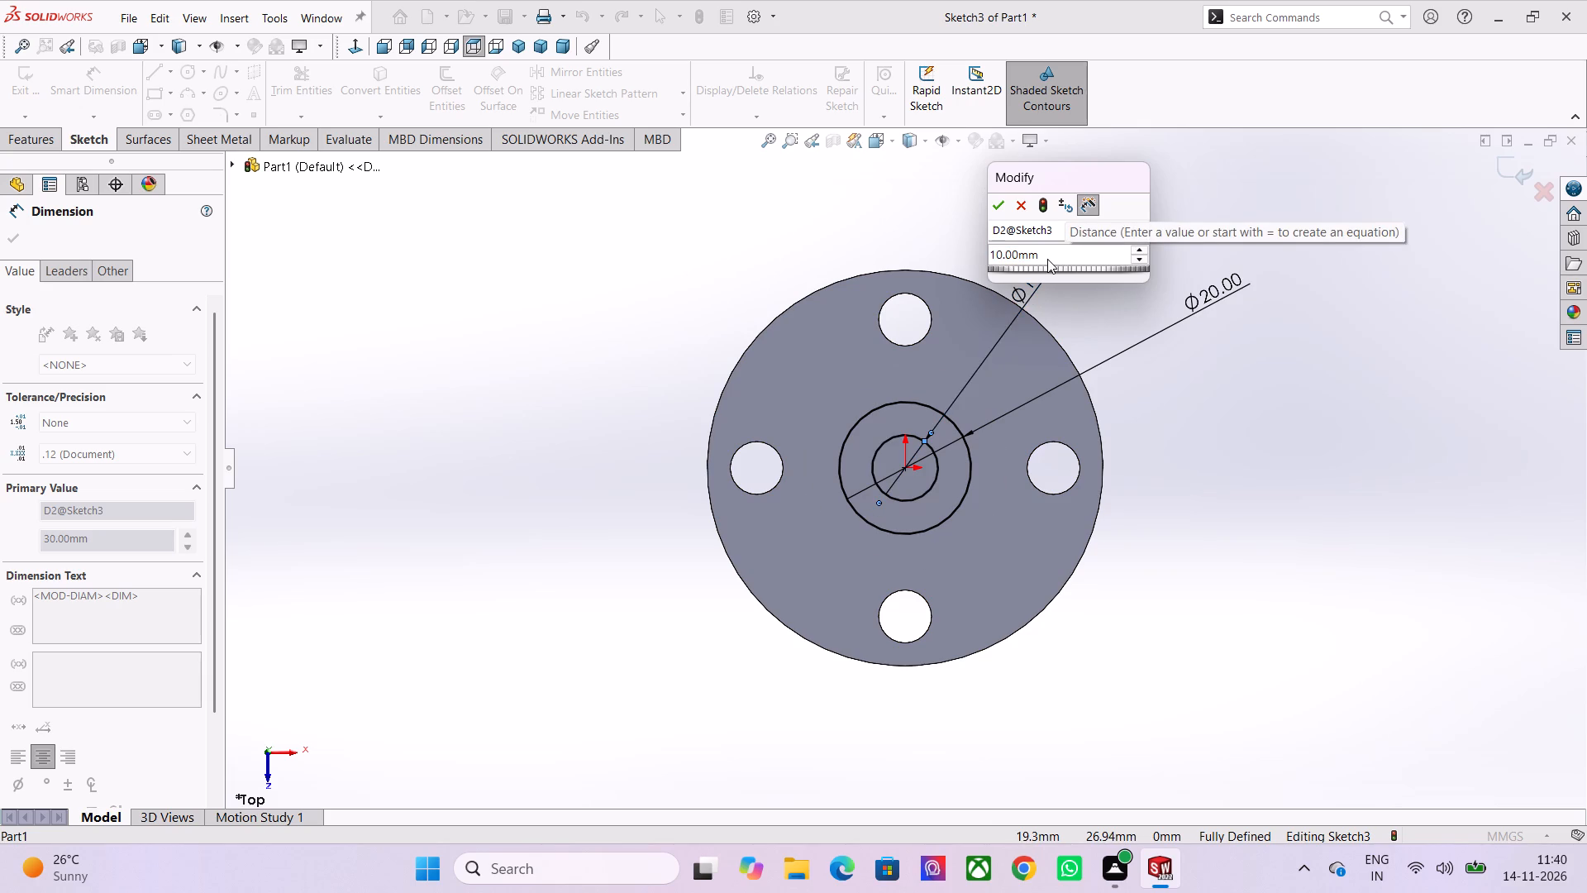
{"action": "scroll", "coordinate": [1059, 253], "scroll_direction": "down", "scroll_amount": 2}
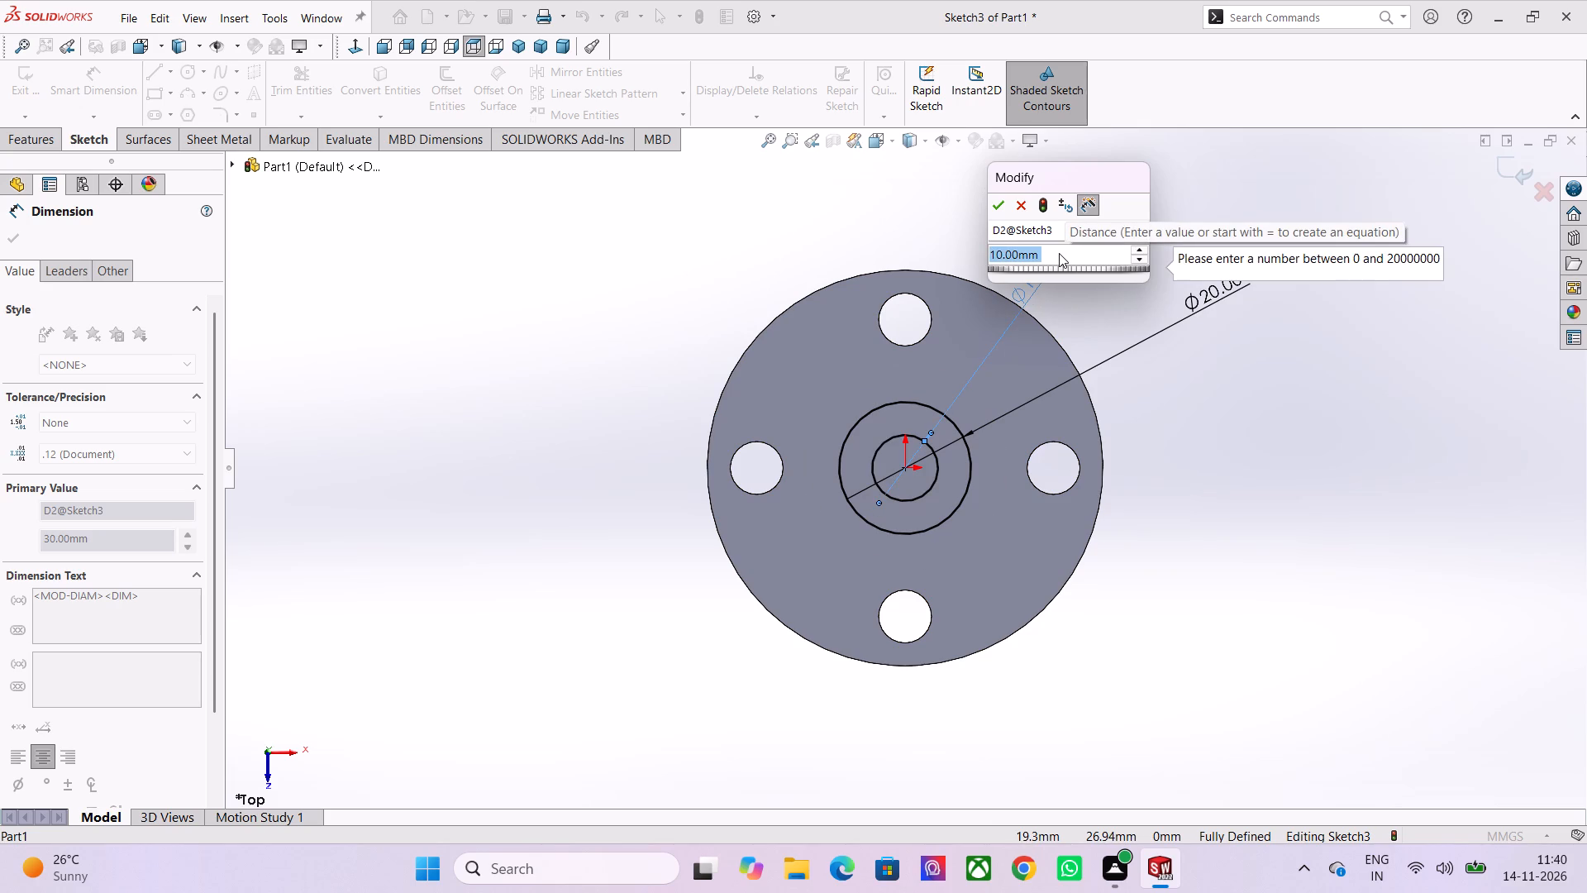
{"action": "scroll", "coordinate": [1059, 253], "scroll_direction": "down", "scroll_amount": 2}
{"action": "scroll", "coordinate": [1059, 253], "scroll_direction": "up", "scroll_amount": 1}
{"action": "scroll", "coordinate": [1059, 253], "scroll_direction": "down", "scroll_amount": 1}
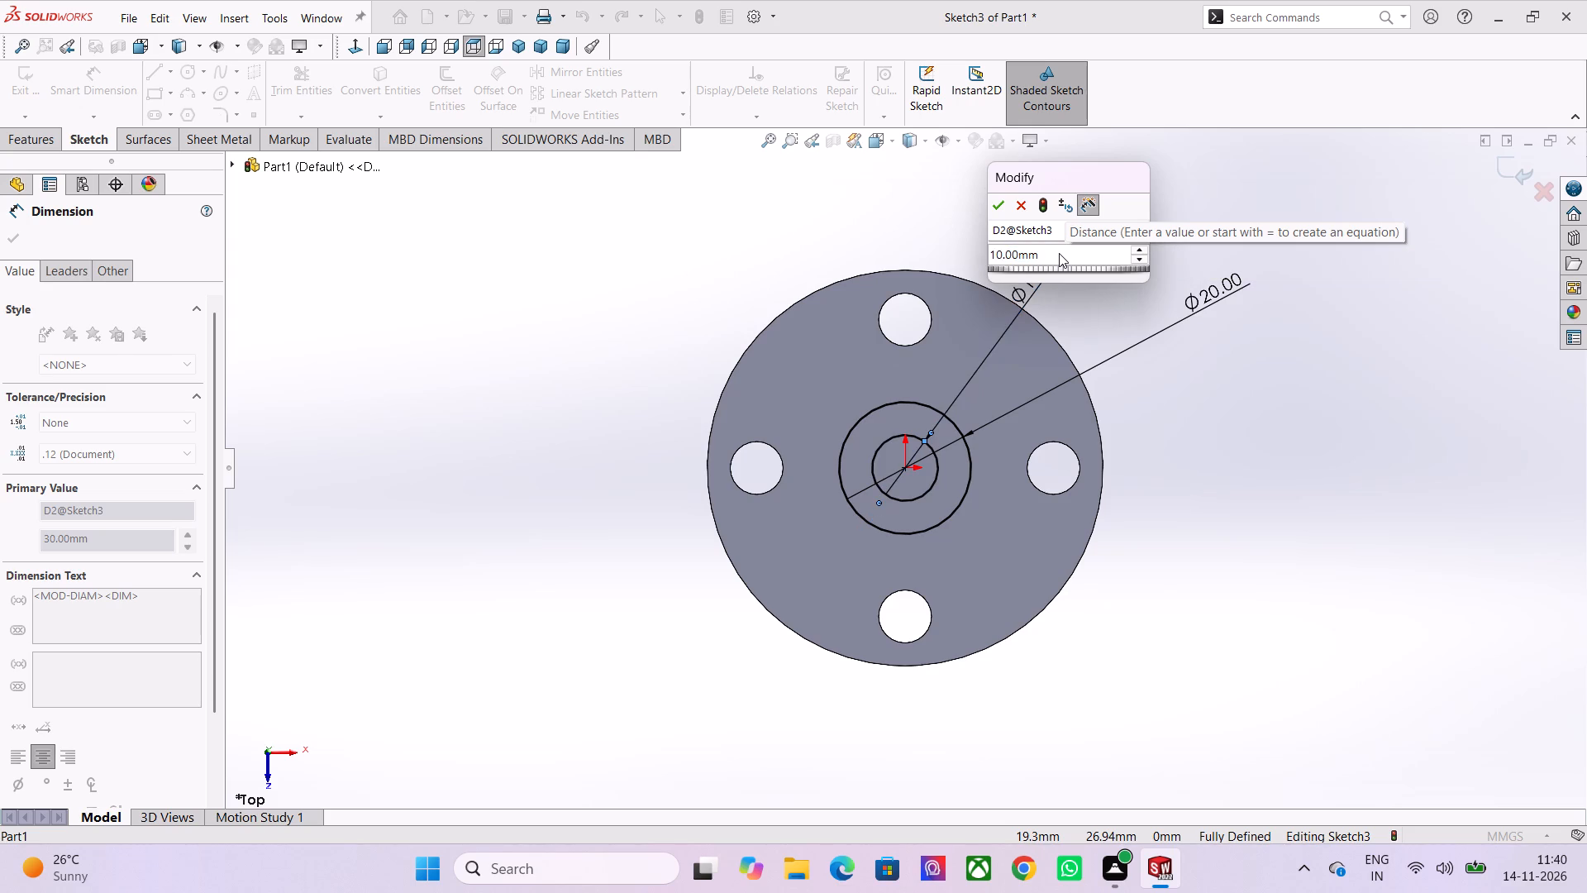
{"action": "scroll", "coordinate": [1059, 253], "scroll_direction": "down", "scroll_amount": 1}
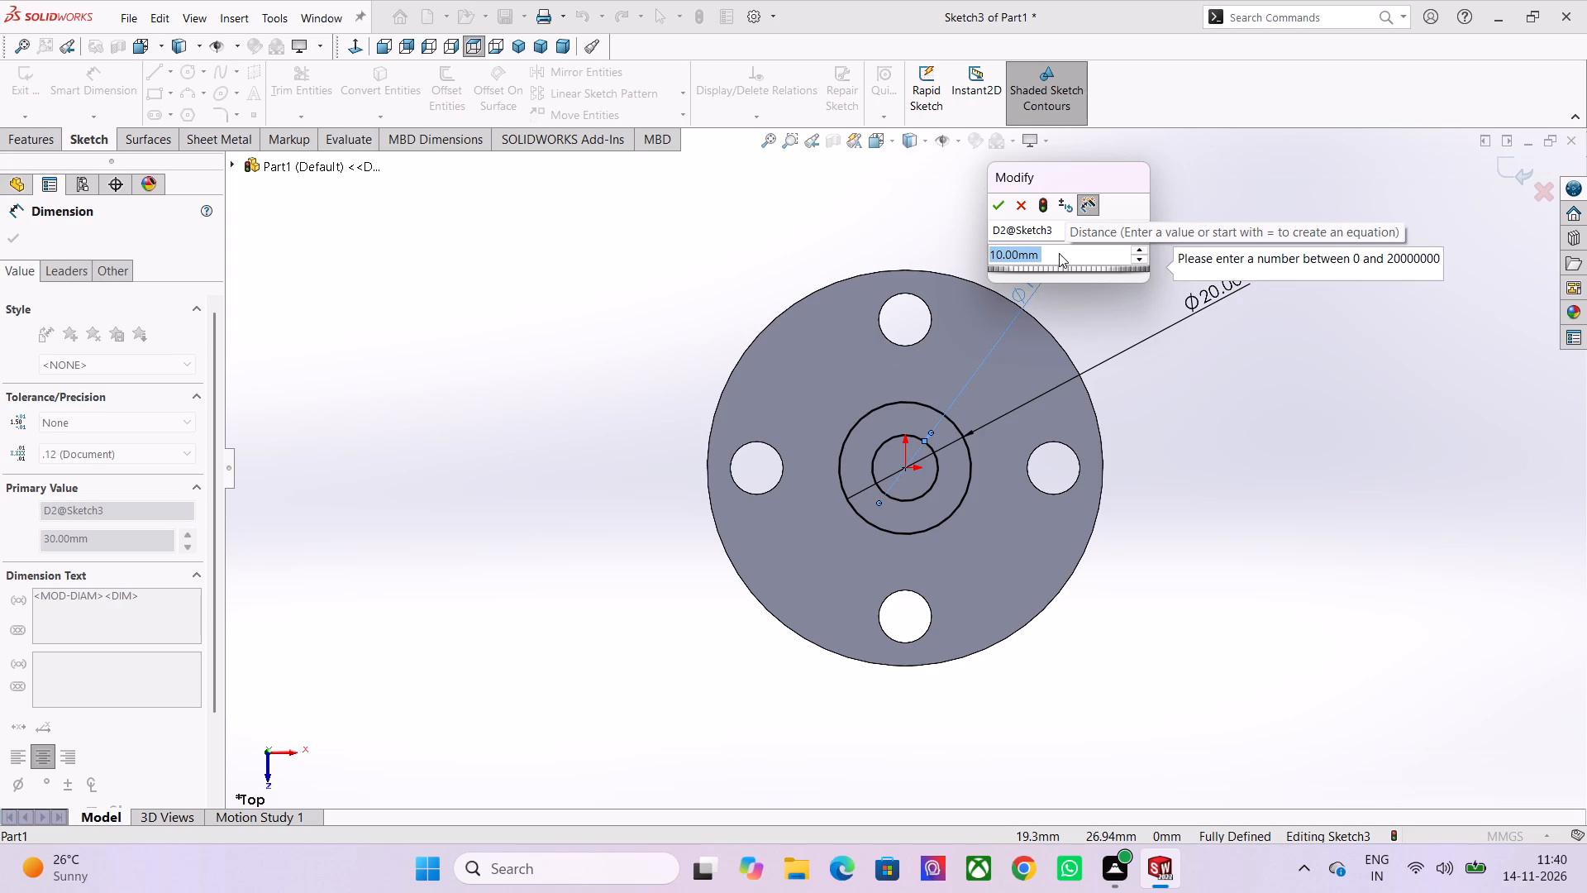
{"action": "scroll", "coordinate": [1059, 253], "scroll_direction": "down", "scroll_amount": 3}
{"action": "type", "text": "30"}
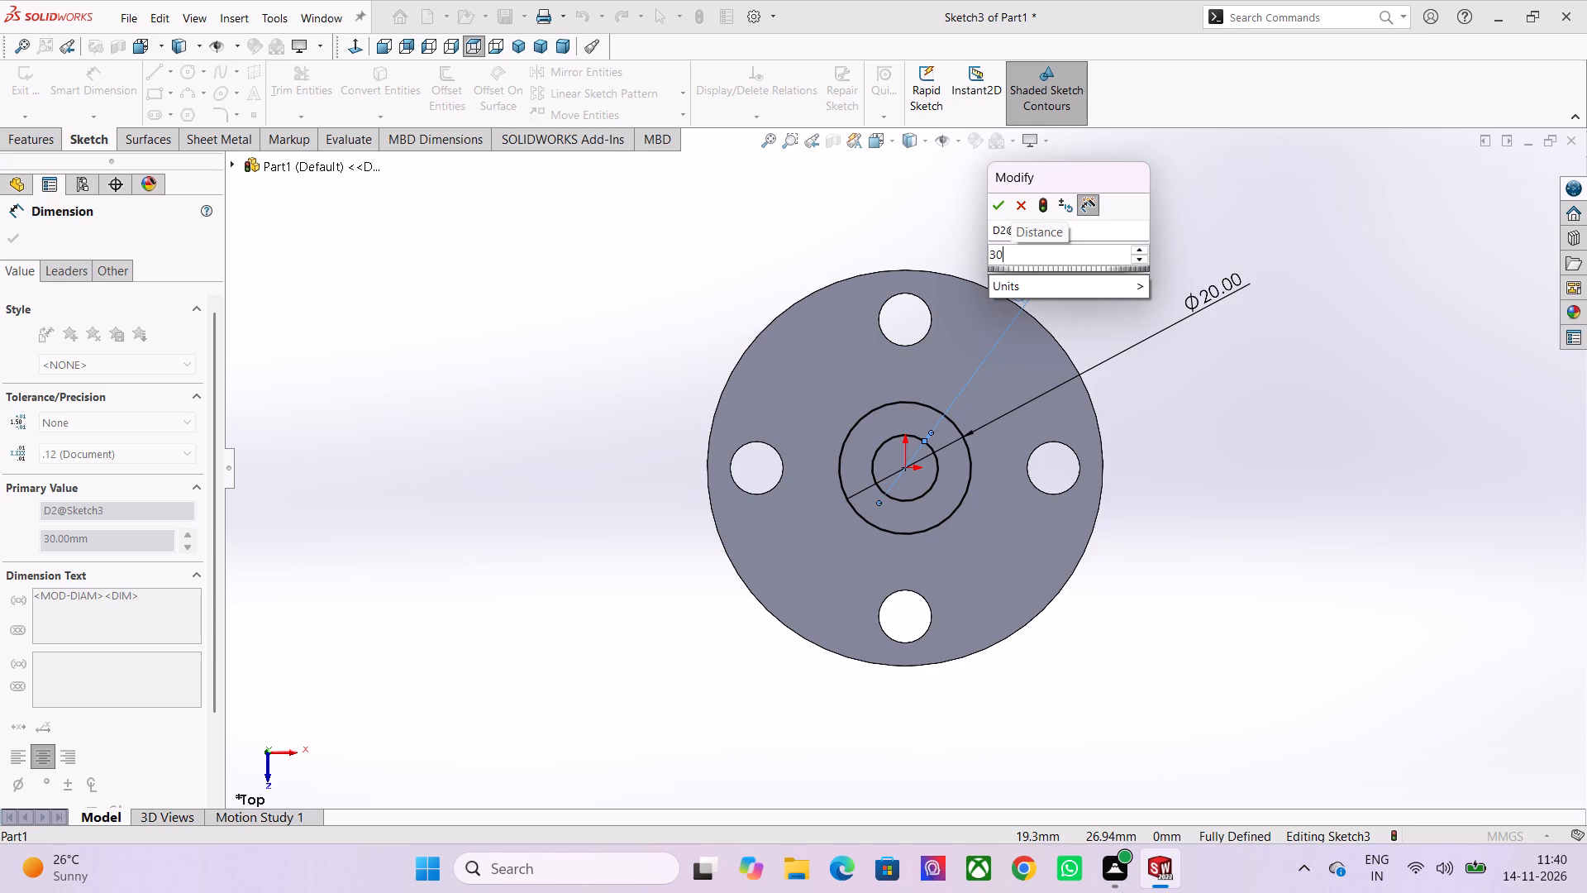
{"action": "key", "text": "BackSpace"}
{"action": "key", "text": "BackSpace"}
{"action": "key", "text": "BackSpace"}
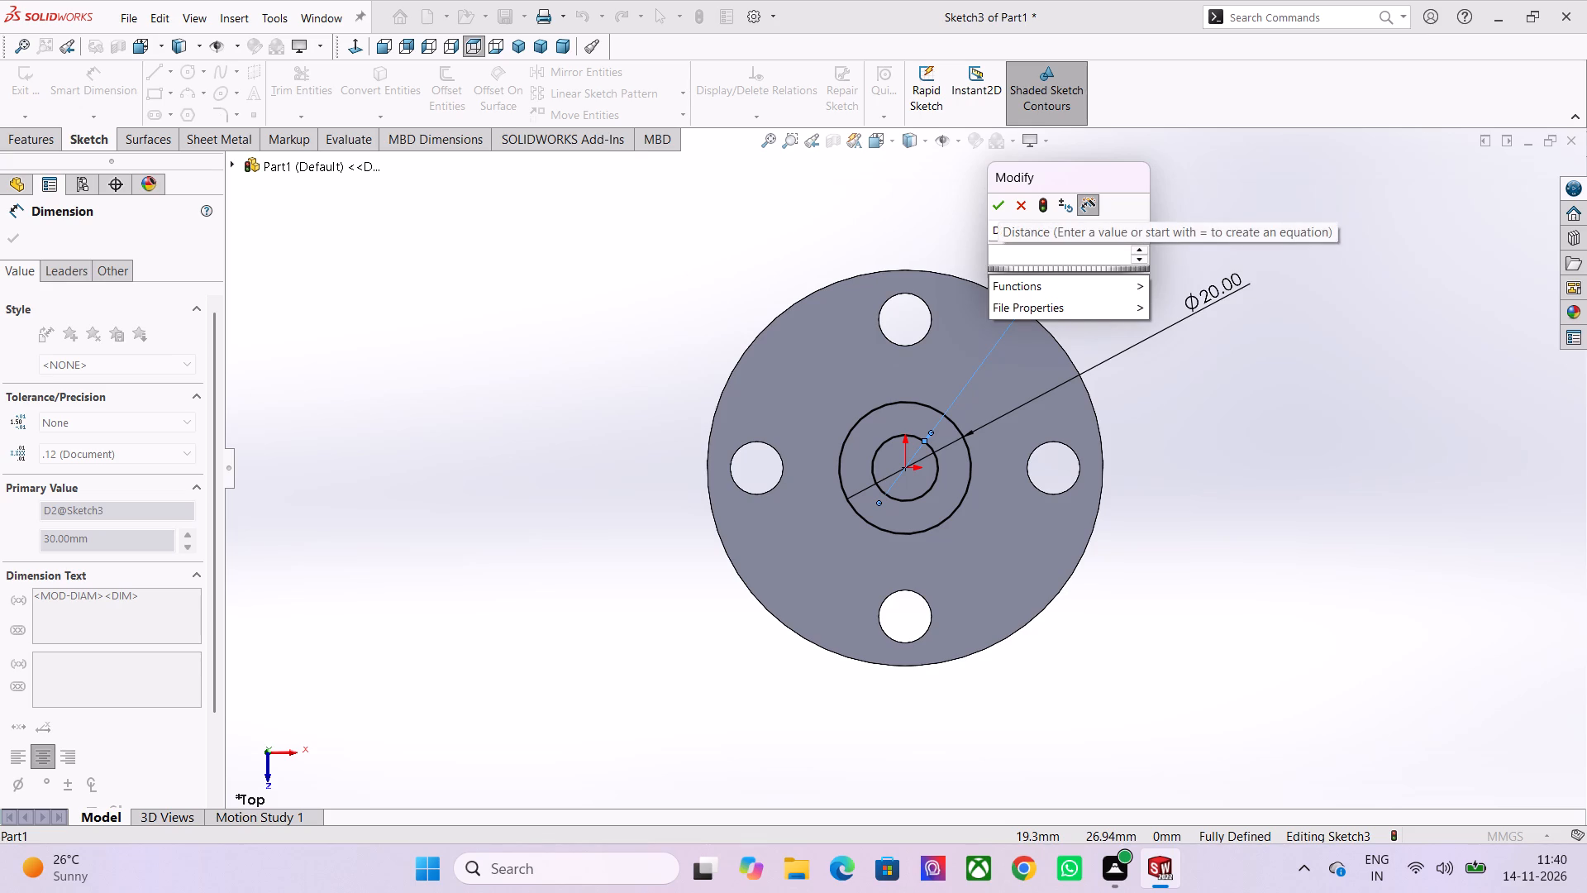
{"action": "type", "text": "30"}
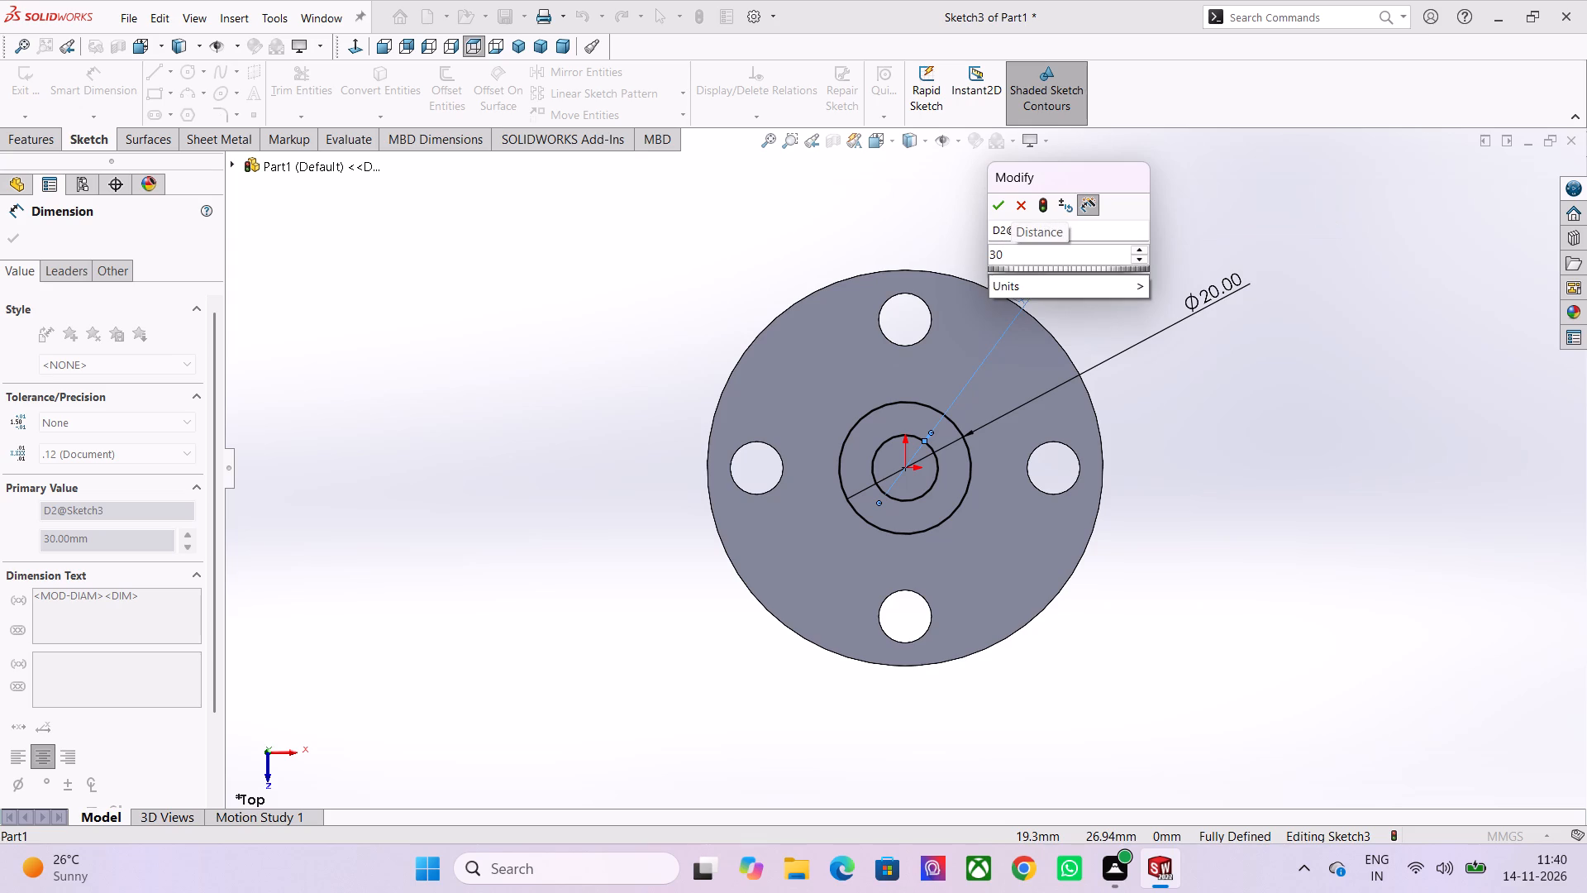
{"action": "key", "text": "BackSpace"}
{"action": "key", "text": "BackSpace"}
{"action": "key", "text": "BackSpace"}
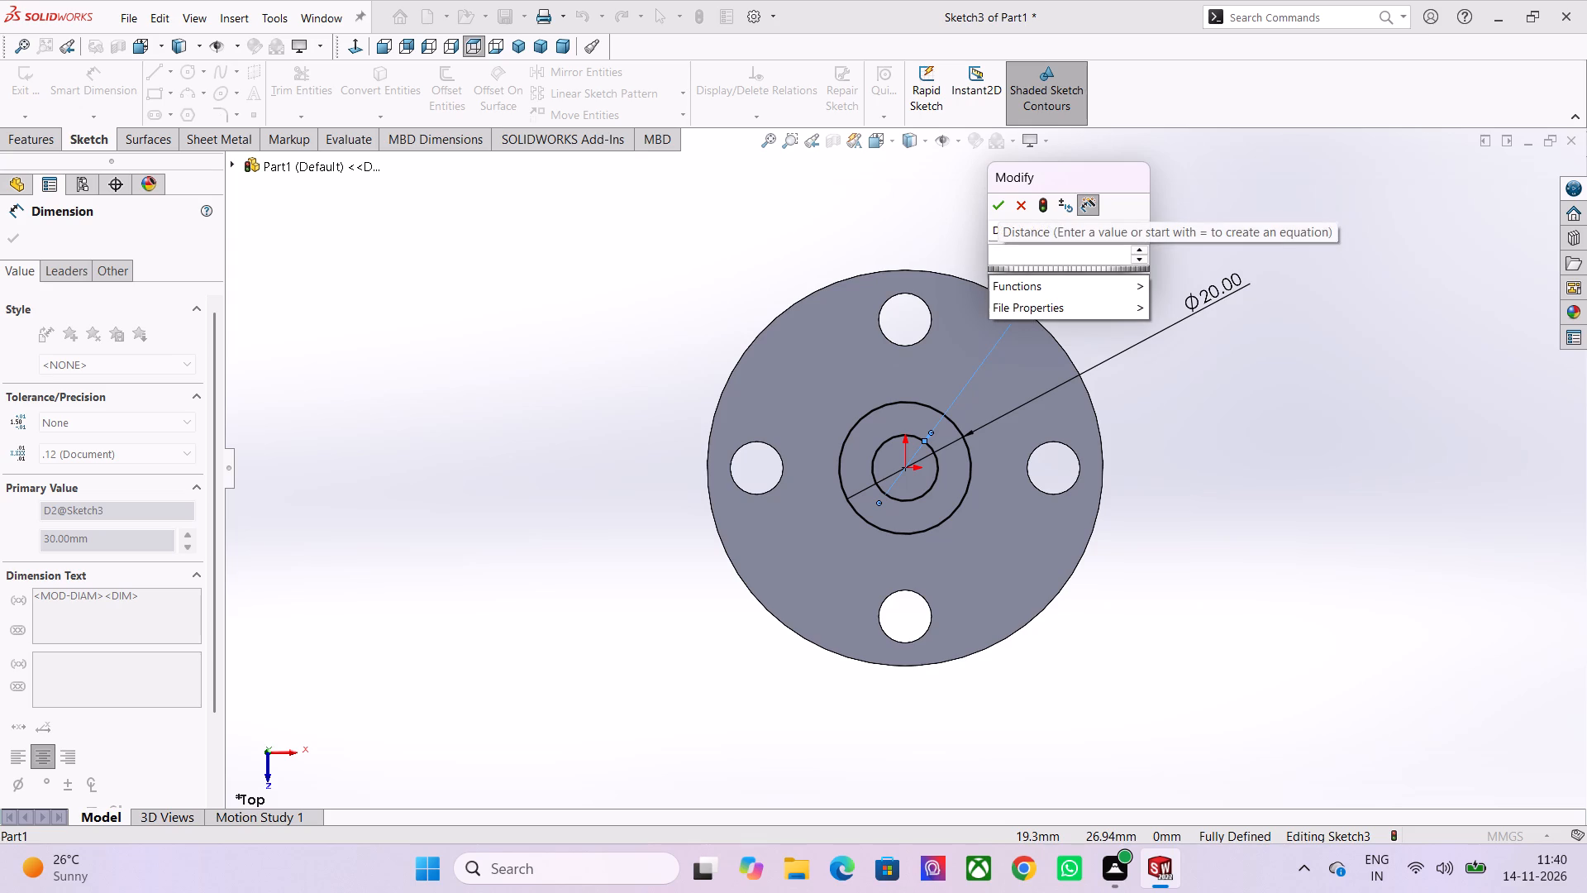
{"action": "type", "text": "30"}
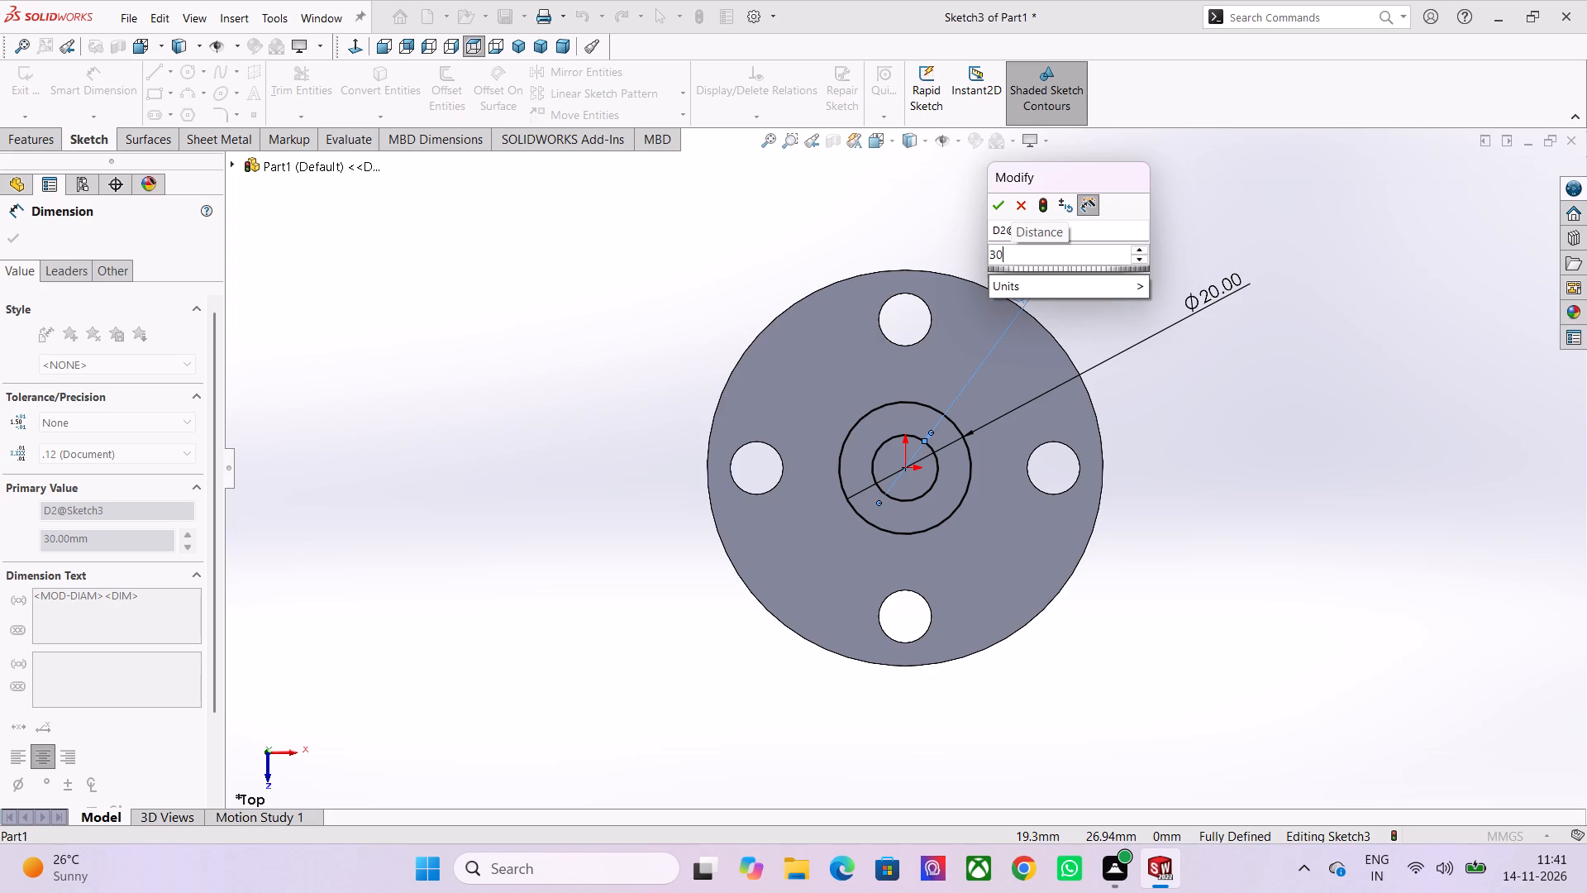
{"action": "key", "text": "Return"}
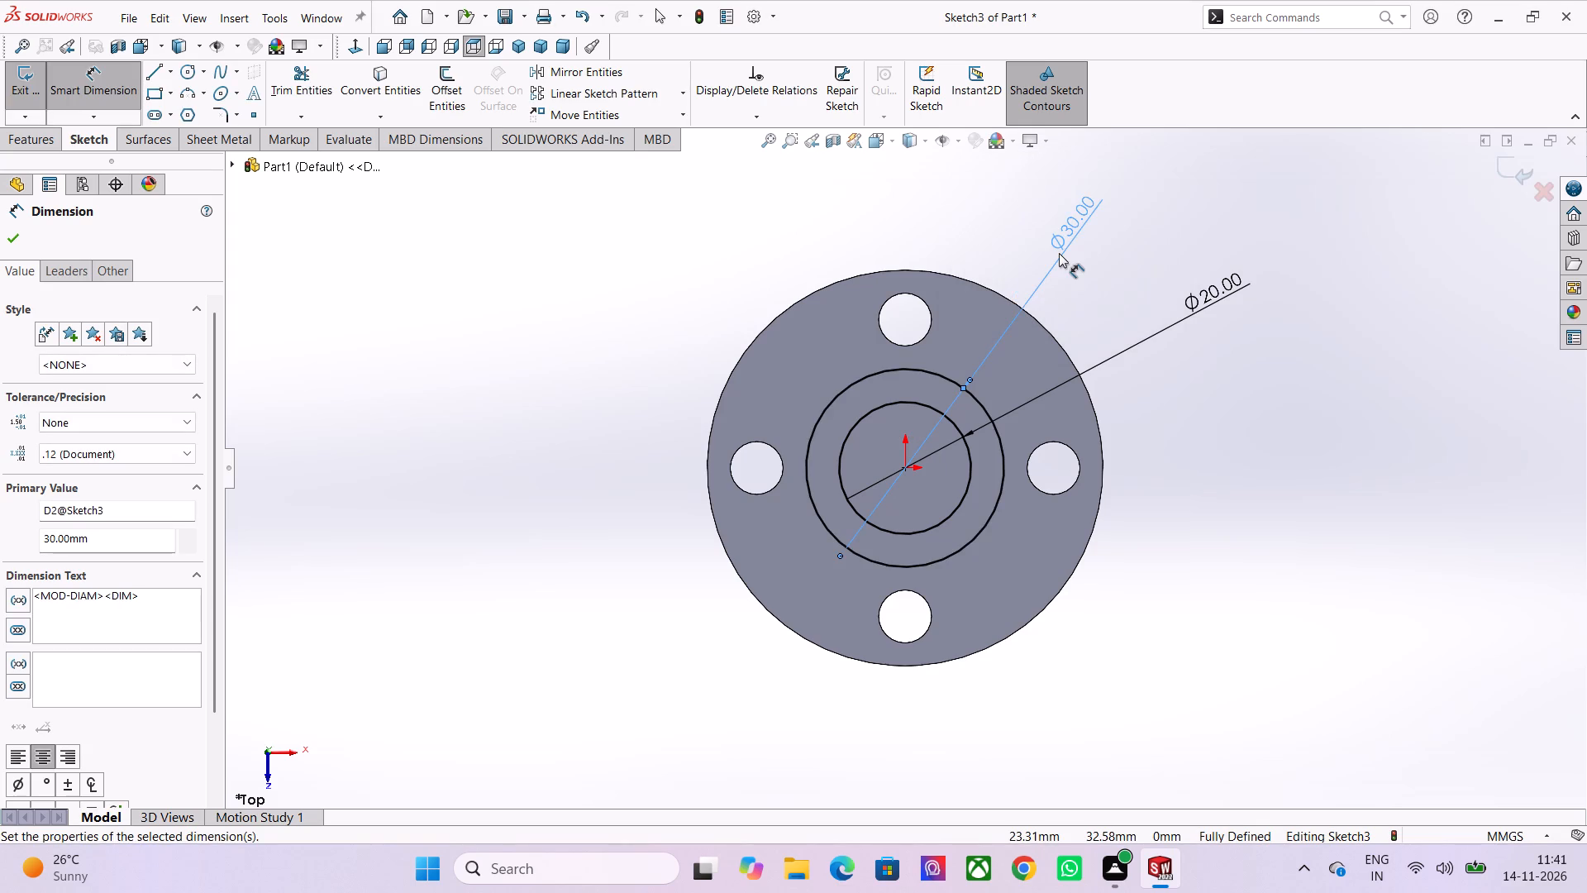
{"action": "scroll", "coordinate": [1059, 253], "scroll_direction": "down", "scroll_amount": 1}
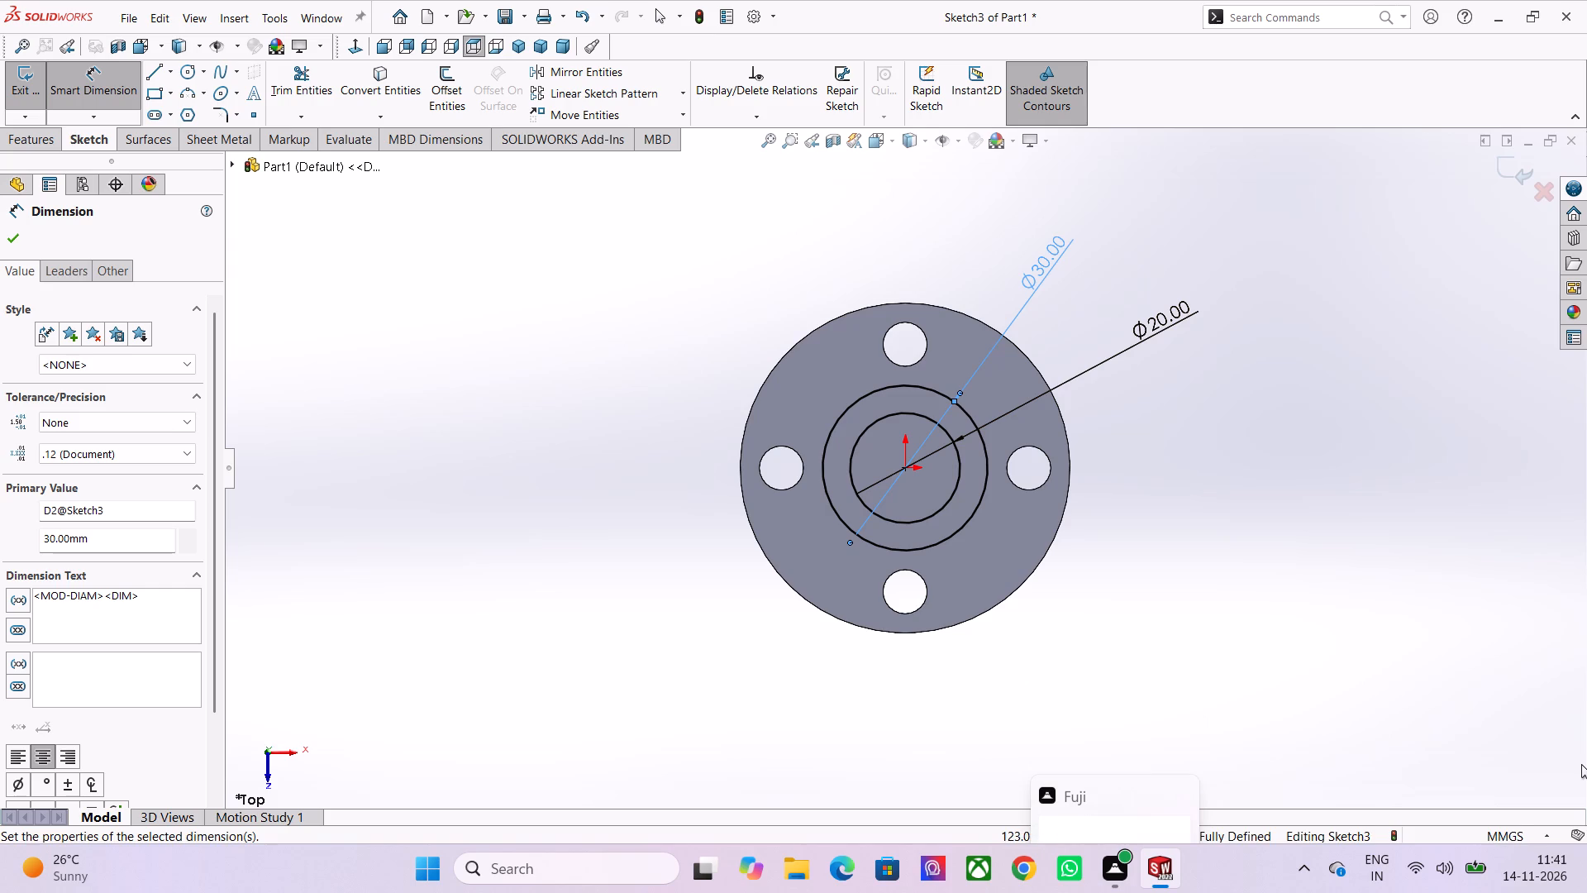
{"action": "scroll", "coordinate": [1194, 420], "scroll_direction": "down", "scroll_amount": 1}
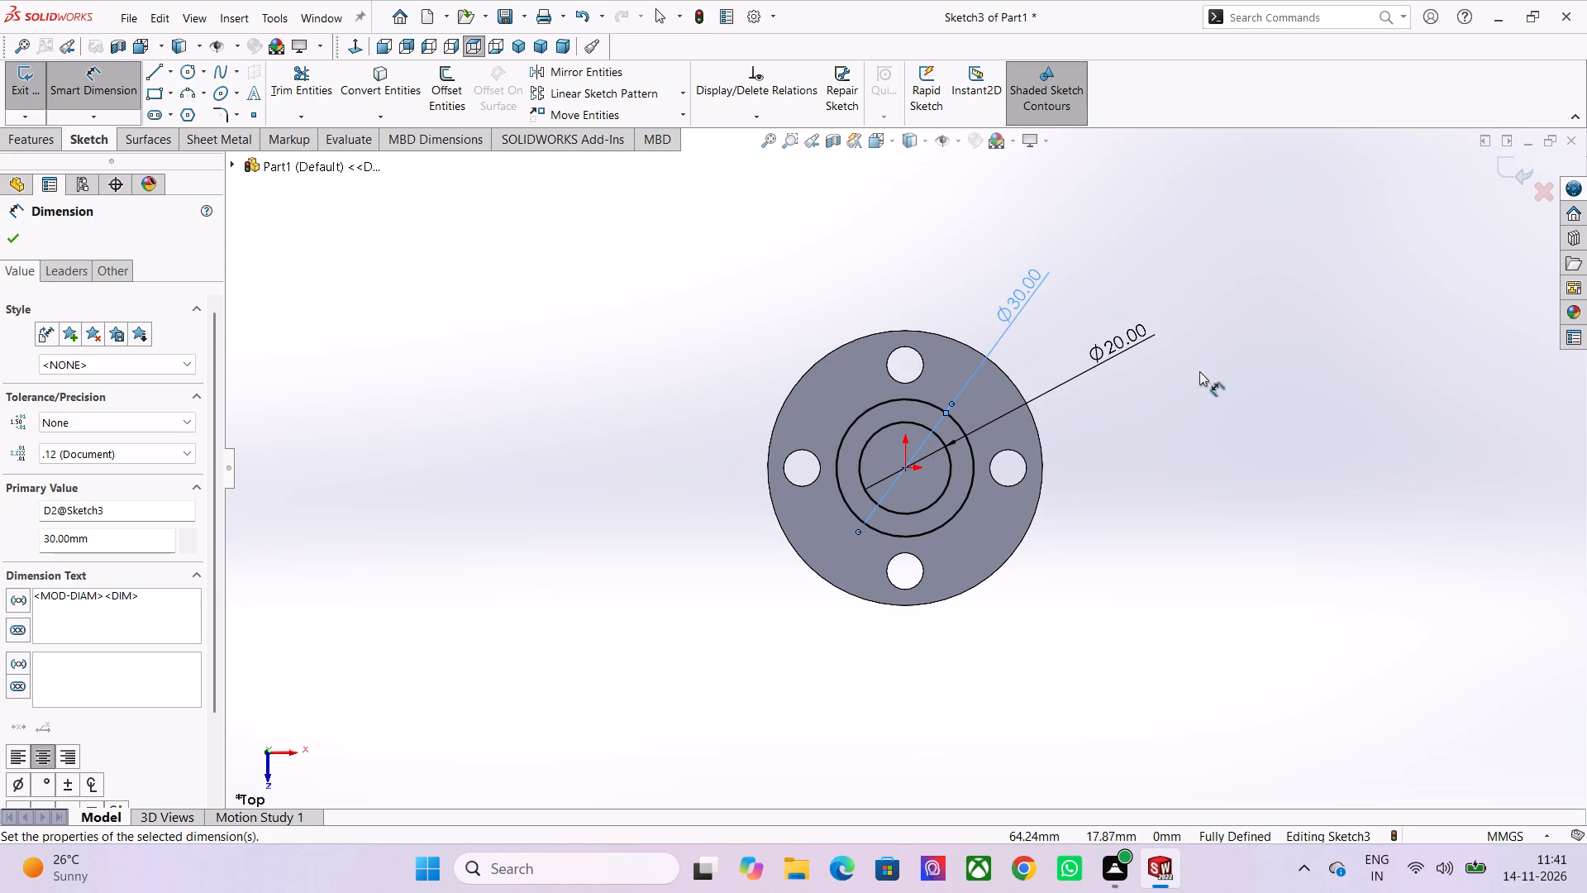
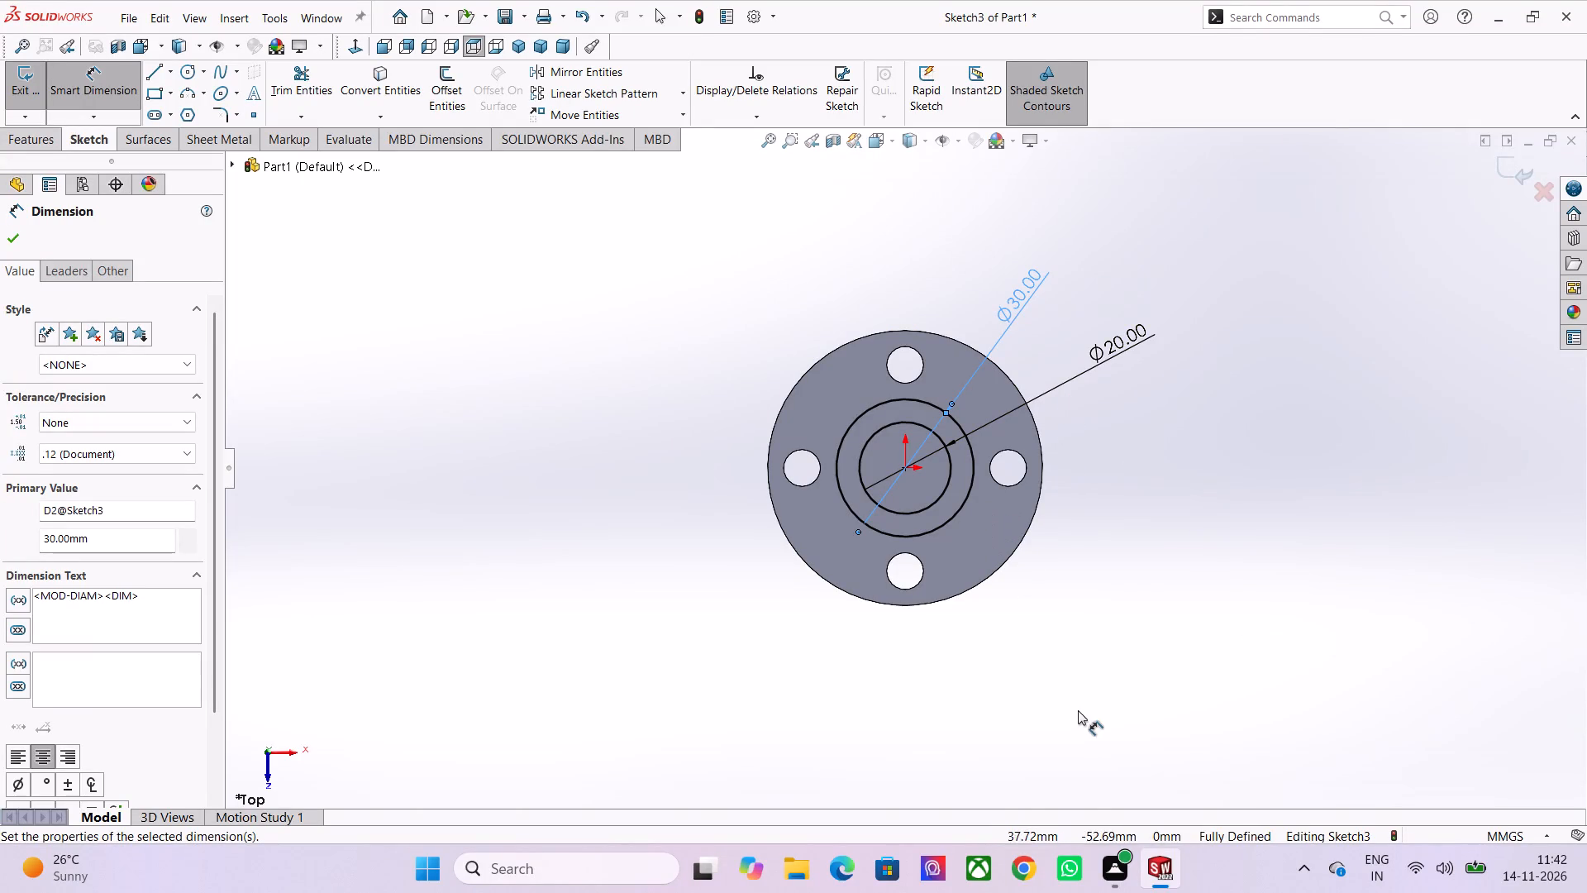
Accept the 30 mm diameter on the outer concentric circle and finish dimensioning the sketch.
{"action": "left_click", "coordinate": [17, 234]}
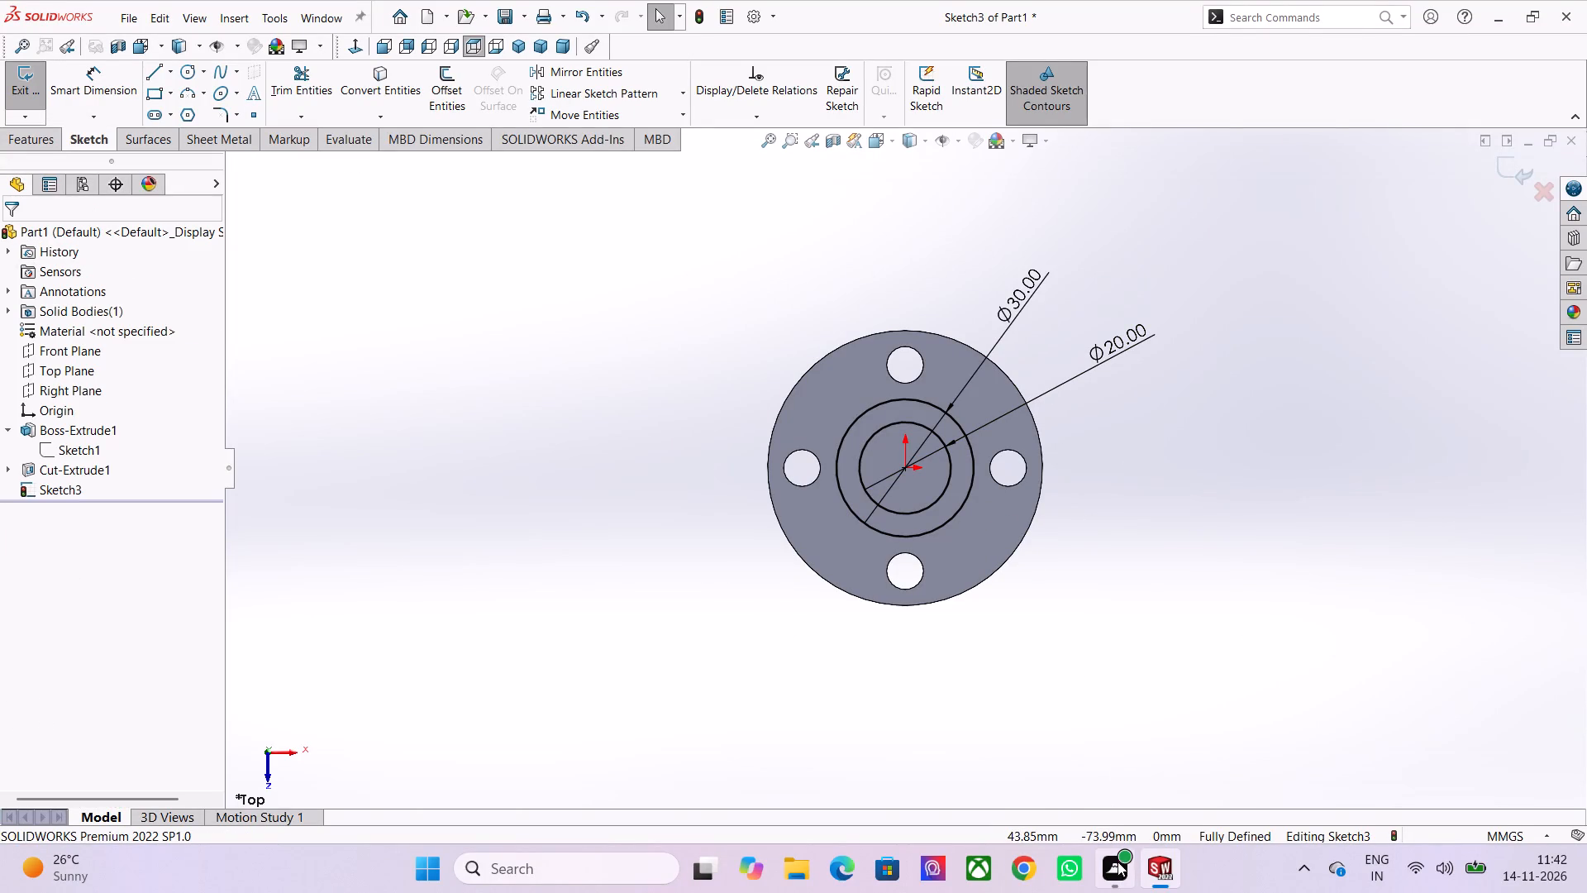
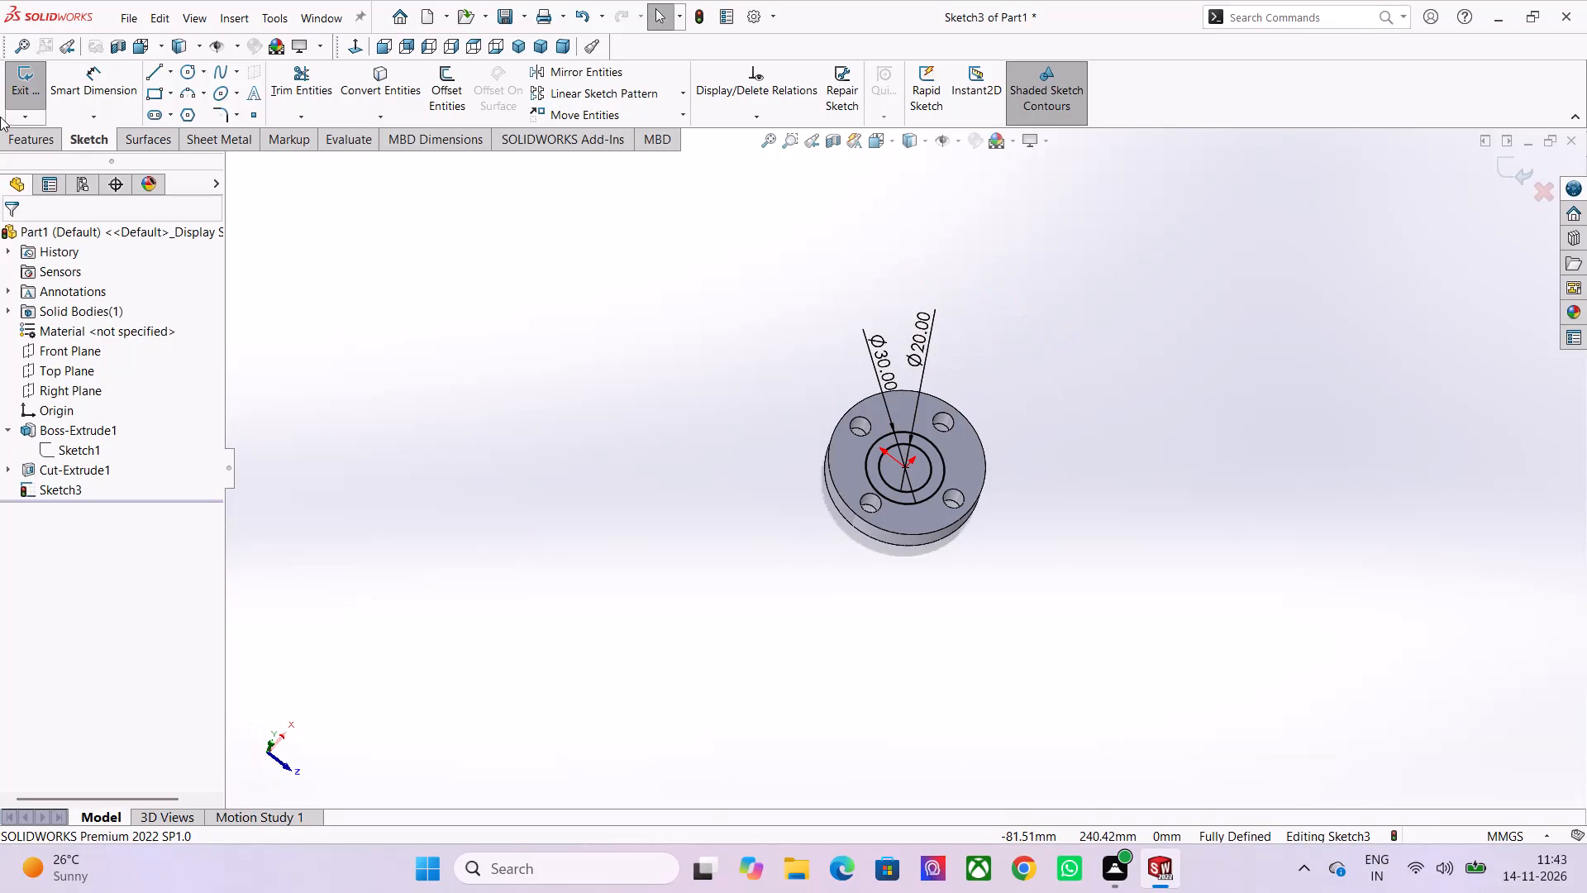
Extrude the concentric 20 and 30 mm circle sketch as a boss, with Direction 1 set to Blind at 40 mm.
{"action": "left_click", "coordinate": [44, 142]}
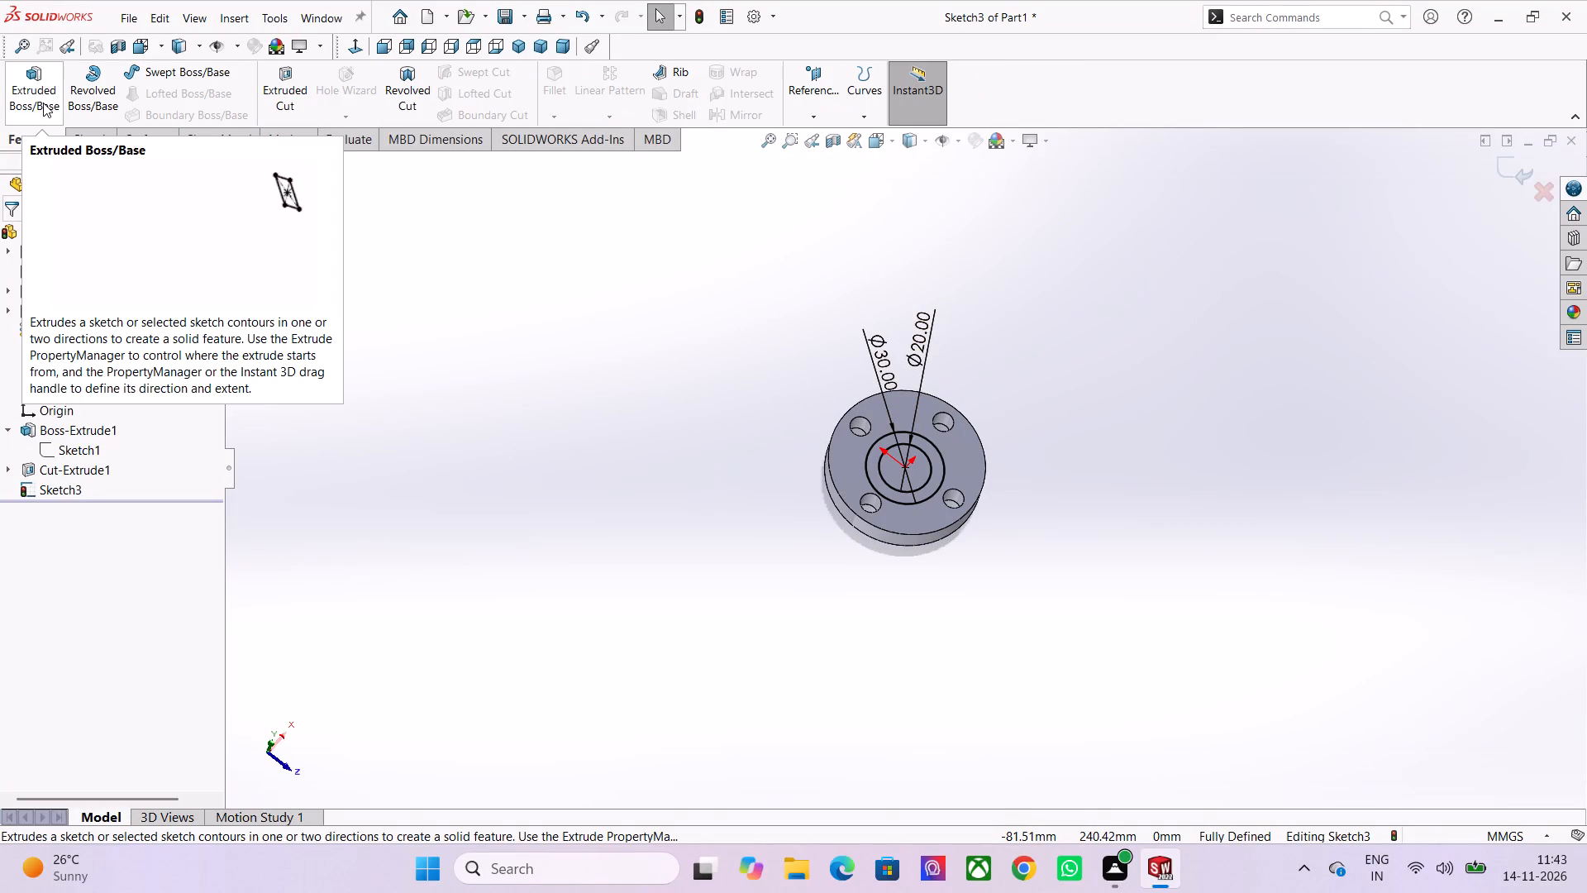
{"action": "left_click", "coordinate": [43, 103]}
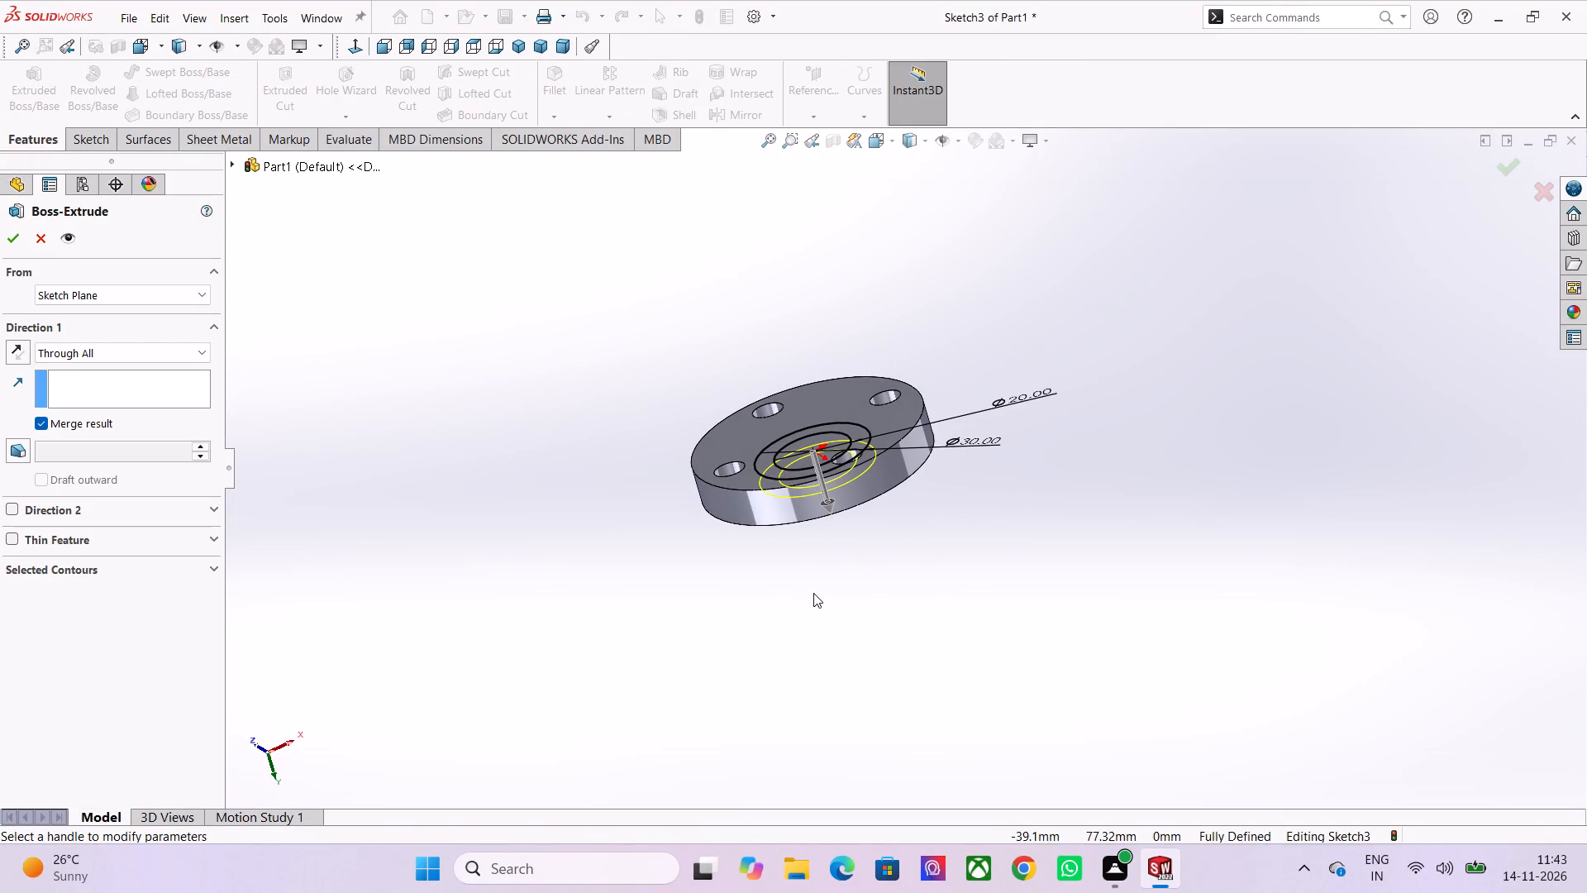
{"action": "middle_click_drag", "start_coordinate": [813, 593], "coordinate": [772, 351]}
{"action": "middle_click_drag", "start_coordinate": [855, 607], "coordinate": [884, 542]}
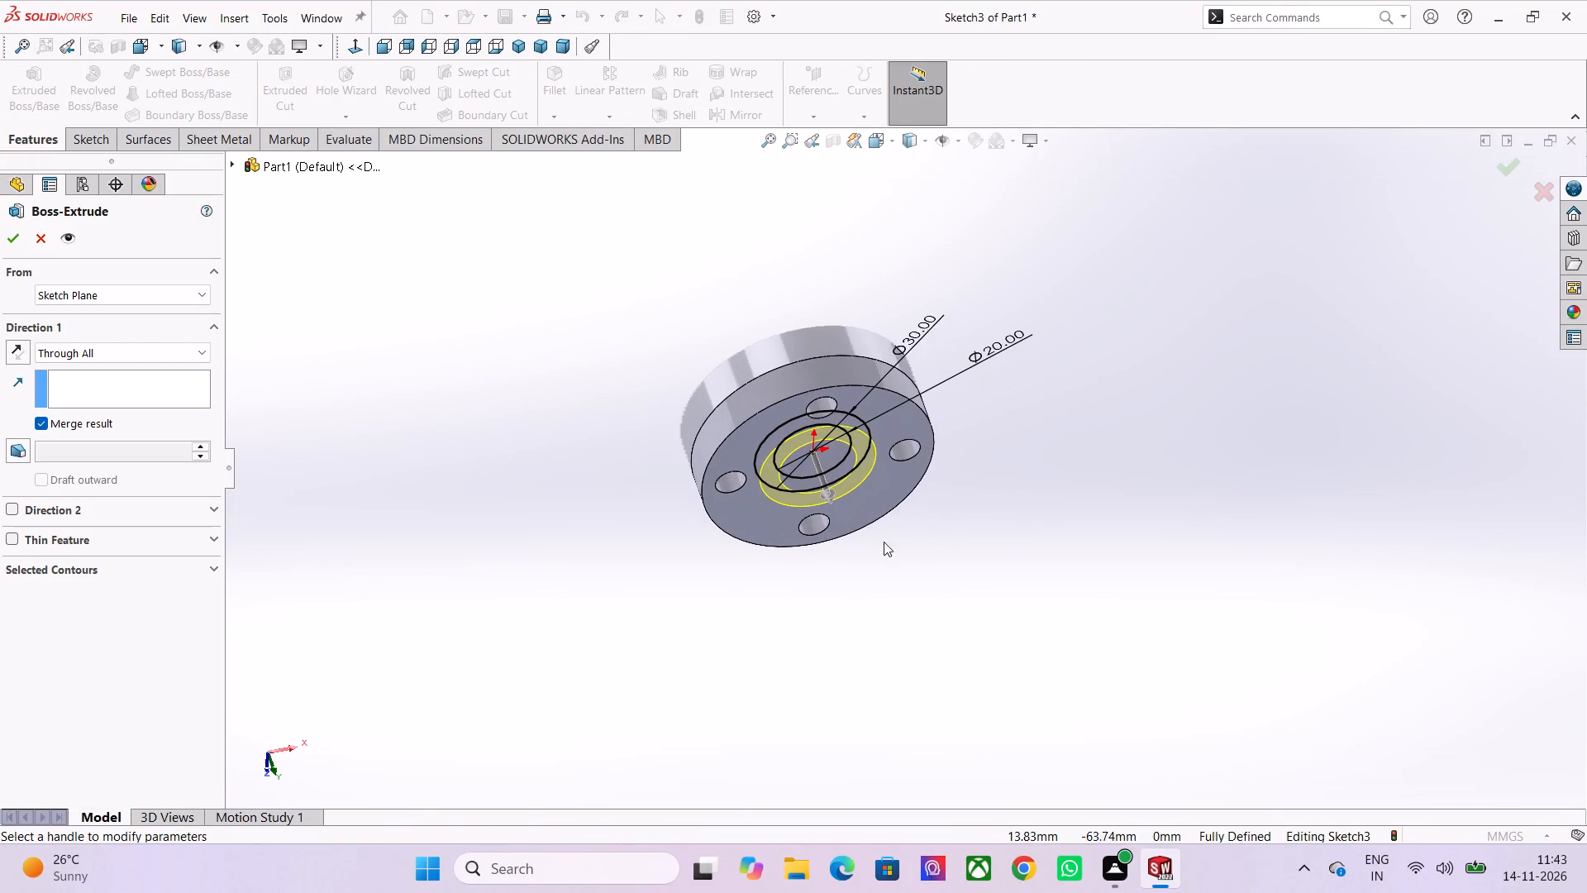
{"action": "middle_click_drag", "start_coordinate": [884, 542], "coordinate": [900, 227]}
{"action": "middle_click_drag", "start_coordinate": [714, 747], "coordinate": [783, 624]}
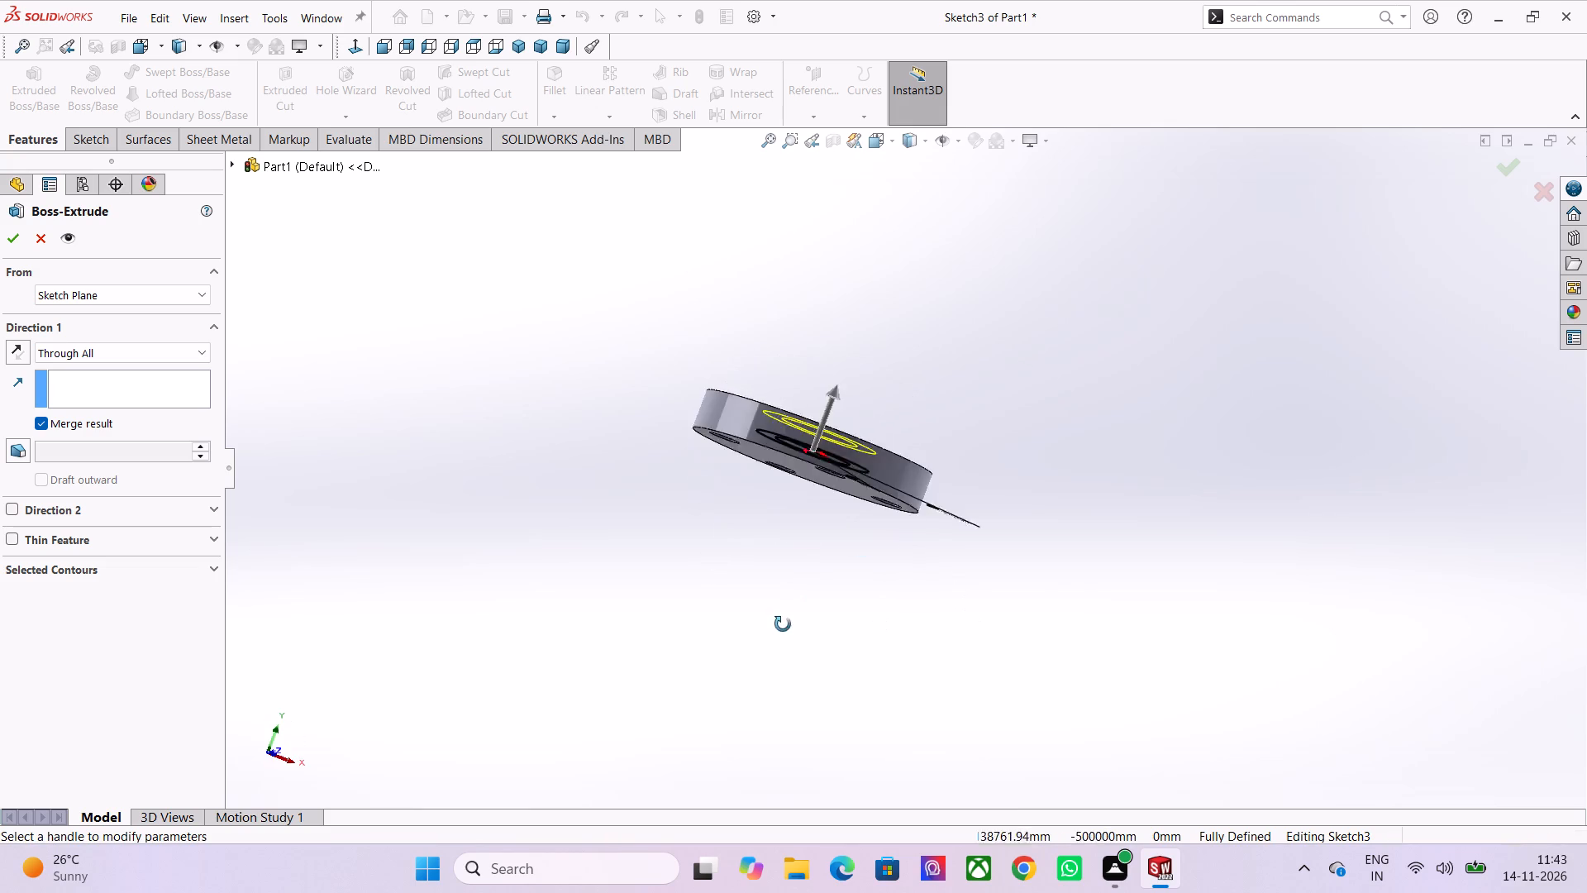
{"action": "middle_click_drag", "start_coordinate": [783, 624], "coordinate": [717, 492]}
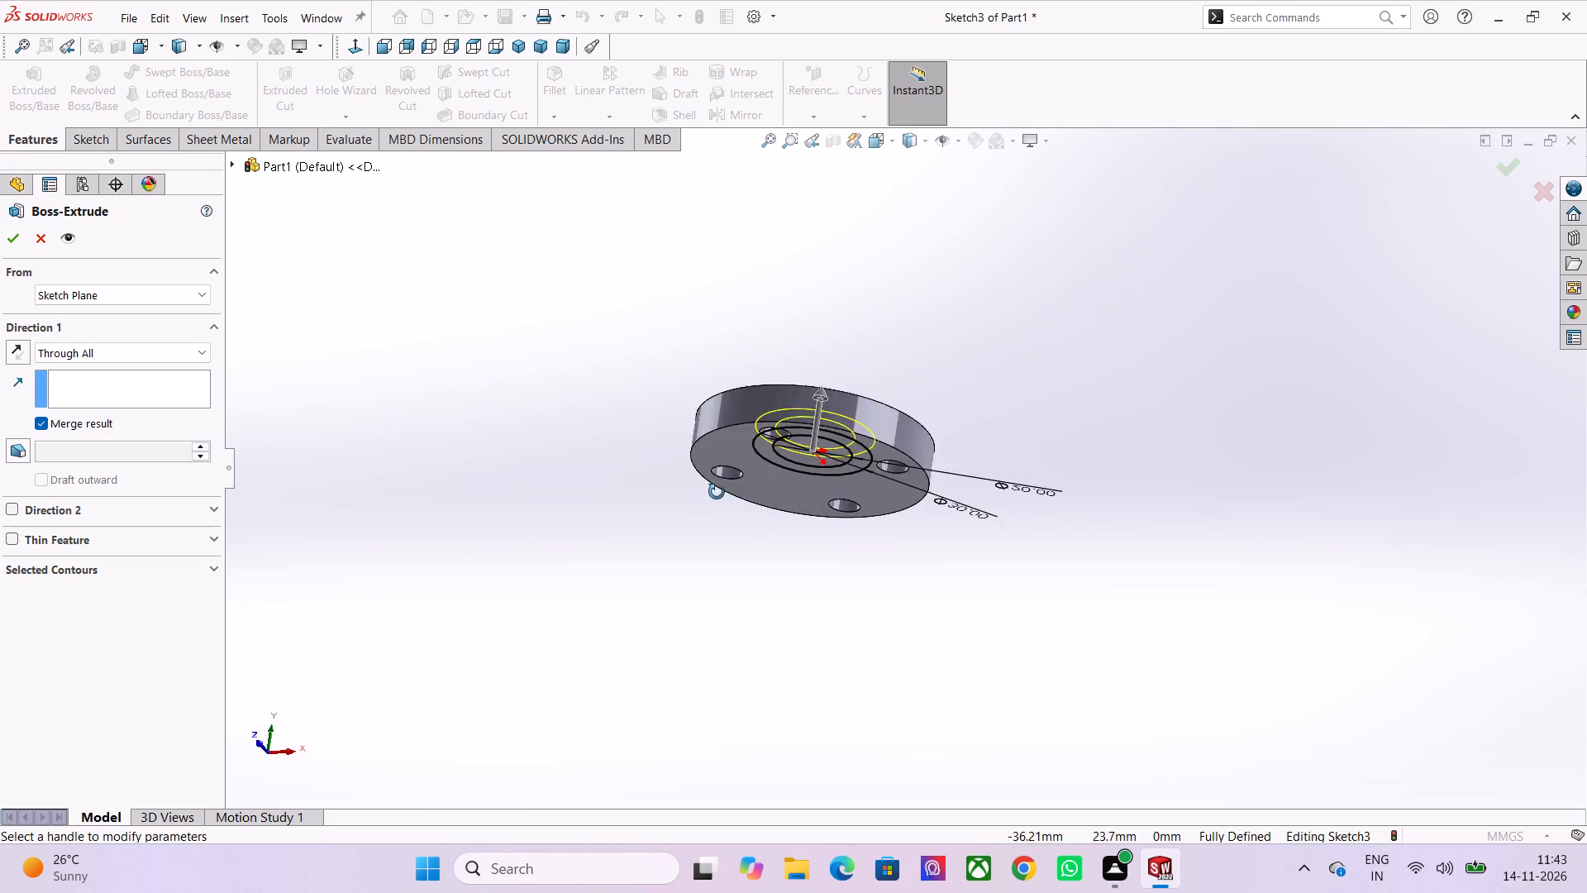
{"action": "middle_click_drag", "start_coordinate": [717, 492], "coordinate": [705, 650]}
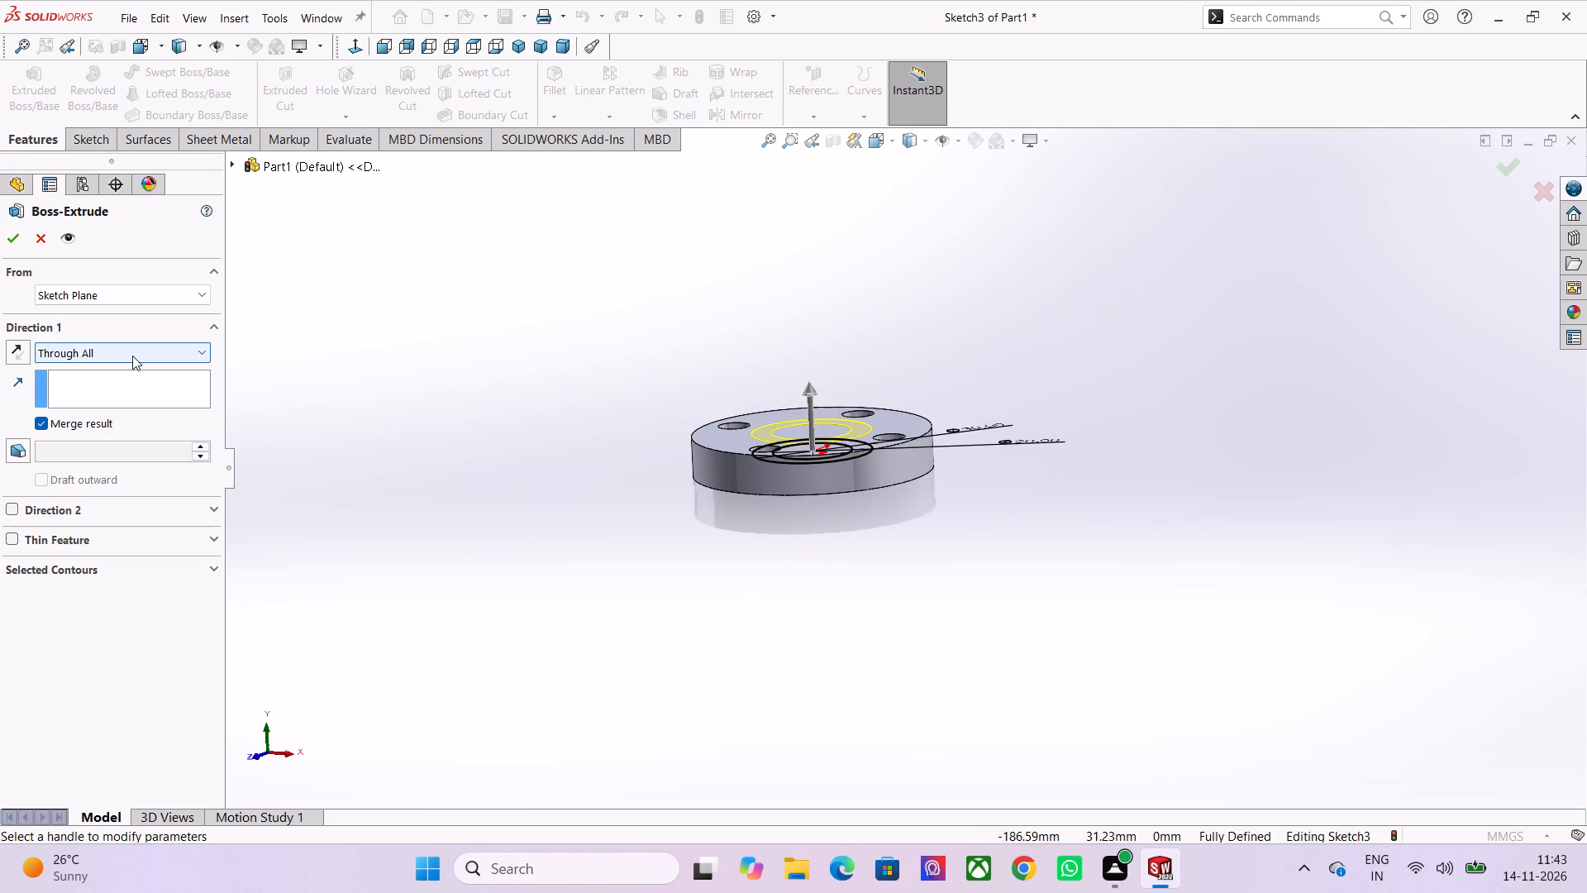
{"action": "left_click", "coordinate": [132, 356]}
{"action": "left_click", "coordinate": [132, 366]}
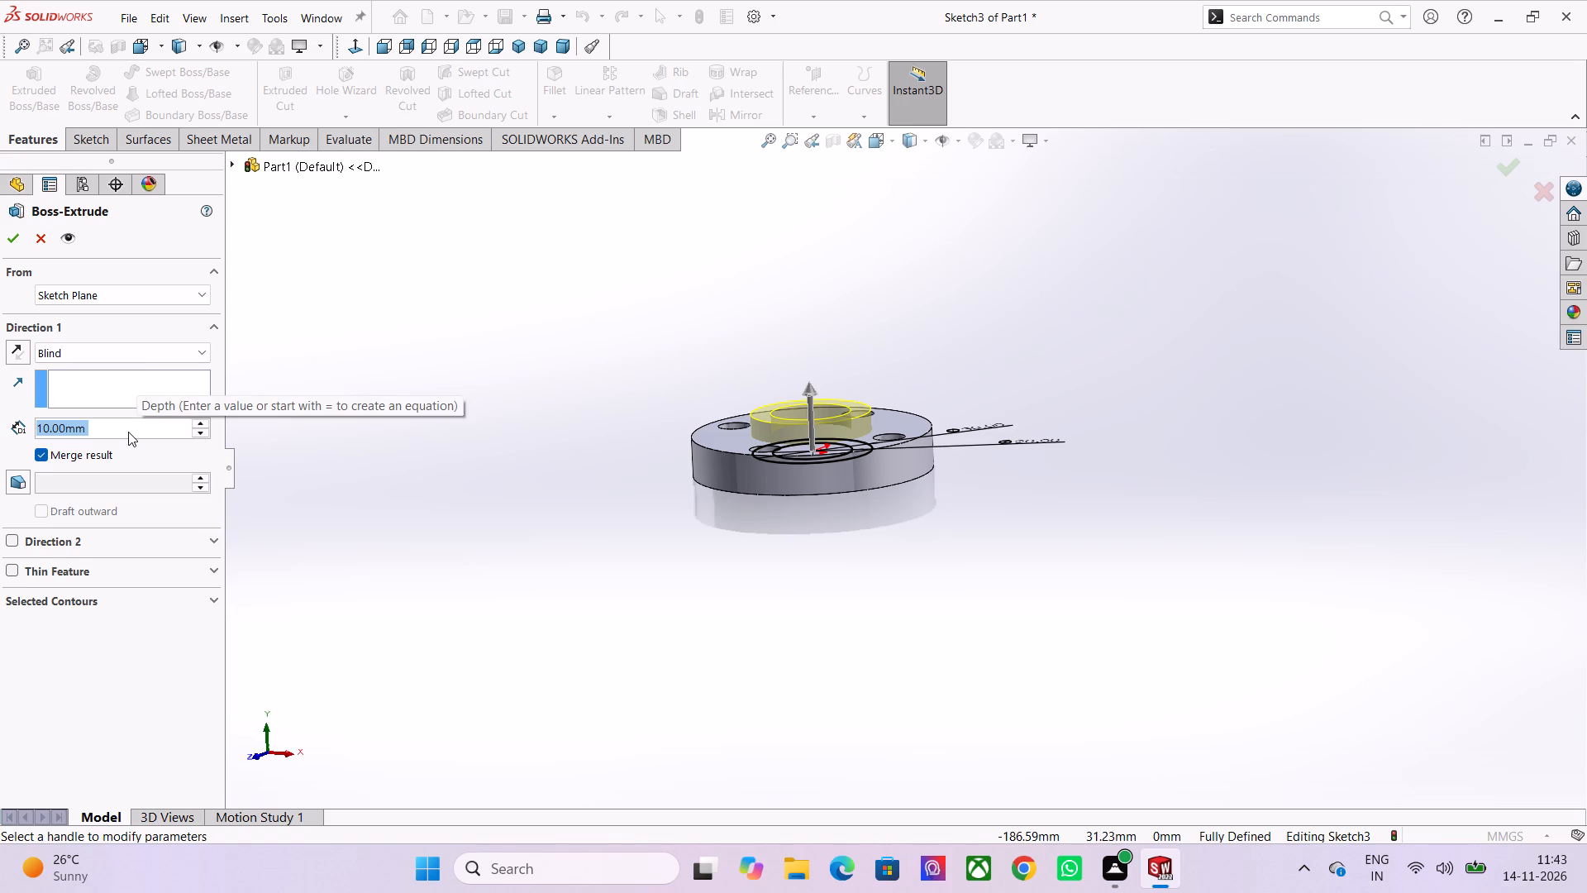
{"action": "type", "text": "40"}
{"action": "key", "text": "Return"}
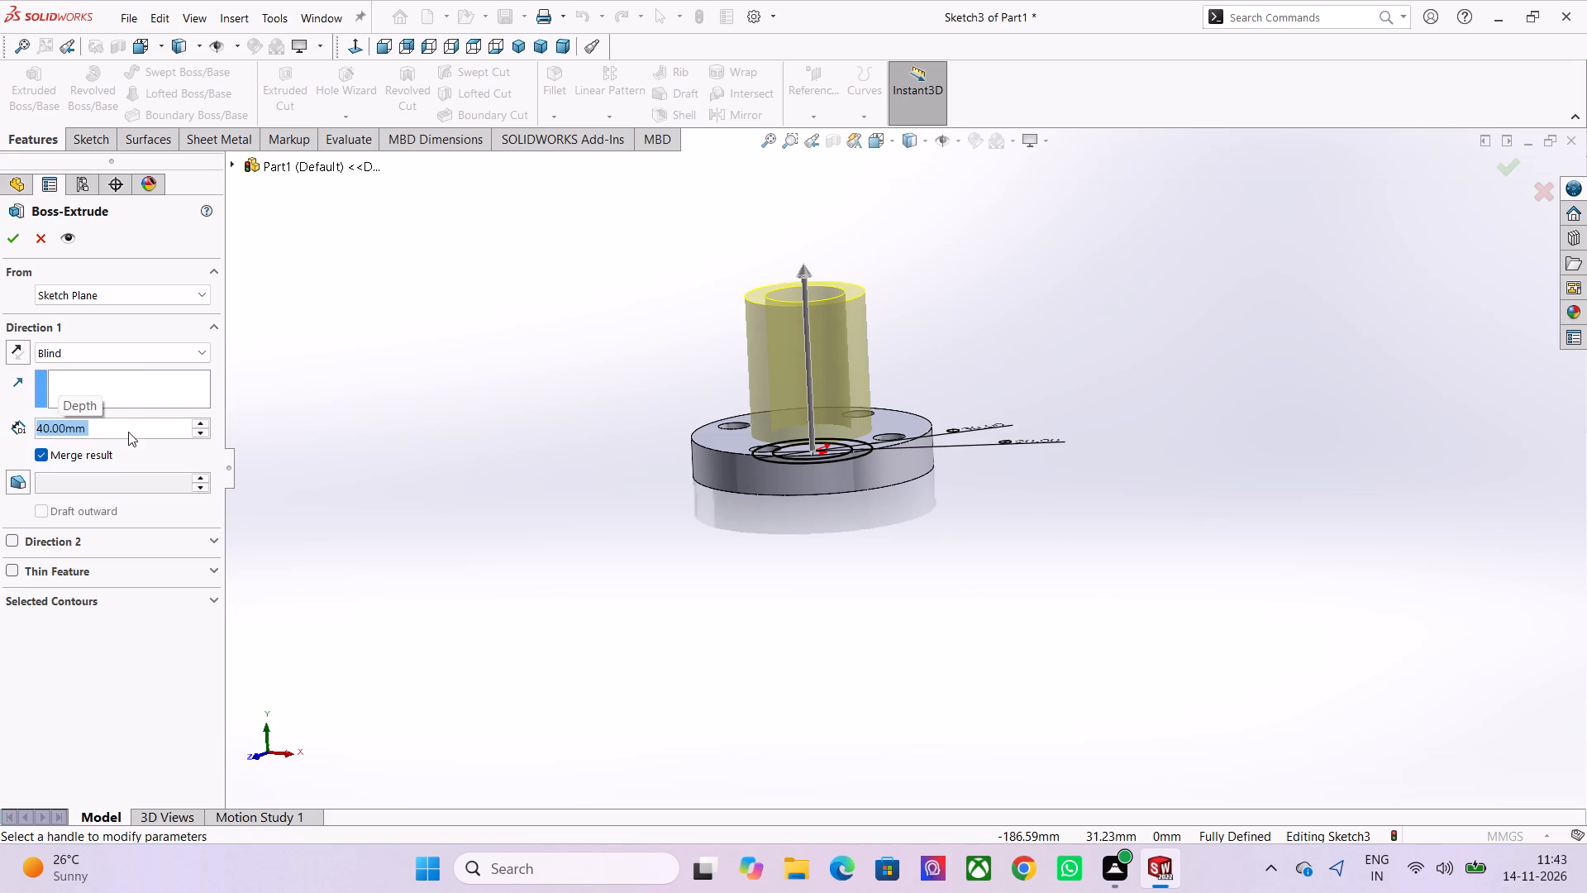
Enable Direction 2 for the boss extrusion and set it to Blind with a 20 mm depth.
{"action": "left_click", "coordinate": [11, 538]}
{"action": "left_click", "coordinate": [97, 563]}
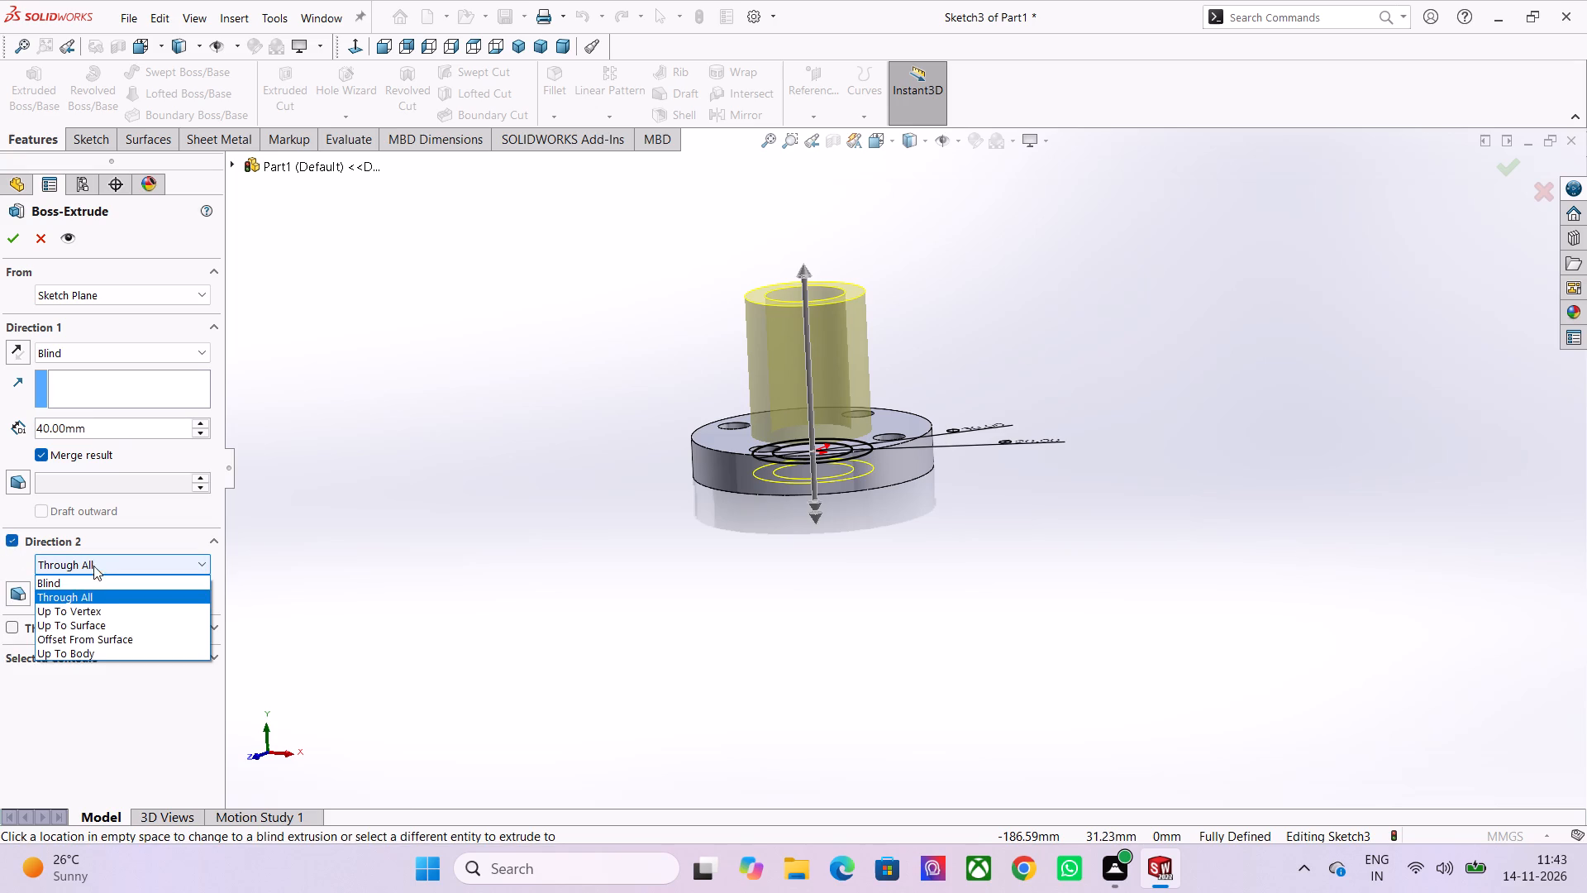
{"action": "left_click", "coordinate": [91, 576]}
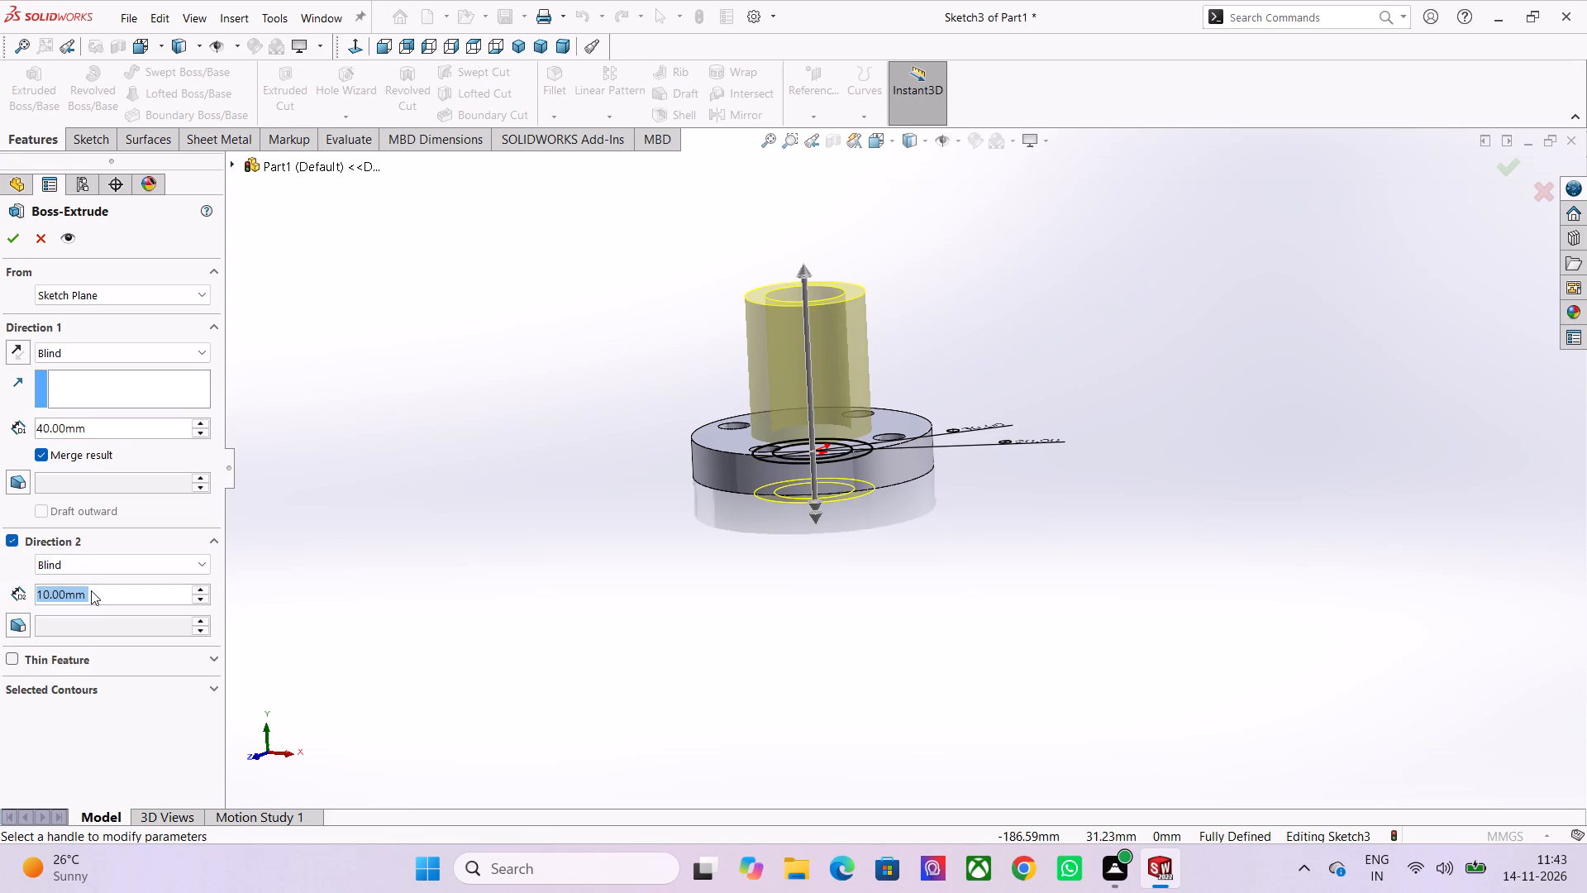
{"action": "type", "text": "20"}
{"action": "key", "text": "Return"}
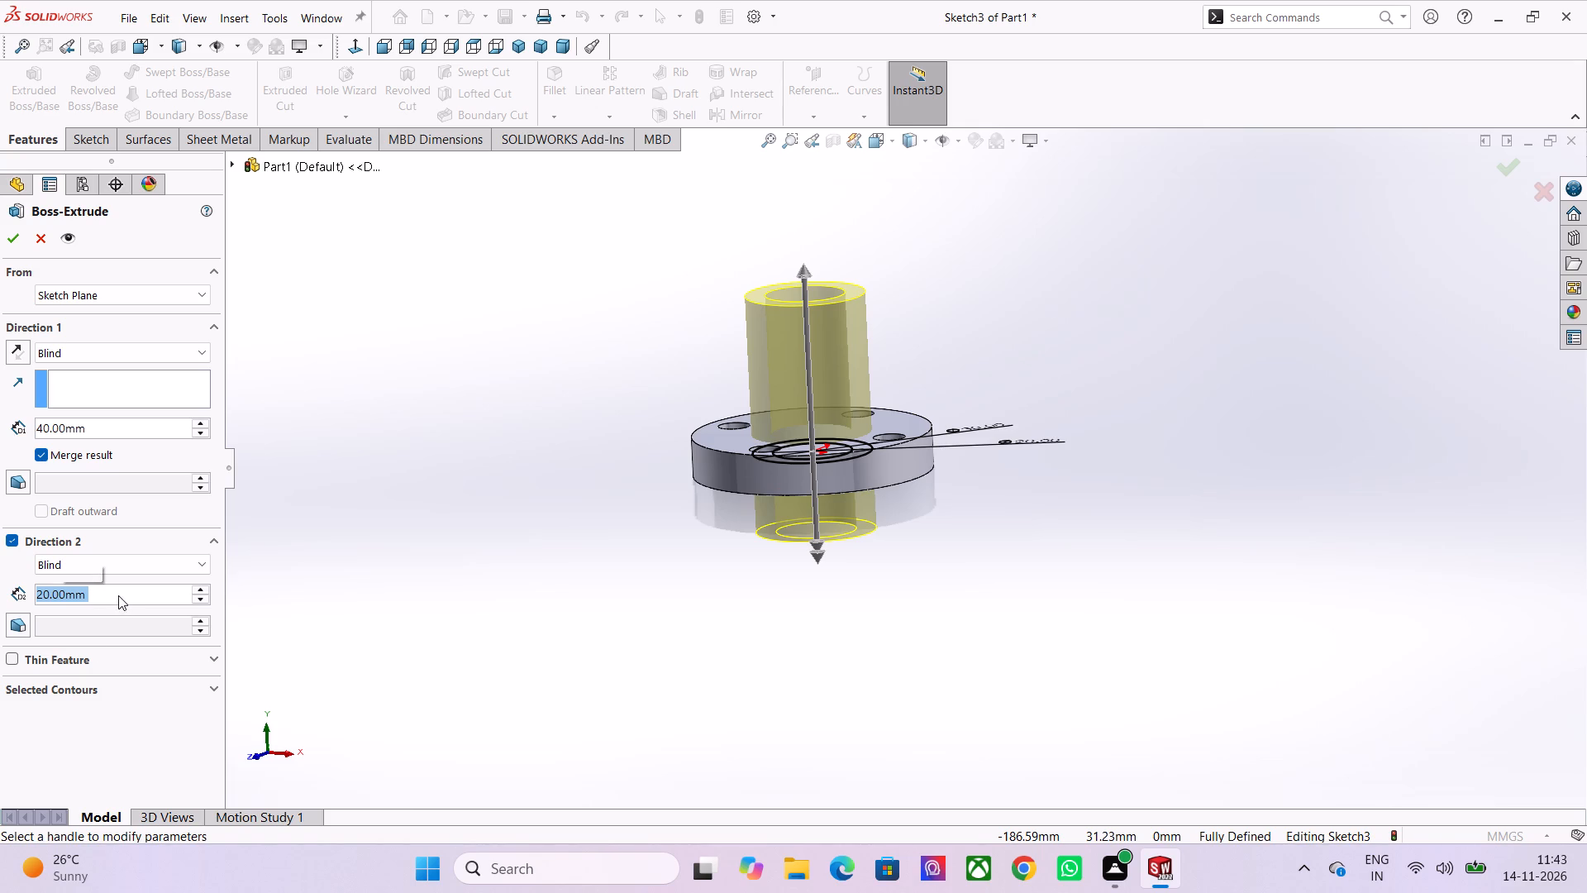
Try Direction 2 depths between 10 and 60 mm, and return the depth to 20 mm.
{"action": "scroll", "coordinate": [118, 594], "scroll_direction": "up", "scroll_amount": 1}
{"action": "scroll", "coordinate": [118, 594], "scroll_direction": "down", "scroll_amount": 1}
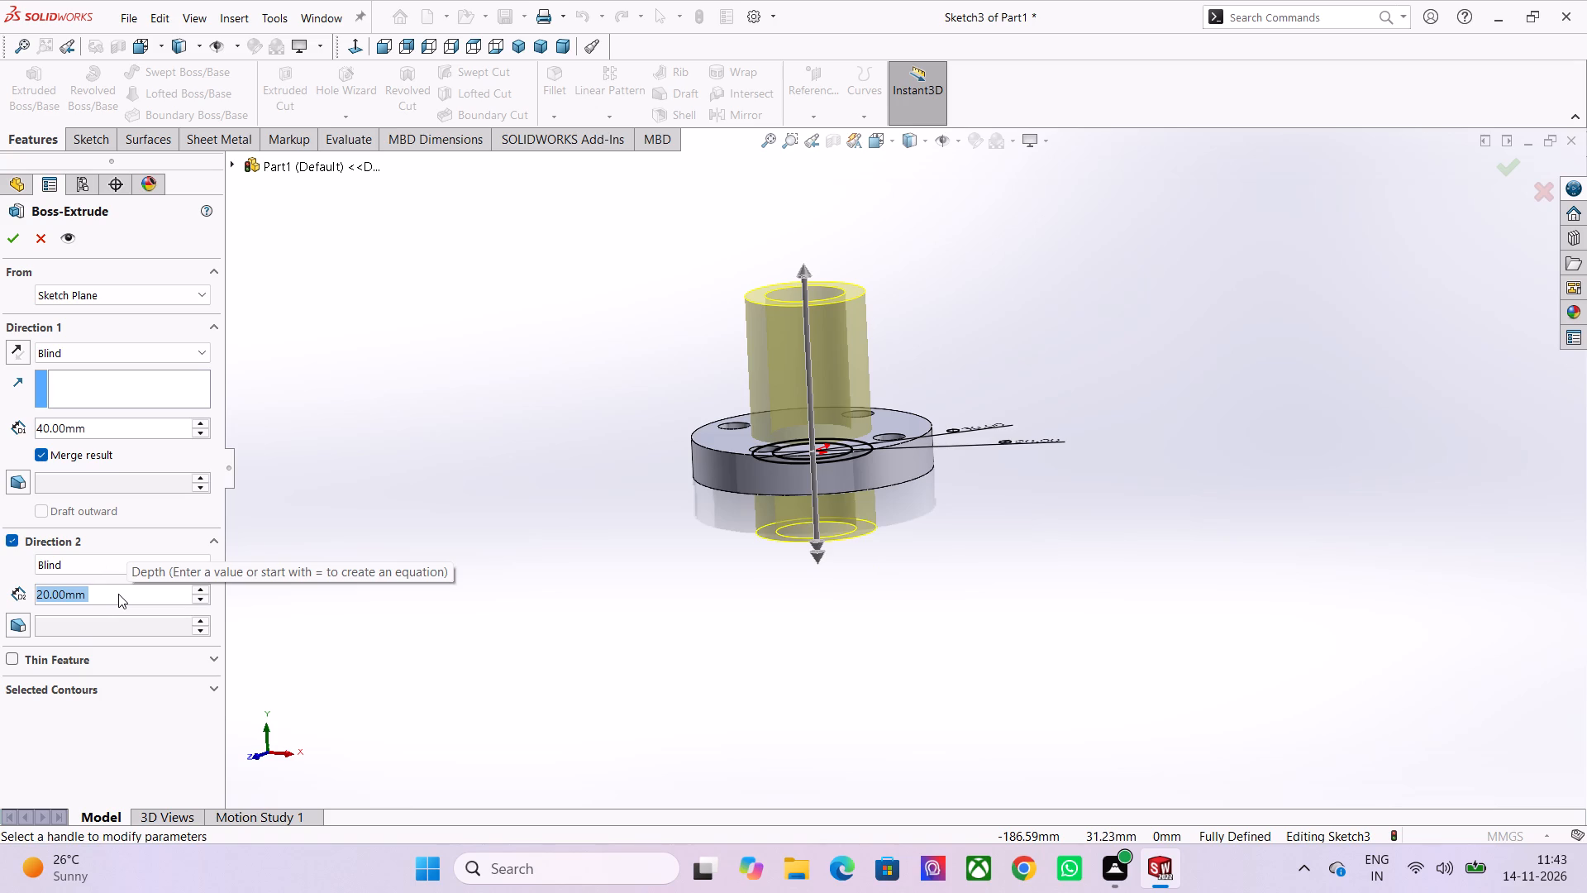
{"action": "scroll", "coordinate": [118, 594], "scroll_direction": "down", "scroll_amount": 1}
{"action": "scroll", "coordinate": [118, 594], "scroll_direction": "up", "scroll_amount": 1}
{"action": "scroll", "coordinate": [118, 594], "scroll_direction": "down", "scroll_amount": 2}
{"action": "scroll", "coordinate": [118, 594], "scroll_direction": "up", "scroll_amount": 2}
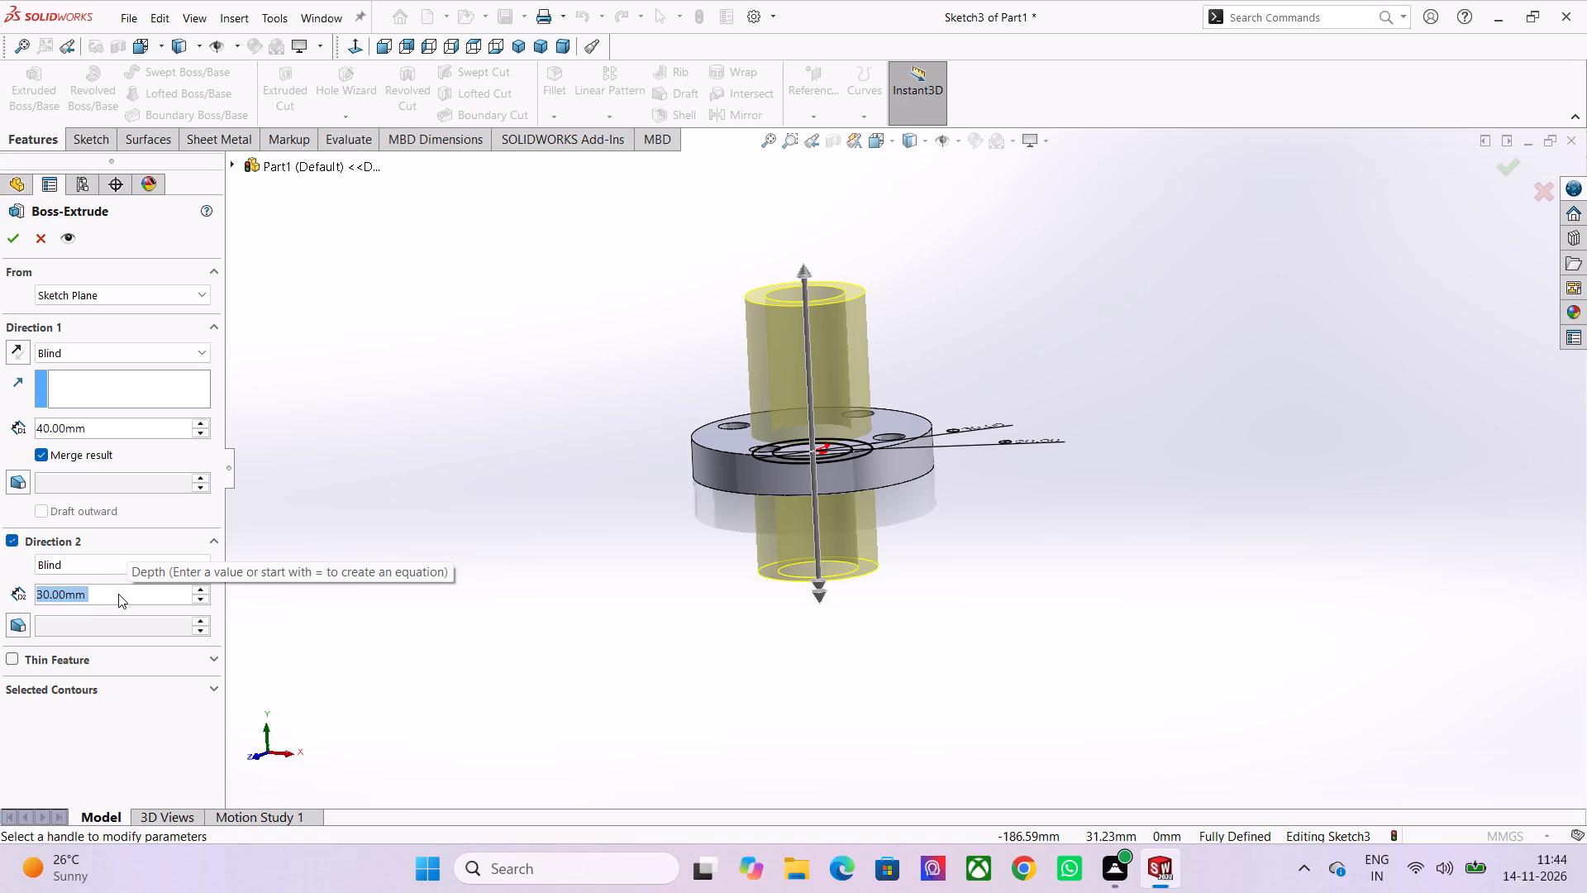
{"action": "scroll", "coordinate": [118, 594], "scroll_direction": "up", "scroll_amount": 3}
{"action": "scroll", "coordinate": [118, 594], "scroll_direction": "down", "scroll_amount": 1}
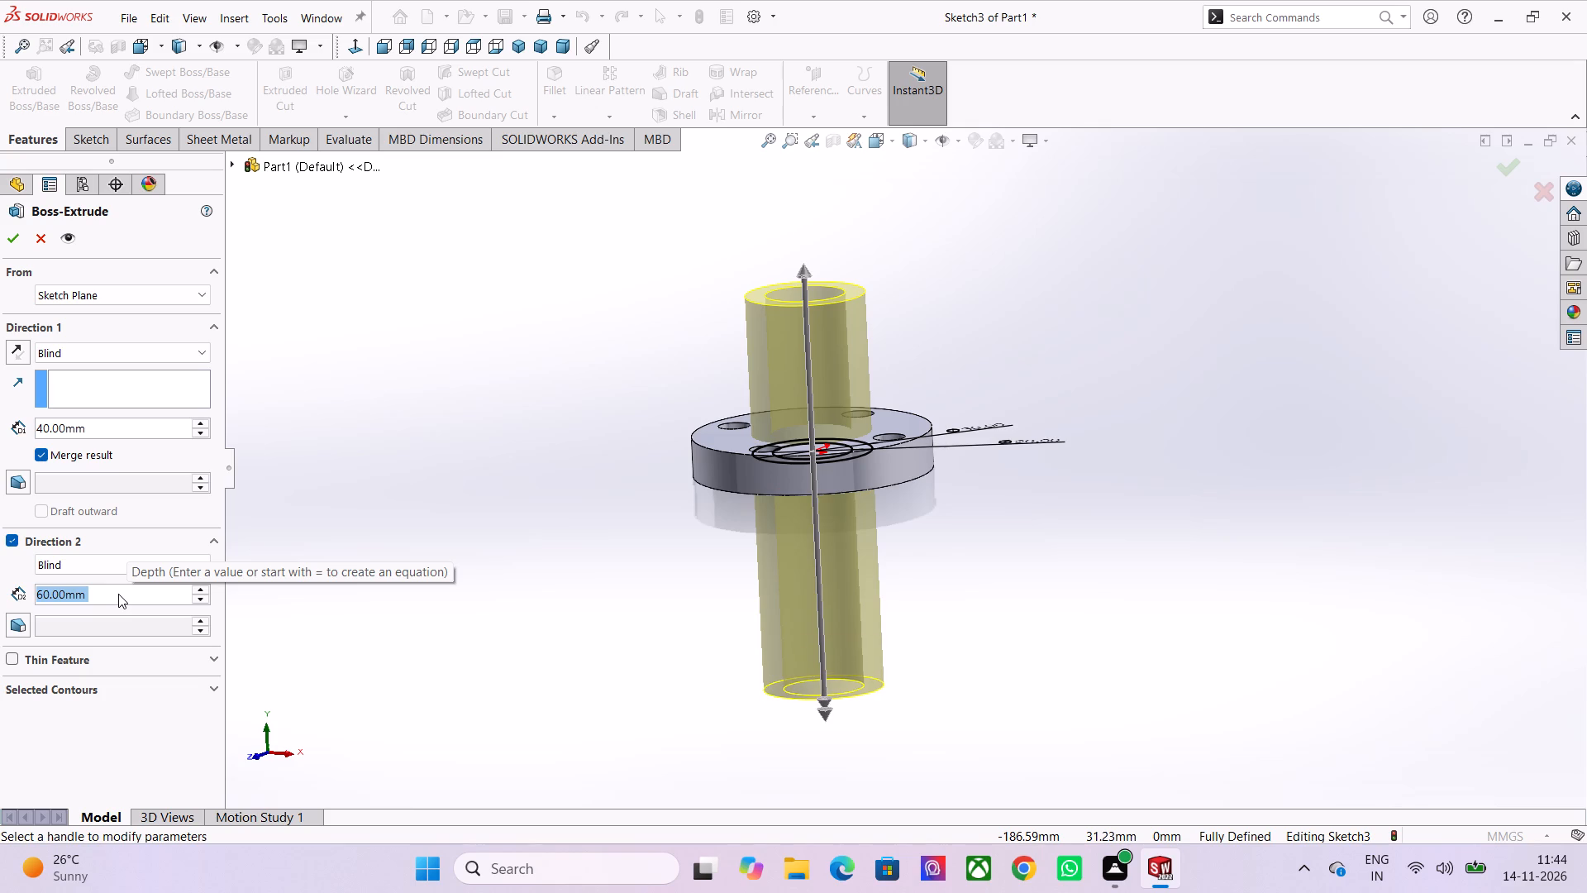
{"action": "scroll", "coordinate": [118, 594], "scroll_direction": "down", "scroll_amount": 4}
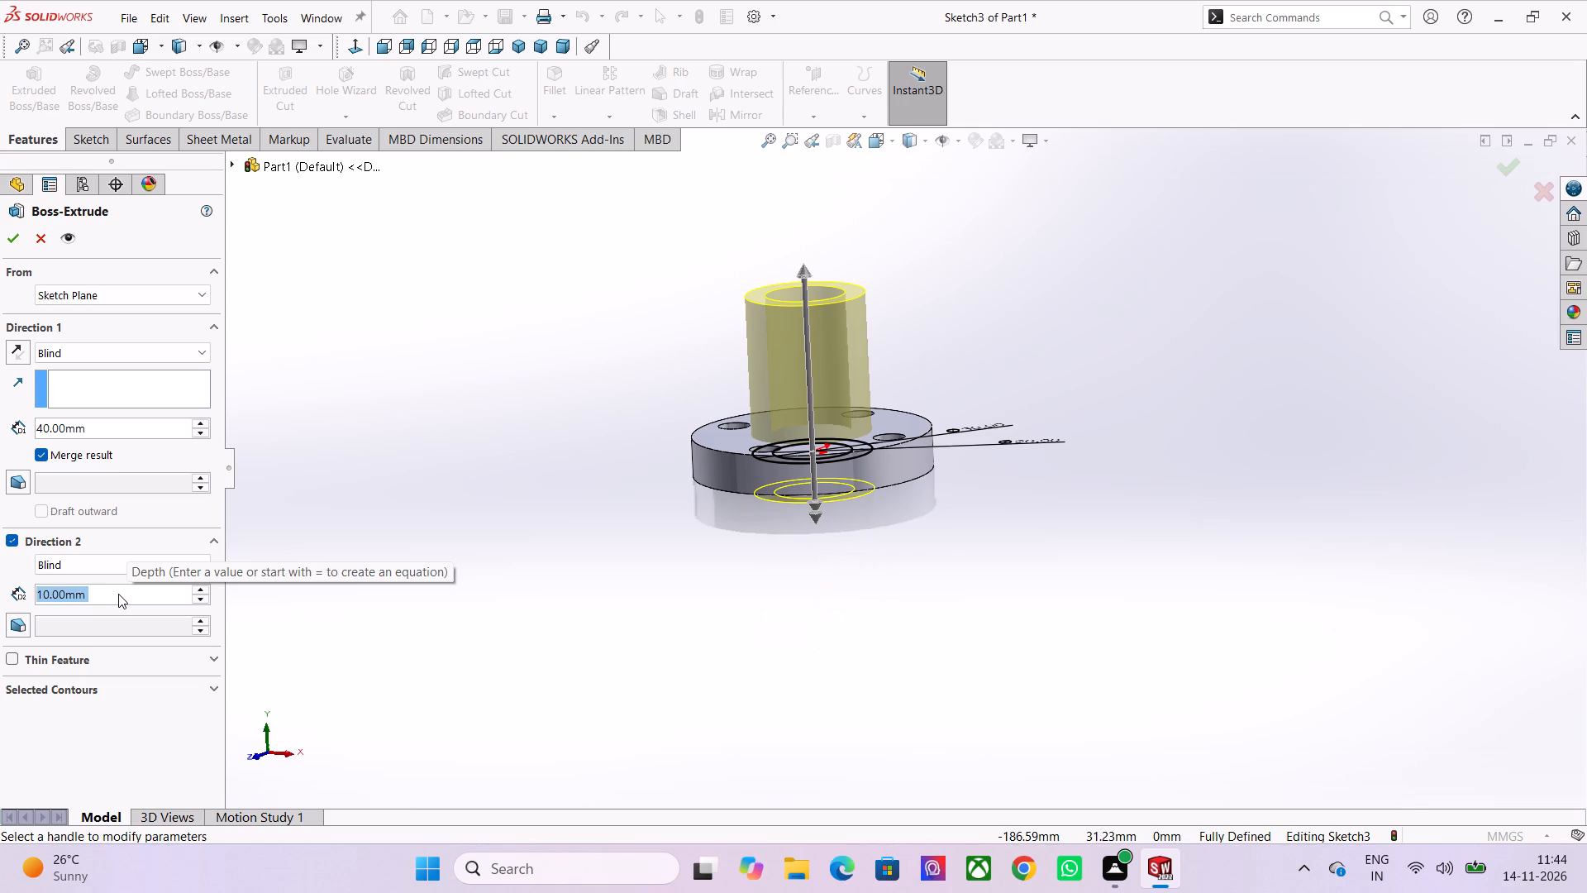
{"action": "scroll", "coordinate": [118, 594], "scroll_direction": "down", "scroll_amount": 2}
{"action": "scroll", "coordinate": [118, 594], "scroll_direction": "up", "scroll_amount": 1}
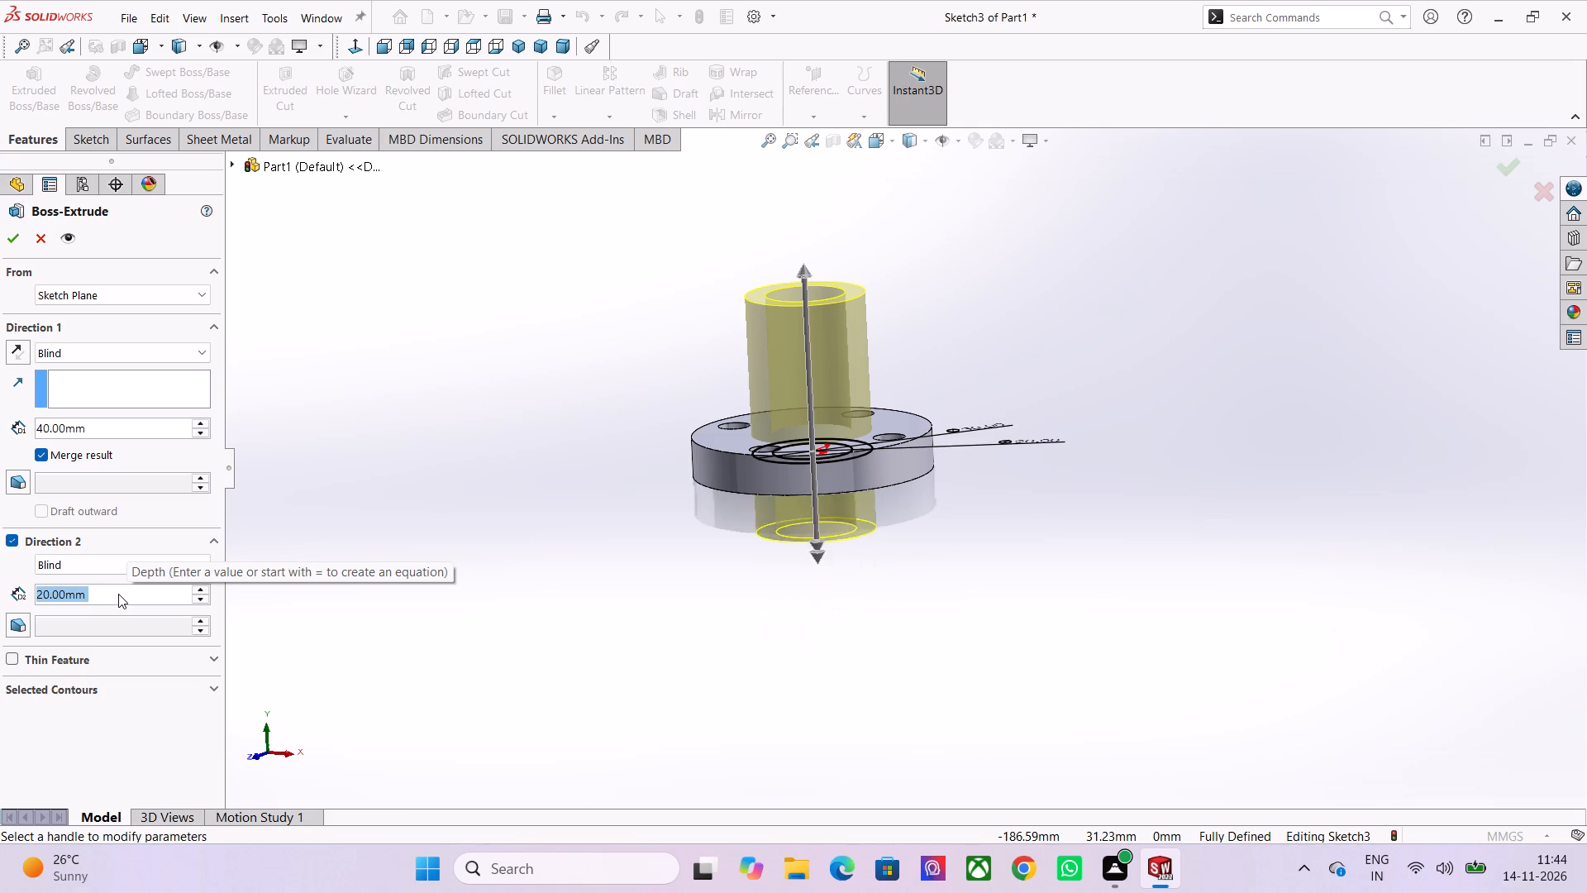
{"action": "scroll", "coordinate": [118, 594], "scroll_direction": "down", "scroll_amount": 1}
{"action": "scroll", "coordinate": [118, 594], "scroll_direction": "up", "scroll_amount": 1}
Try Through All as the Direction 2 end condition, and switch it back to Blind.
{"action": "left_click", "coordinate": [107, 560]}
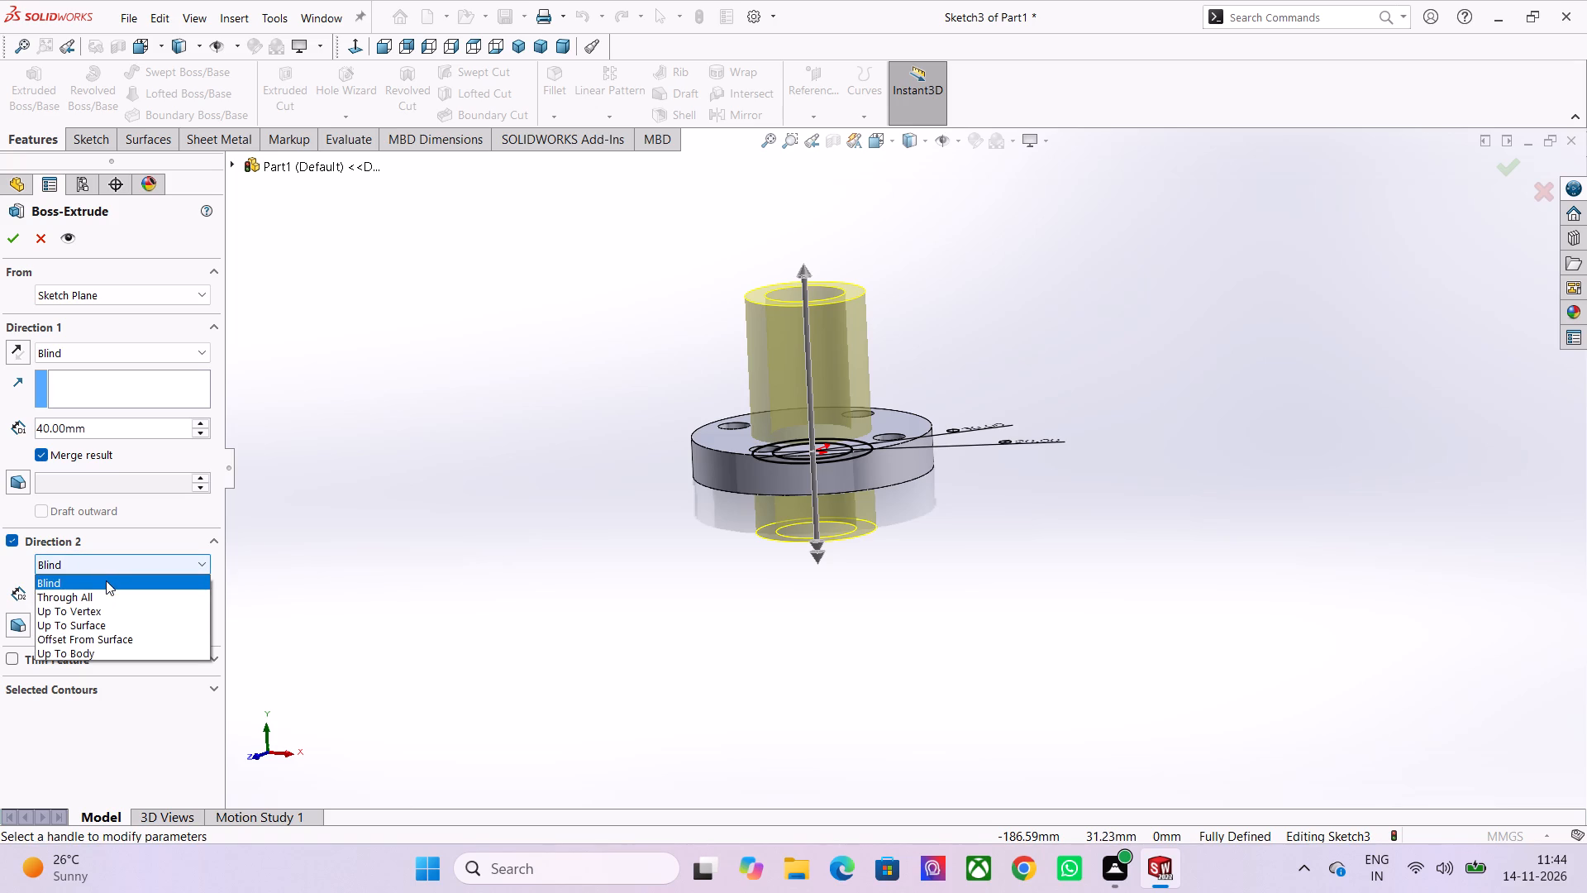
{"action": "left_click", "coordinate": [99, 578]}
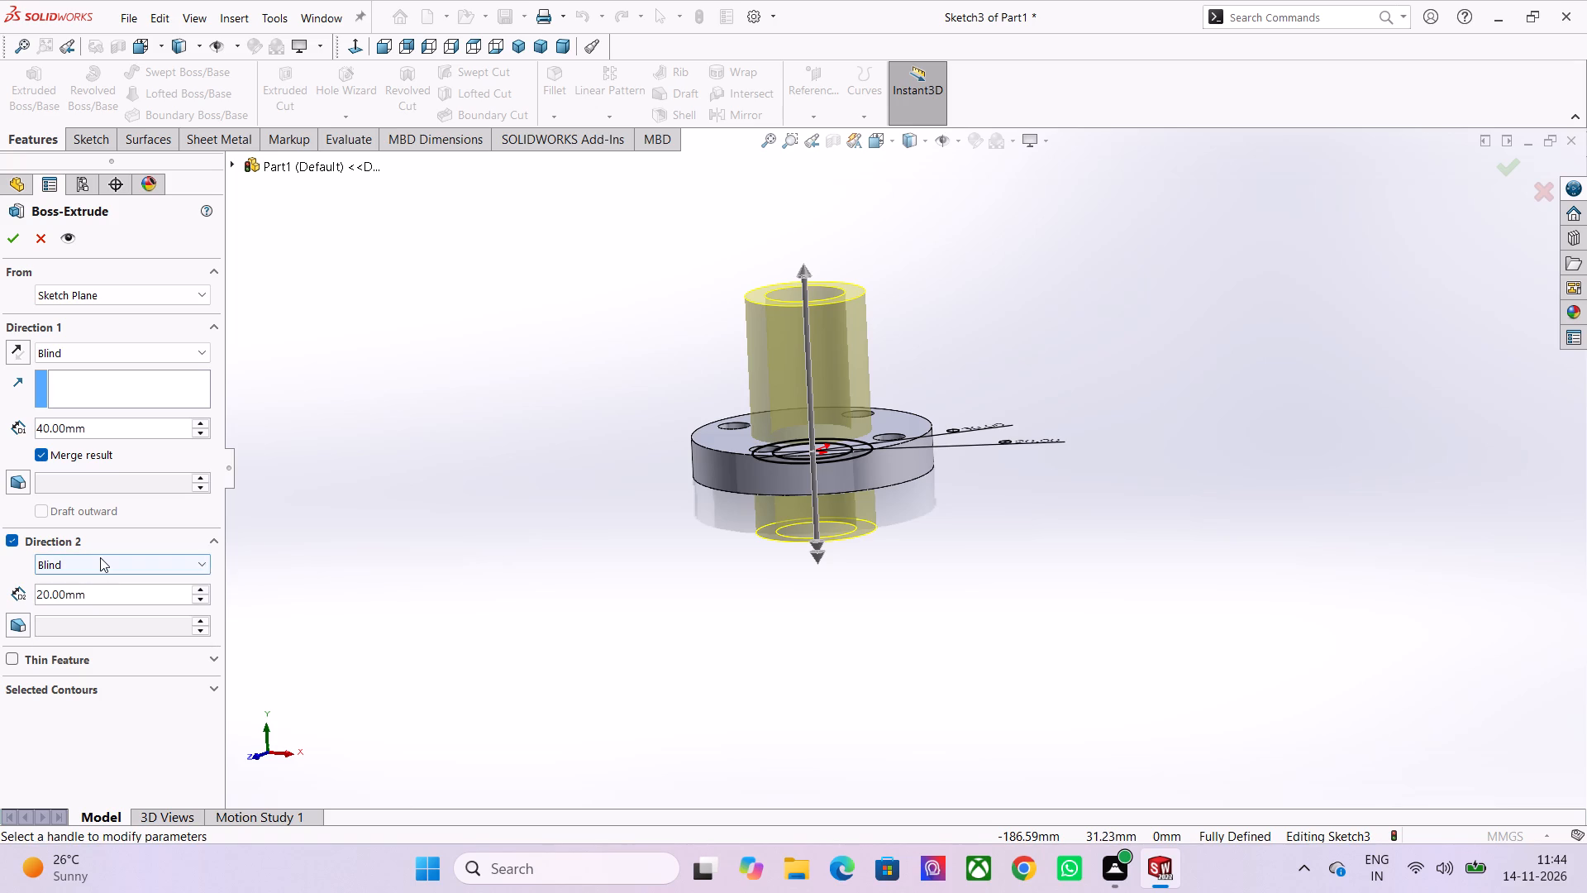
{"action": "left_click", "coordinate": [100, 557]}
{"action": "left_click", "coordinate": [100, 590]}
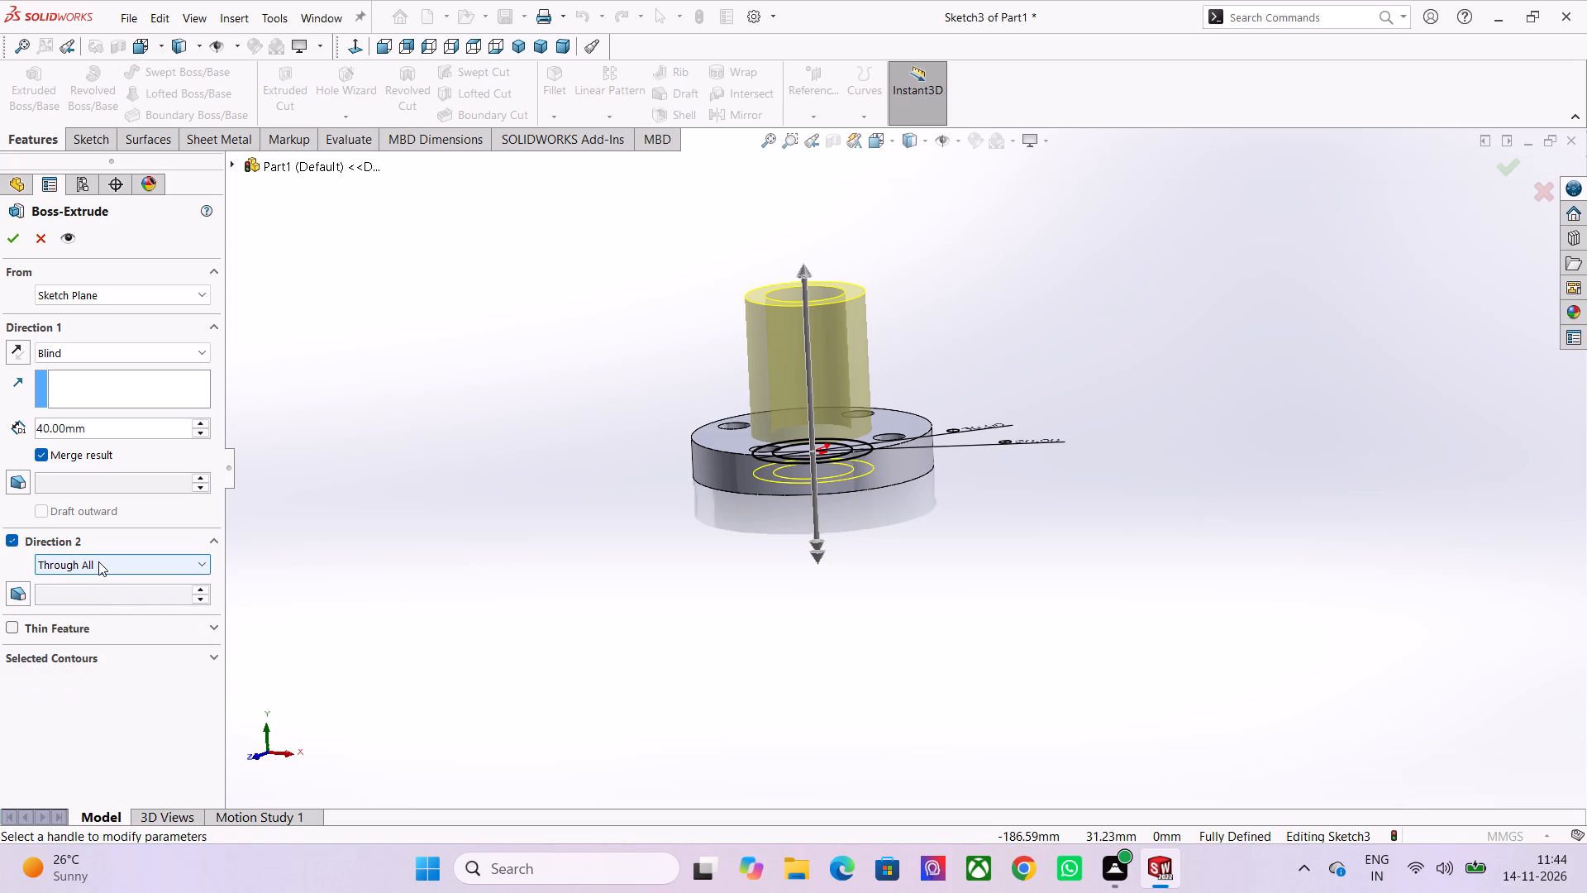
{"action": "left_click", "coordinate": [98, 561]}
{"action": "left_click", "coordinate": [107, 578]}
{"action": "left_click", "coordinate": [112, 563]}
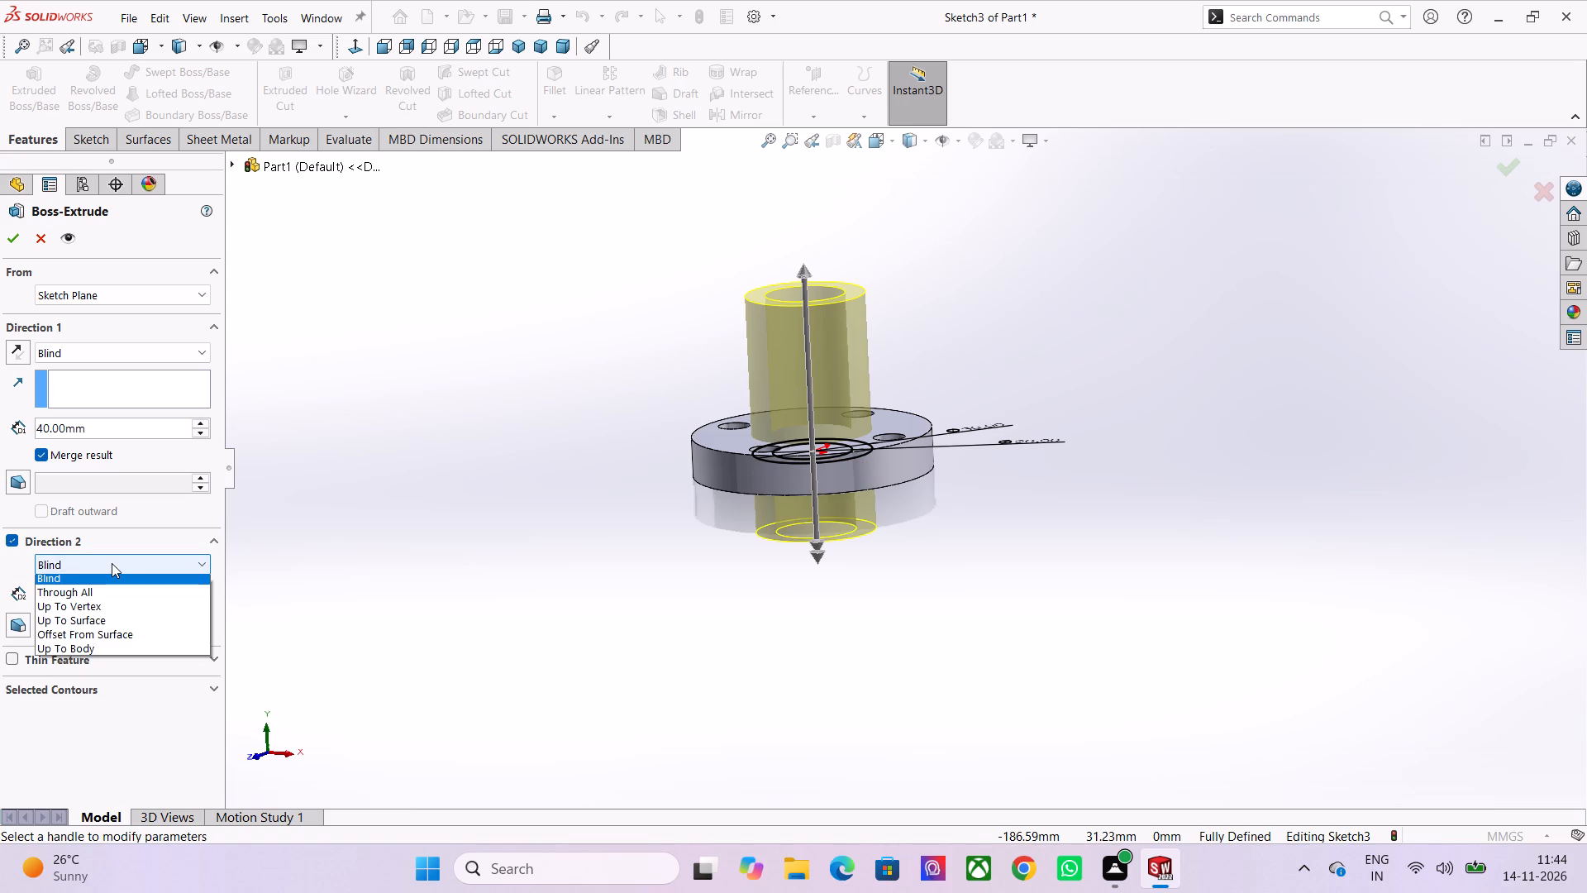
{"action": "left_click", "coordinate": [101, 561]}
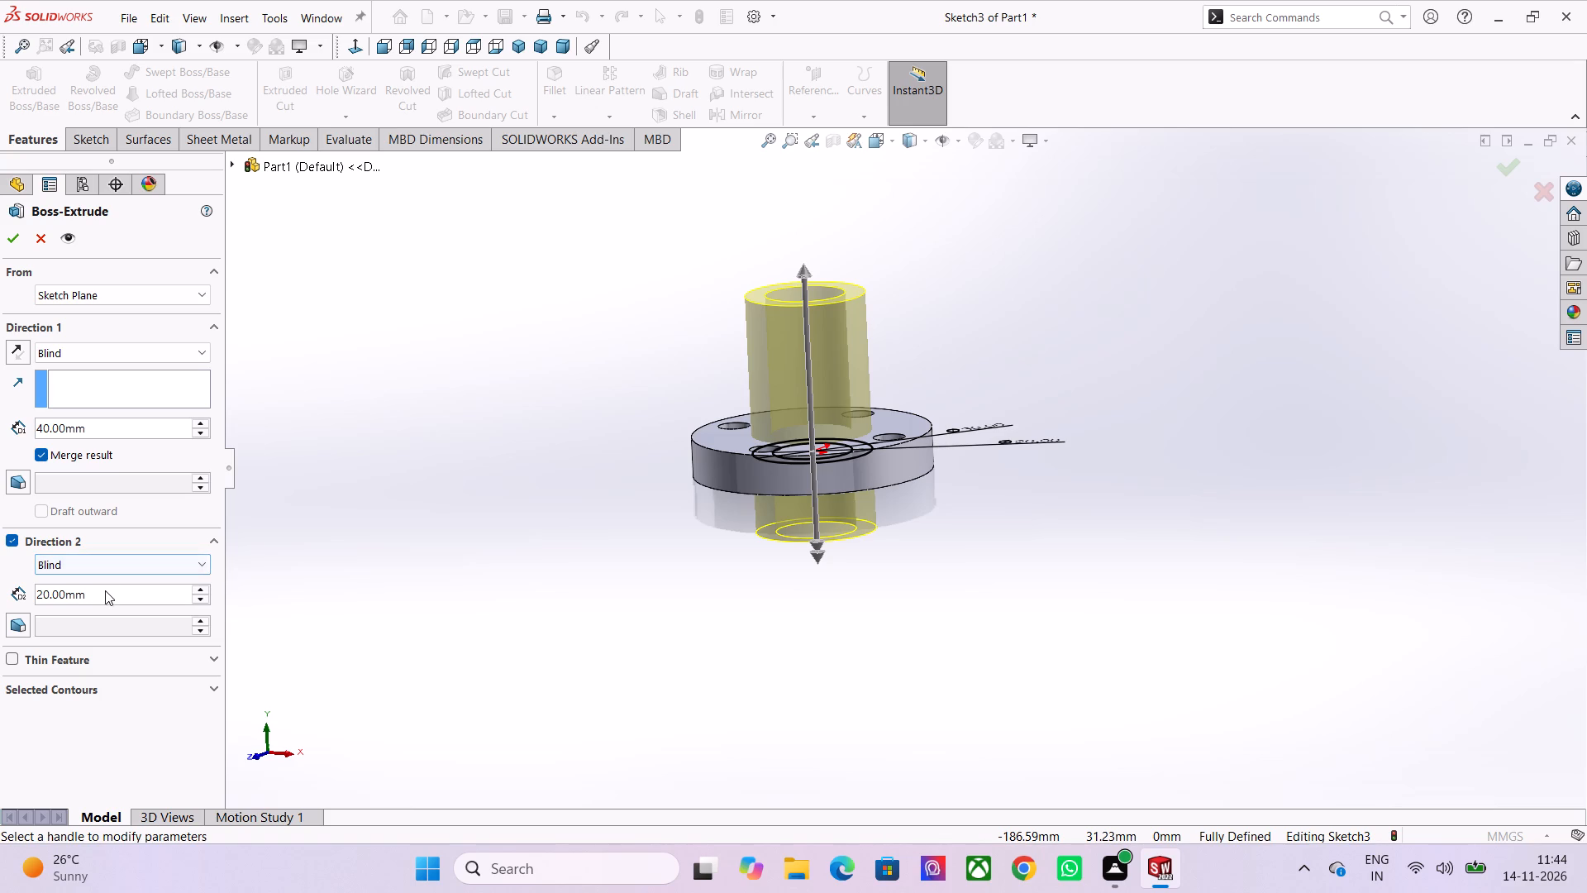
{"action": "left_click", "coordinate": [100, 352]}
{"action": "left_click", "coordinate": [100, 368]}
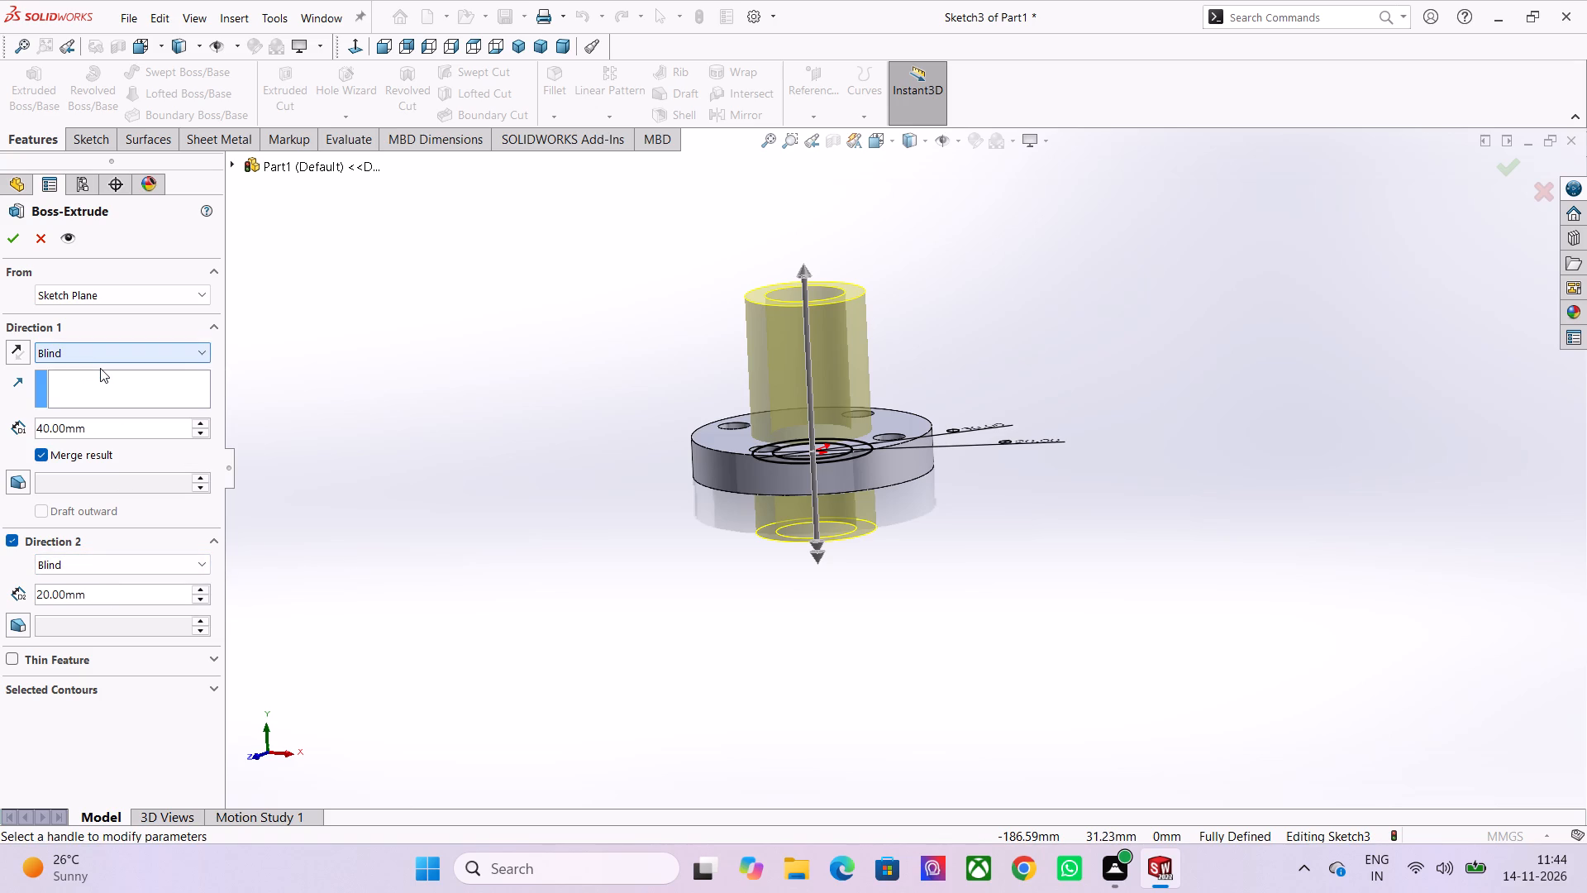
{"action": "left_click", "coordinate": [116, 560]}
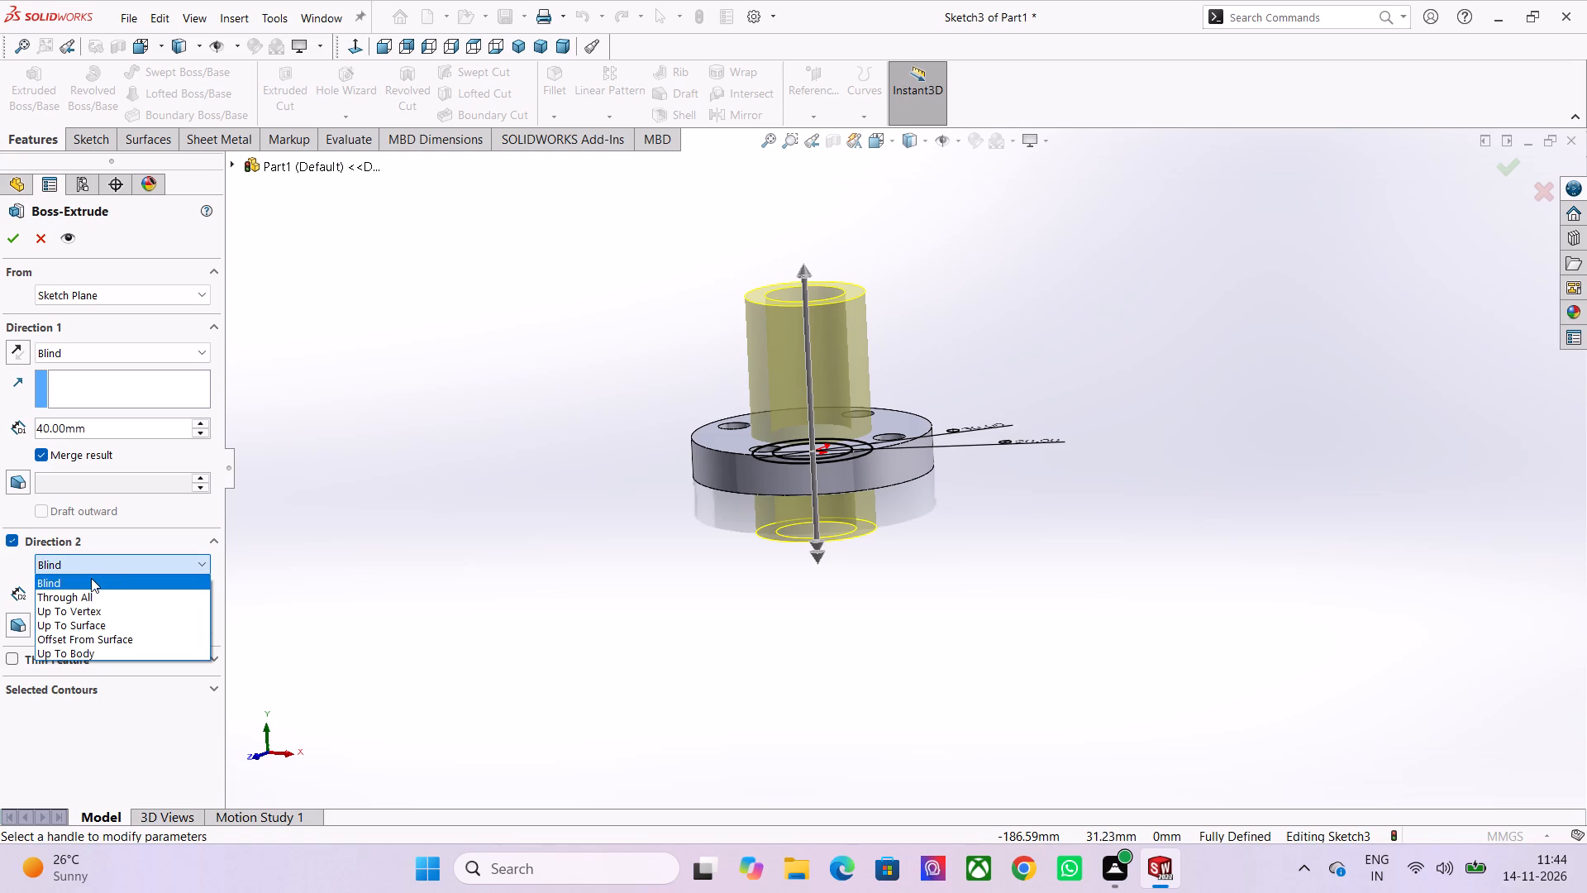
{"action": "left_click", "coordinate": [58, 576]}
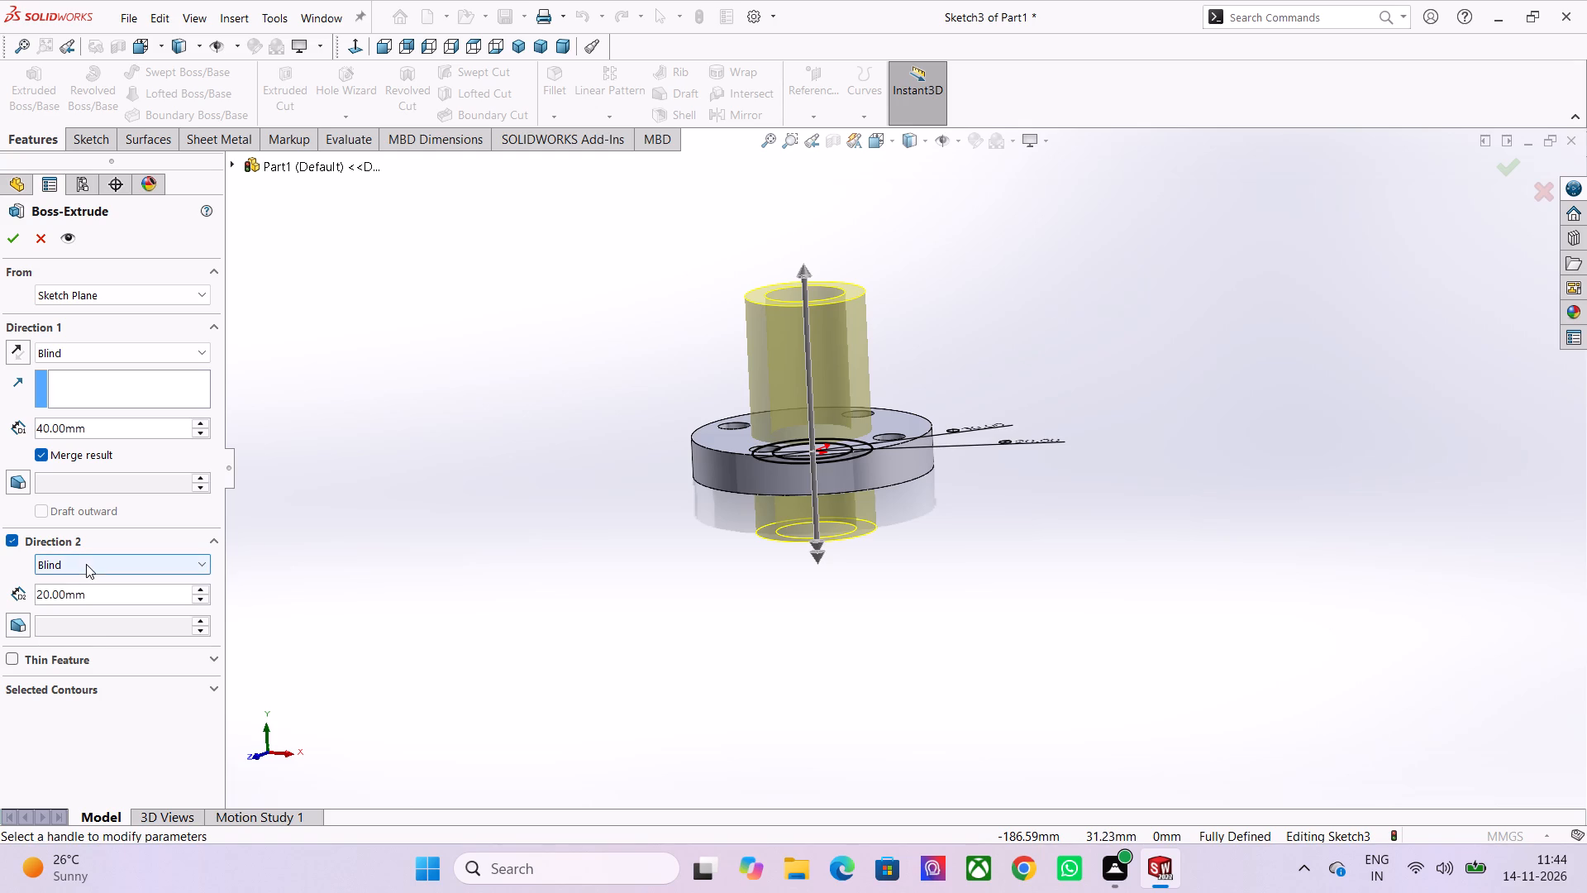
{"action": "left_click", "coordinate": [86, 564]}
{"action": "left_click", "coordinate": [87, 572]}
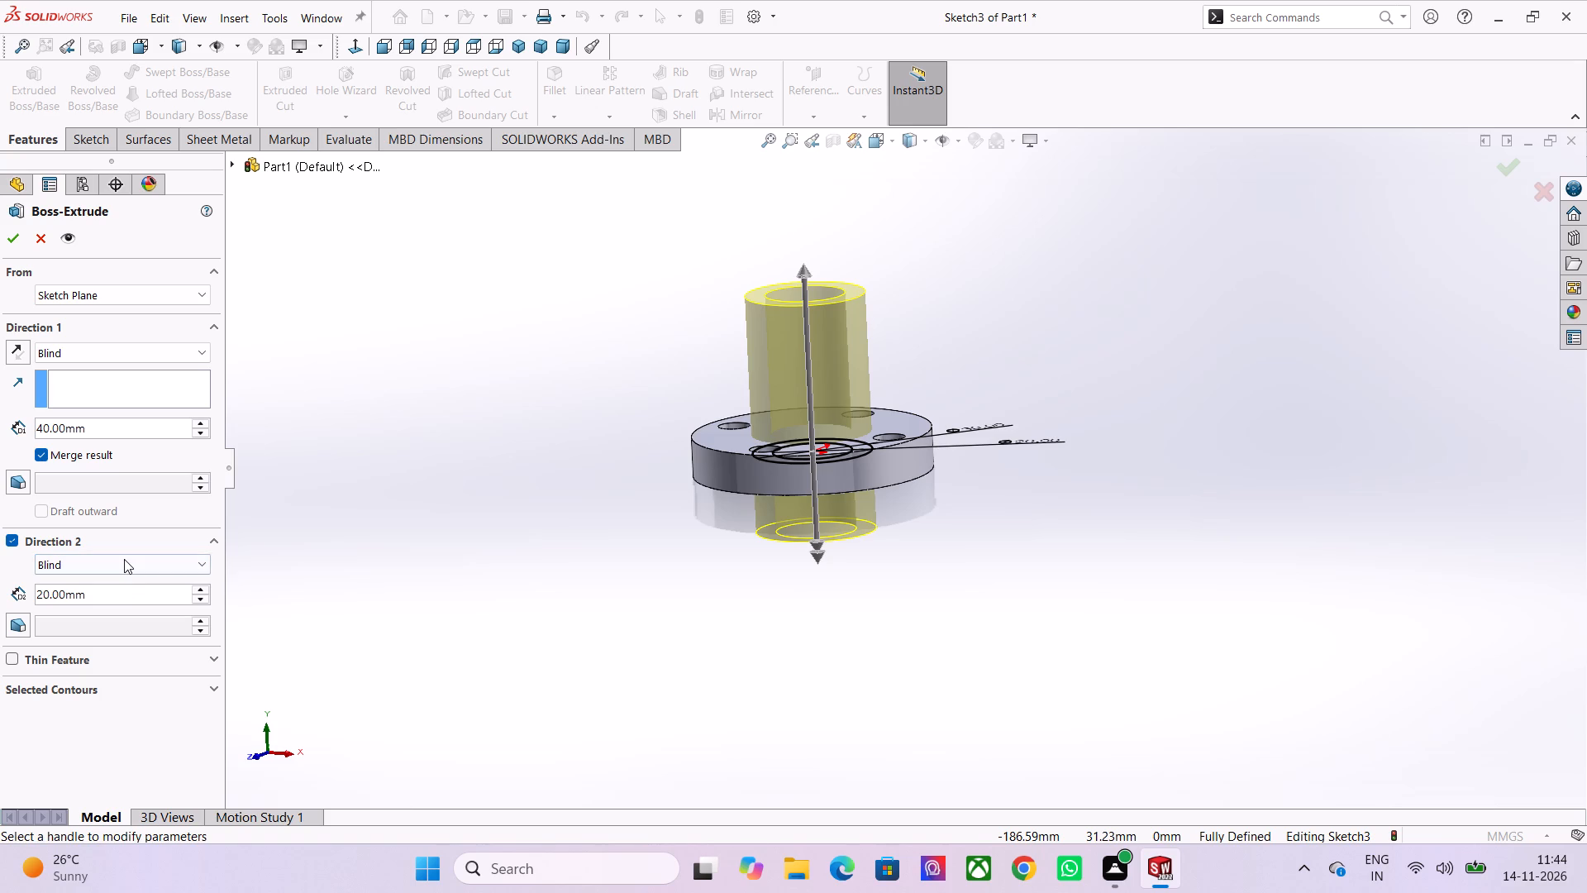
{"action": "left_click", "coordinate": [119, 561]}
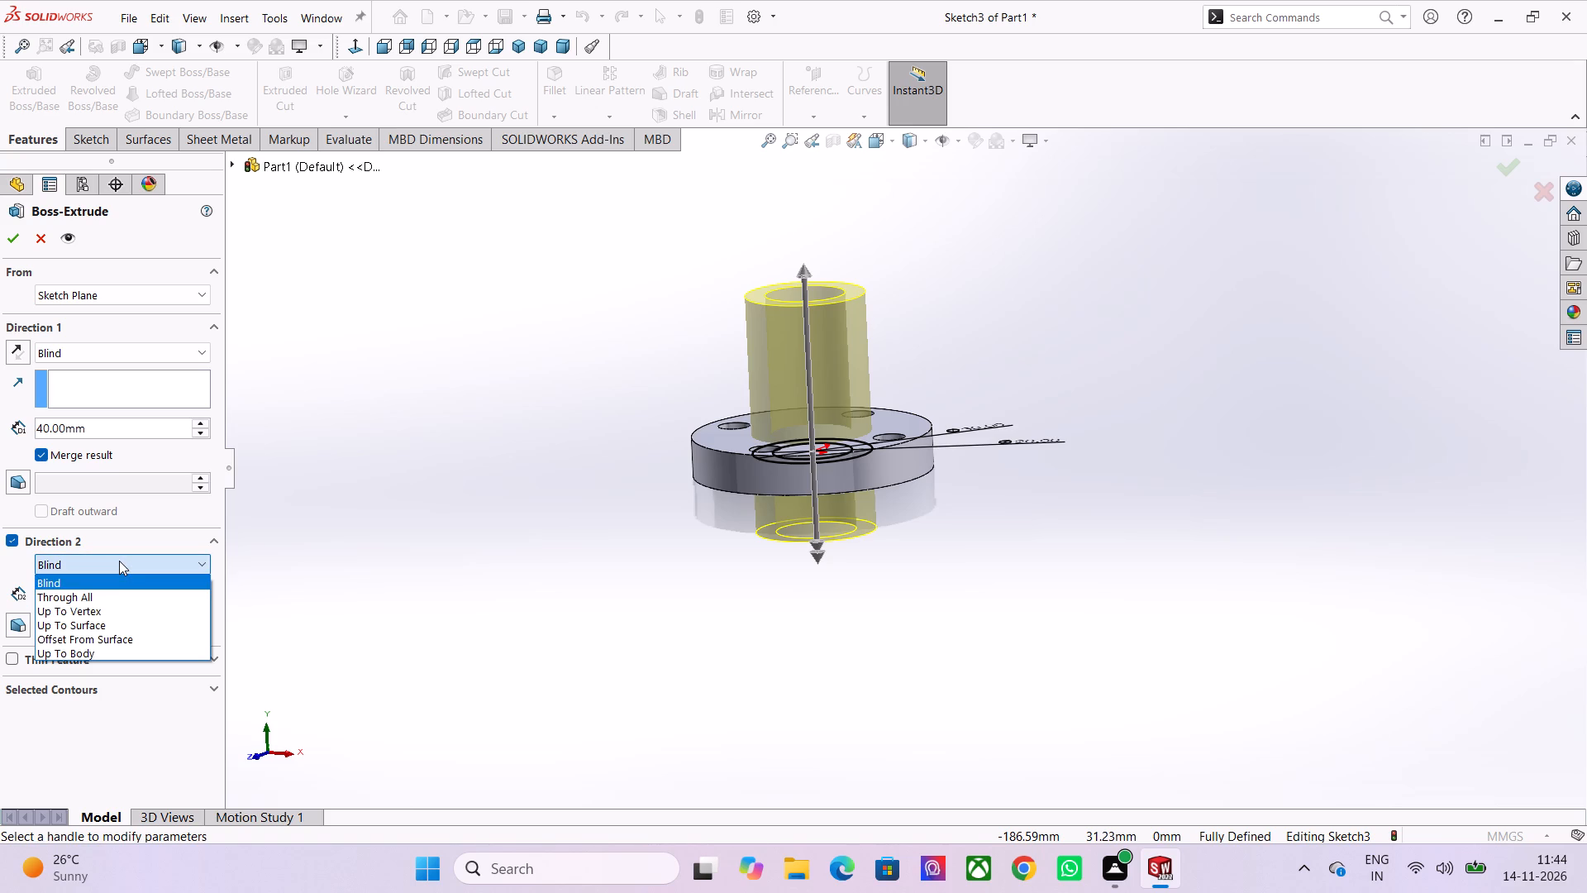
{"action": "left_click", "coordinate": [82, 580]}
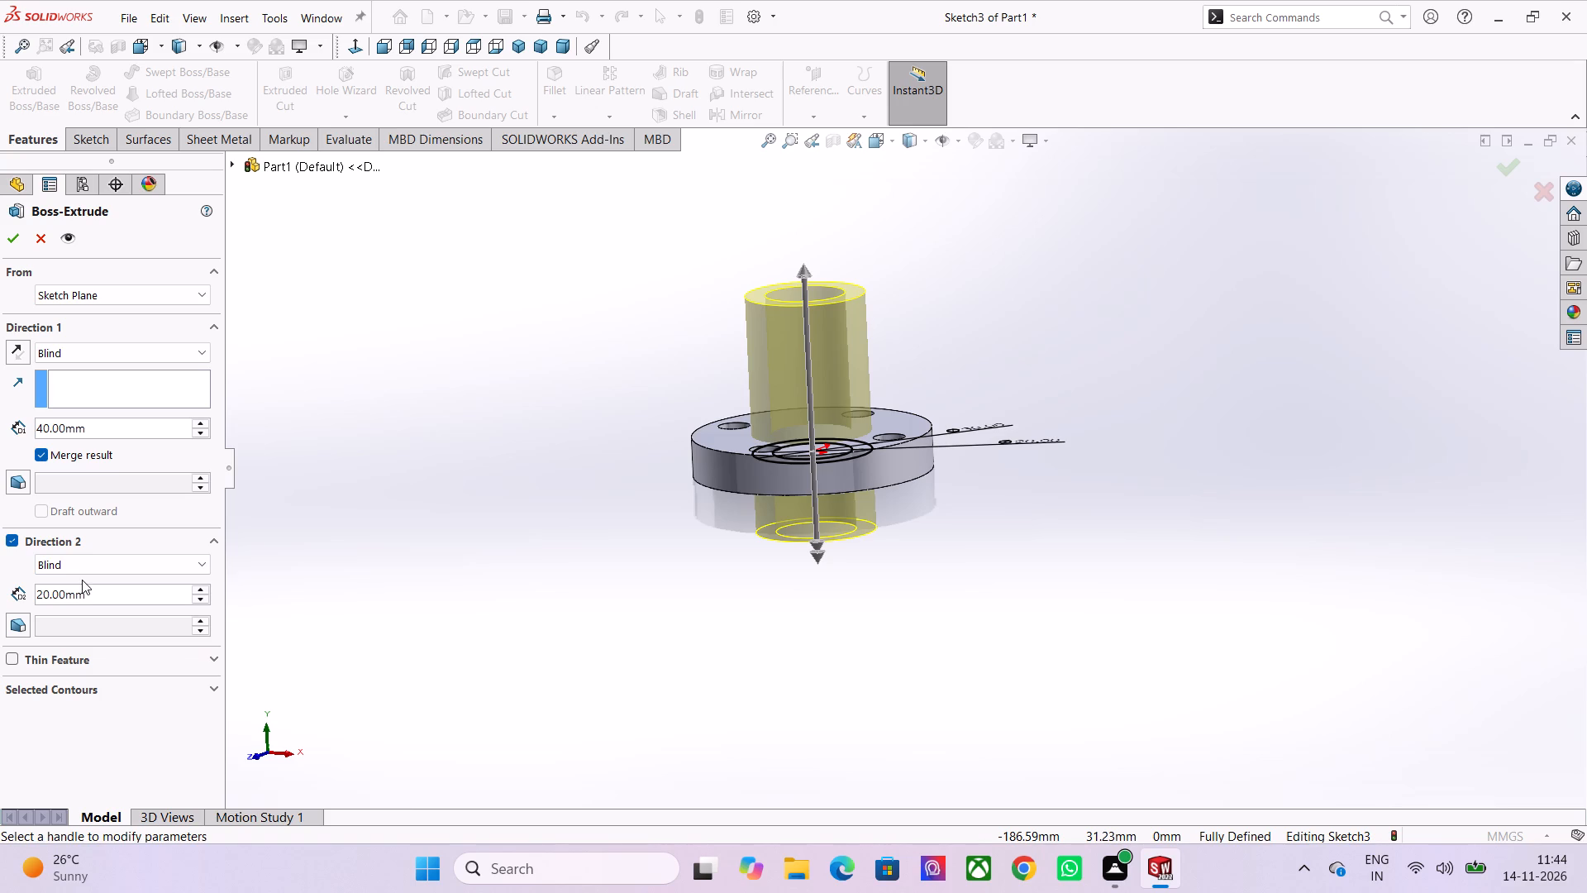
Set the Direction 1 depth of the boss extrusion to 30 mm.
{"action": "scroll", "coordinate": [136, 439], "scroll_direction": "up", "scroll_amount": 3}
{"action": "scroll", "coordinate": [124, 423], "scroll_direction": "down", "scroll_amount": 1}
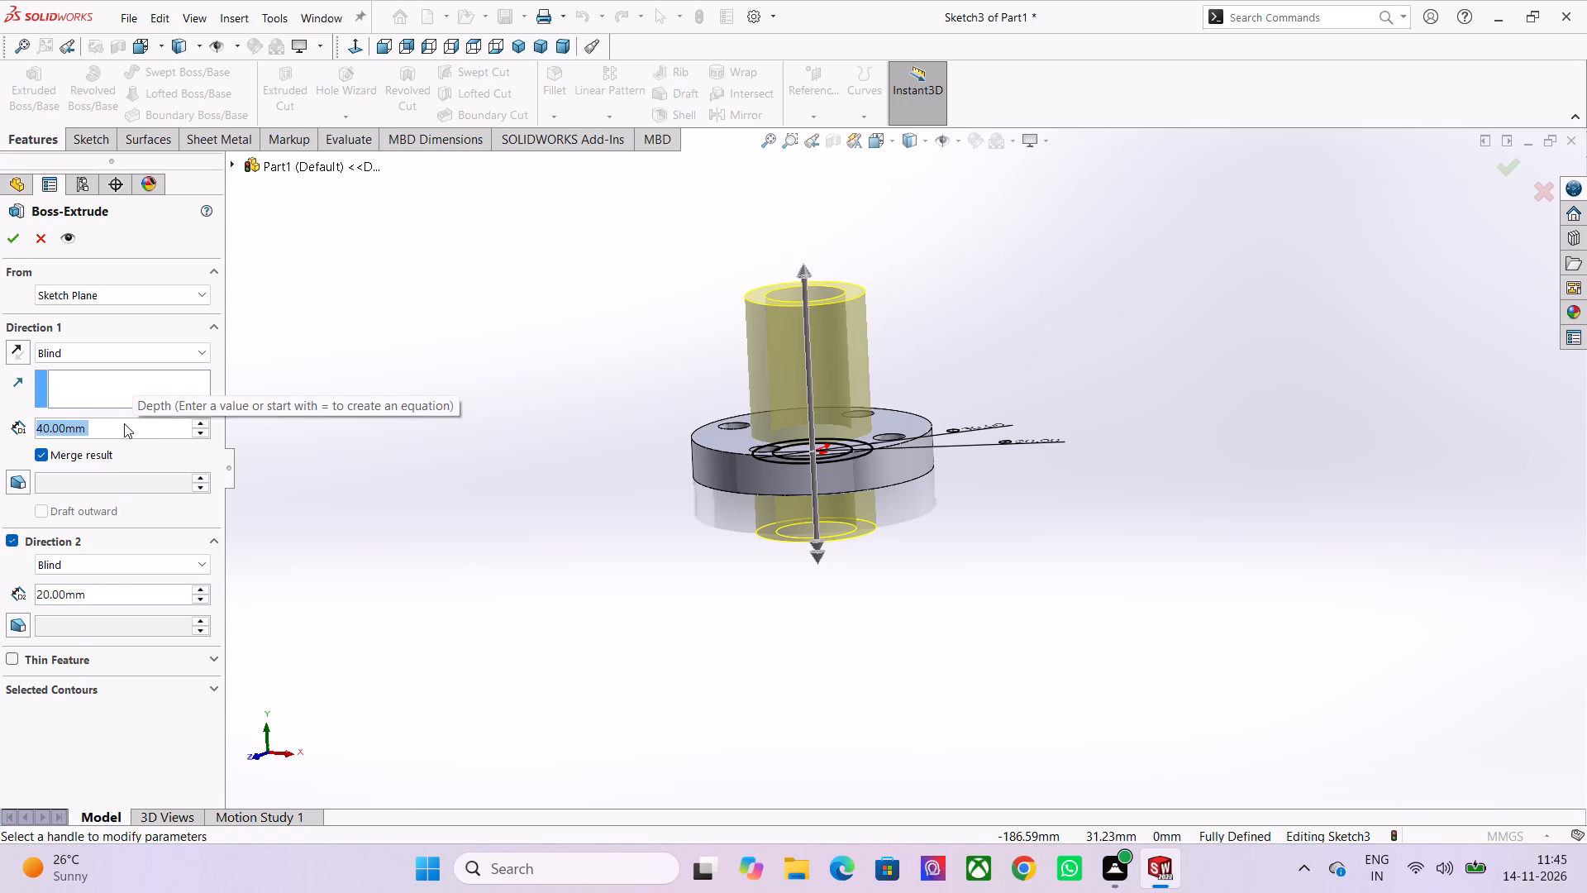
{"action": "scroll", "coordinate": [124, 423], "scroll_direction": "down", "scroll_amount": 2}
{"action": "scroll", "coordinate": [124, 423], "scroll_direction": "up", "scroll_amount": 1}
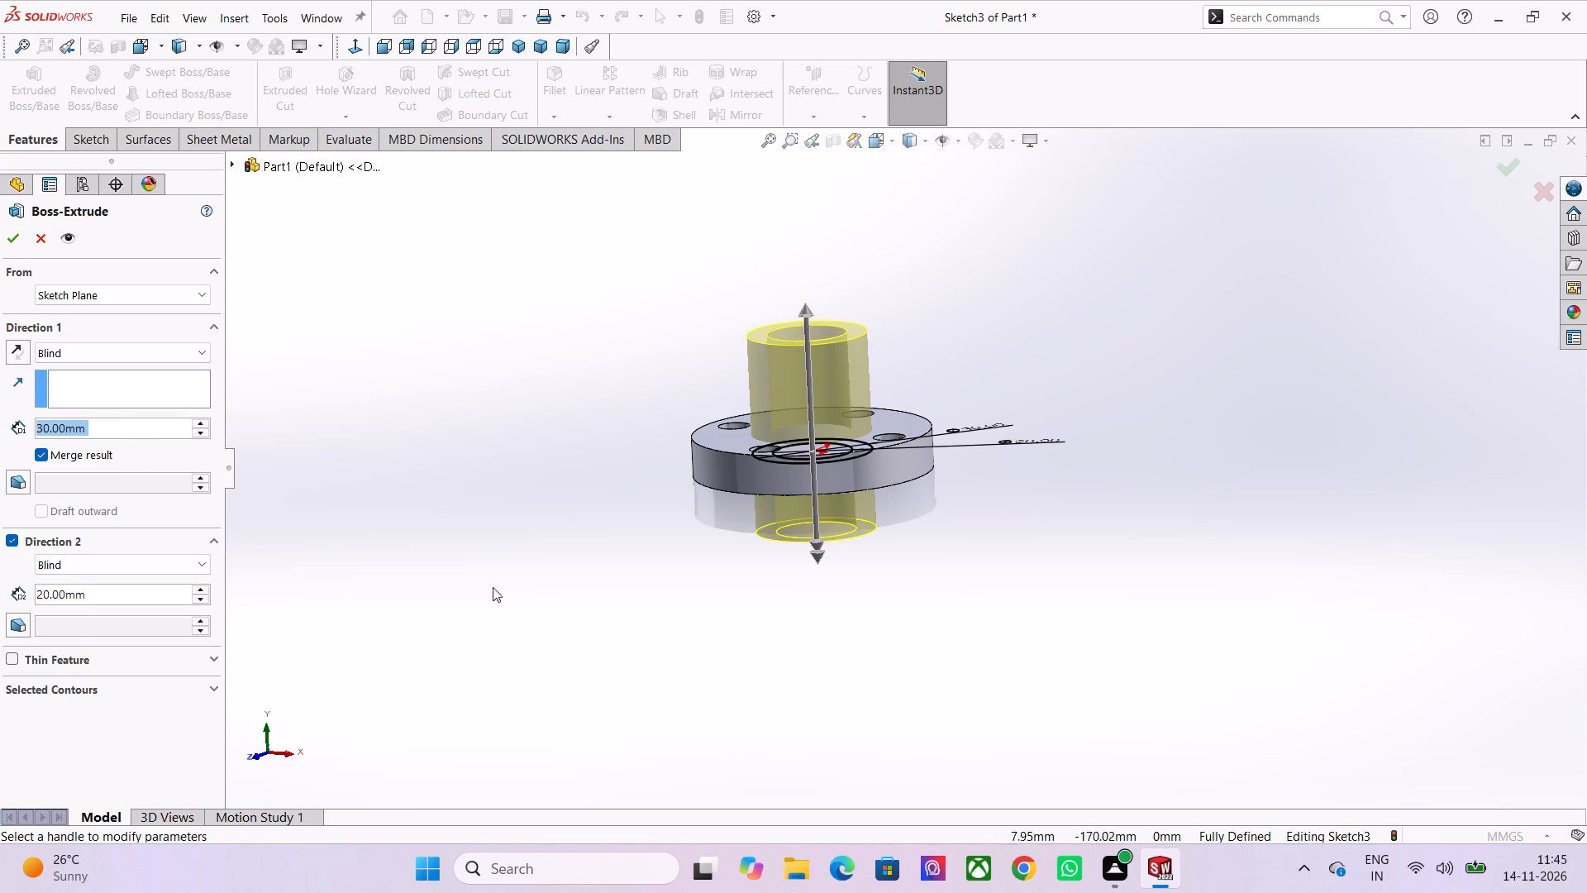
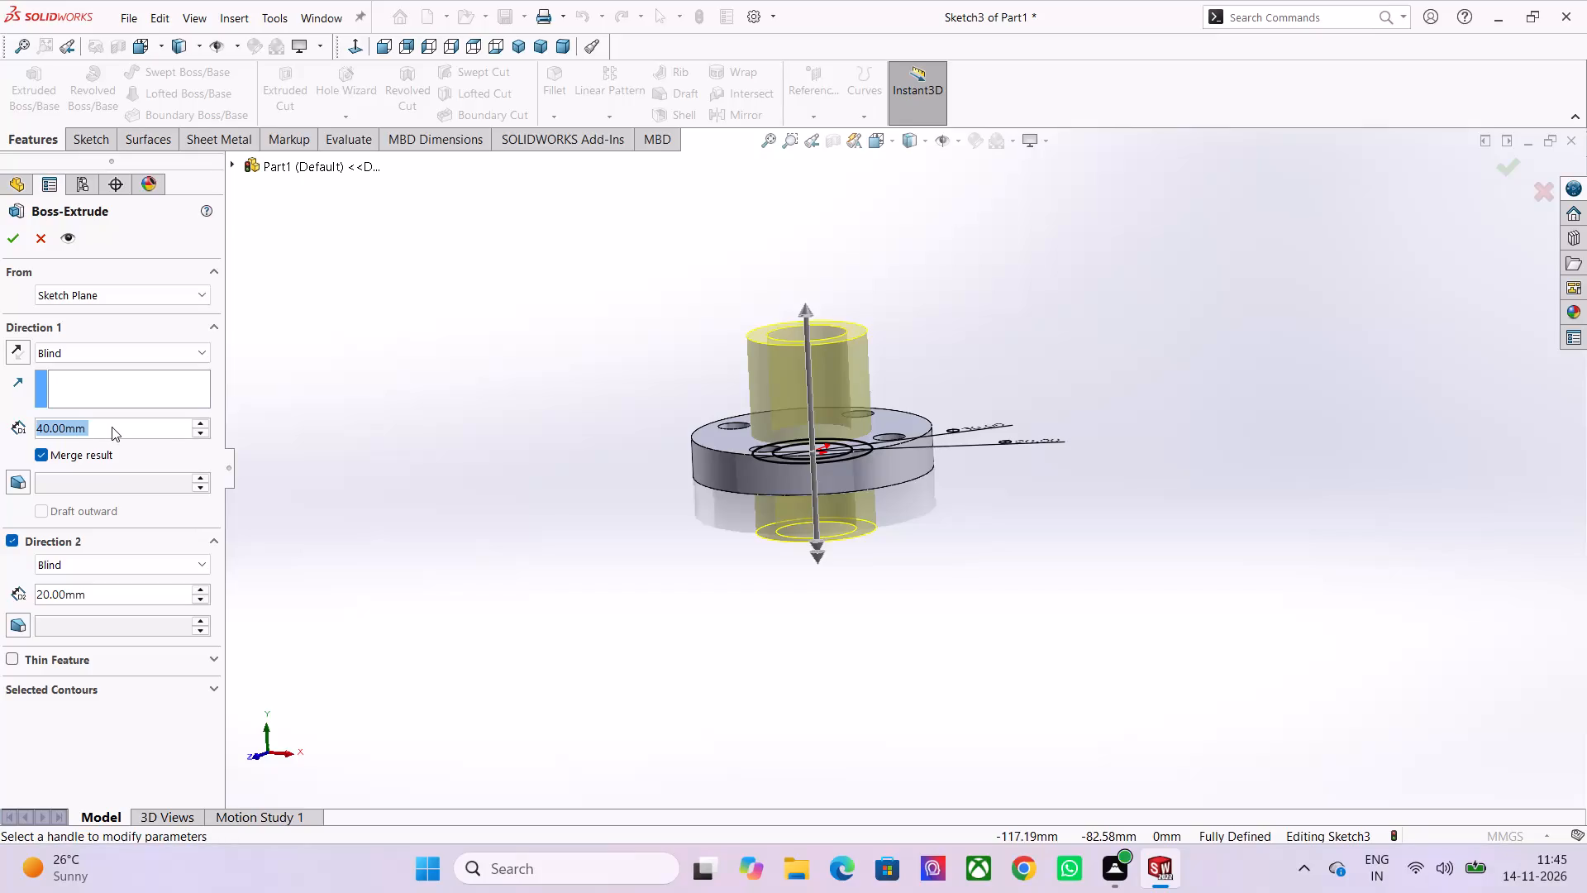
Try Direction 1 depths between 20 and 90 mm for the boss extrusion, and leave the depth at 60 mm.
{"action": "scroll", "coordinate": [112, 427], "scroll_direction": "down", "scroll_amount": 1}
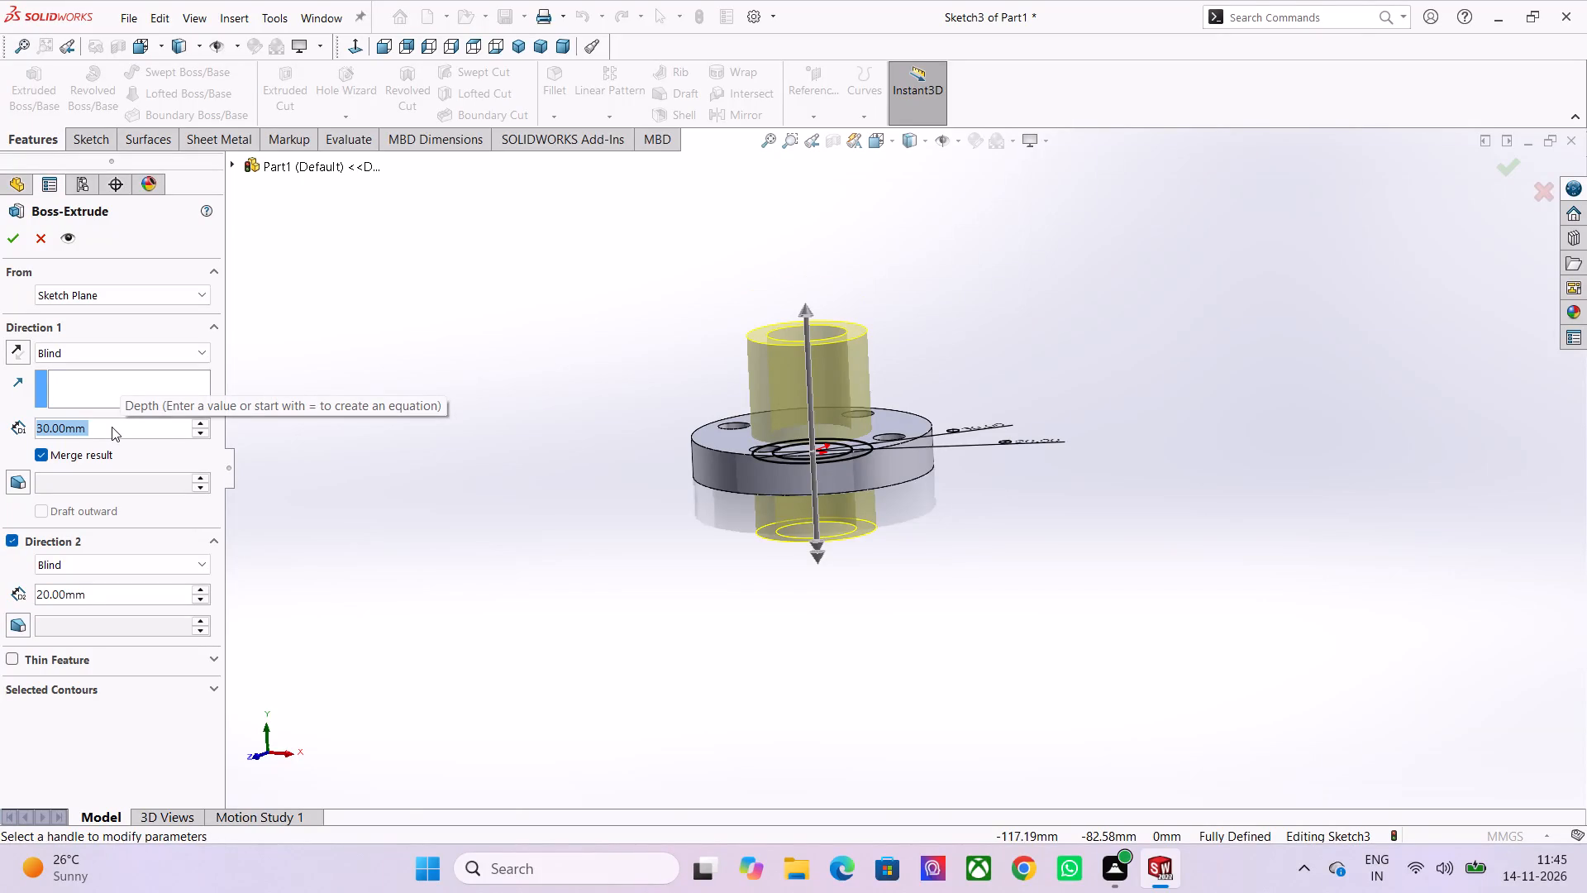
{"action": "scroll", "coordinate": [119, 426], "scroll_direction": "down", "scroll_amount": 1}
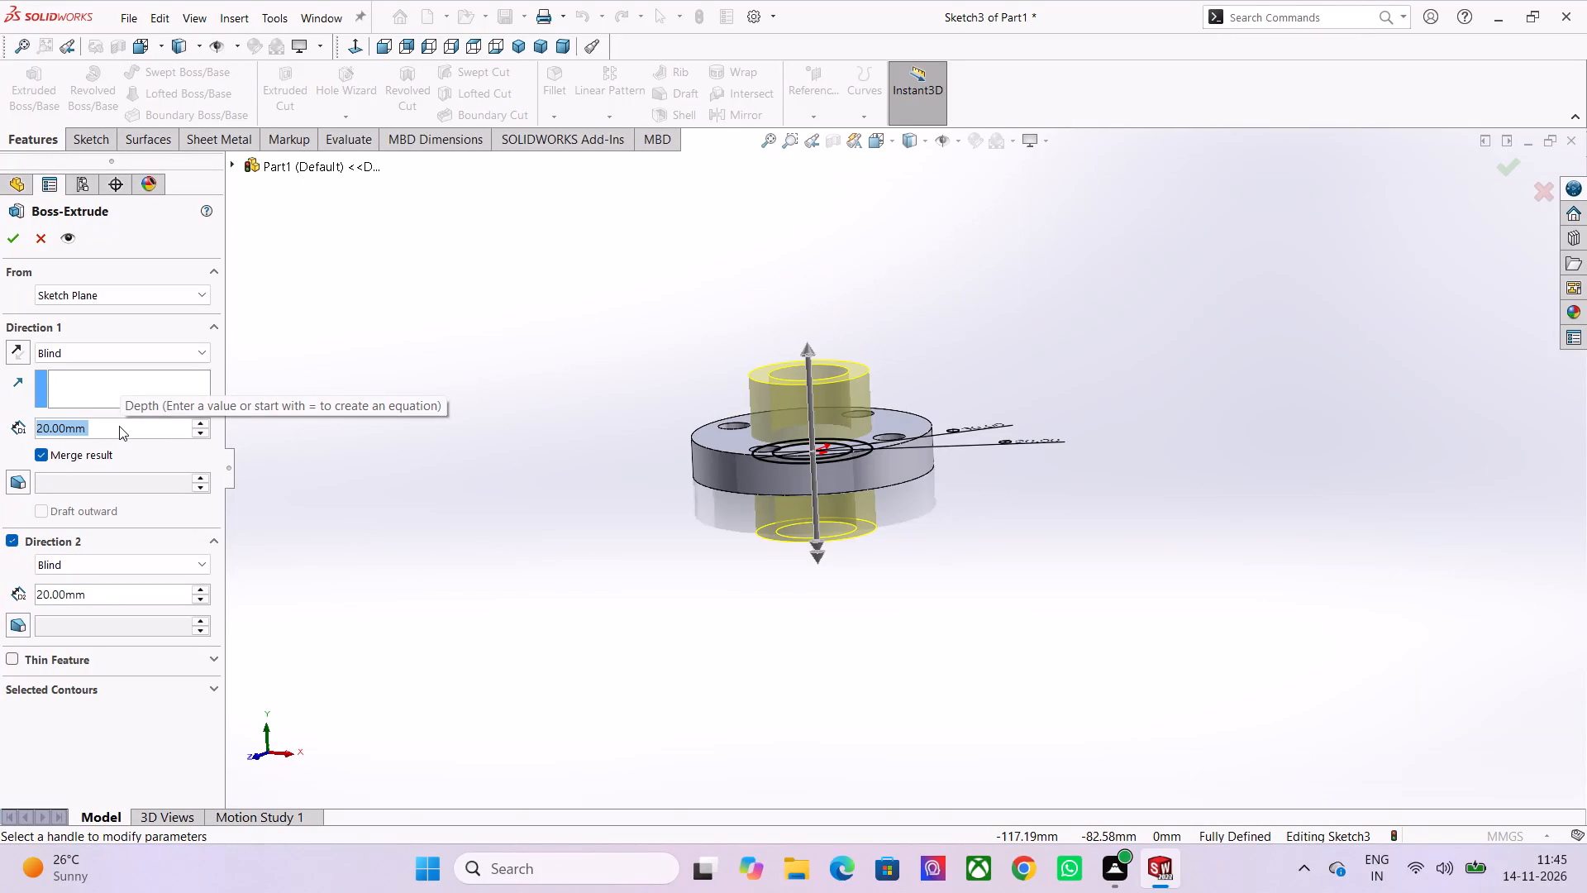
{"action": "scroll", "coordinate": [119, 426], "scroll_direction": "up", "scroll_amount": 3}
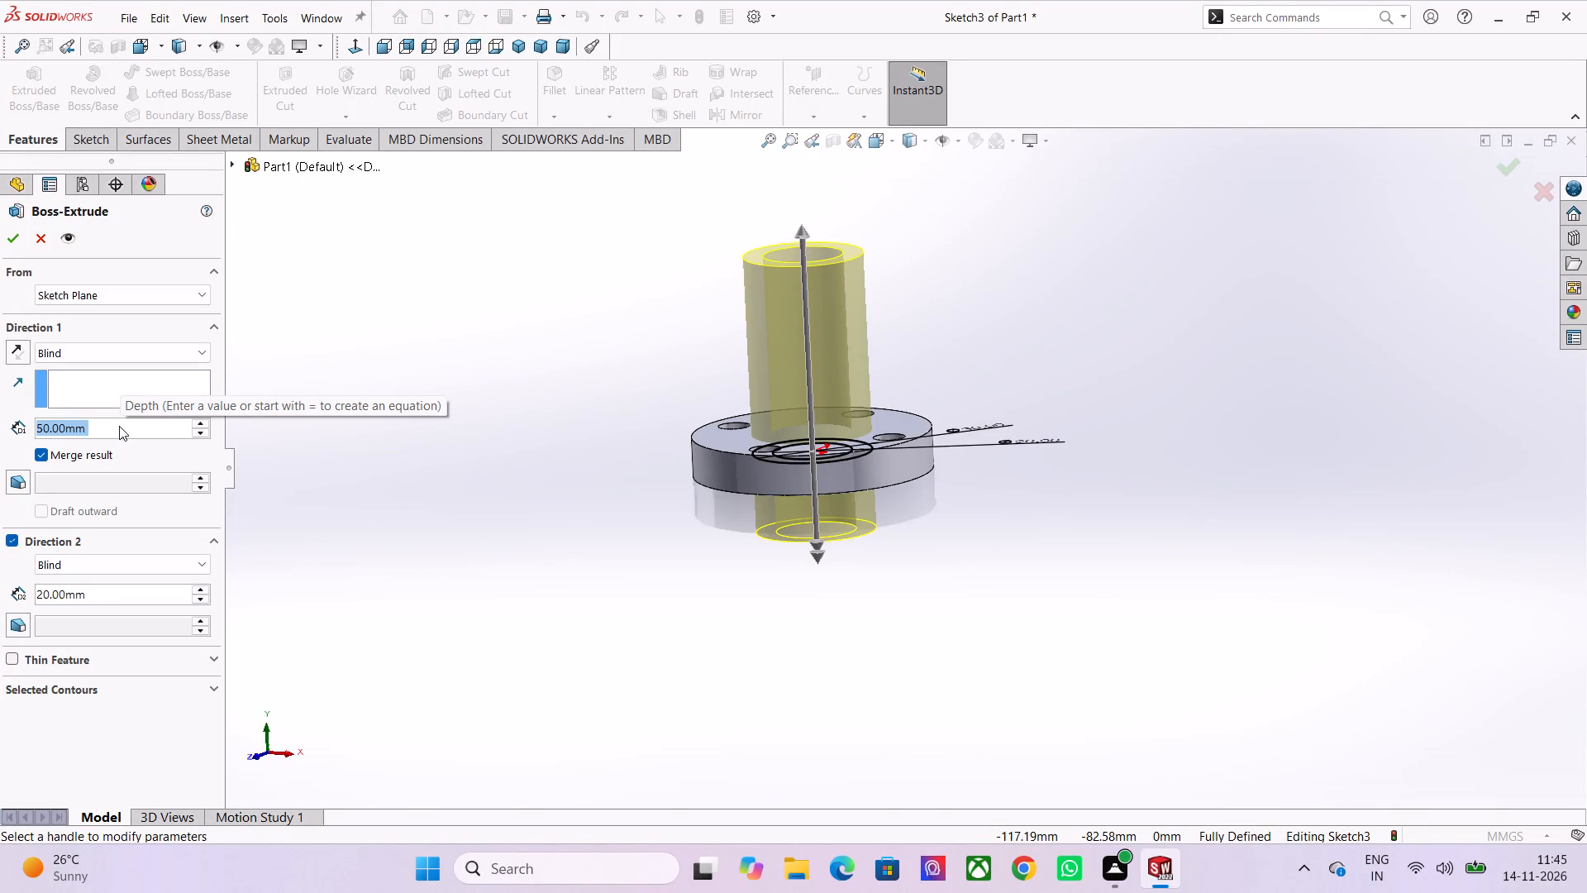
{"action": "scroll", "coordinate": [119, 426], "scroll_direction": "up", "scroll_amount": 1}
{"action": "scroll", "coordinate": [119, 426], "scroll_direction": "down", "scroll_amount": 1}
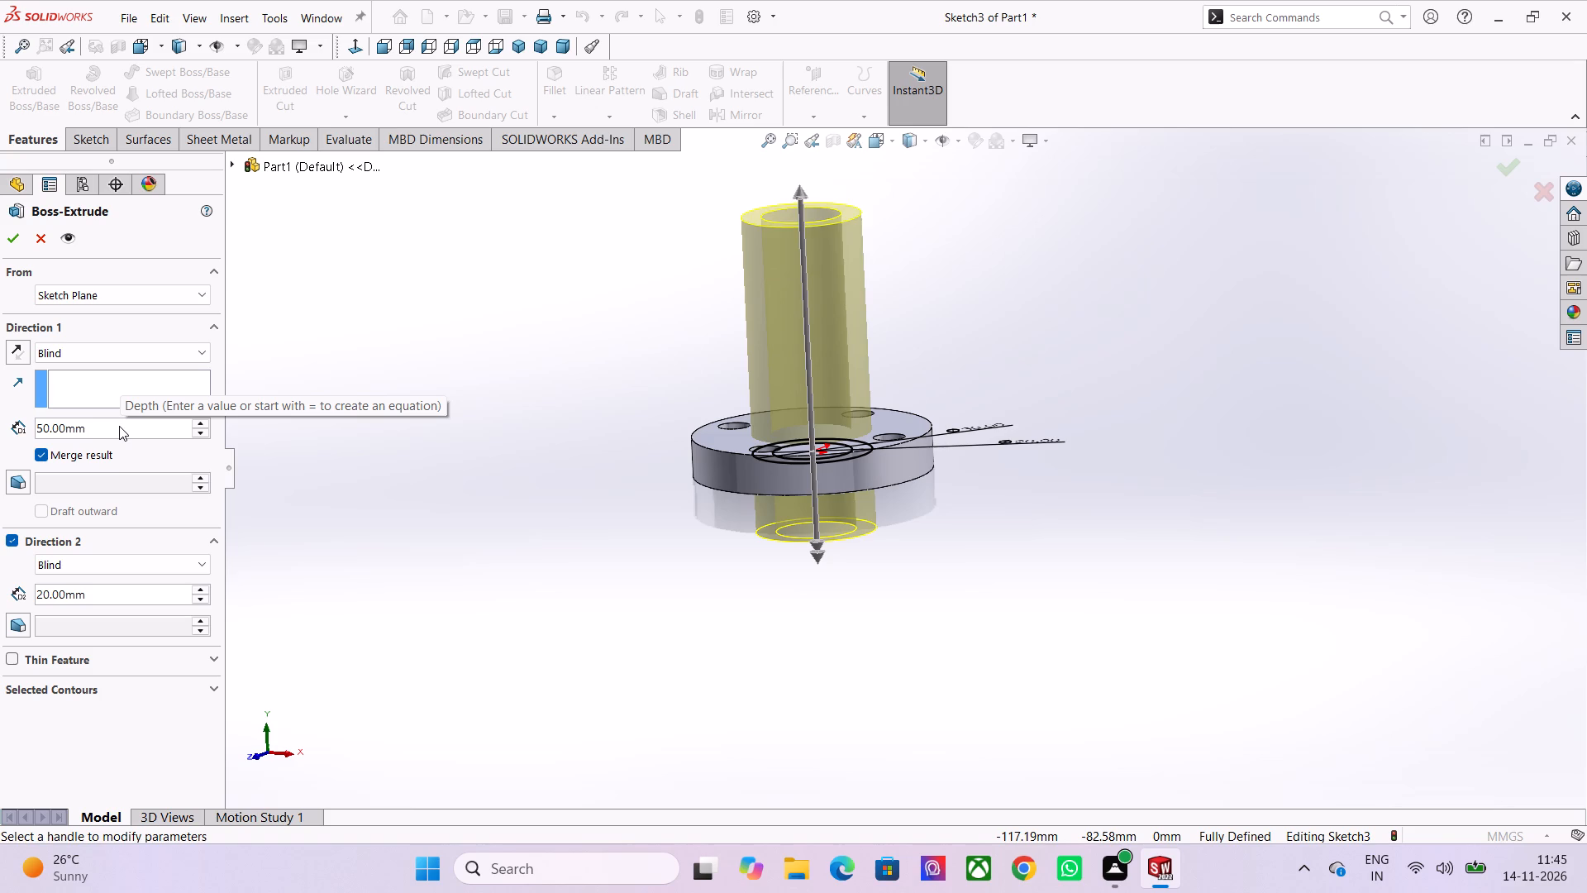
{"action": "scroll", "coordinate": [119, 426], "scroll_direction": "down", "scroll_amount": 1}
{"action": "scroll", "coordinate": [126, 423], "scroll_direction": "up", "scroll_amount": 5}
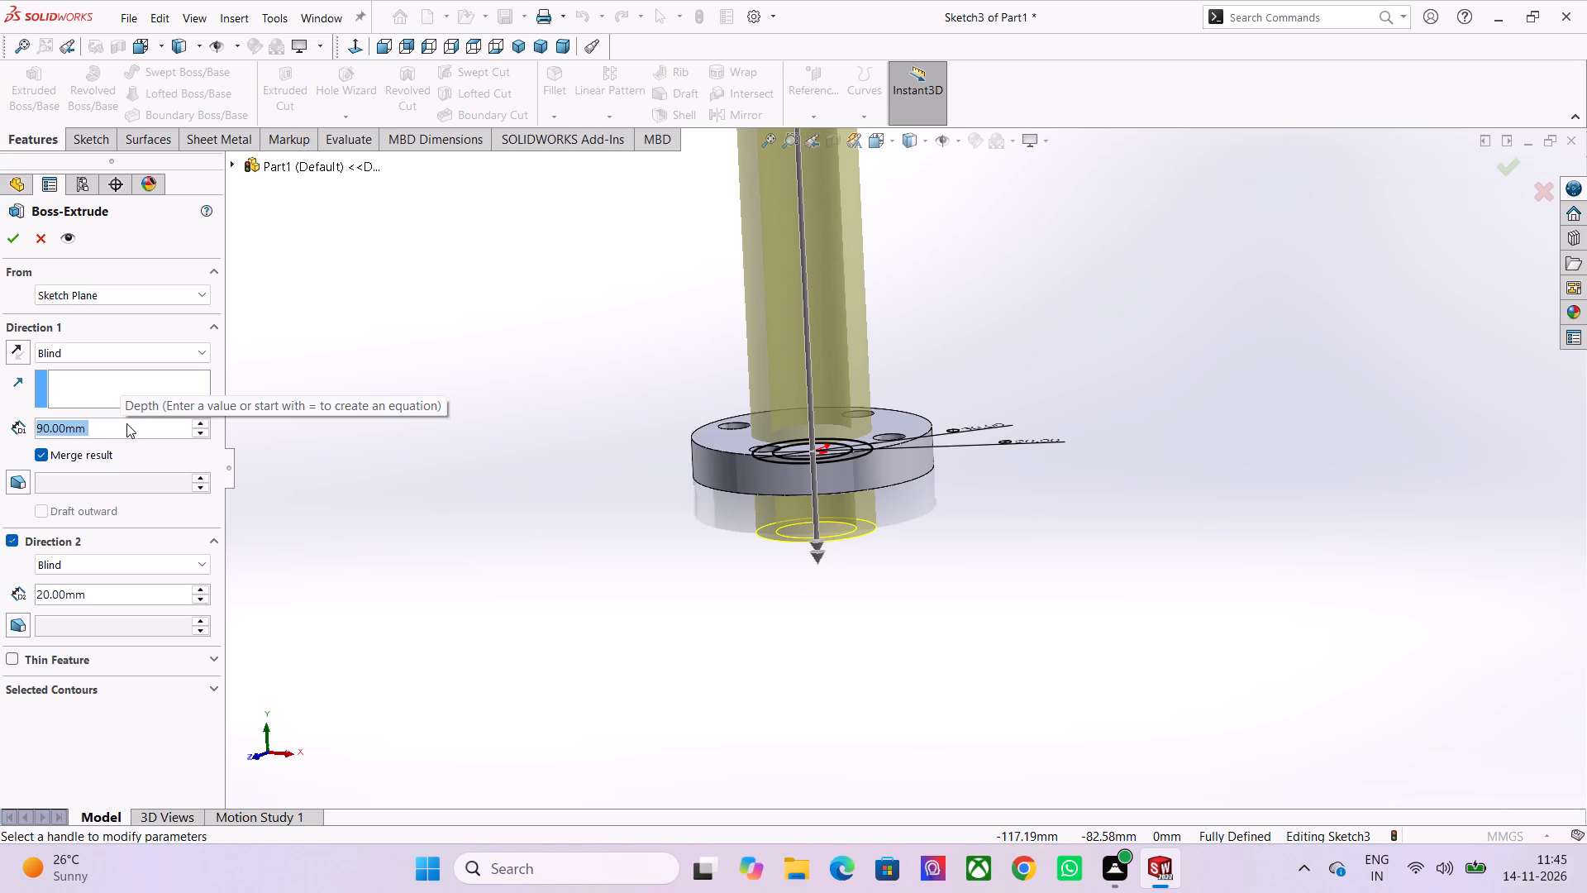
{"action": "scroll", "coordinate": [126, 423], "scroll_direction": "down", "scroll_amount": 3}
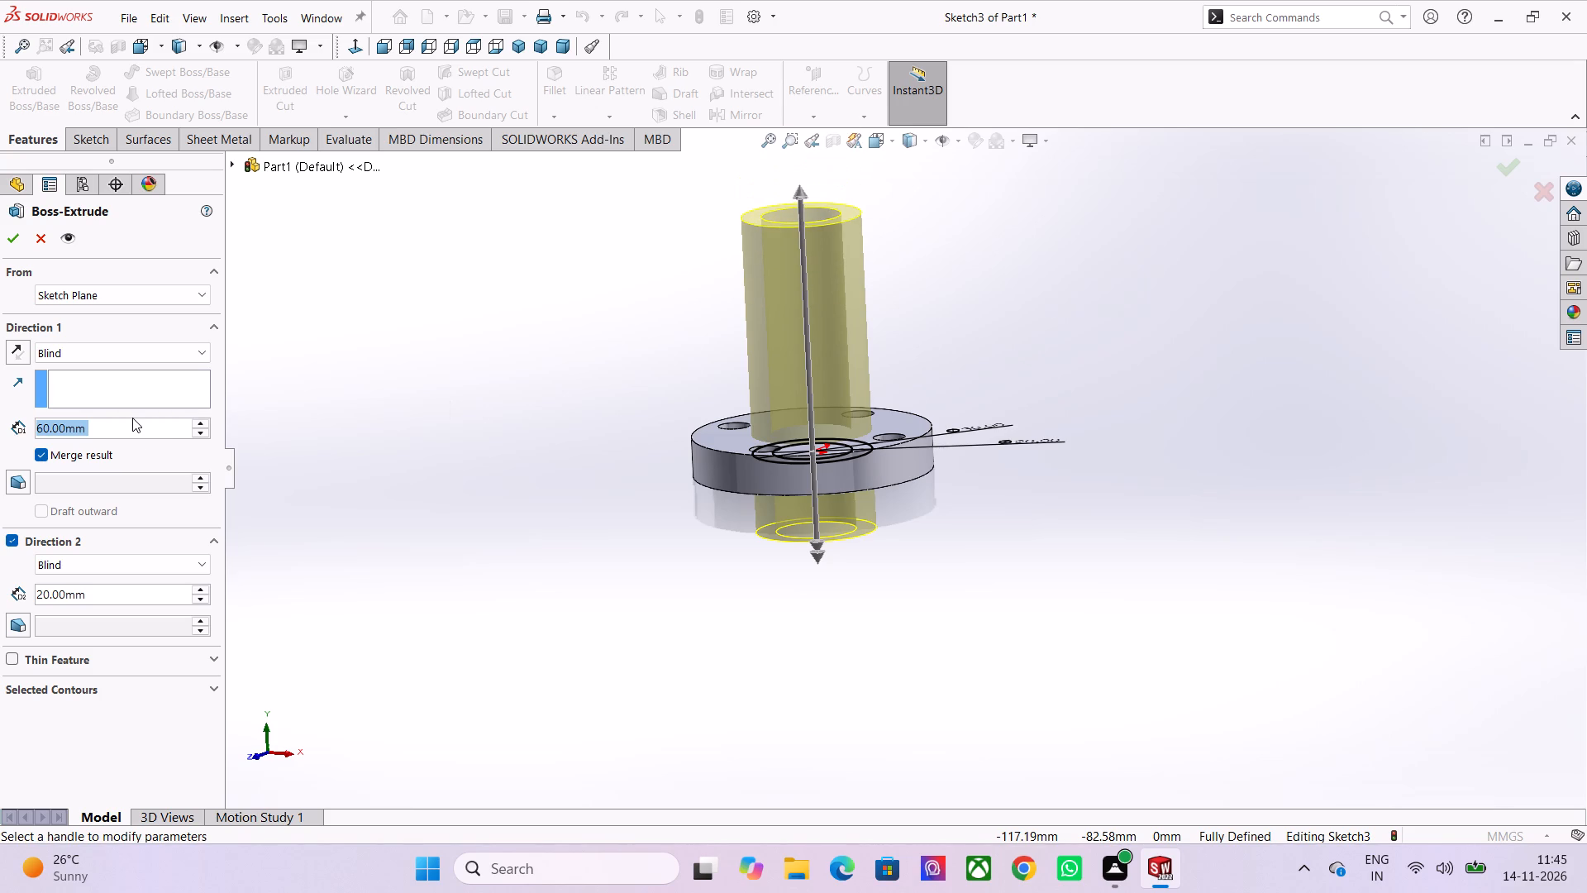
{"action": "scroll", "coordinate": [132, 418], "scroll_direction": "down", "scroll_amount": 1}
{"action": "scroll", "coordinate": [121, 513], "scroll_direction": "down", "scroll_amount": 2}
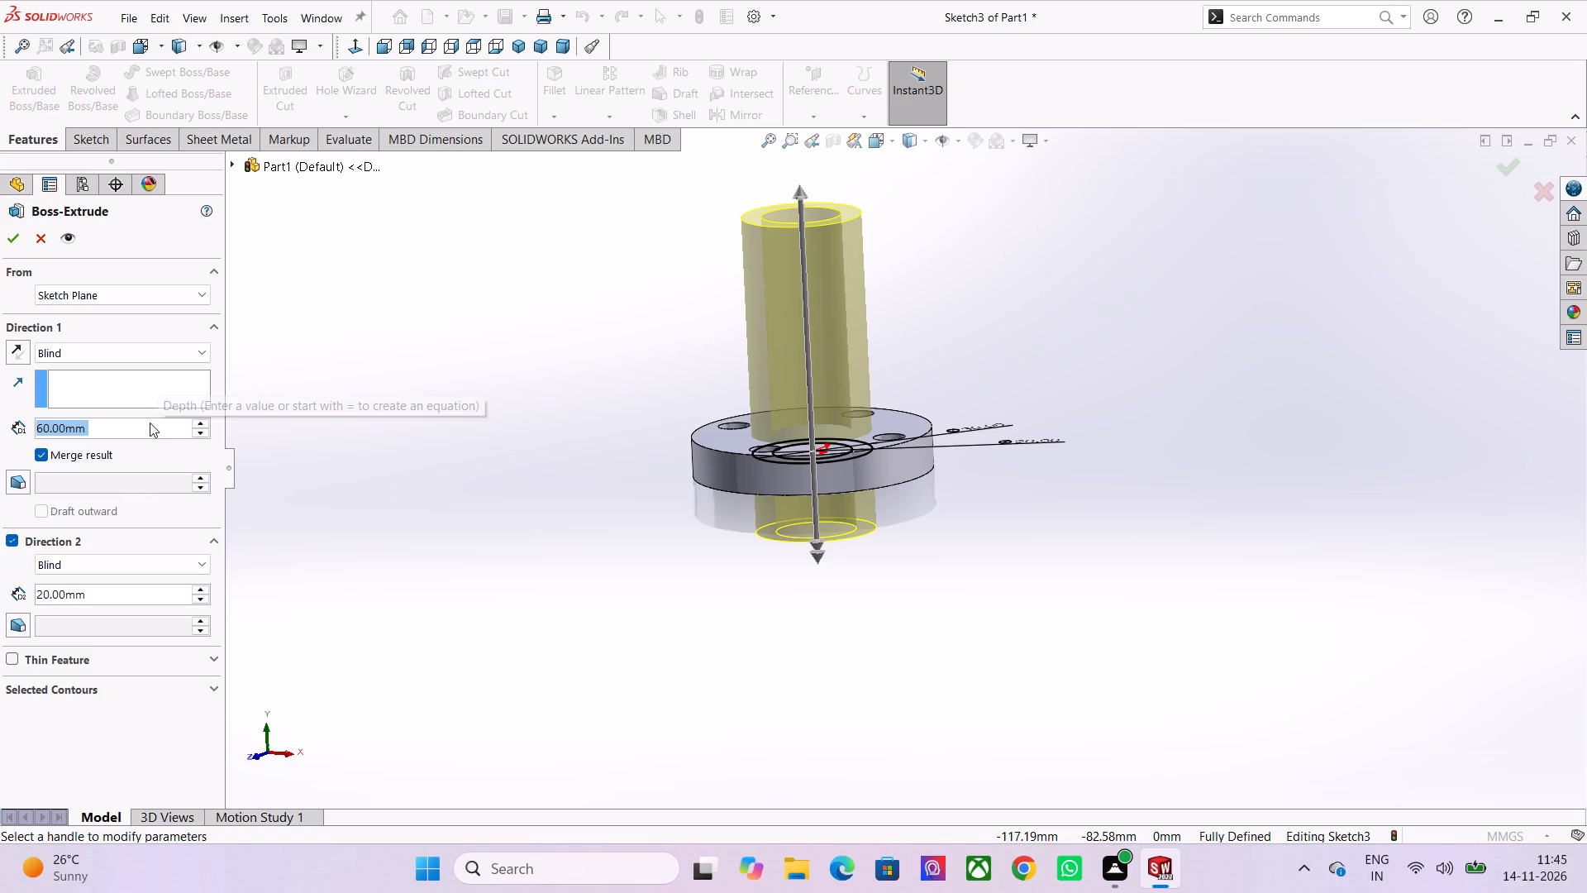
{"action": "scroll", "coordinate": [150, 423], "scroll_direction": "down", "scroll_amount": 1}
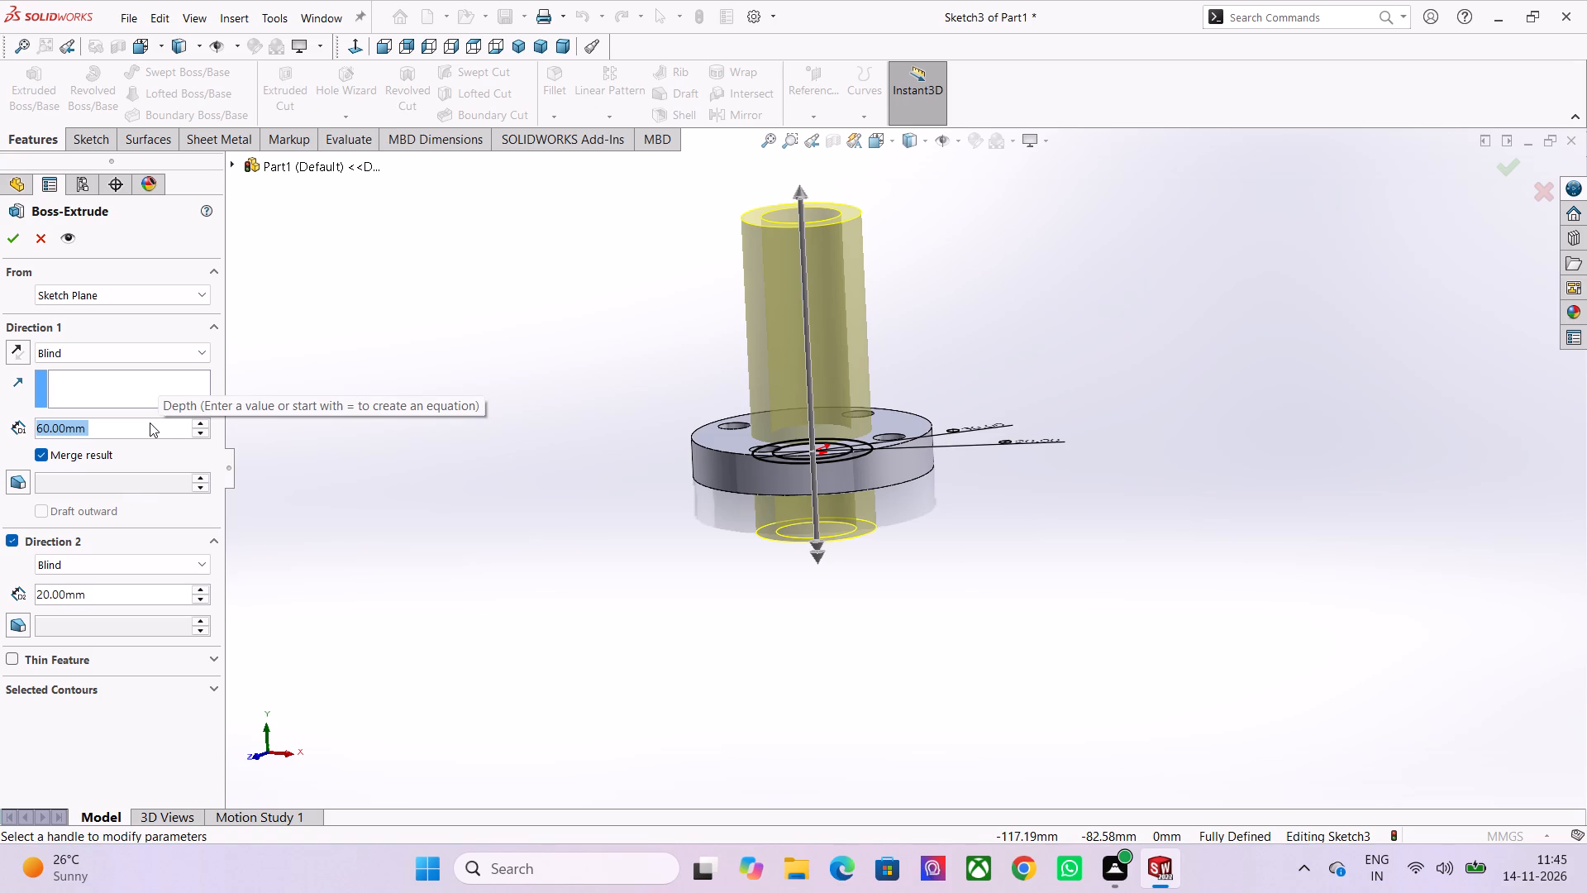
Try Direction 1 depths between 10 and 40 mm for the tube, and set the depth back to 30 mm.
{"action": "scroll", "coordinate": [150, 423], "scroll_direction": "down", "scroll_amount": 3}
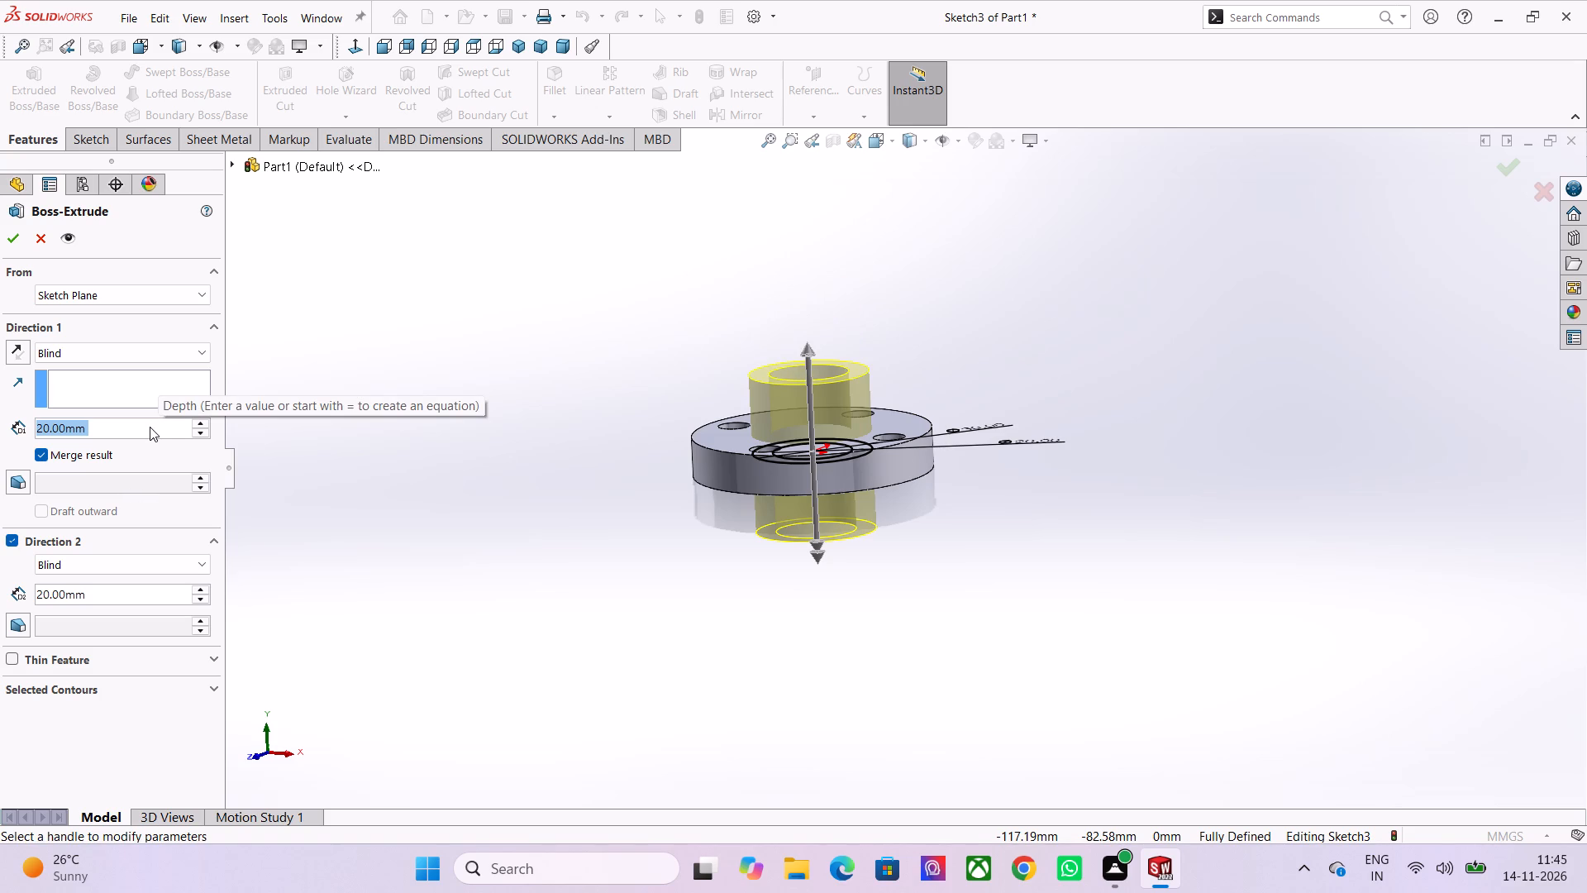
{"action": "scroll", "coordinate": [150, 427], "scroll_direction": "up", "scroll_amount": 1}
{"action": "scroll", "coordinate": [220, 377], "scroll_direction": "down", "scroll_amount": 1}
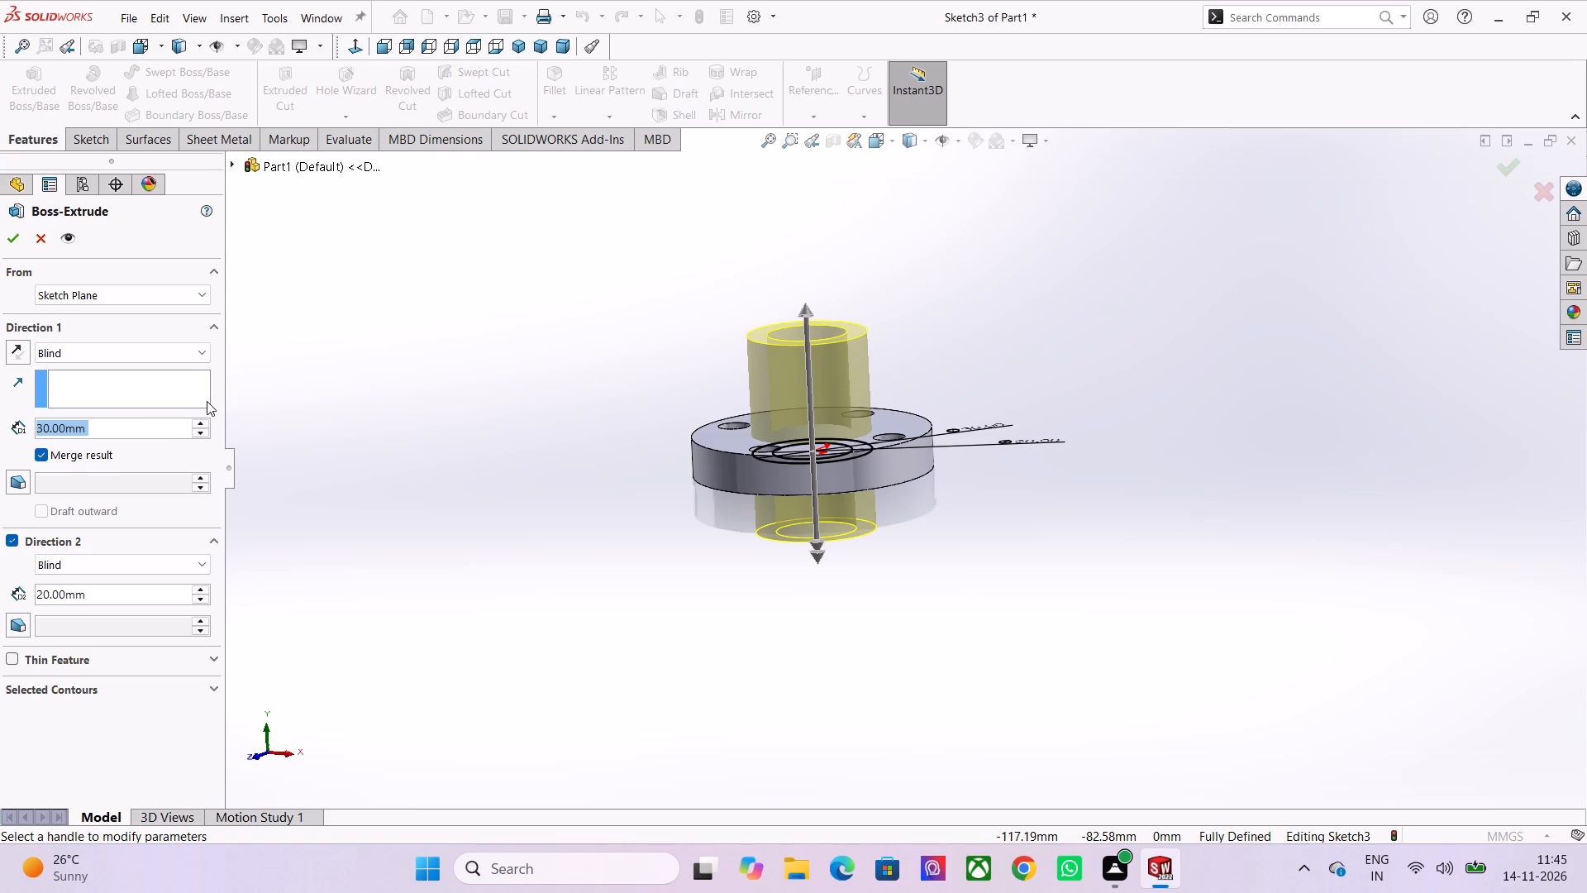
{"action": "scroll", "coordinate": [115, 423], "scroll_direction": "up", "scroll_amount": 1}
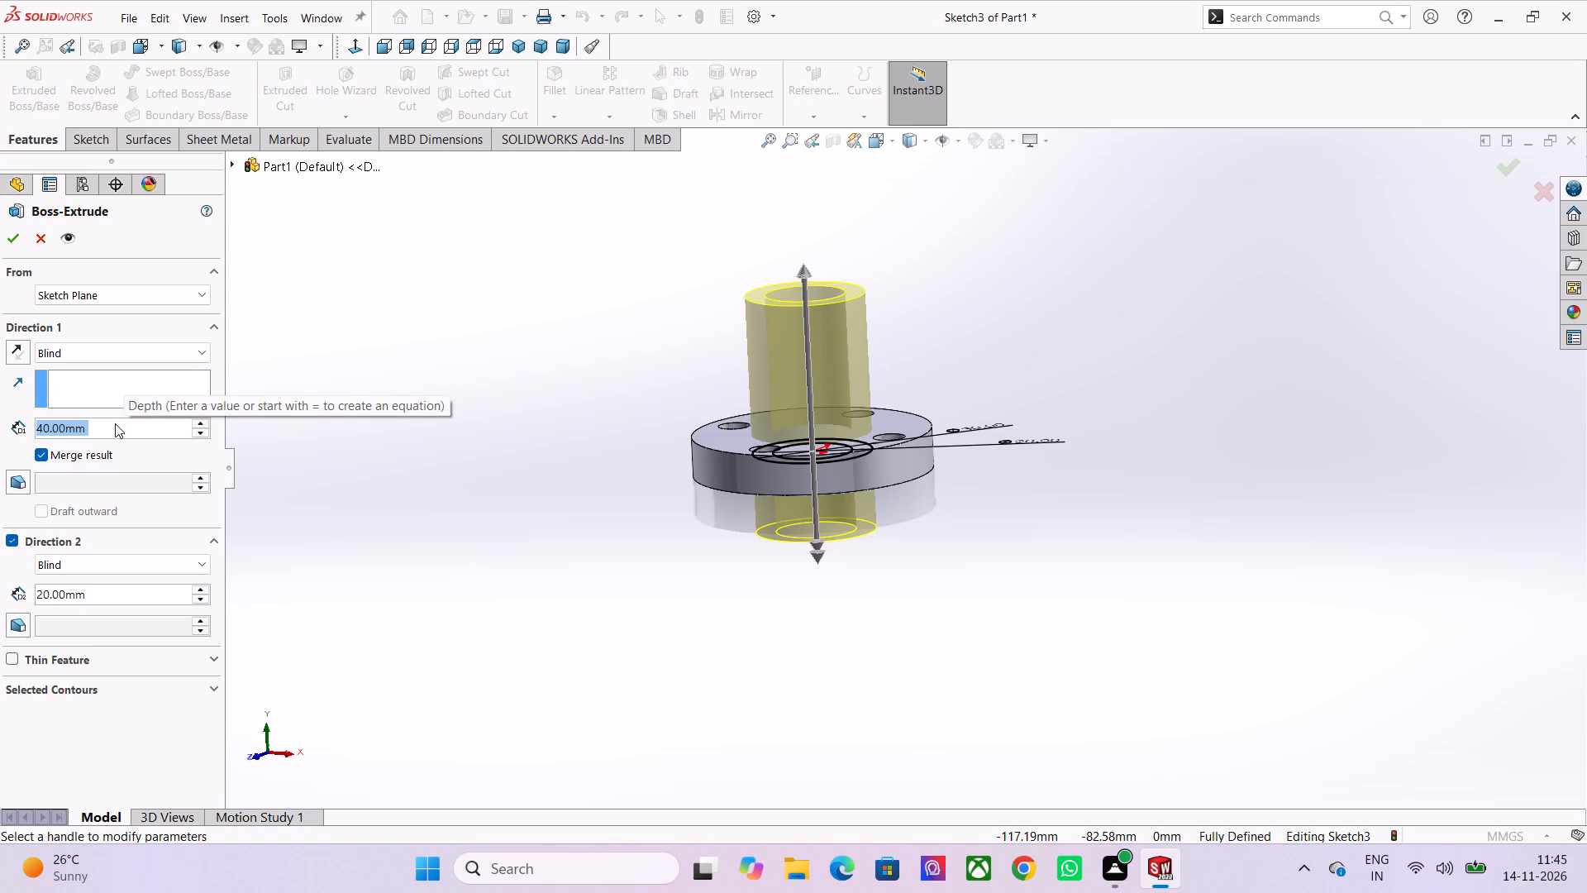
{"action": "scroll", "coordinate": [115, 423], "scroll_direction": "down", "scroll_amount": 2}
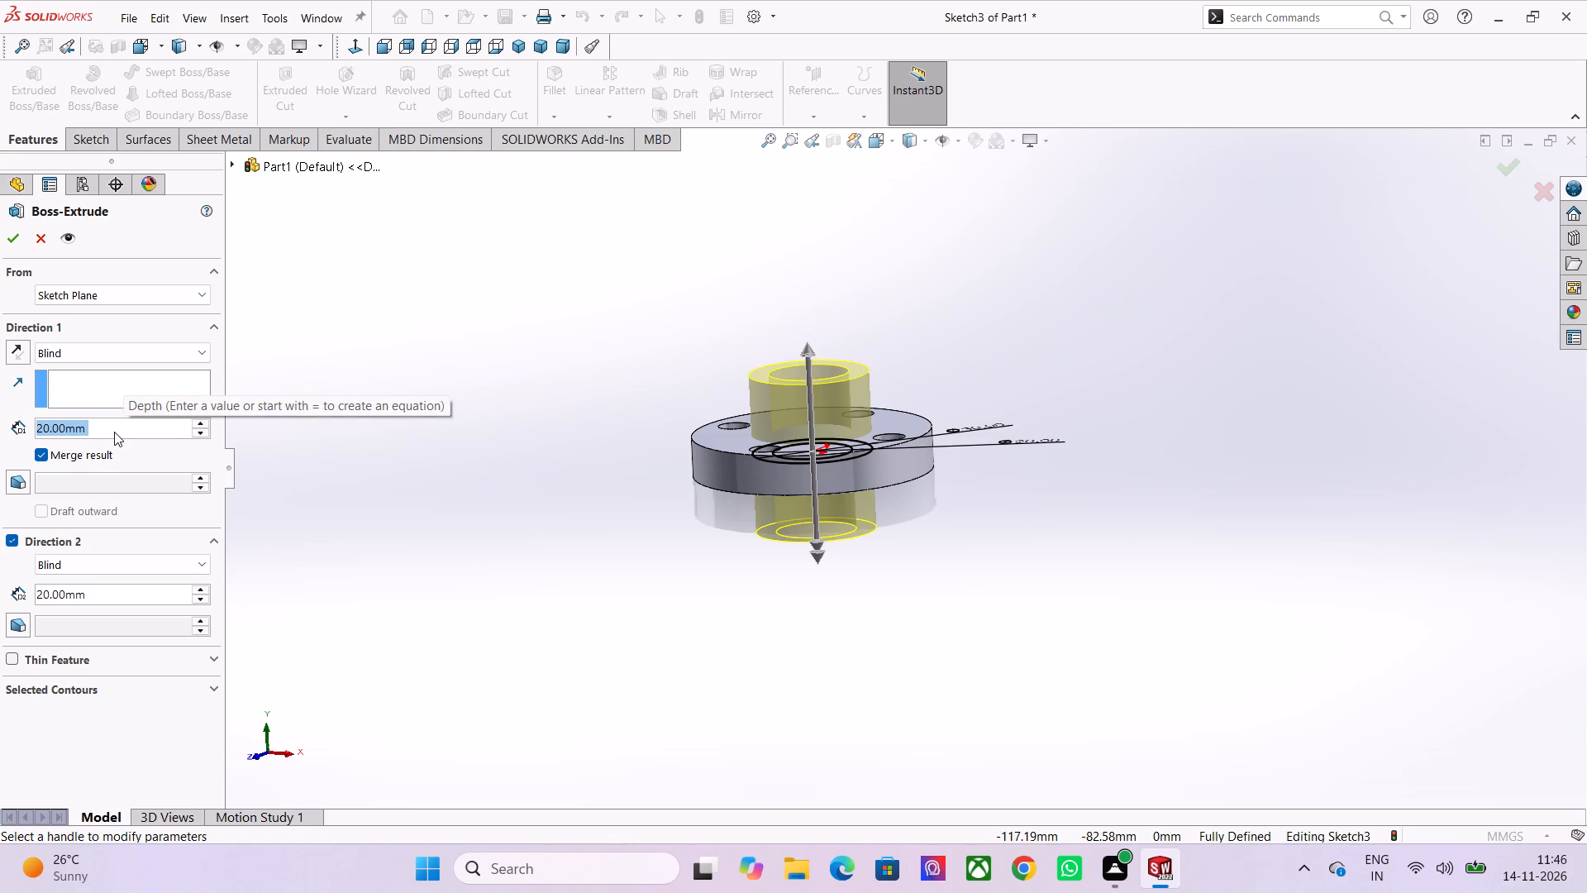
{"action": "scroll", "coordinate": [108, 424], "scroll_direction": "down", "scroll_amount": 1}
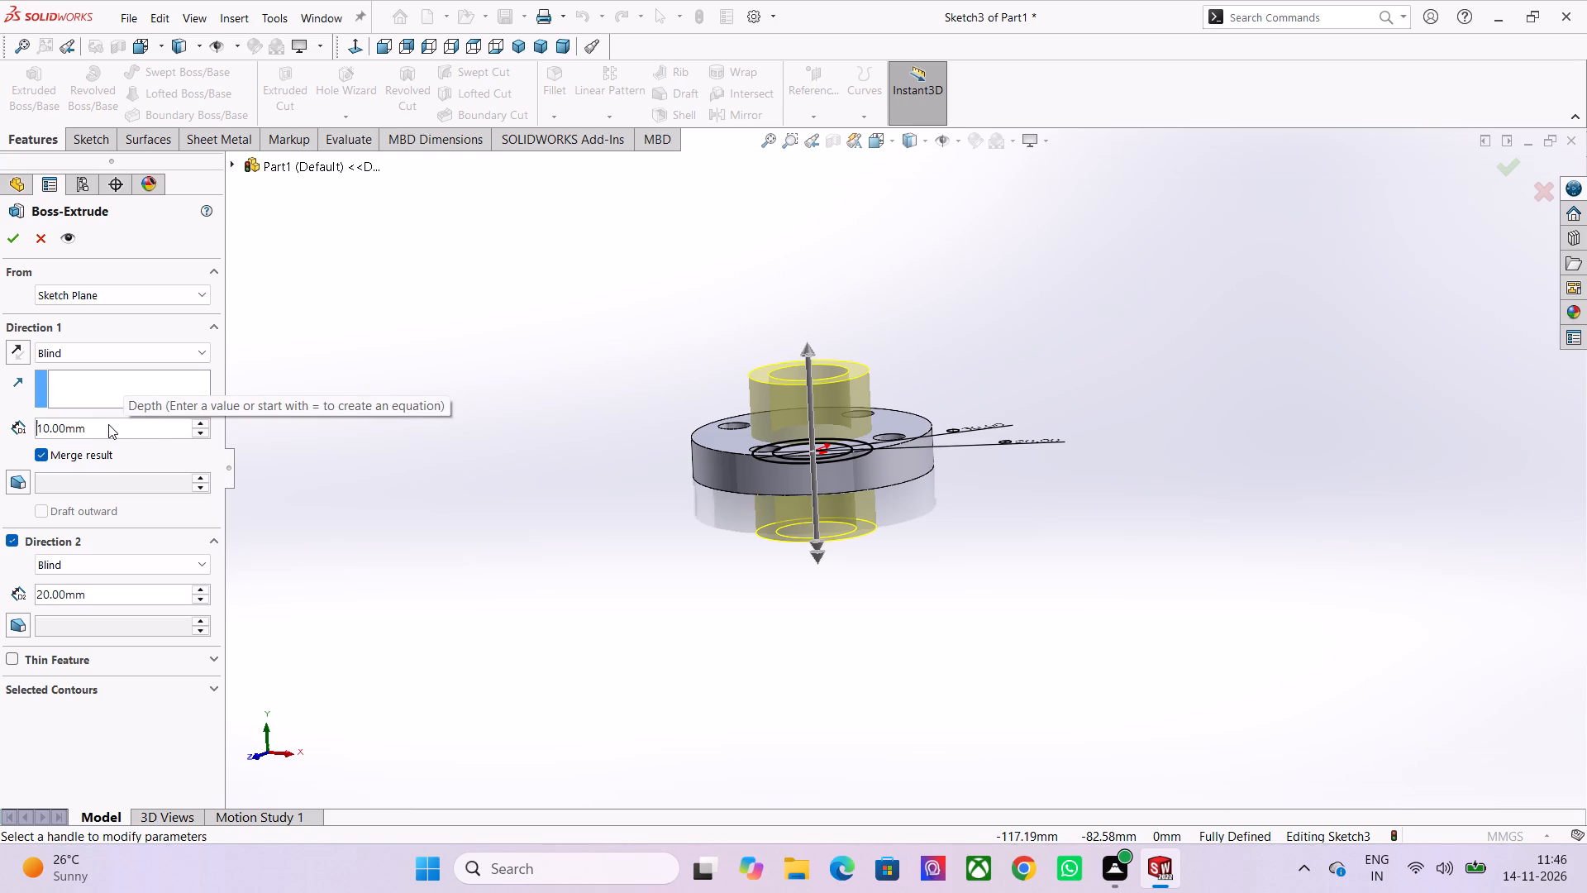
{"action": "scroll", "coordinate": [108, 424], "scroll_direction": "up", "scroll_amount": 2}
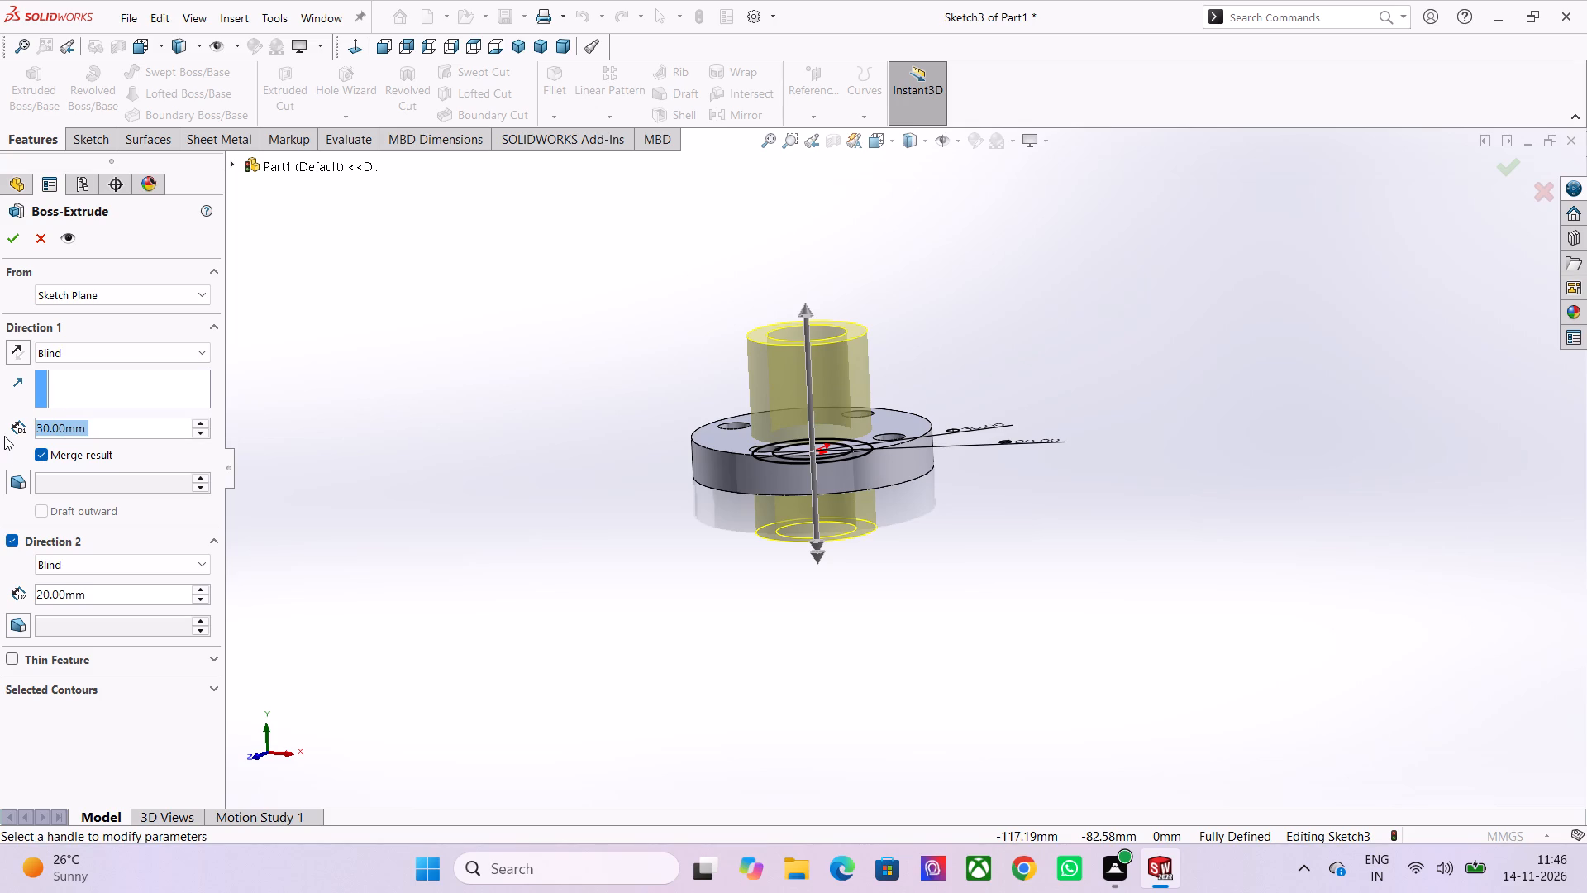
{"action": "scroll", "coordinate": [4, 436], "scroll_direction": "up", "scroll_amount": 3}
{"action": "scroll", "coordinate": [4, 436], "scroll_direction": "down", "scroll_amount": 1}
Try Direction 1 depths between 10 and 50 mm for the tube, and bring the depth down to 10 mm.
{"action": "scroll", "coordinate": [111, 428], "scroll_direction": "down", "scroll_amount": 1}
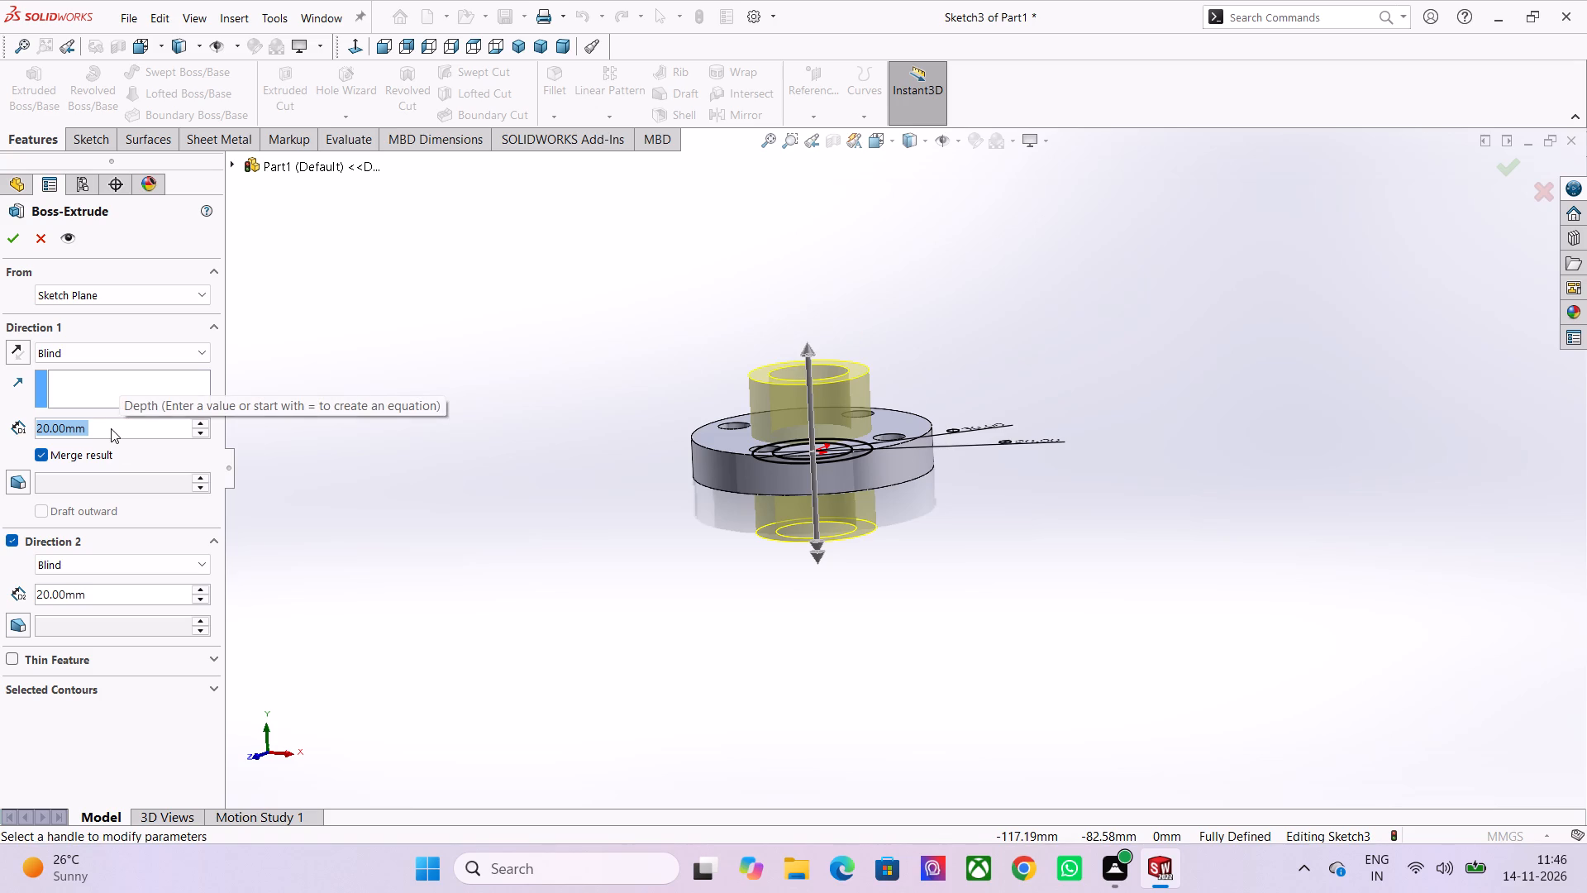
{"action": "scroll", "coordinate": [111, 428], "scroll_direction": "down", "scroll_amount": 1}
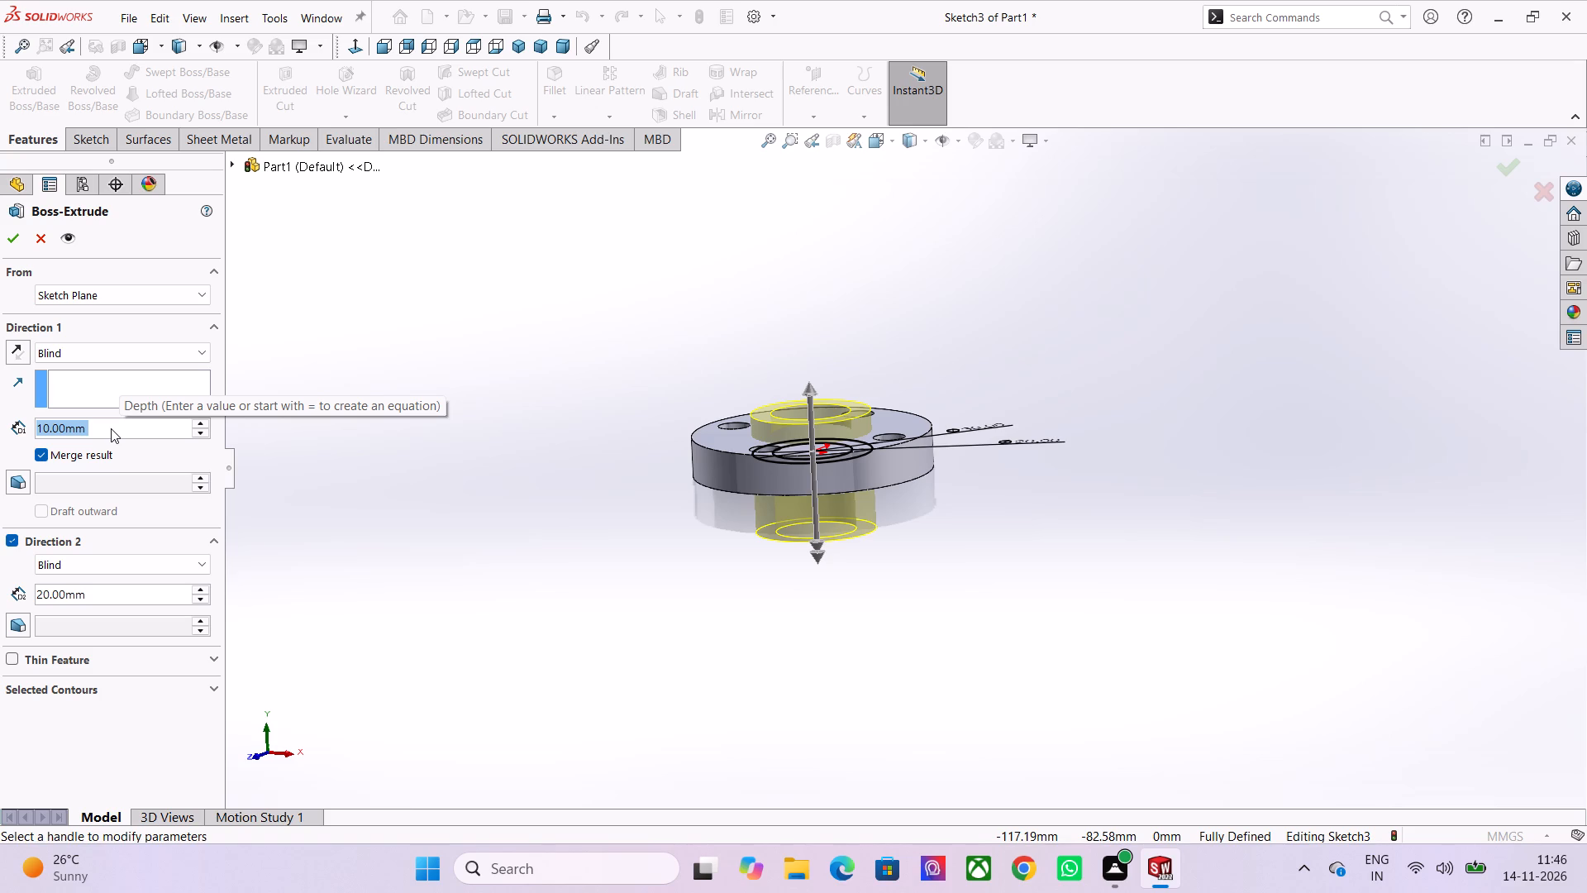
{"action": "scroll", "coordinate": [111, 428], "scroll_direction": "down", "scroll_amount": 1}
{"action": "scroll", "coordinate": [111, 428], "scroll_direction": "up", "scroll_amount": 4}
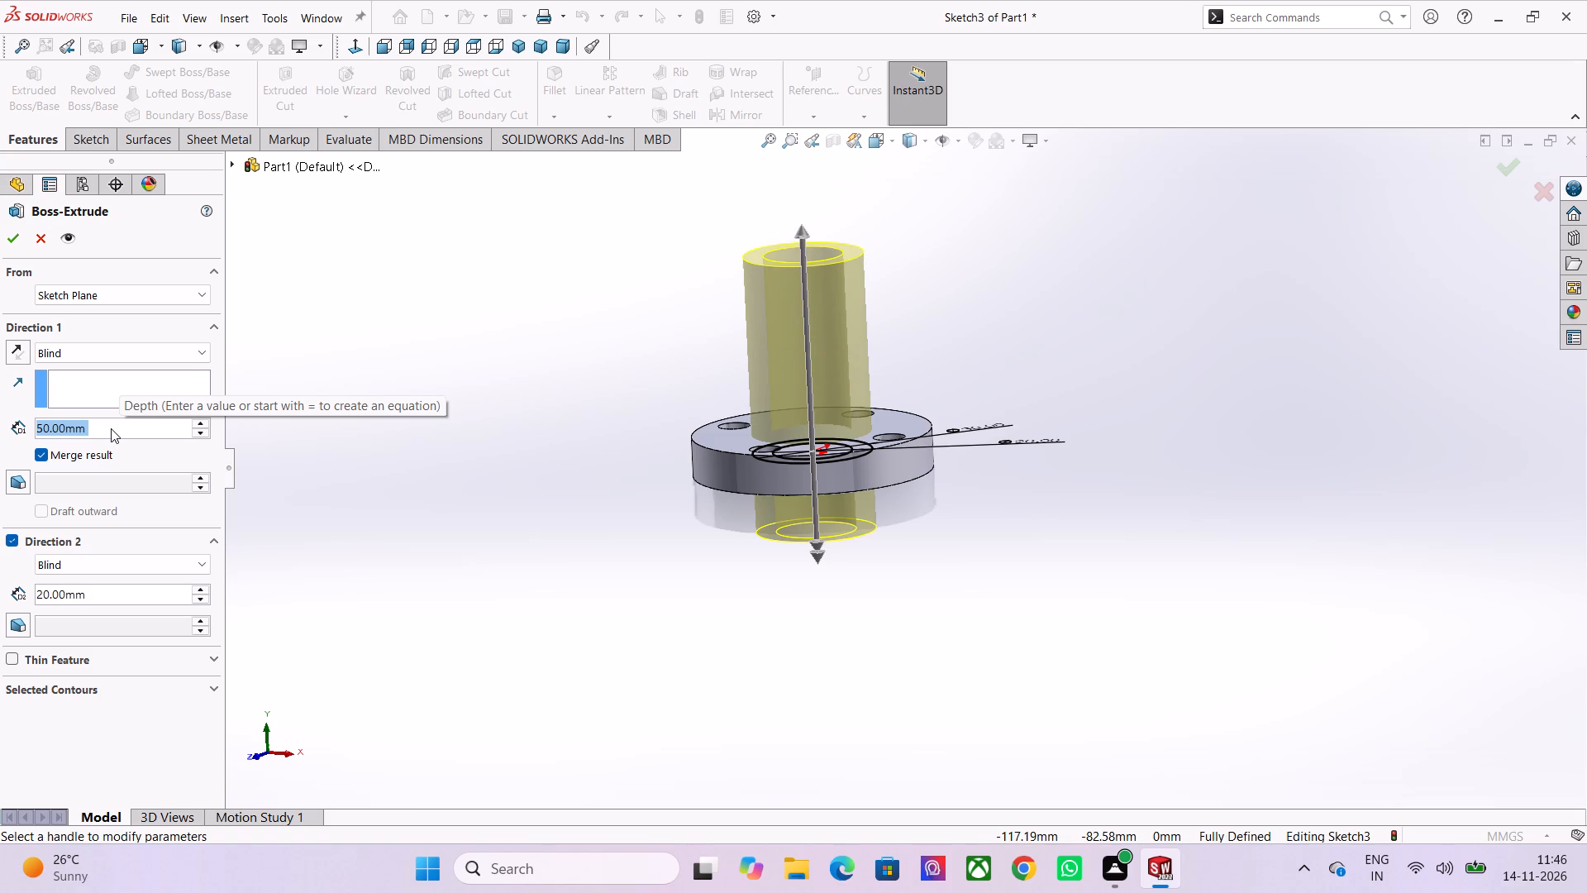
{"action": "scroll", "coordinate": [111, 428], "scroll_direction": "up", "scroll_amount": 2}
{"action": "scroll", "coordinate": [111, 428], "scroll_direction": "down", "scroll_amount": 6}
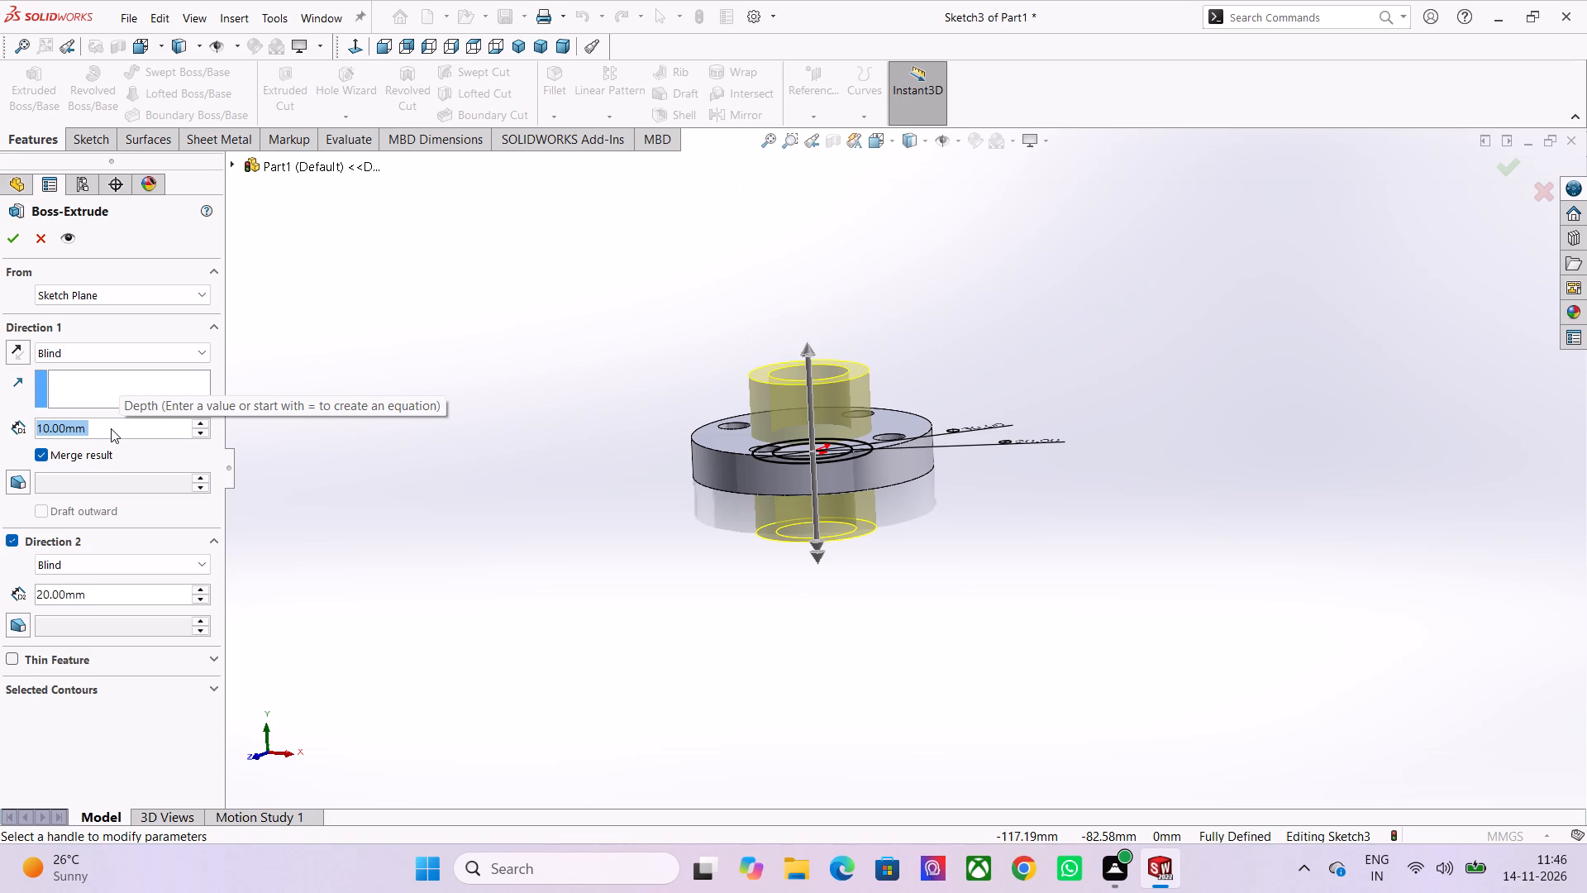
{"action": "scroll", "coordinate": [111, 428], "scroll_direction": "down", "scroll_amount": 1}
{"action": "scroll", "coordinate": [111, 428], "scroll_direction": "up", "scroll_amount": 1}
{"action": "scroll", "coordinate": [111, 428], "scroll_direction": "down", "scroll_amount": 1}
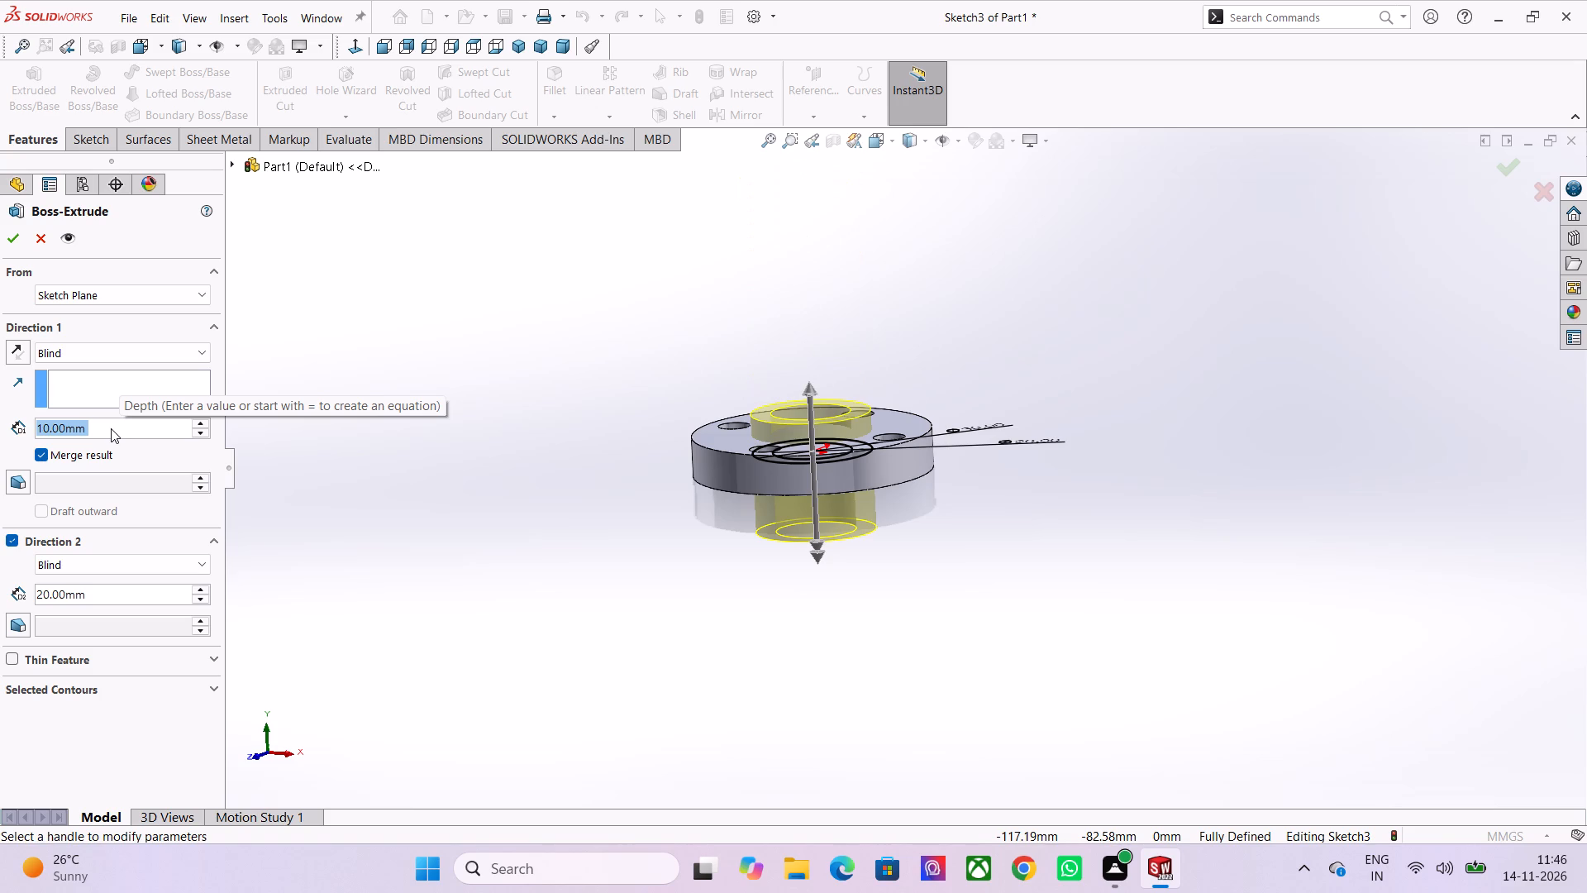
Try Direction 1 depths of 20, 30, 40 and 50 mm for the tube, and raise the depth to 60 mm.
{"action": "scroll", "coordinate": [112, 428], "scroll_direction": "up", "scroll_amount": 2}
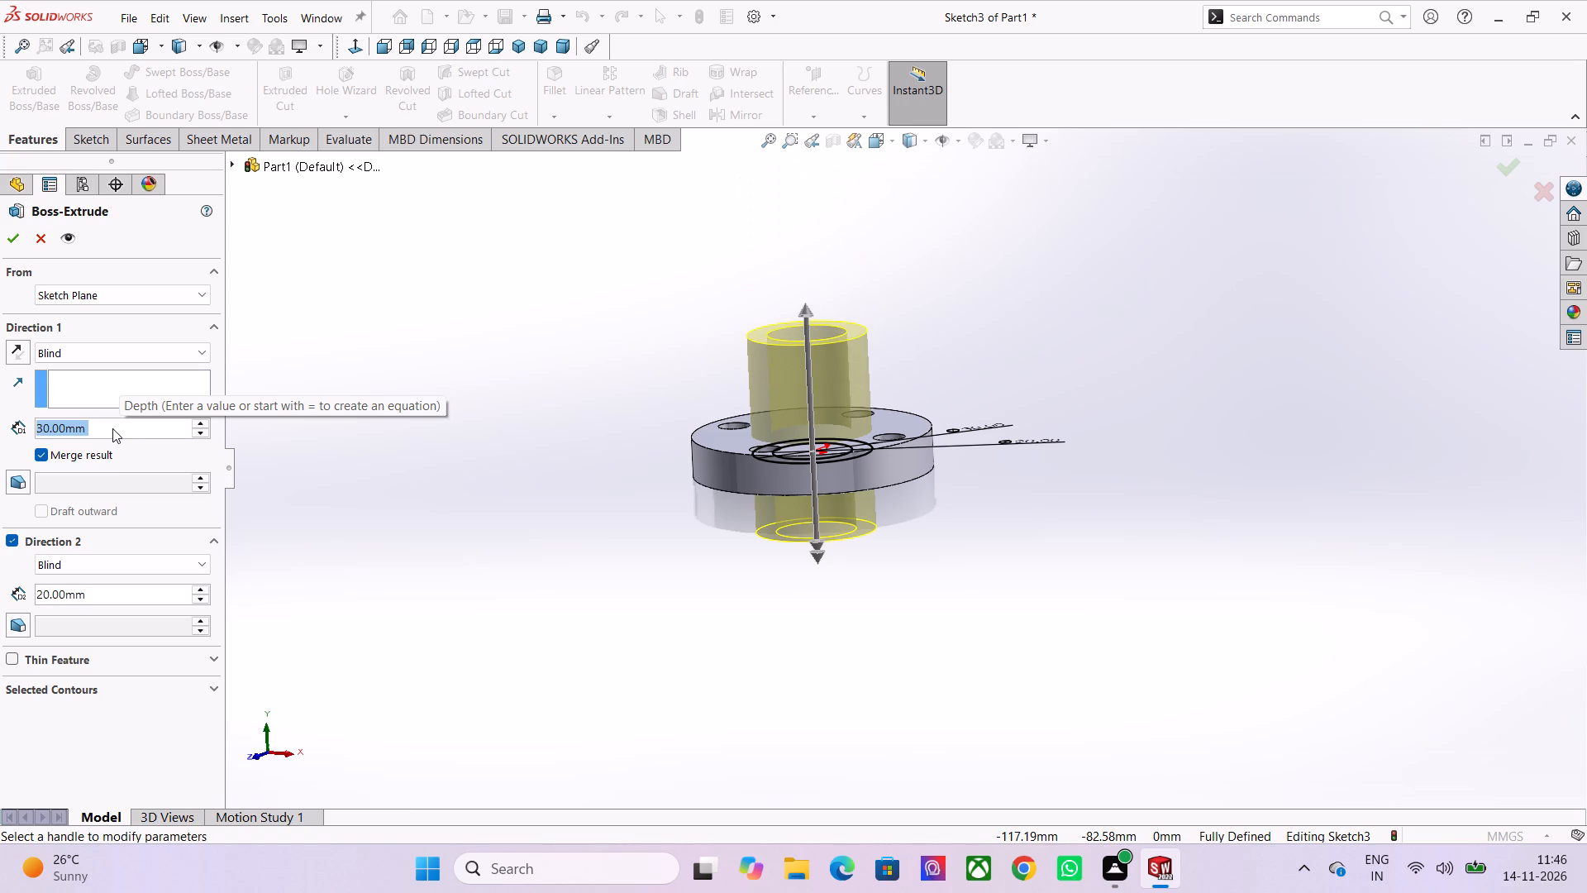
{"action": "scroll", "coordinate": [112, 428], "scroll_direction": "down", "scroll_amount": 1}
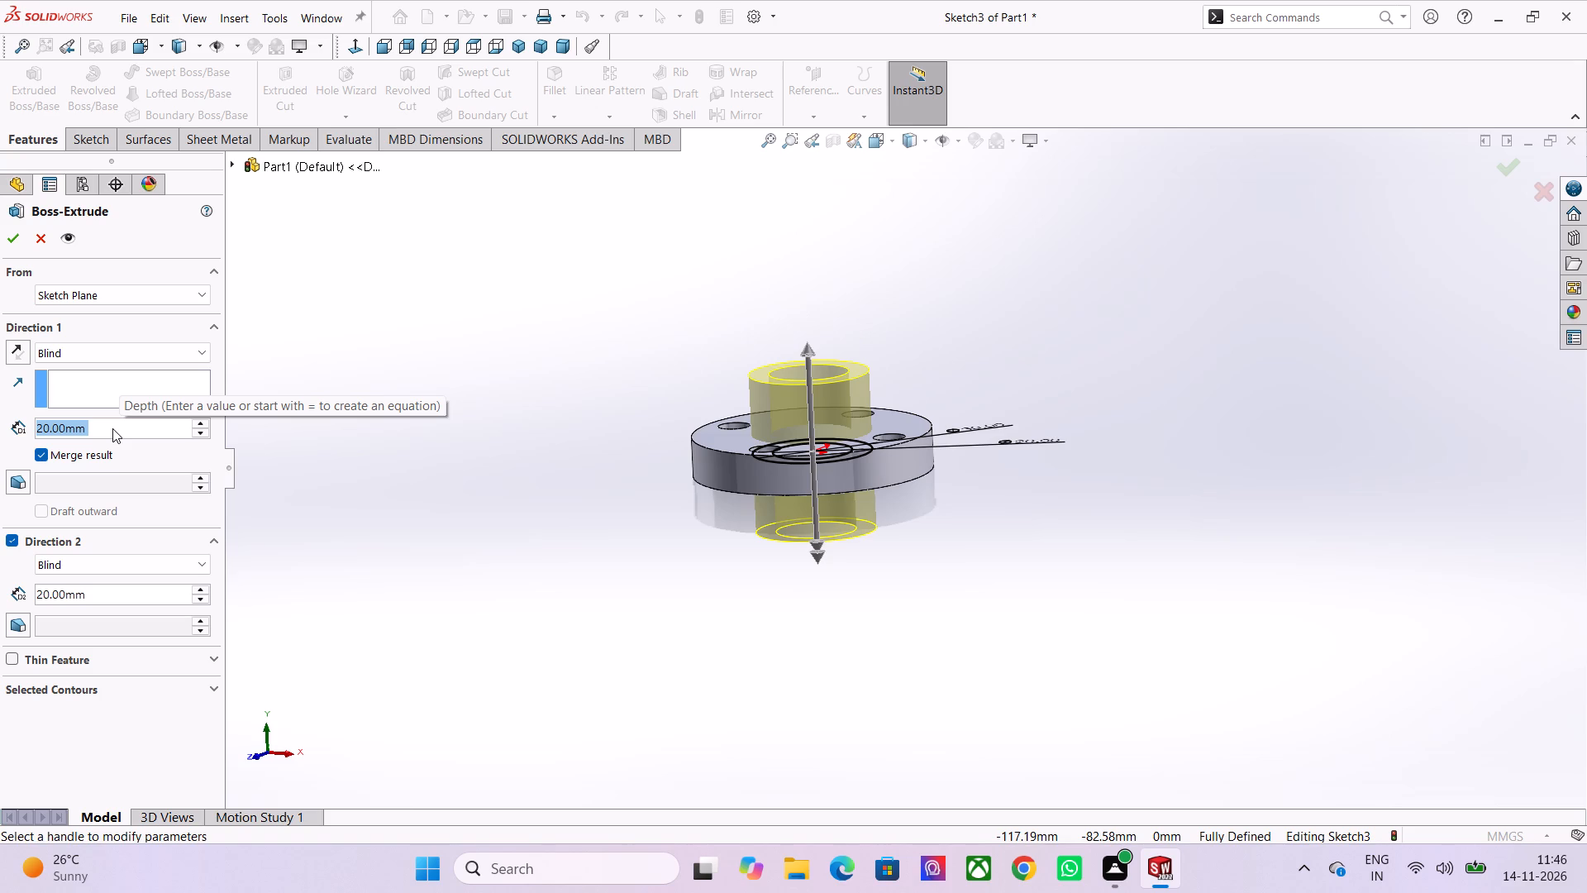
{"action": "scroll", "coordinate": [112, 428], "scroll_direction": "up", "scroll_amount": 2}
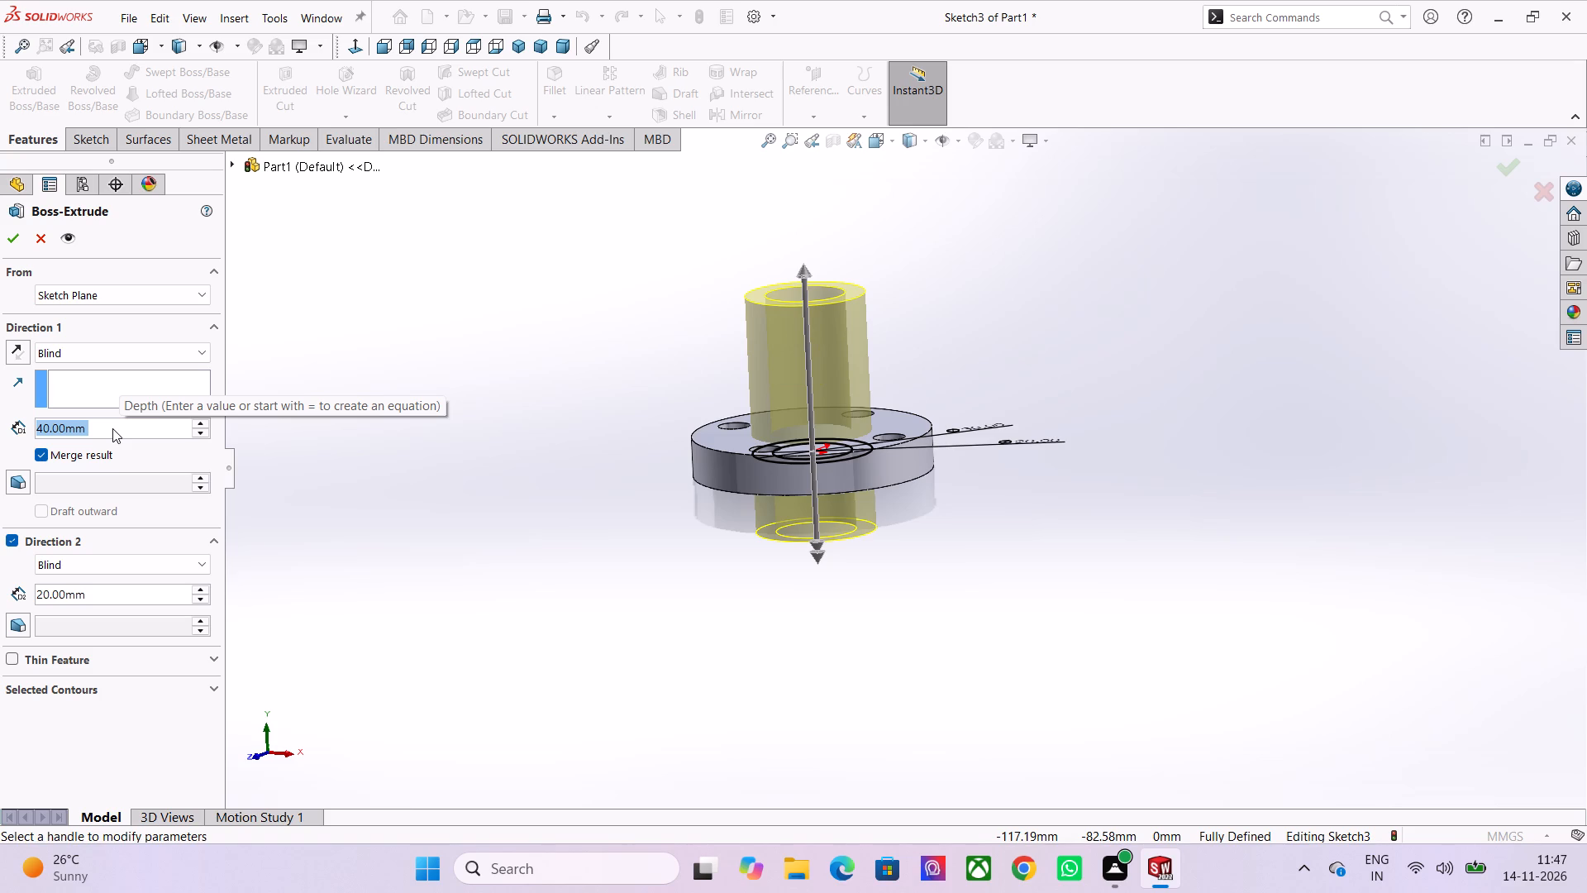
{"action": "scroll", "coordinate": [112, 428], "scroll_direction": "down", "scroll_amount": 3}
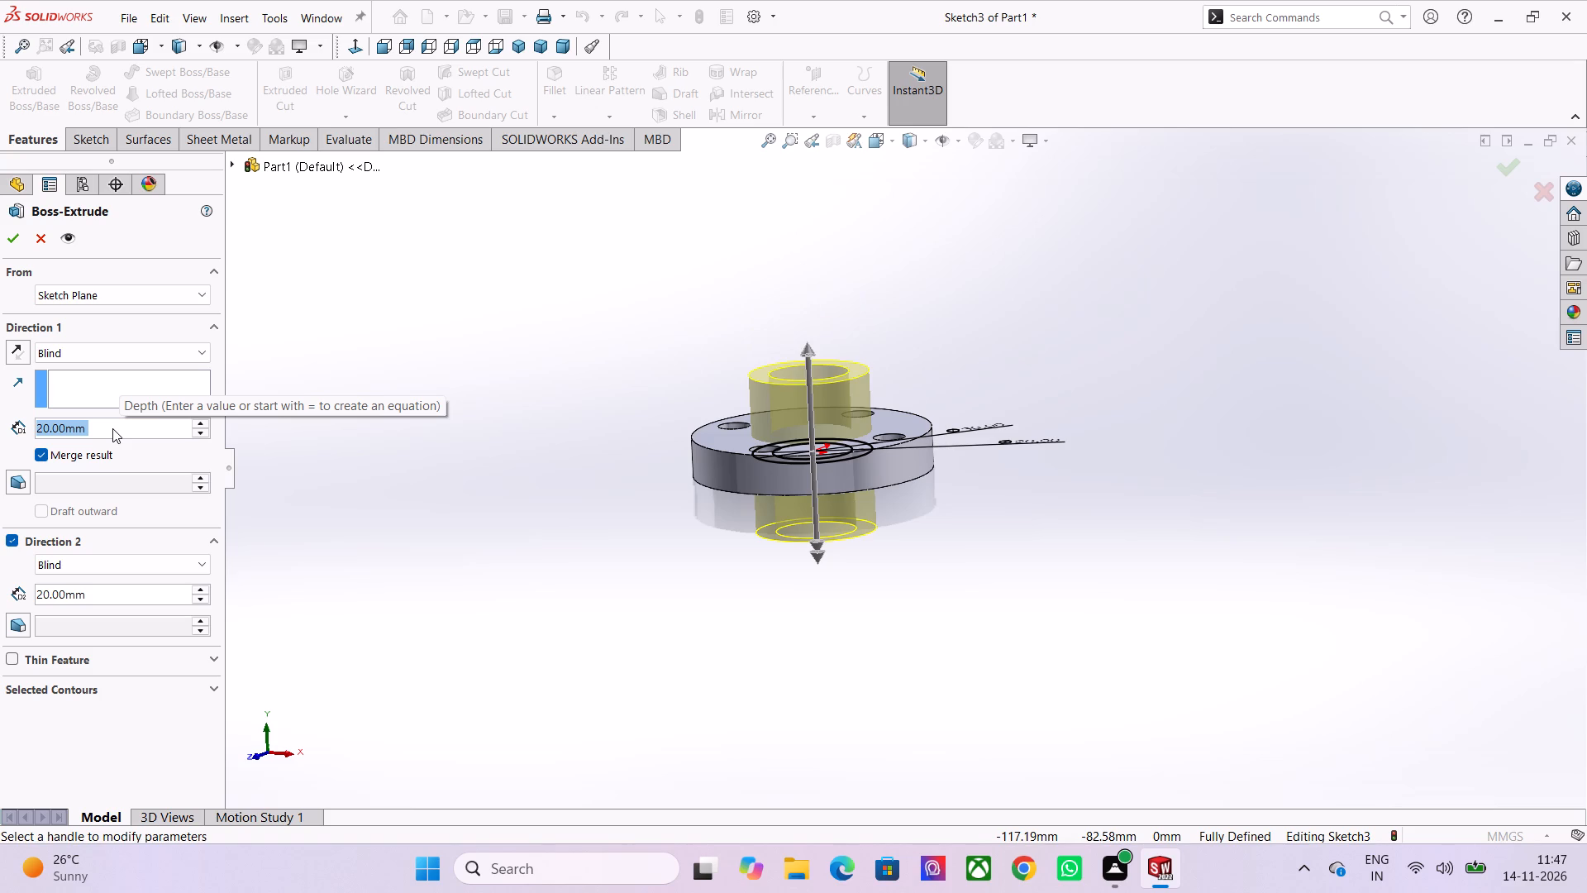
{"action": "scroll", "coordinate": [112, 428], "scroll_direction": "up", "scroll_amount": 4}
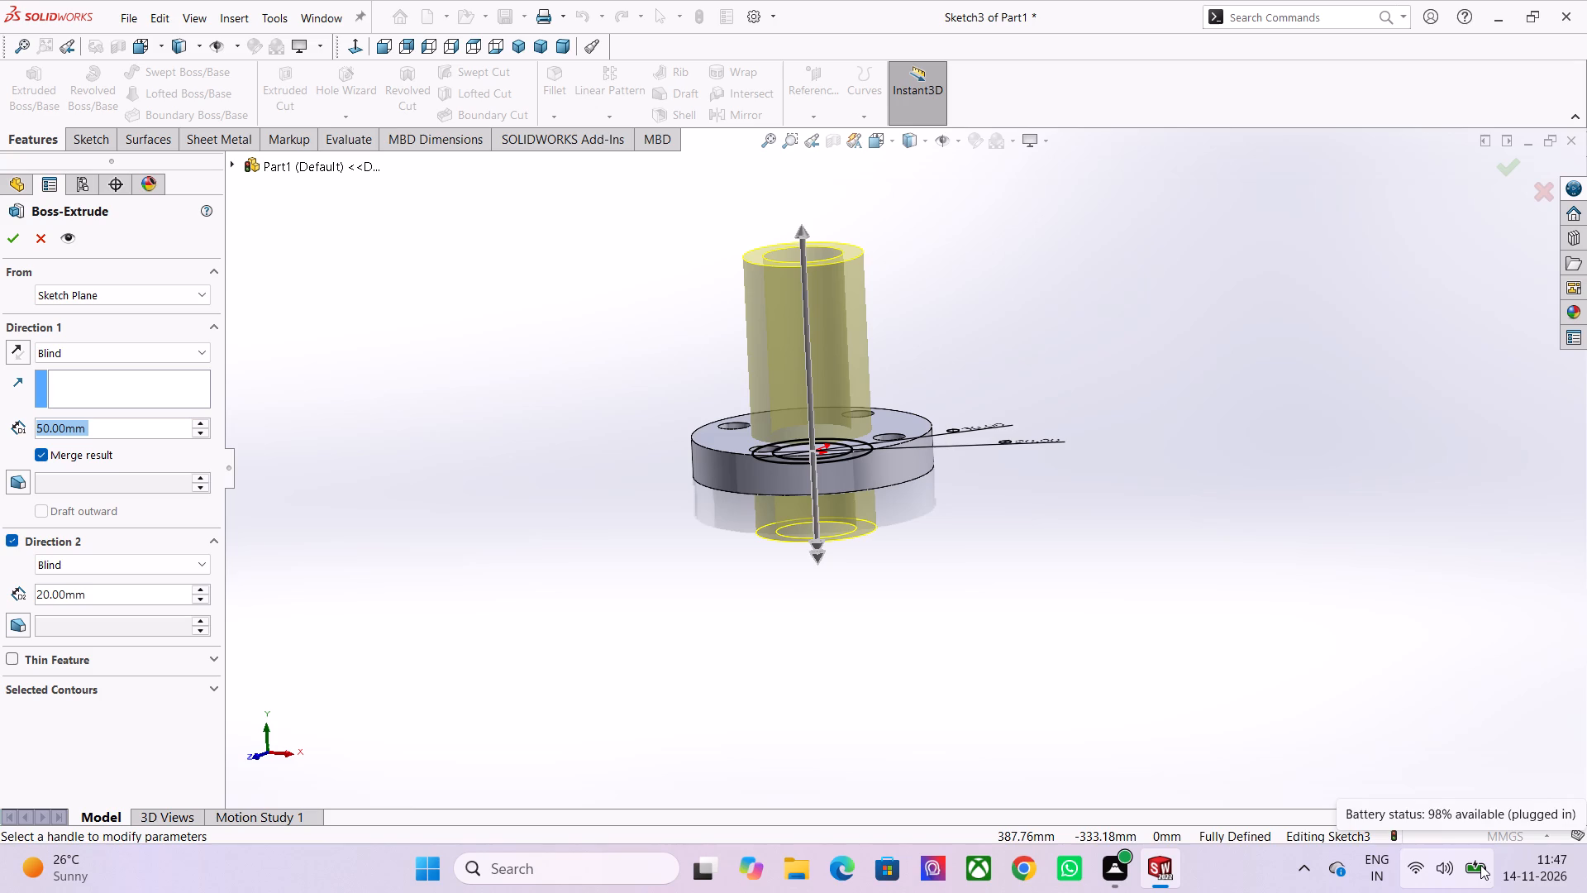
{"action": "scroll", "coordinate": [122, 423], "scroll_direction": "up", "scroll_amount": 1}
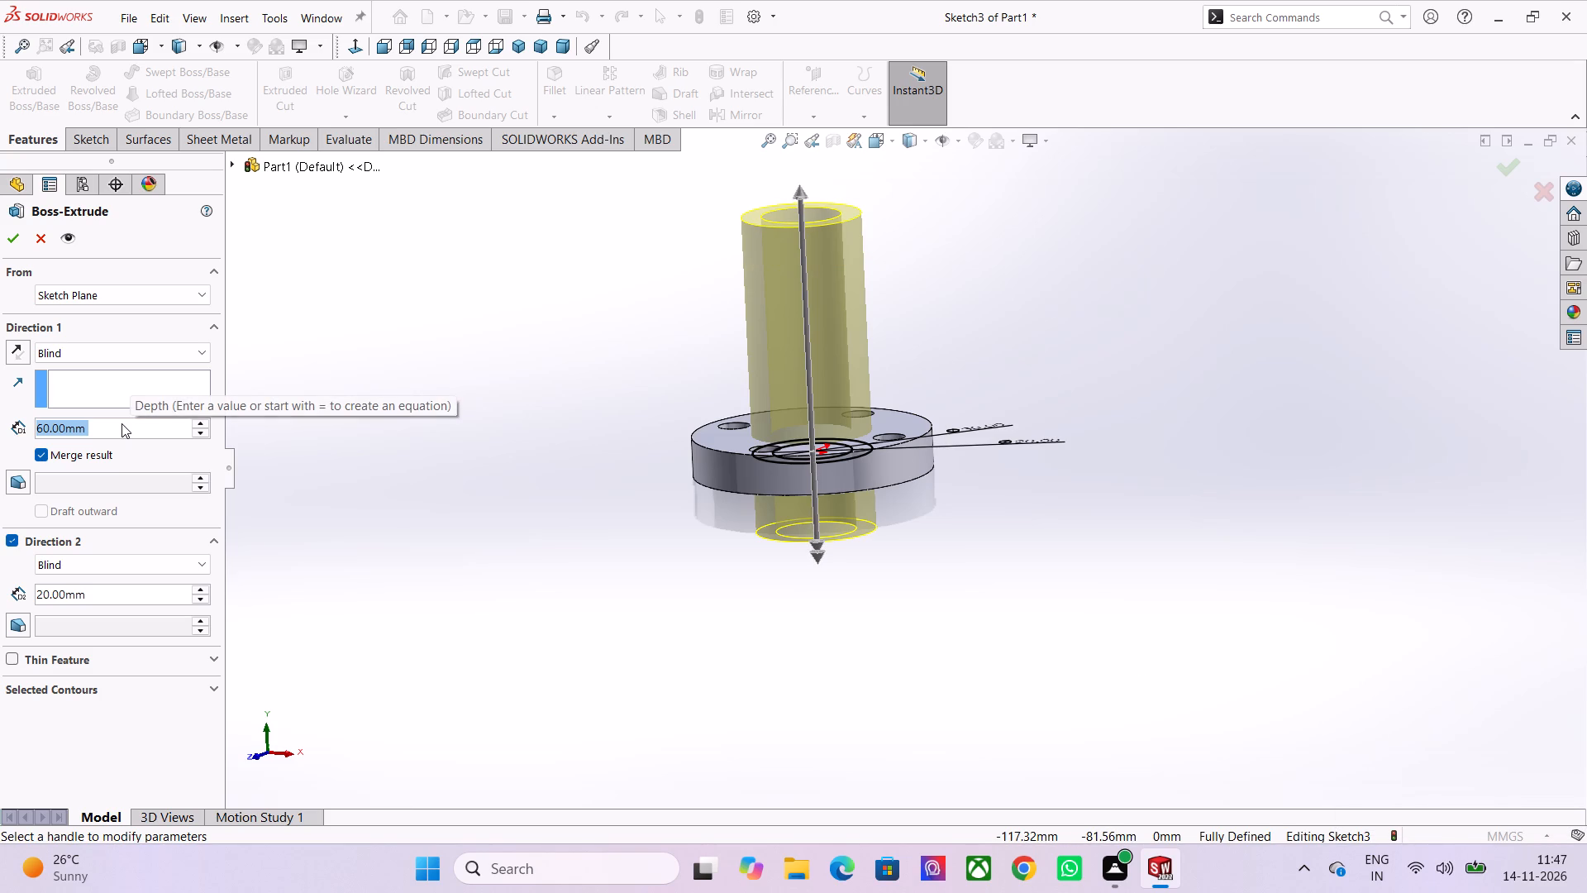
Try Direction 1 depths of 50 and 70 mm for the boss extrusion, and set the depth to 10 mm.
{"action": "scroll", "coordinate": [117, 430], "scroll_direction": "down", "scroll_amount": 1}
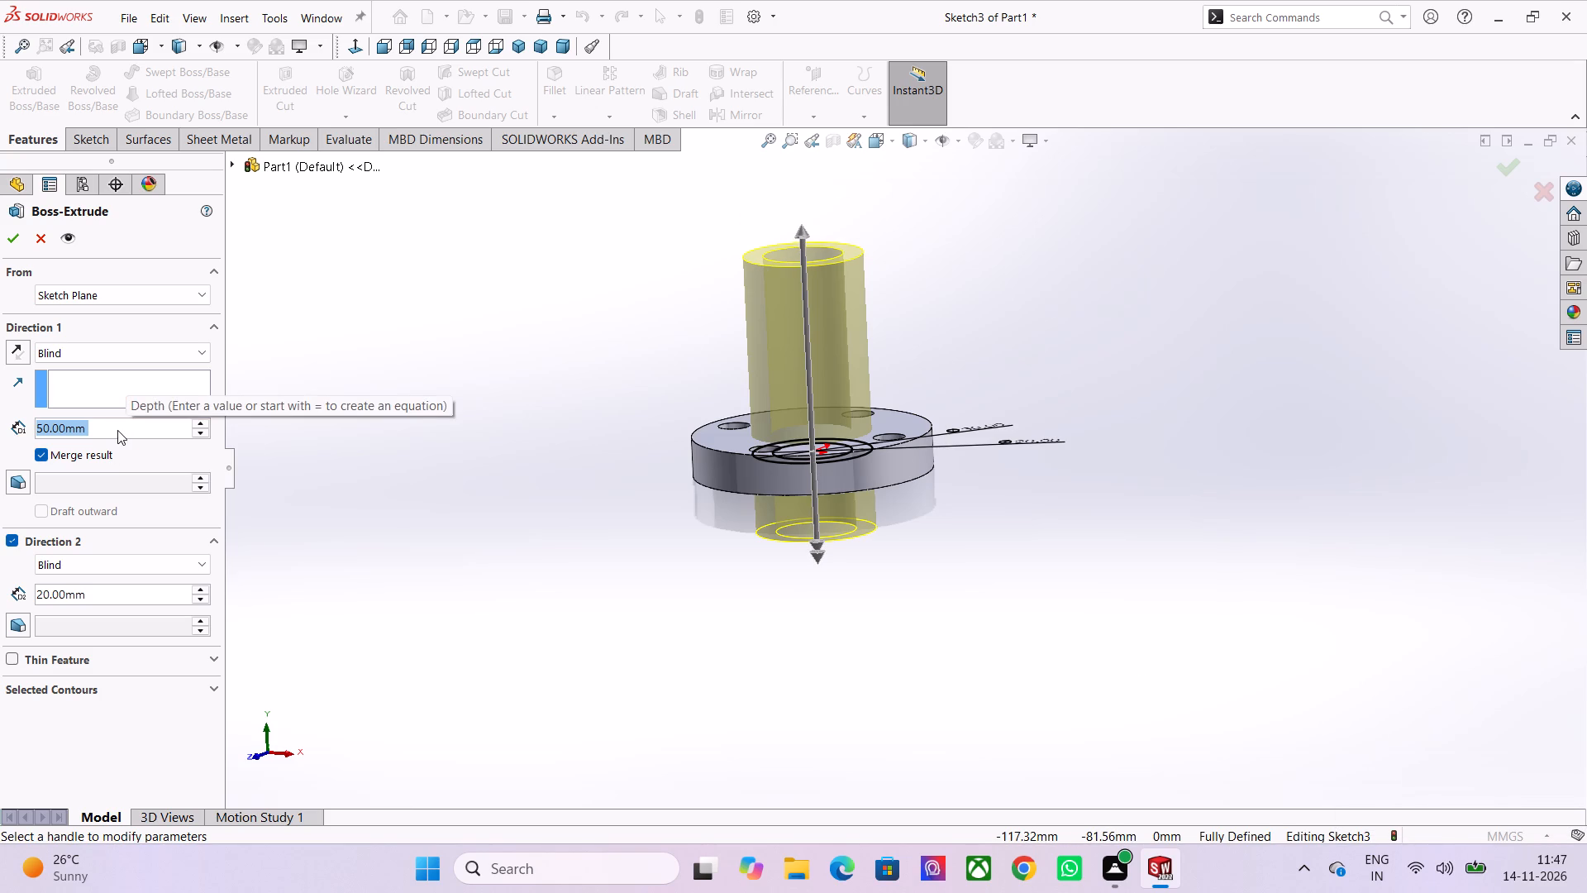
{"action": "scroll", "coordinate": [117, 430], "scroll_direction": "up", "scroll_amount": 3}
{"action": "scroll", "coordinate": [117, 430], "scroll_direction": "down", "scroll_amount": 1}
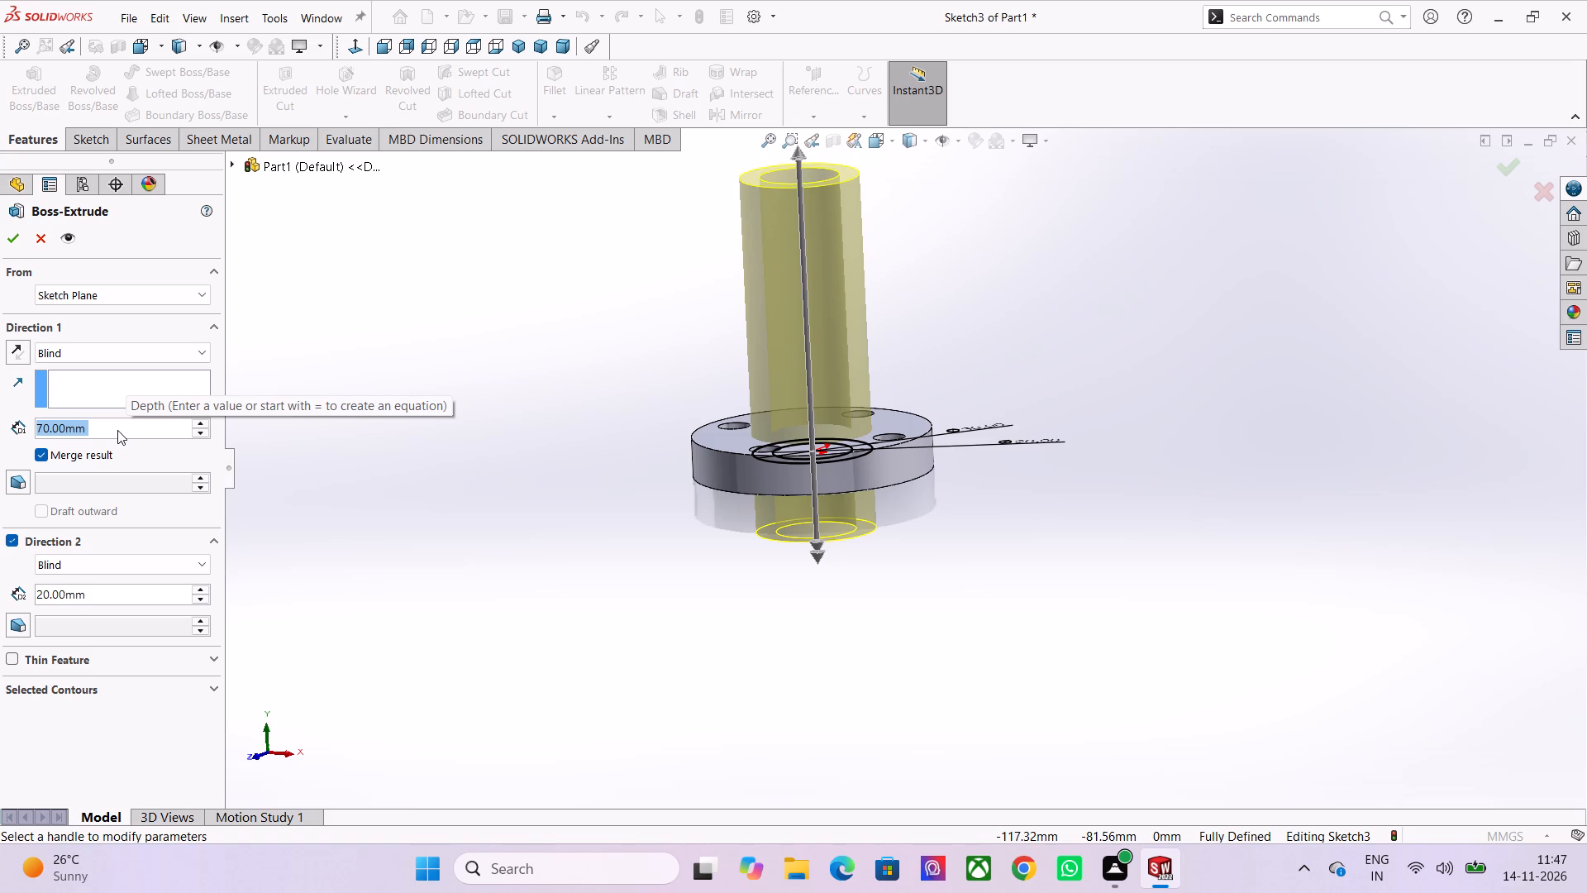
{"action": "scroll", "coordinate": [117, 430], "scroll_direction": "down", "scroll_amount": 7}
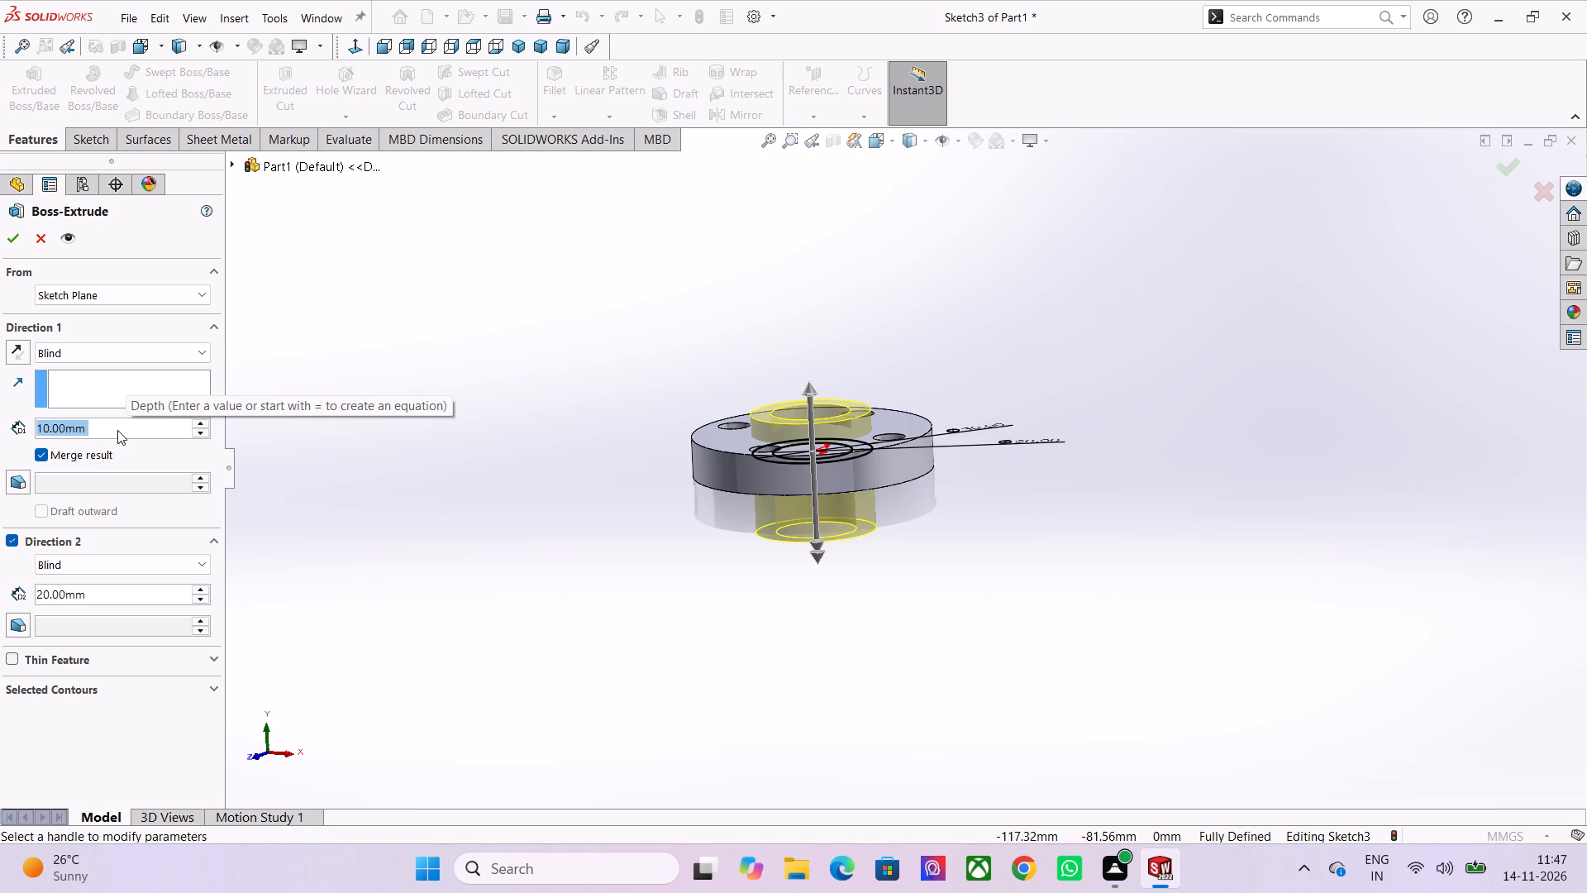
{"action": "scroll", "coordinate": [117, 430], "scroll_direction": "down", "scroll_amount": 1}
{"action": "scroll", "coordinate": [117, 430], "scroll_direction": "up", "scroll_amount": 3}
{"action": "scroll", "coordinate": [117, 430], "scroll_direction": "down", "scroll_amount": 3}
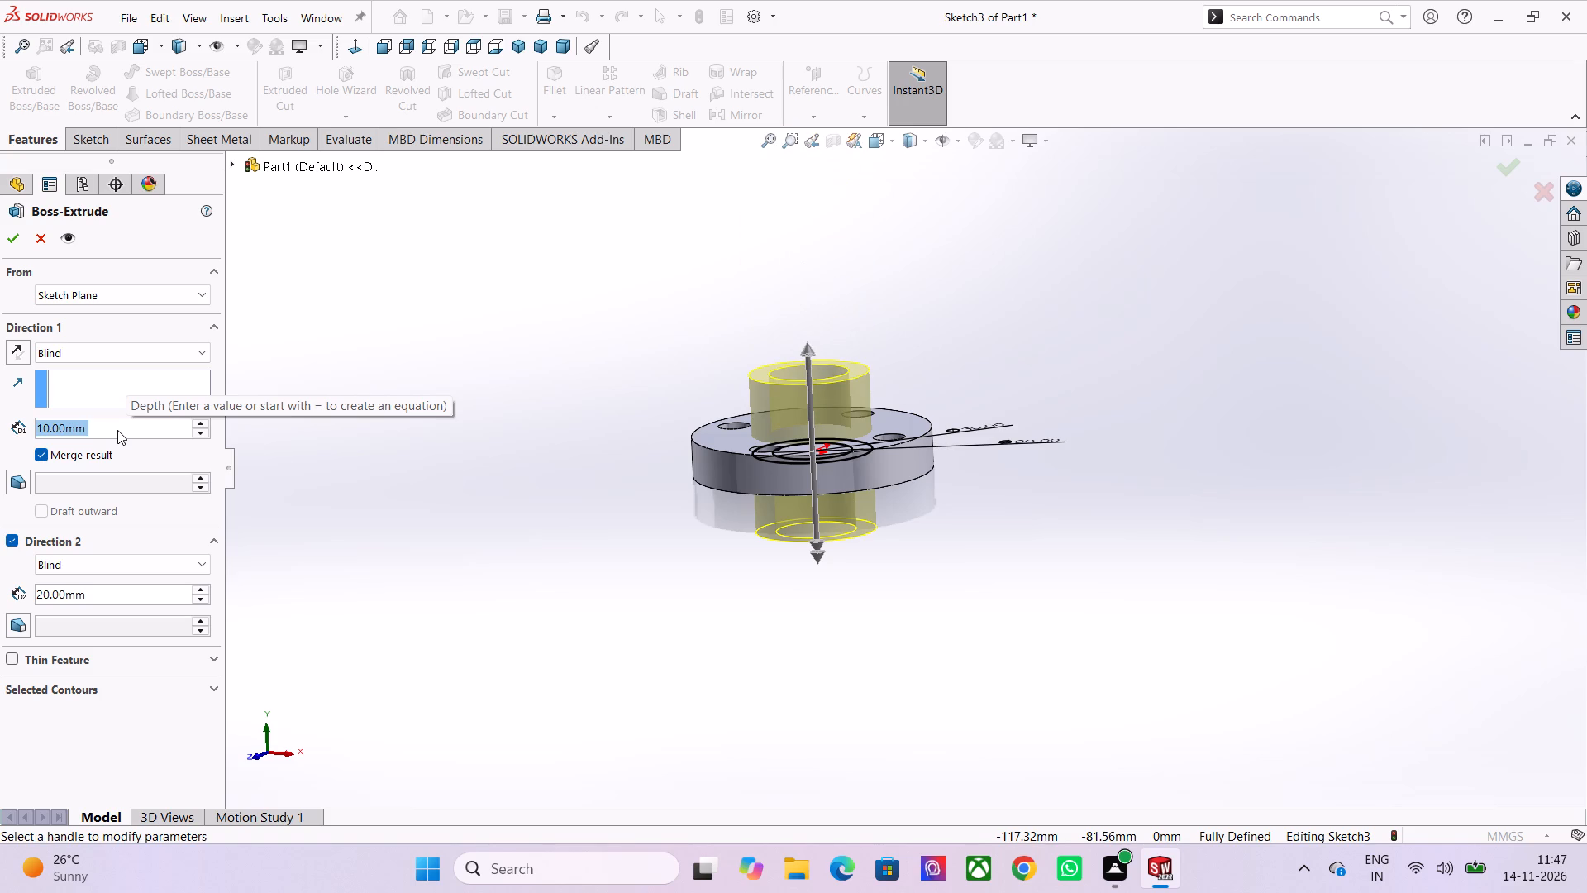
{"action": "scroll", "coordinate": [117, 430], "scroll_direction": "down", "scroll_amount": 1}
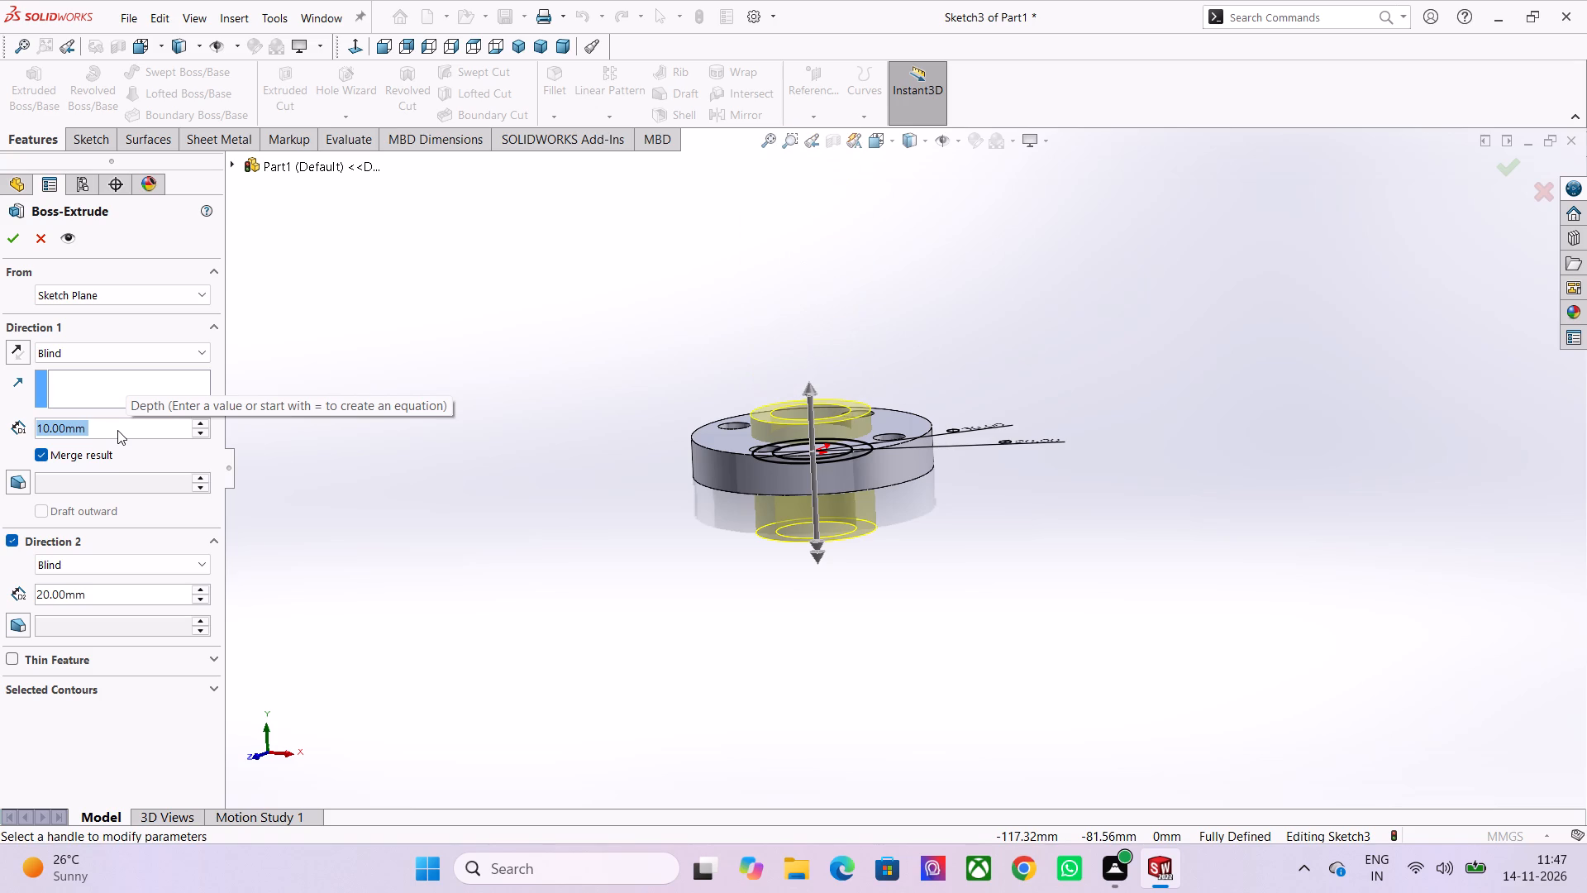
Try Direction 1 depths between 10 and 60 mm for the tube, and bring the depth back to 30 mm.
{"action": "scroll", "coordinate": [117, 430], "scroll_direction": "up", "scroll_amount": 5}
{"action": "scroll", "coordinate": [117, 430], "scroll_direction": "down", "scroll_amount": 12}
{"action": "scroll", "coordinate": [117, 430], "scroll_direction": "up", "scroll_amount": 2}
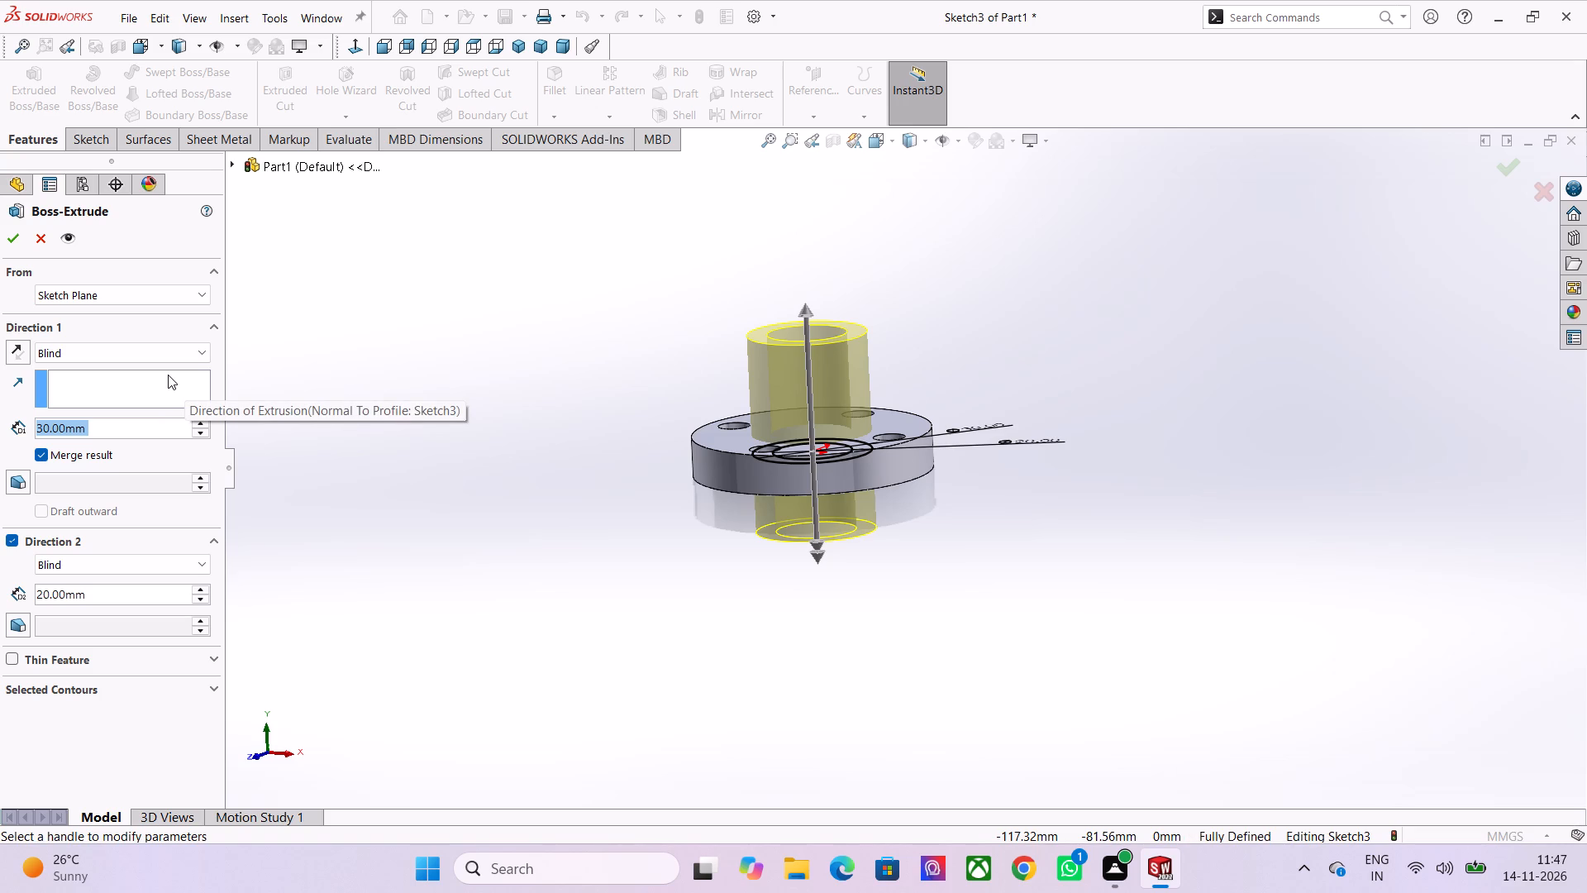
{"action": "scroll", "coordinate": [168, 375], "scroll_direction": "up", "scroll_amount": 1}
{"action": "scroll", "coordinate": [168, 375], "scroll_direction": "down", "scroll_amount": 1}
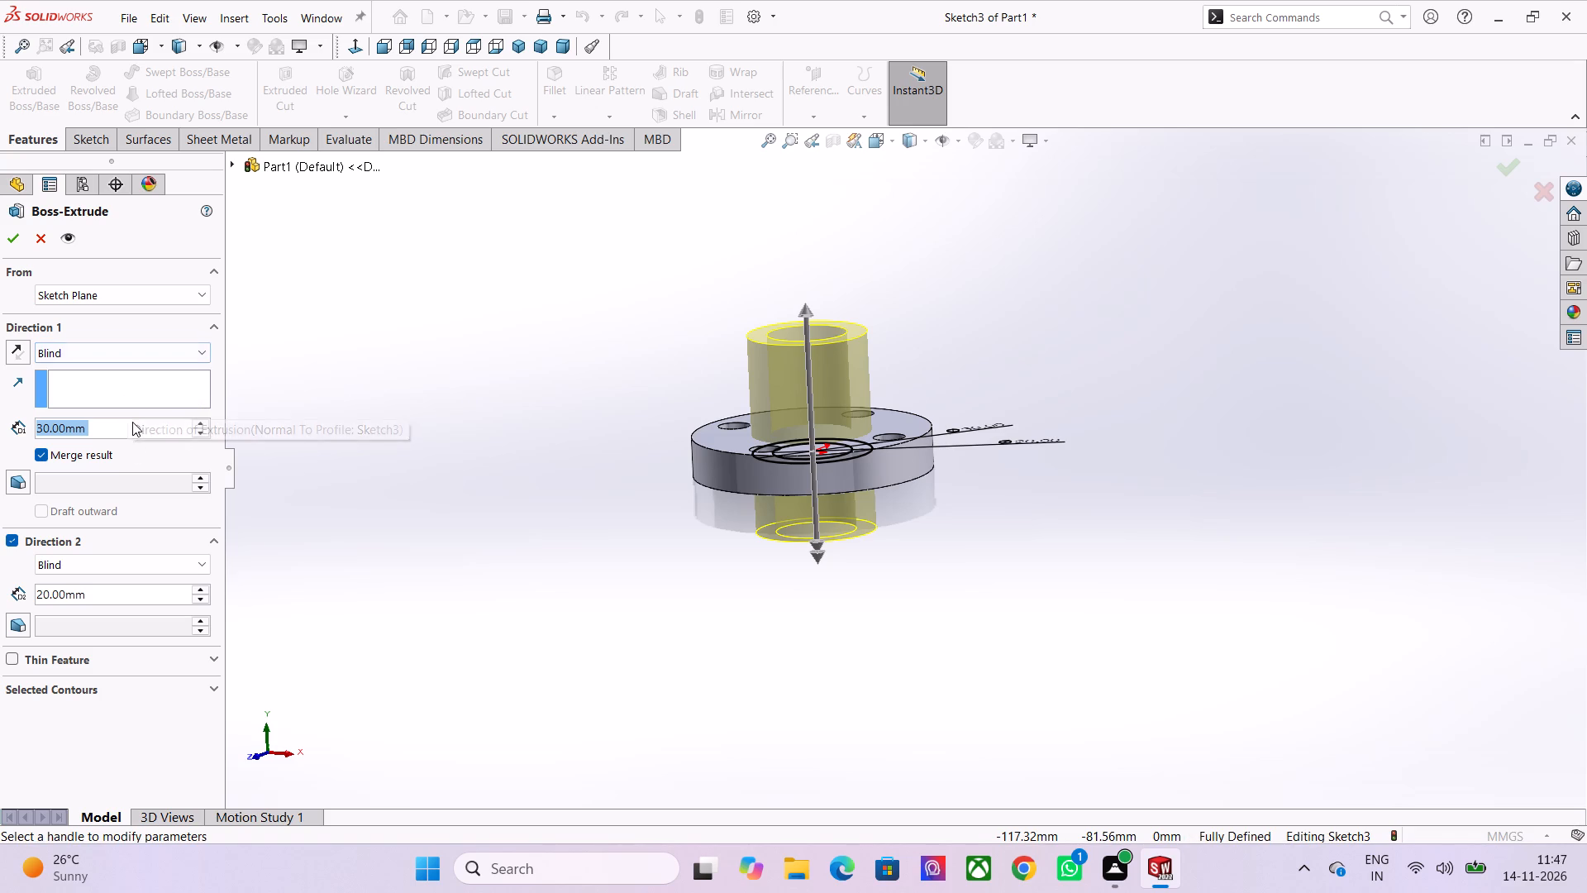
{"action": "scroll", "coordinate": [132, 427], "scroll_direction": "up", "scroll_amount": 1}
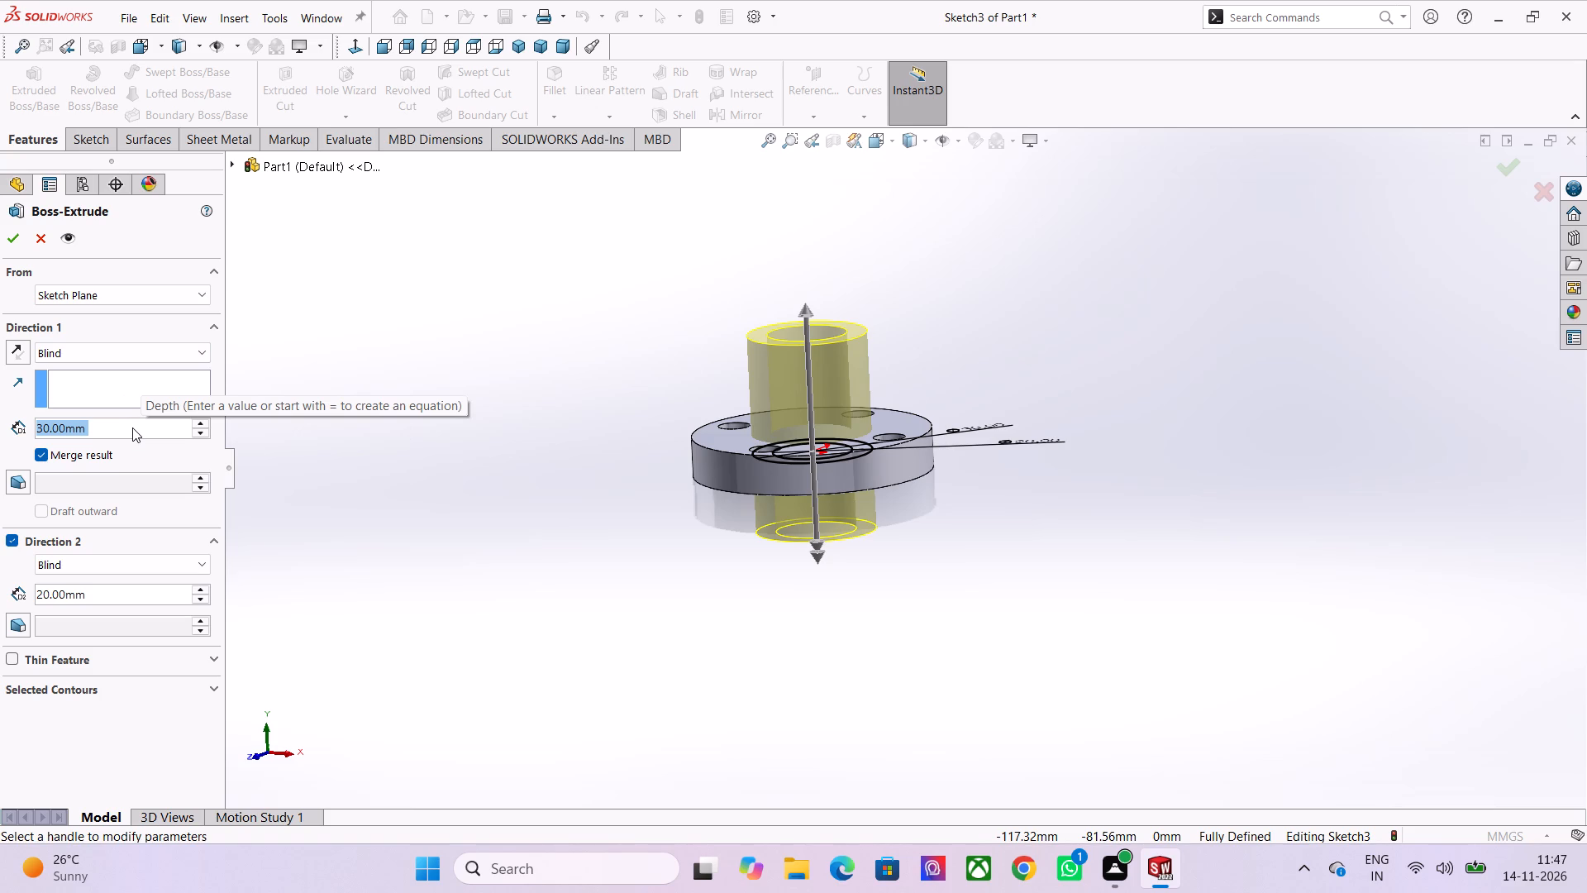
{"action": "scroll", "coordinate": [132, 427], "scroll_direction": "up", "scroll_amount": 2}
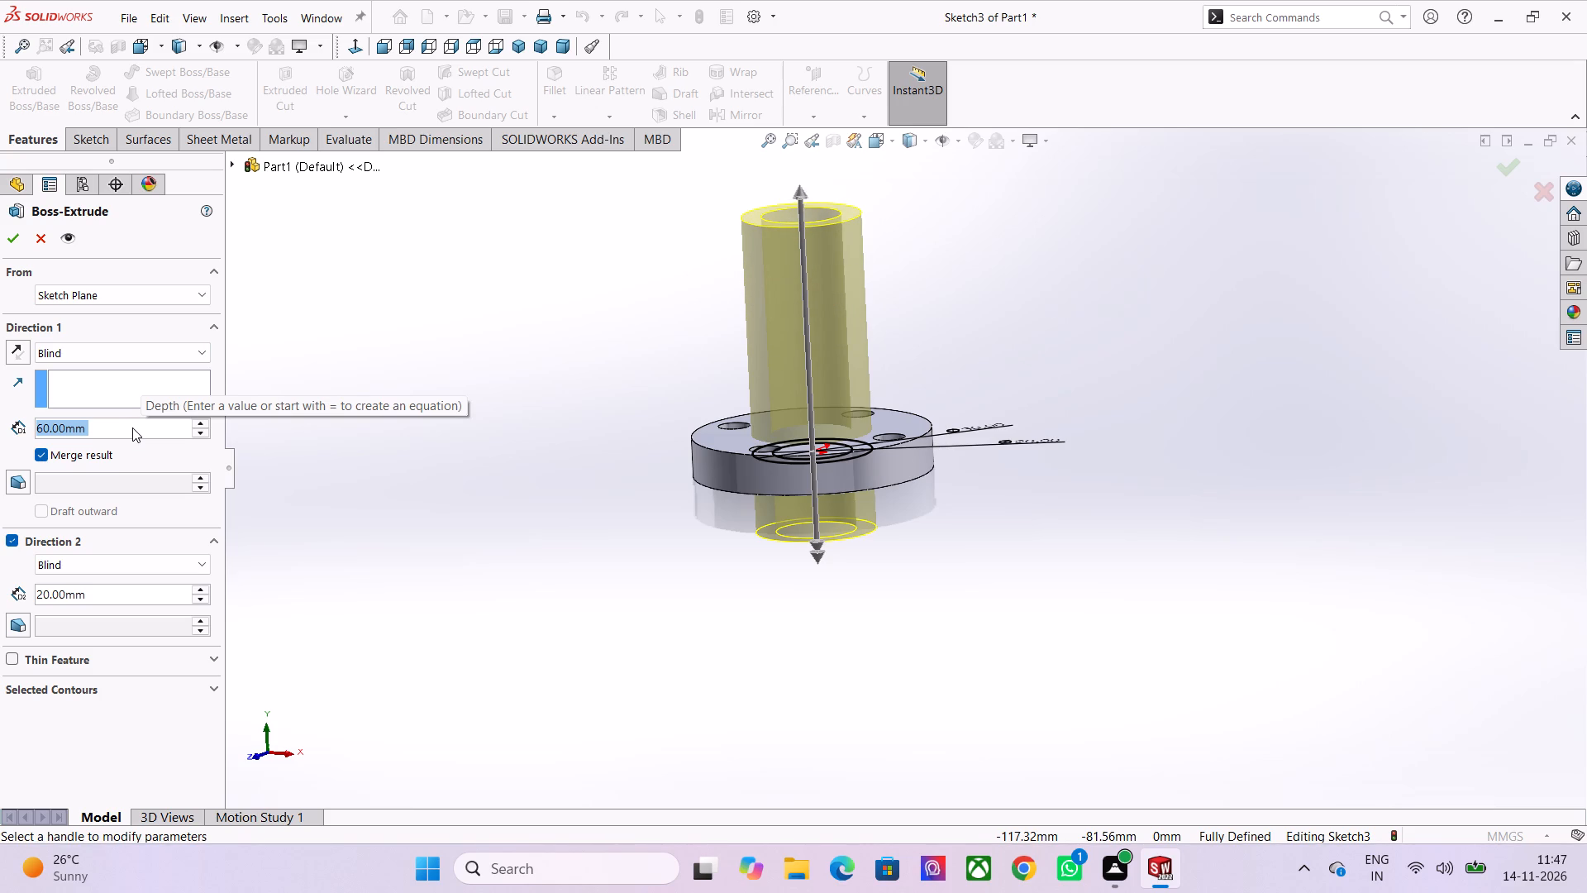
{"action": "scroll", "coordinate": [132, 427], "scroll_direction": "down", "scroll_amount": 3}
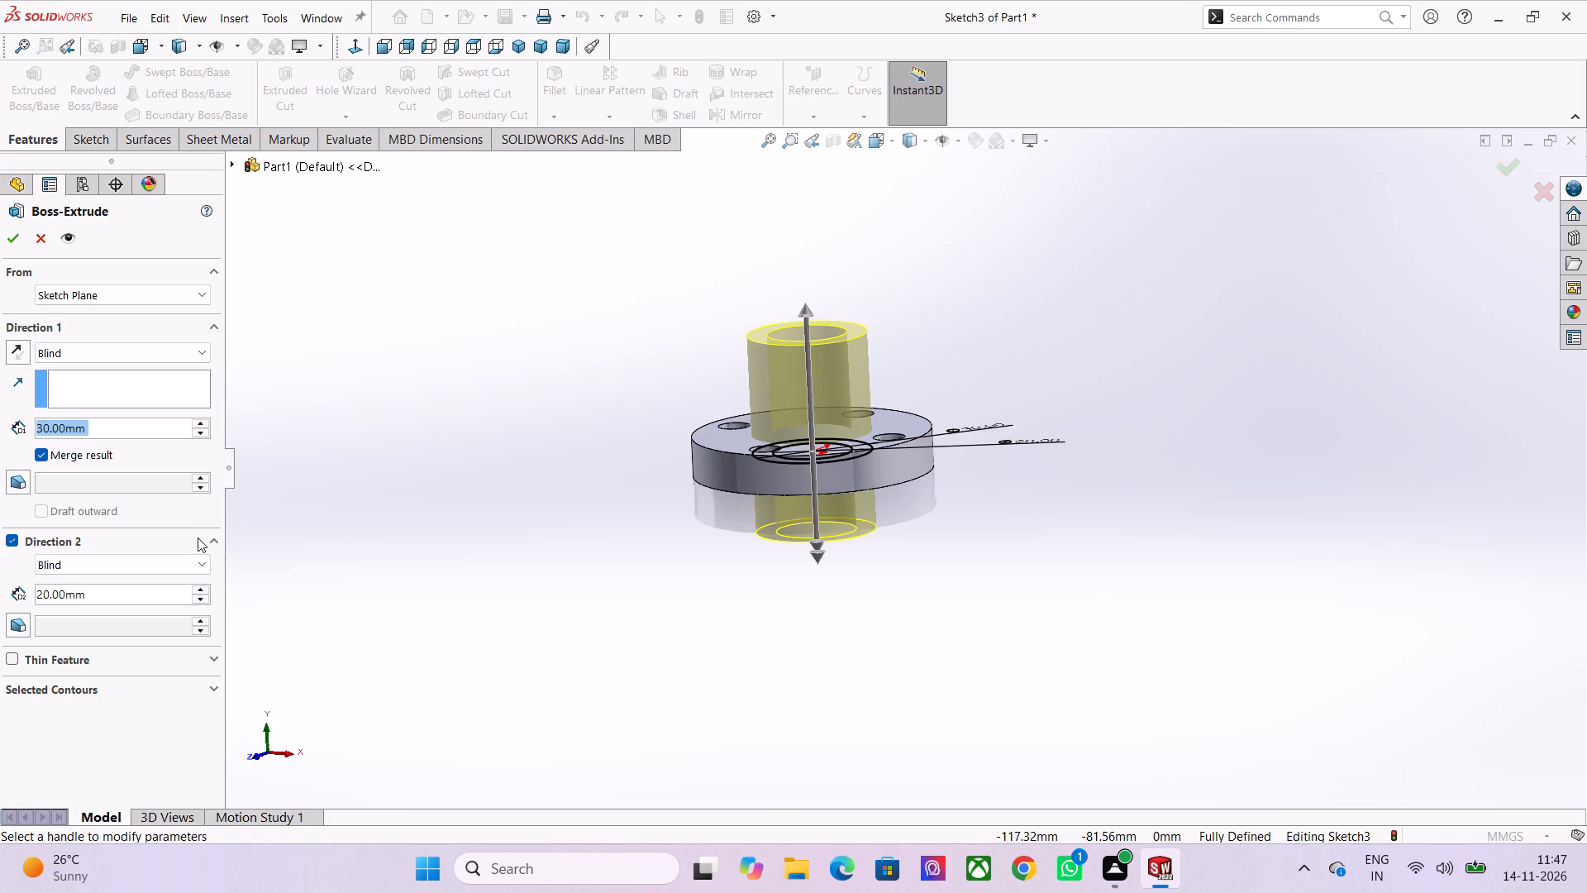
Set the tube's Direction 1 depth to 40 mm and complete the two-direction boss extrusion.
{"action": "scroll", "coordinate": [153, 426], "scroll_direction": "up", "scroll_amount": 1}
{"action": "left_click", "coordinate": [17, 229]}
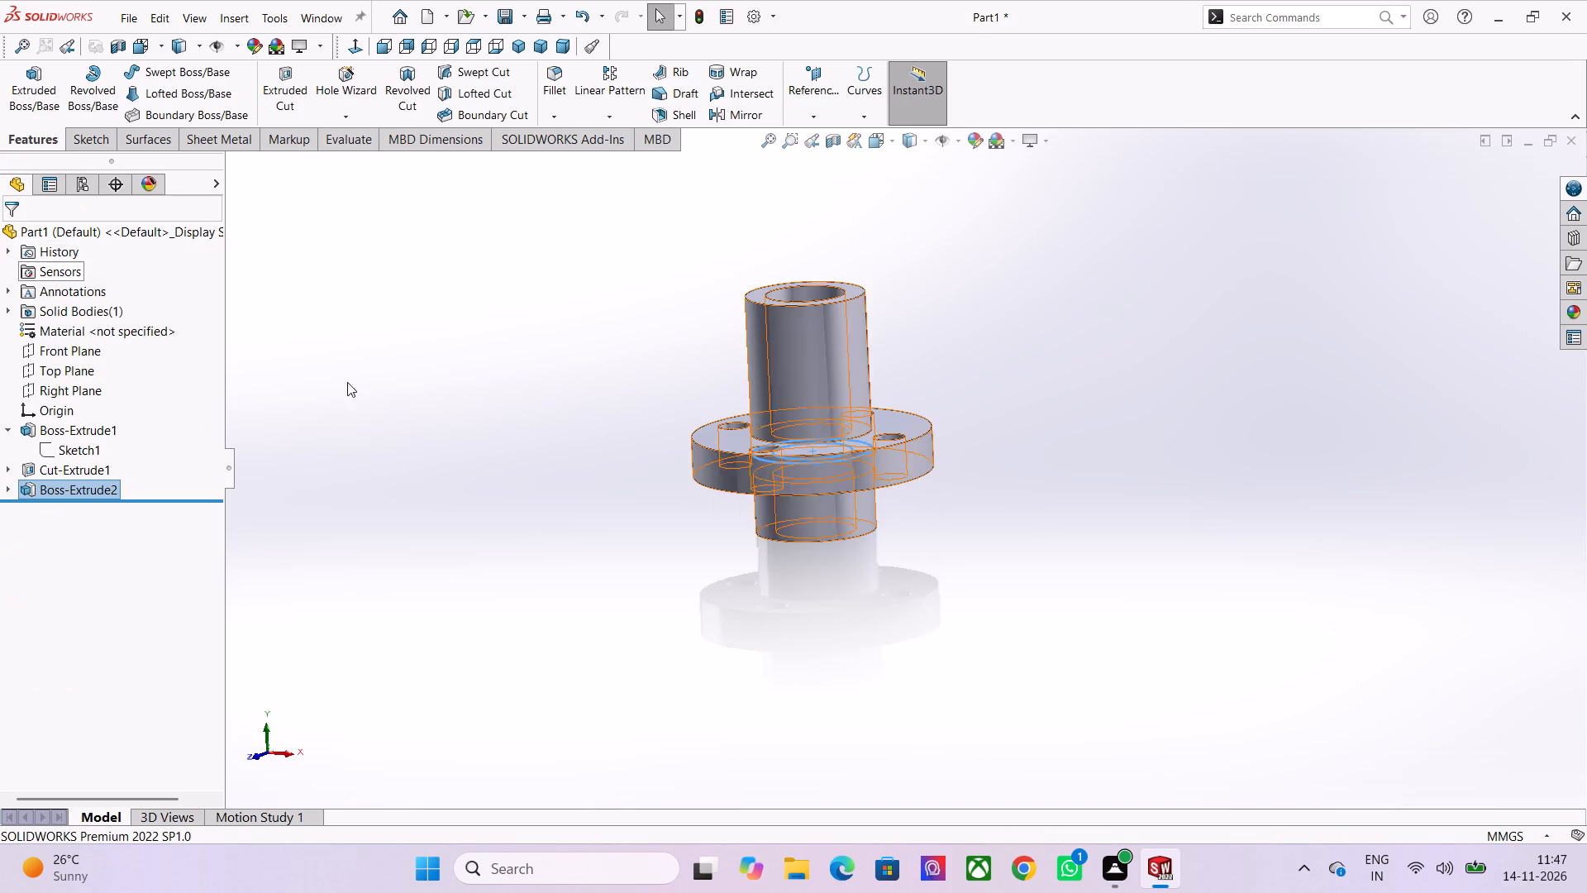
Apply a turquoise colour from the standard swatches to the whole part.
{"action": "left_click", "coordinate": [644, 528]}
{"action": "middle_click", "coordinate": [689, 513]}
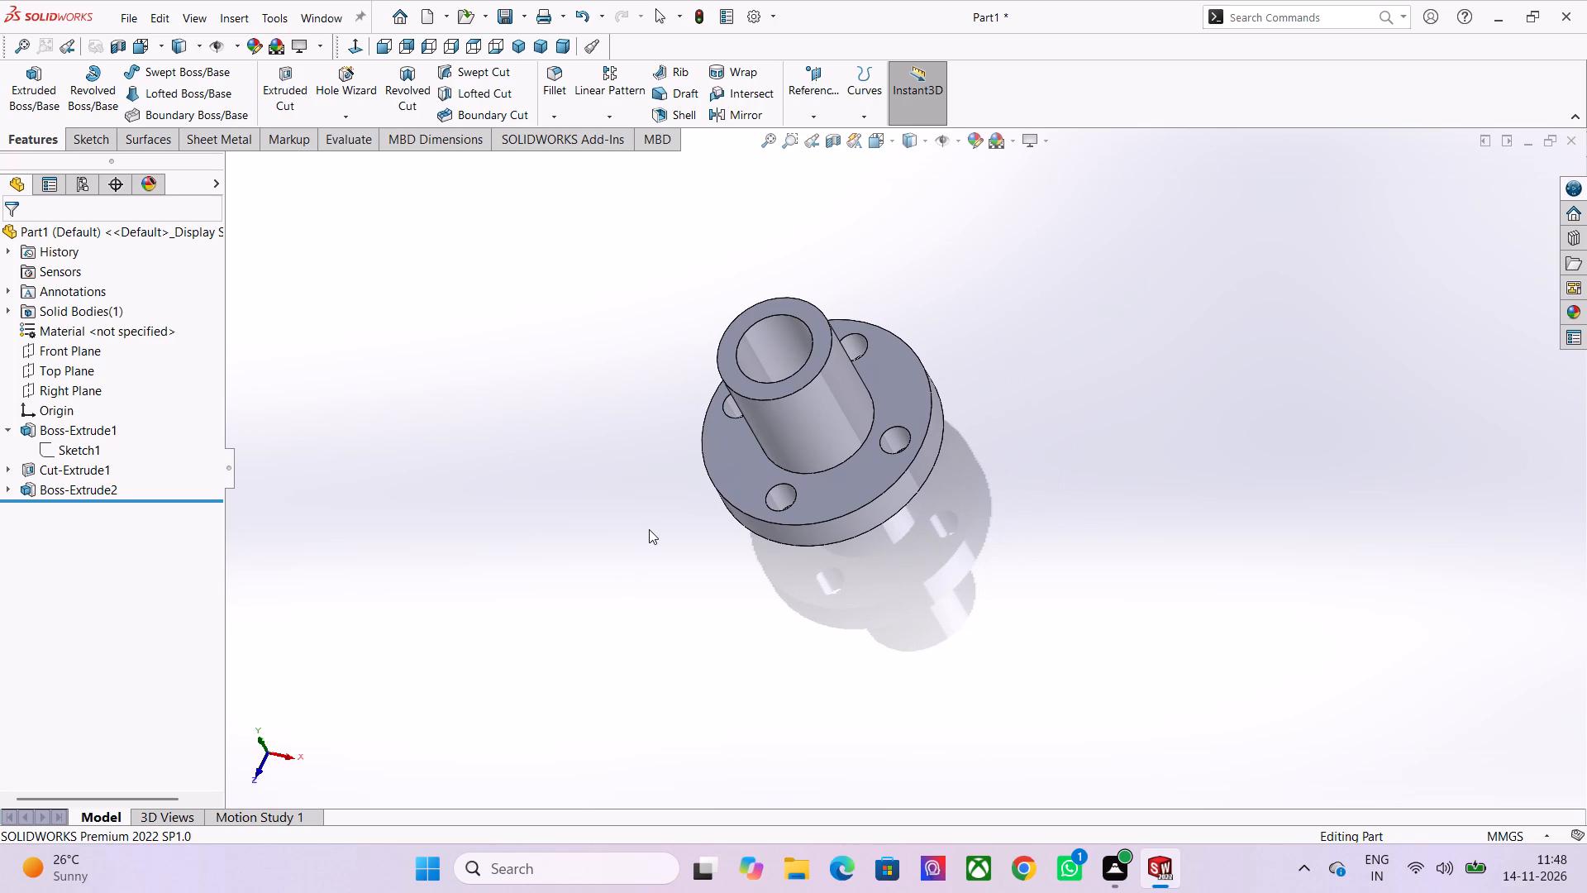
{"action": "middle_click_drag", "start_coordinate": [949, 648], "coordinate": [945, 511]}
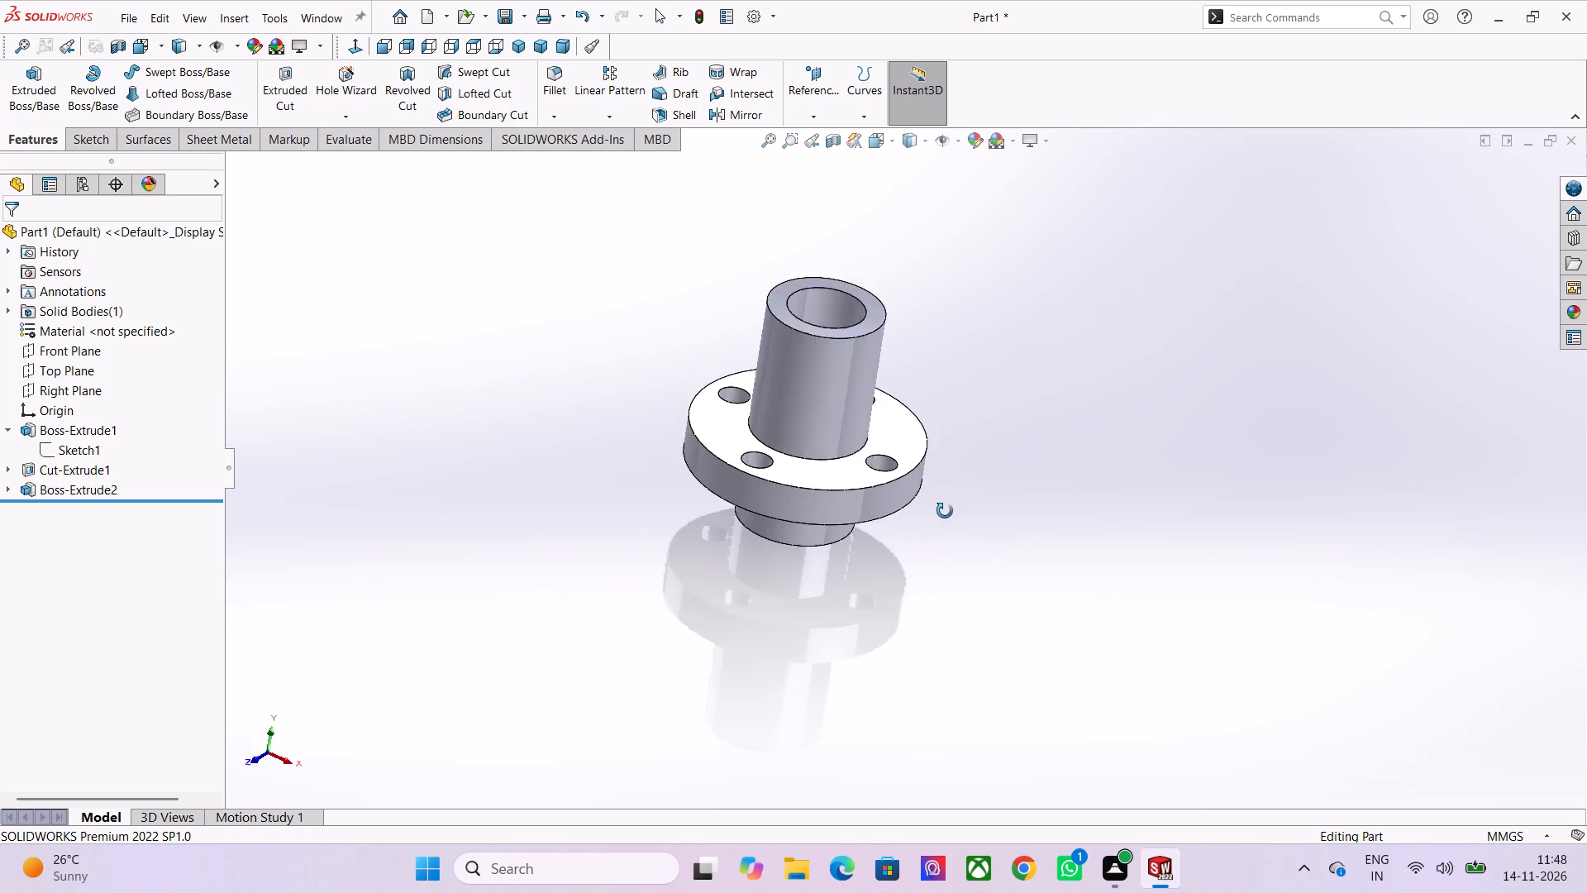
{"action": "middle_click_drag", "start_coordinate": [945, 511], "coordinate": [922, 571]}
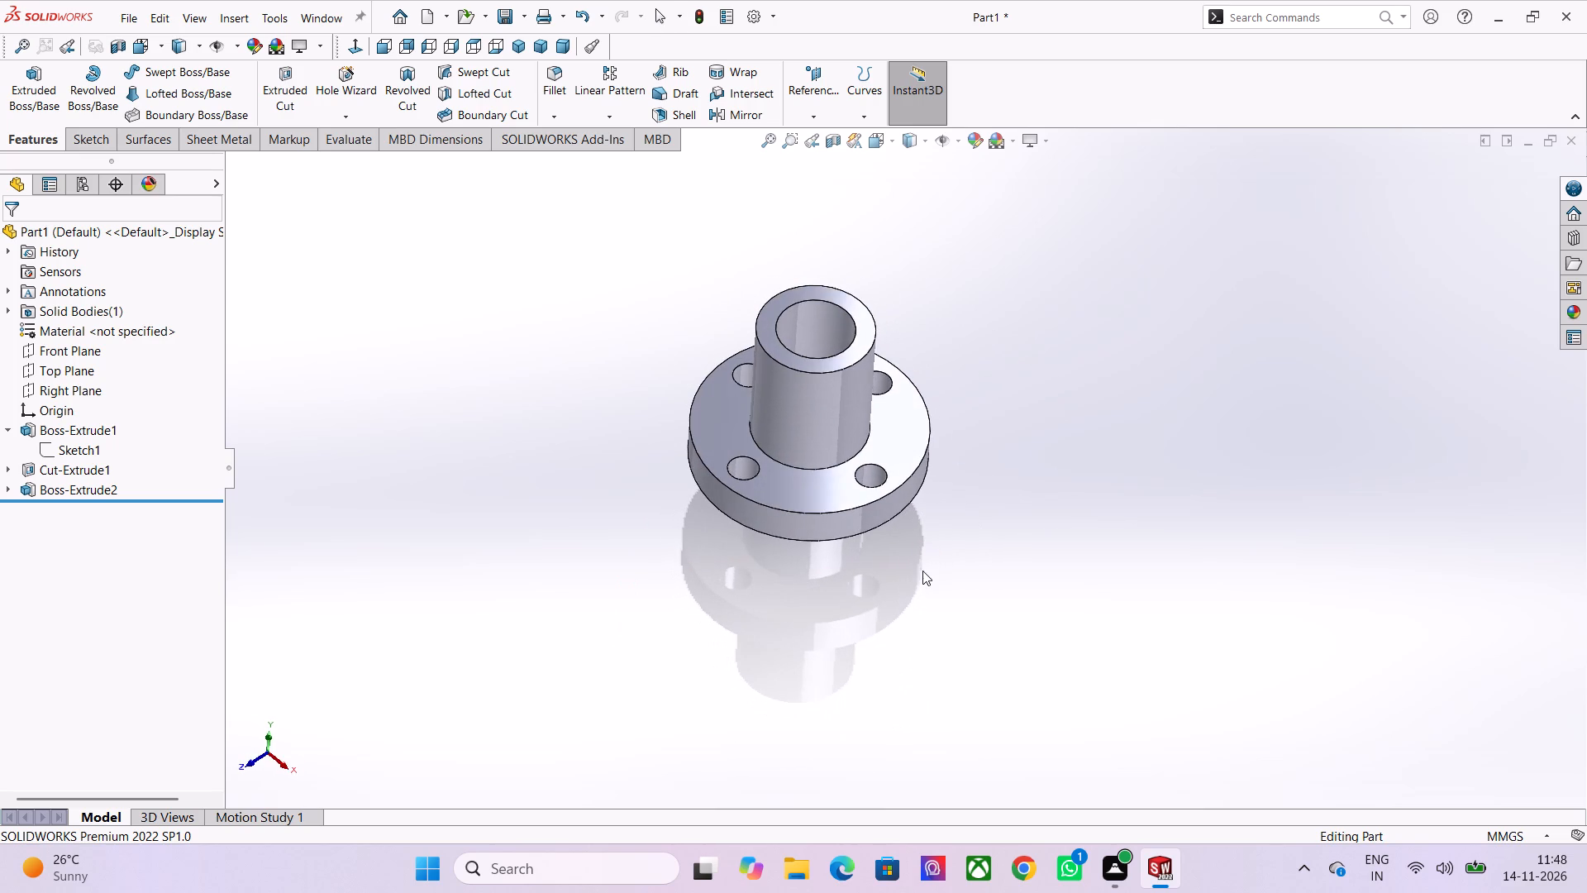
{"action": "scroll", "coordinate": [922, 558], "scroll_direction": "up", "scroll_amount": 1}
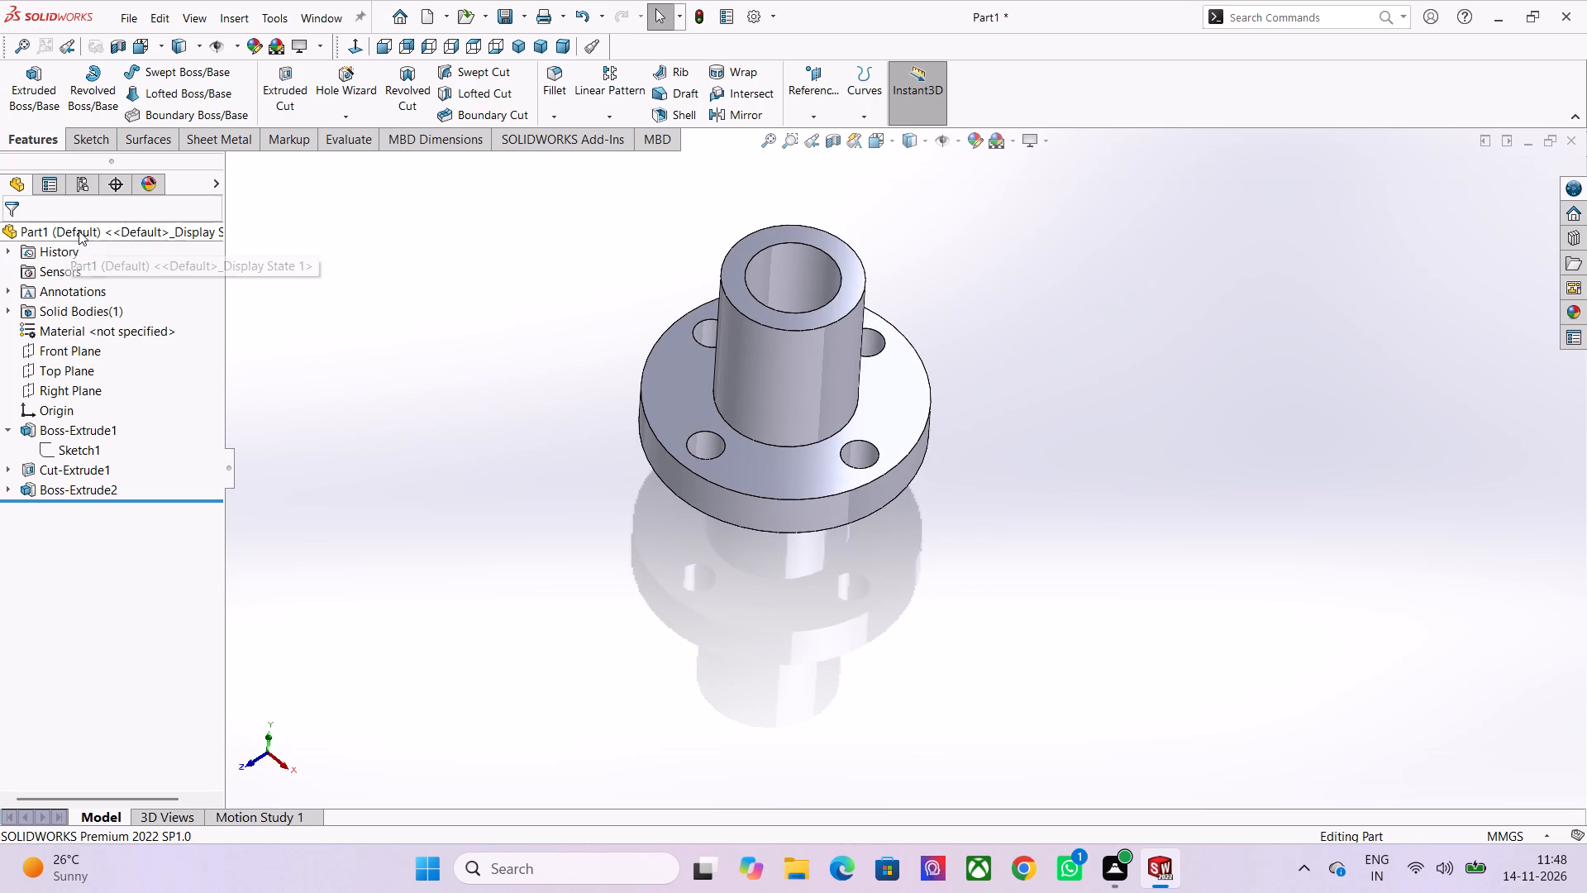
{"action": "left_click", "coordinate": [80, 230]}
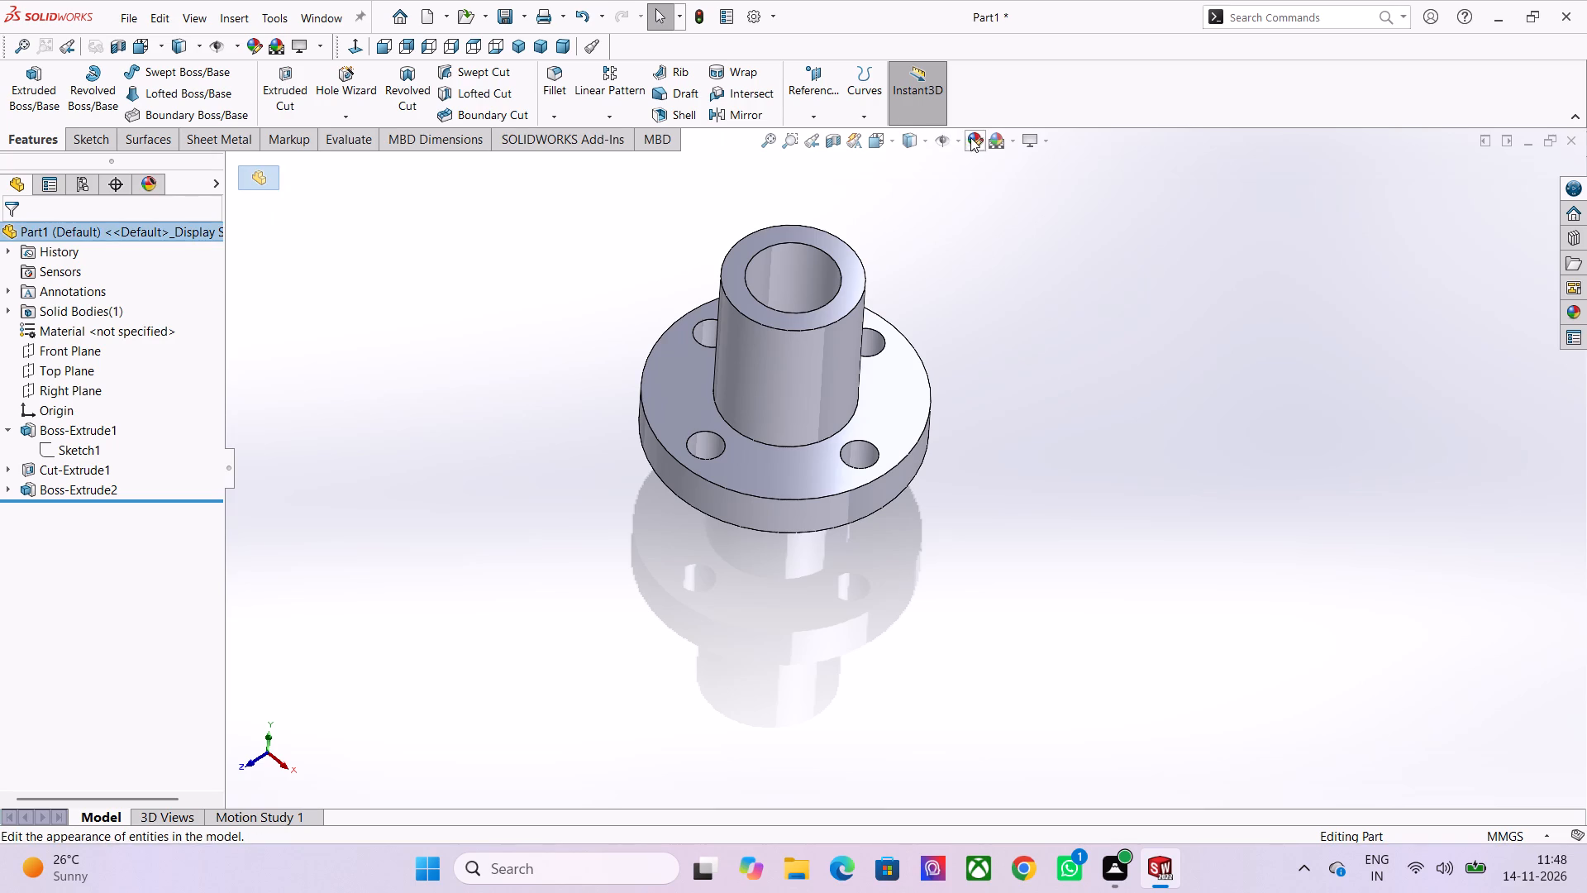
{"action": "left_click", "coordinate": [972, 137]}
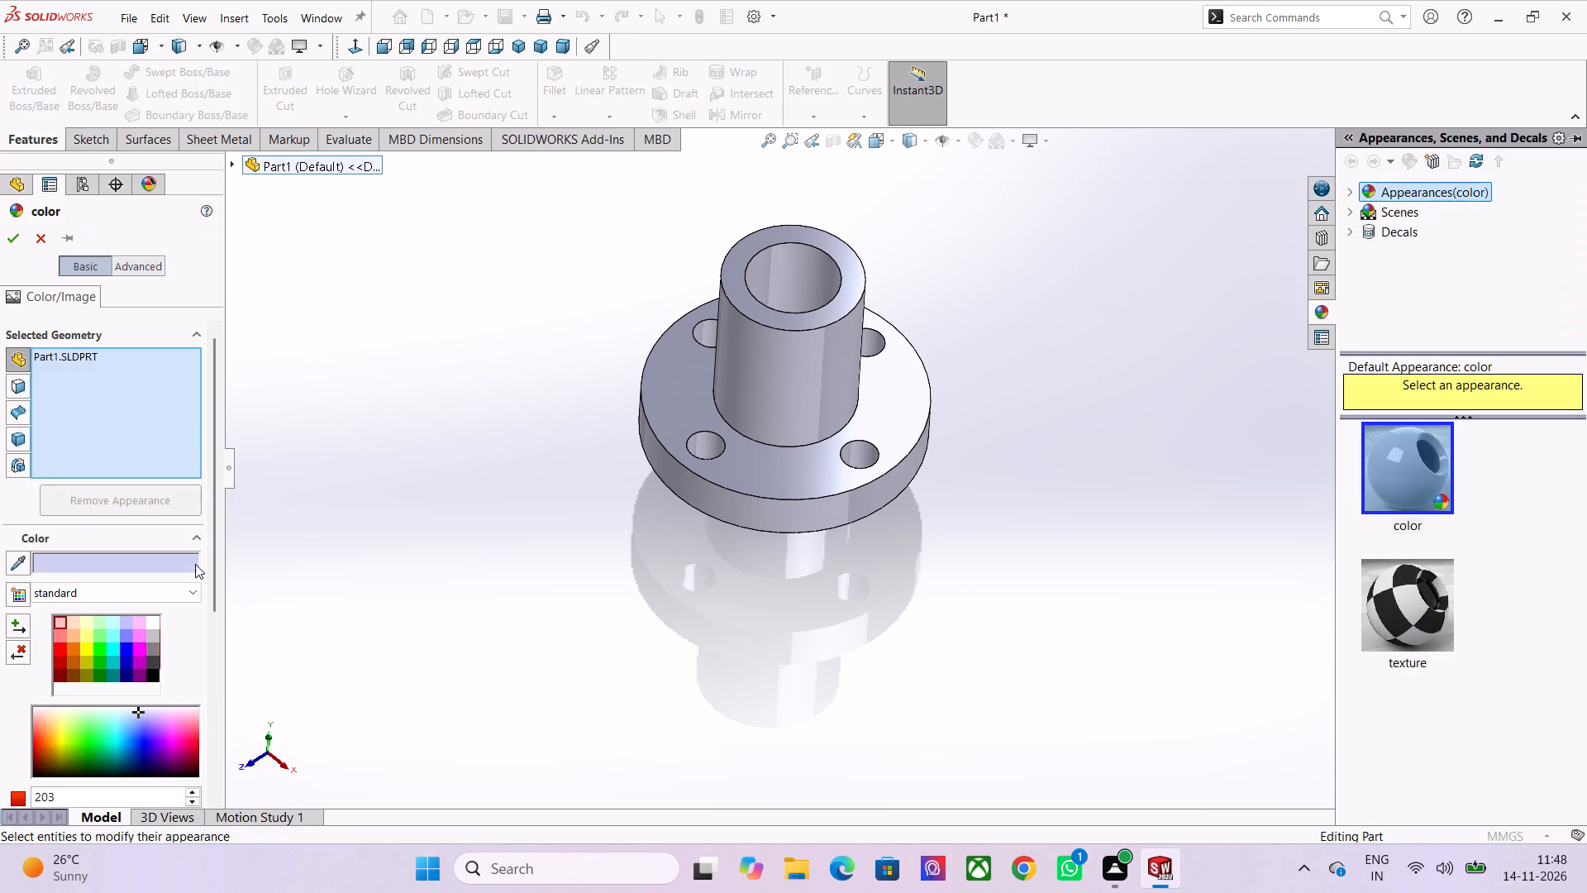
{"action": "left_click", "coordinate": [113, 647]}
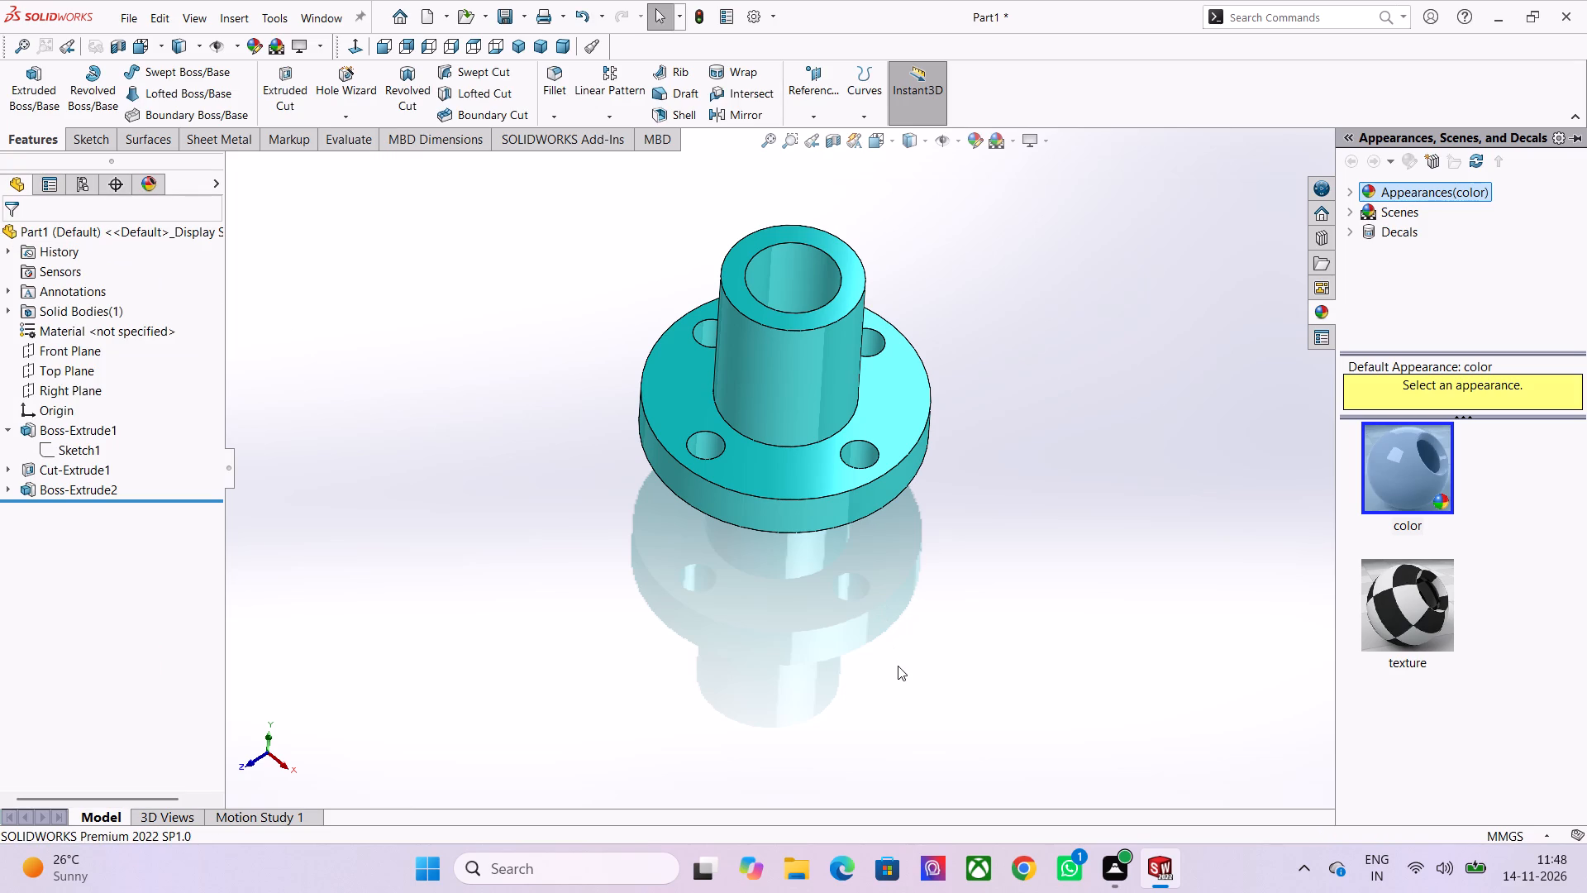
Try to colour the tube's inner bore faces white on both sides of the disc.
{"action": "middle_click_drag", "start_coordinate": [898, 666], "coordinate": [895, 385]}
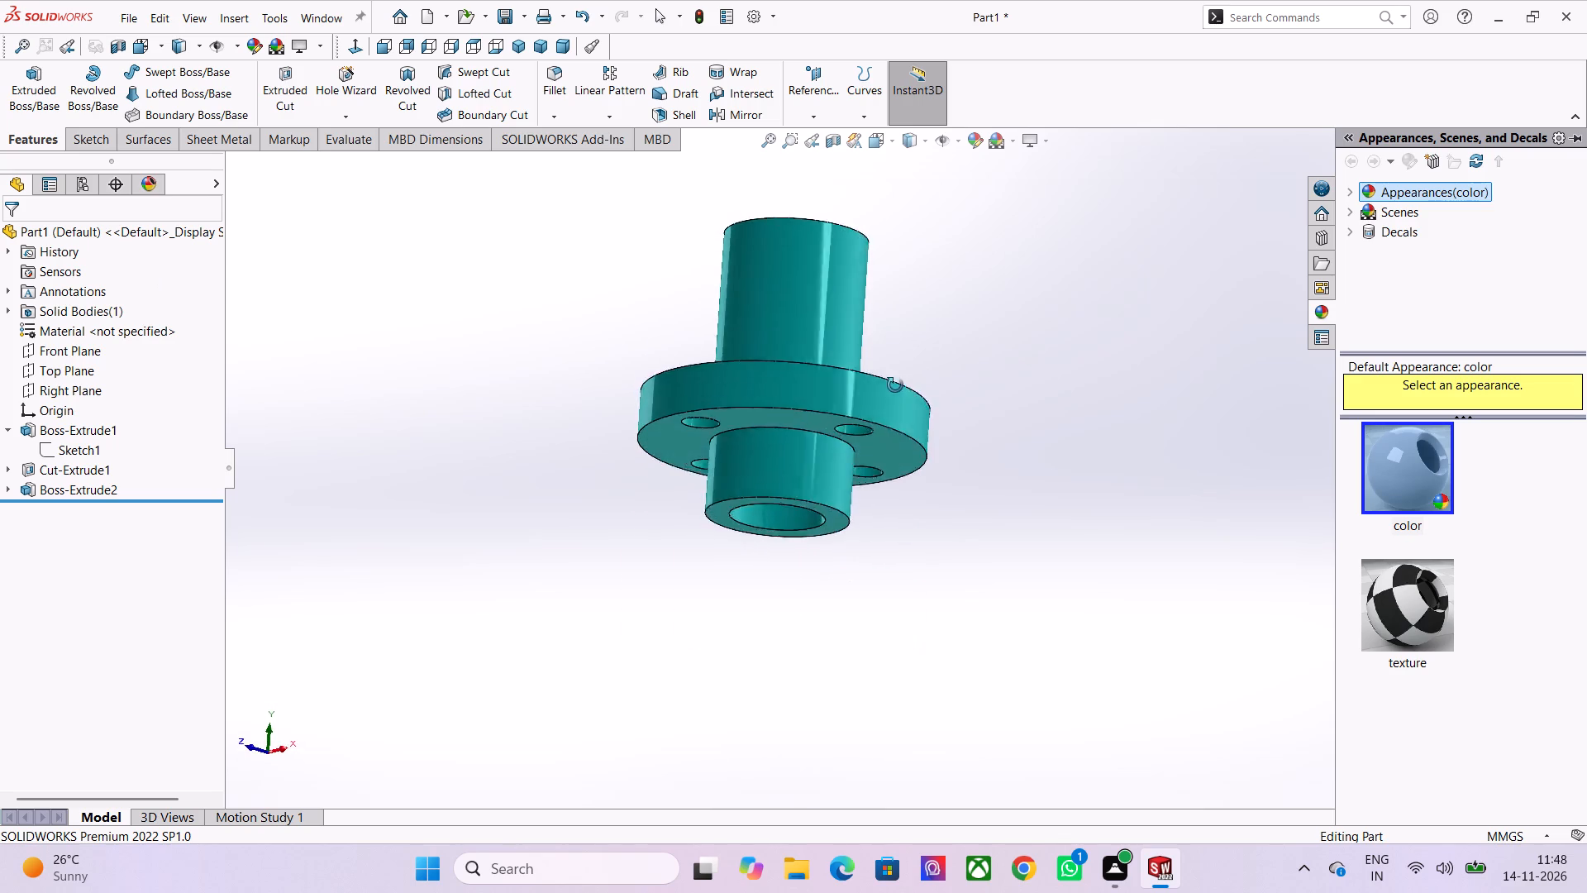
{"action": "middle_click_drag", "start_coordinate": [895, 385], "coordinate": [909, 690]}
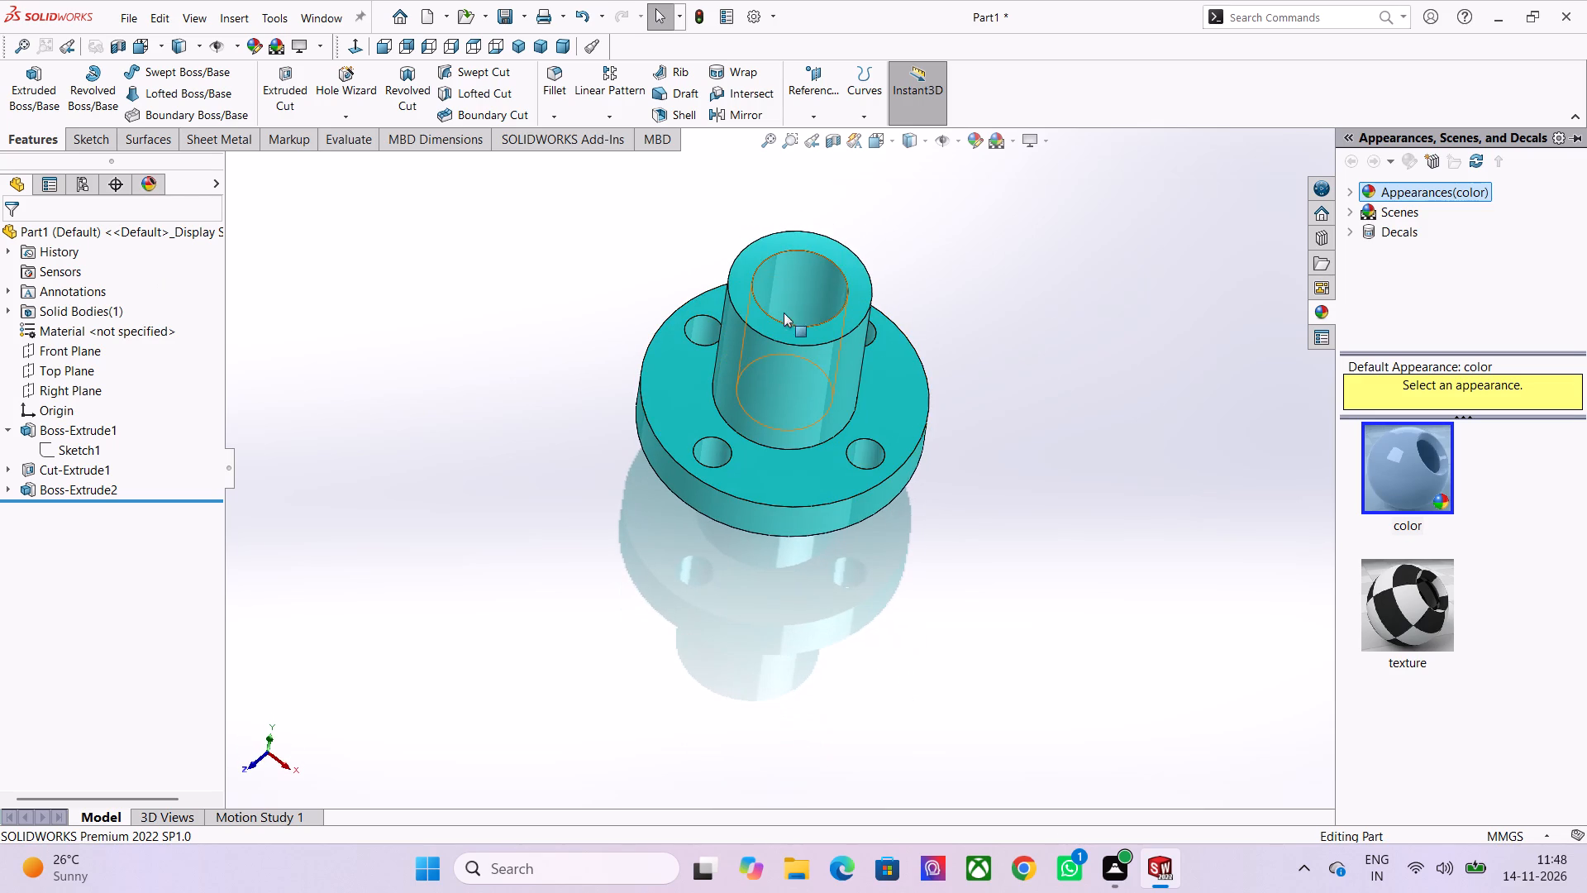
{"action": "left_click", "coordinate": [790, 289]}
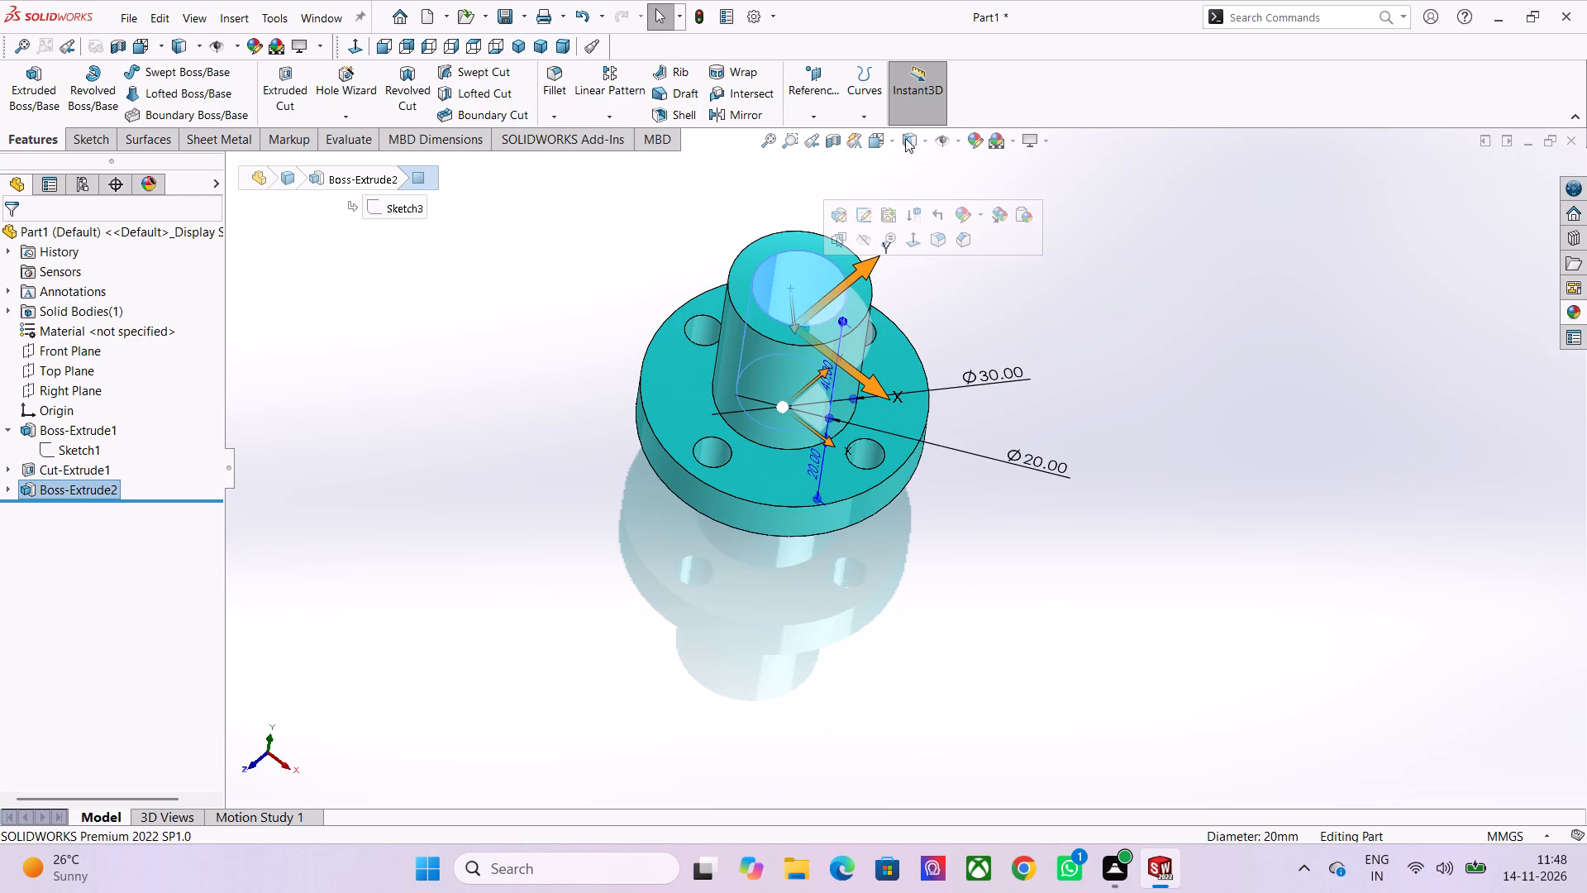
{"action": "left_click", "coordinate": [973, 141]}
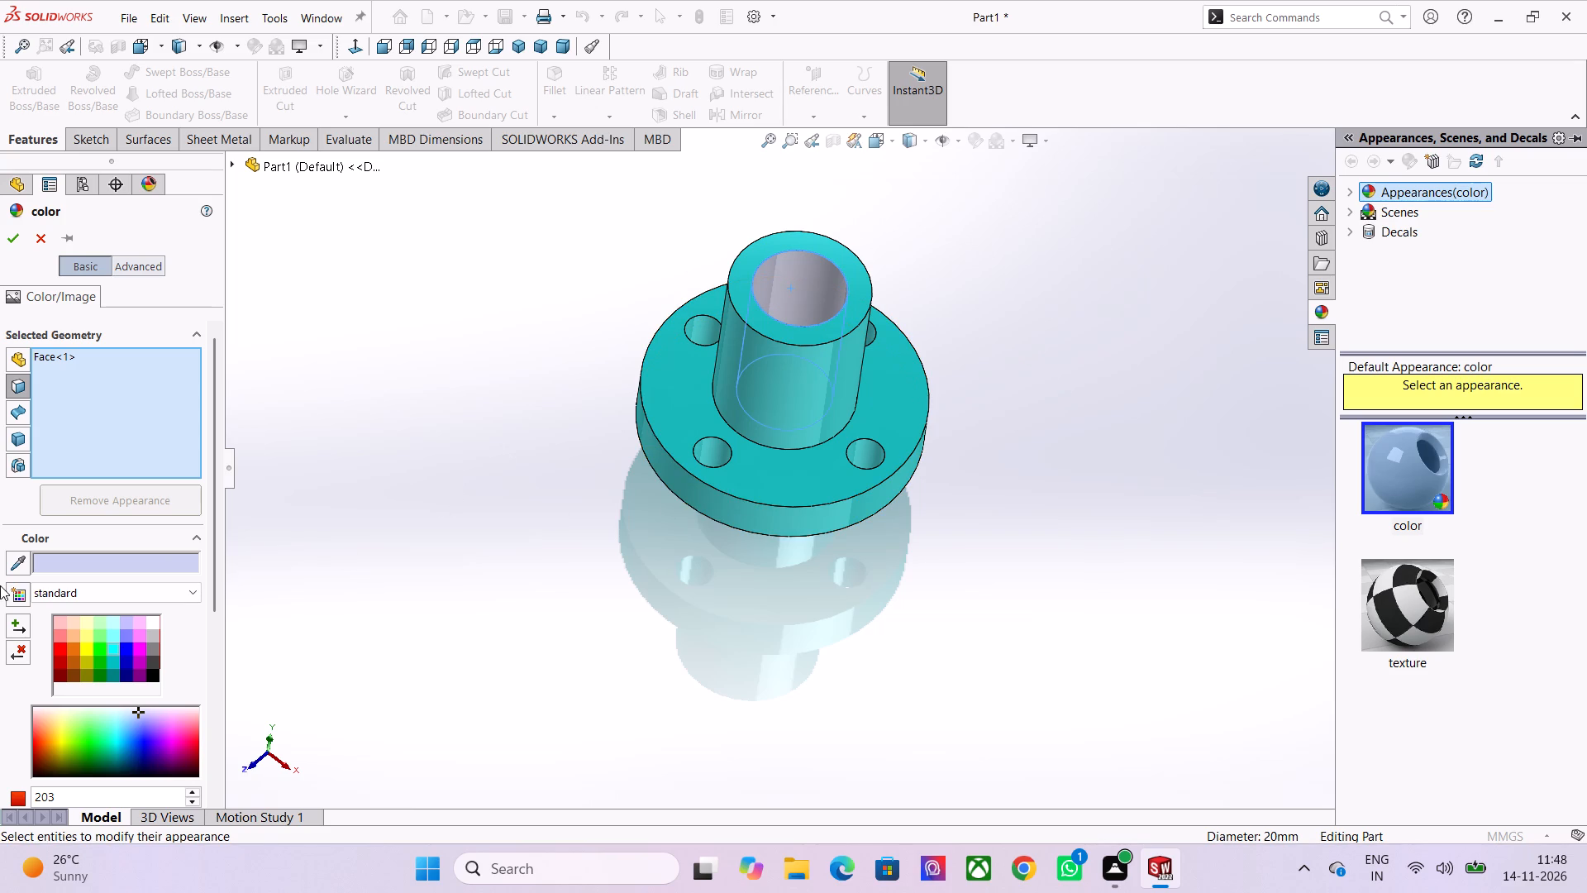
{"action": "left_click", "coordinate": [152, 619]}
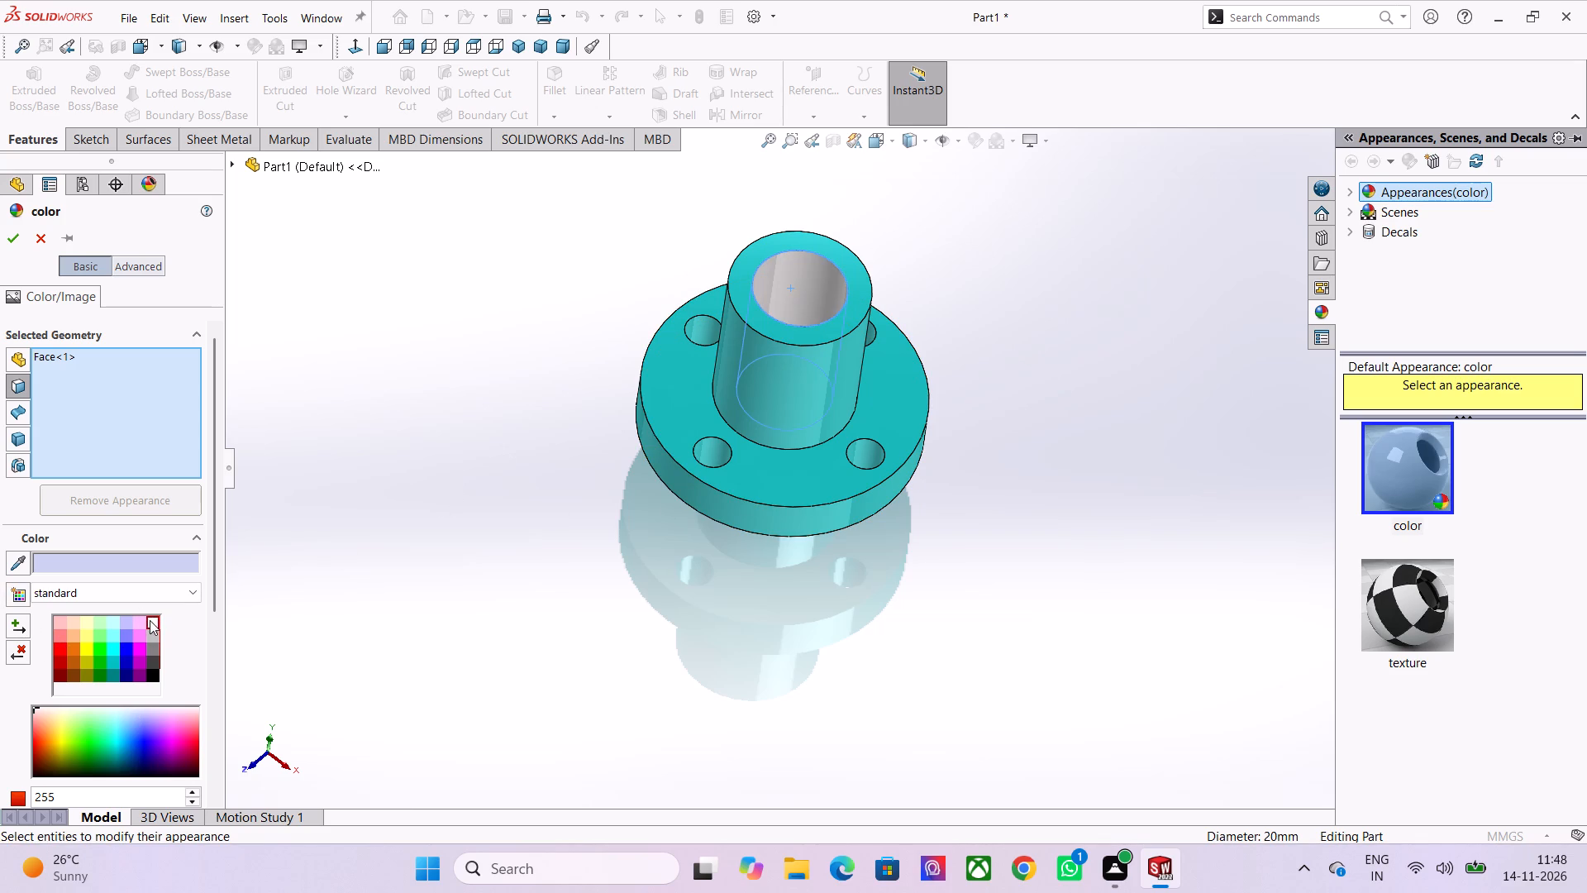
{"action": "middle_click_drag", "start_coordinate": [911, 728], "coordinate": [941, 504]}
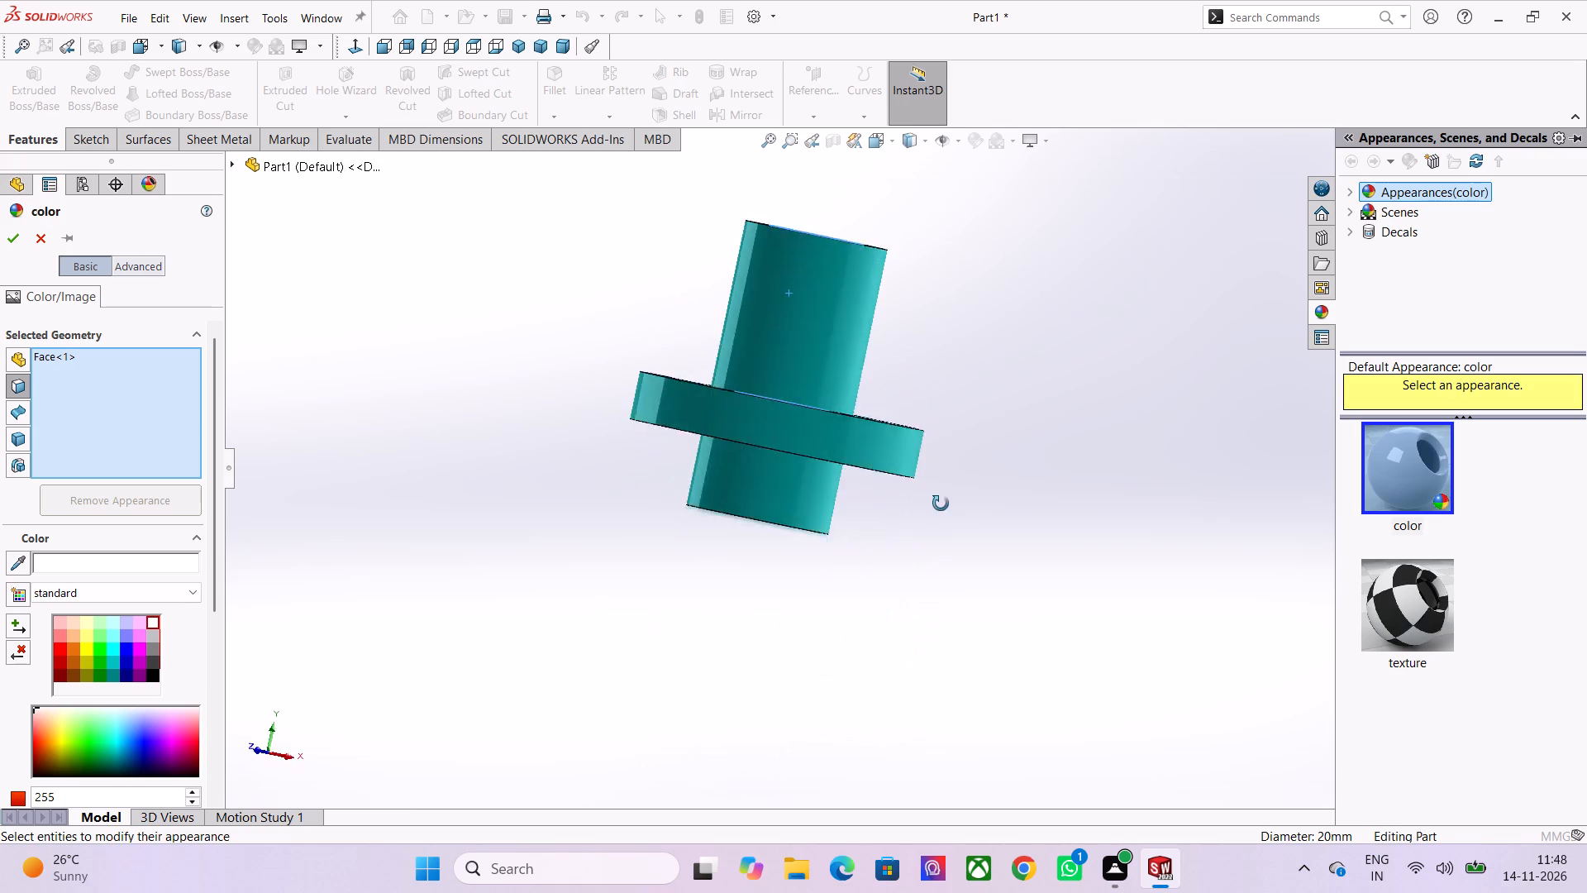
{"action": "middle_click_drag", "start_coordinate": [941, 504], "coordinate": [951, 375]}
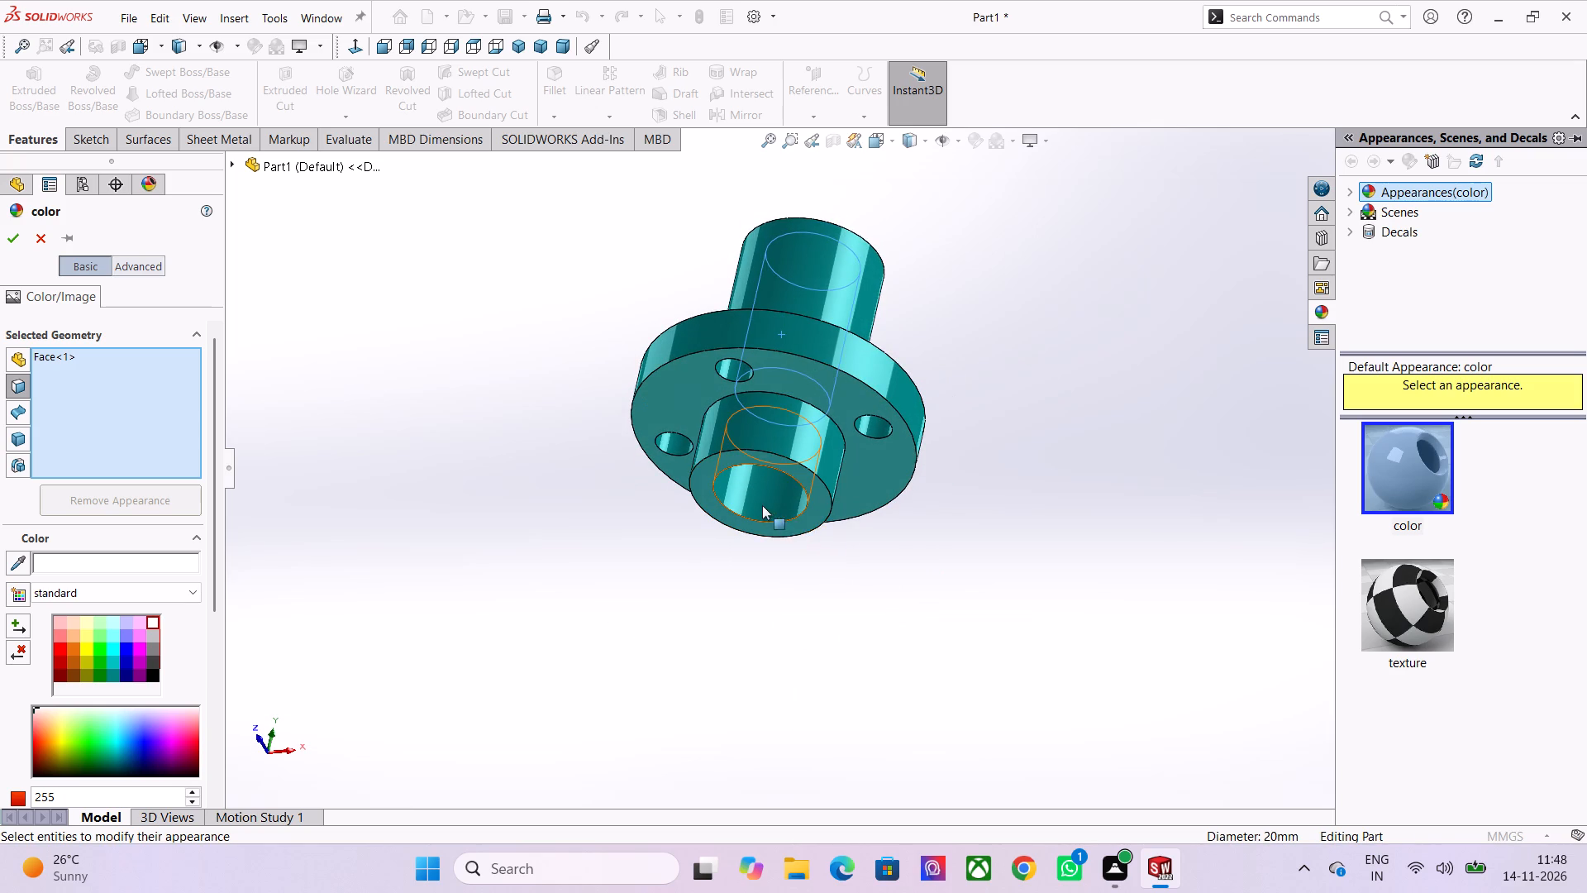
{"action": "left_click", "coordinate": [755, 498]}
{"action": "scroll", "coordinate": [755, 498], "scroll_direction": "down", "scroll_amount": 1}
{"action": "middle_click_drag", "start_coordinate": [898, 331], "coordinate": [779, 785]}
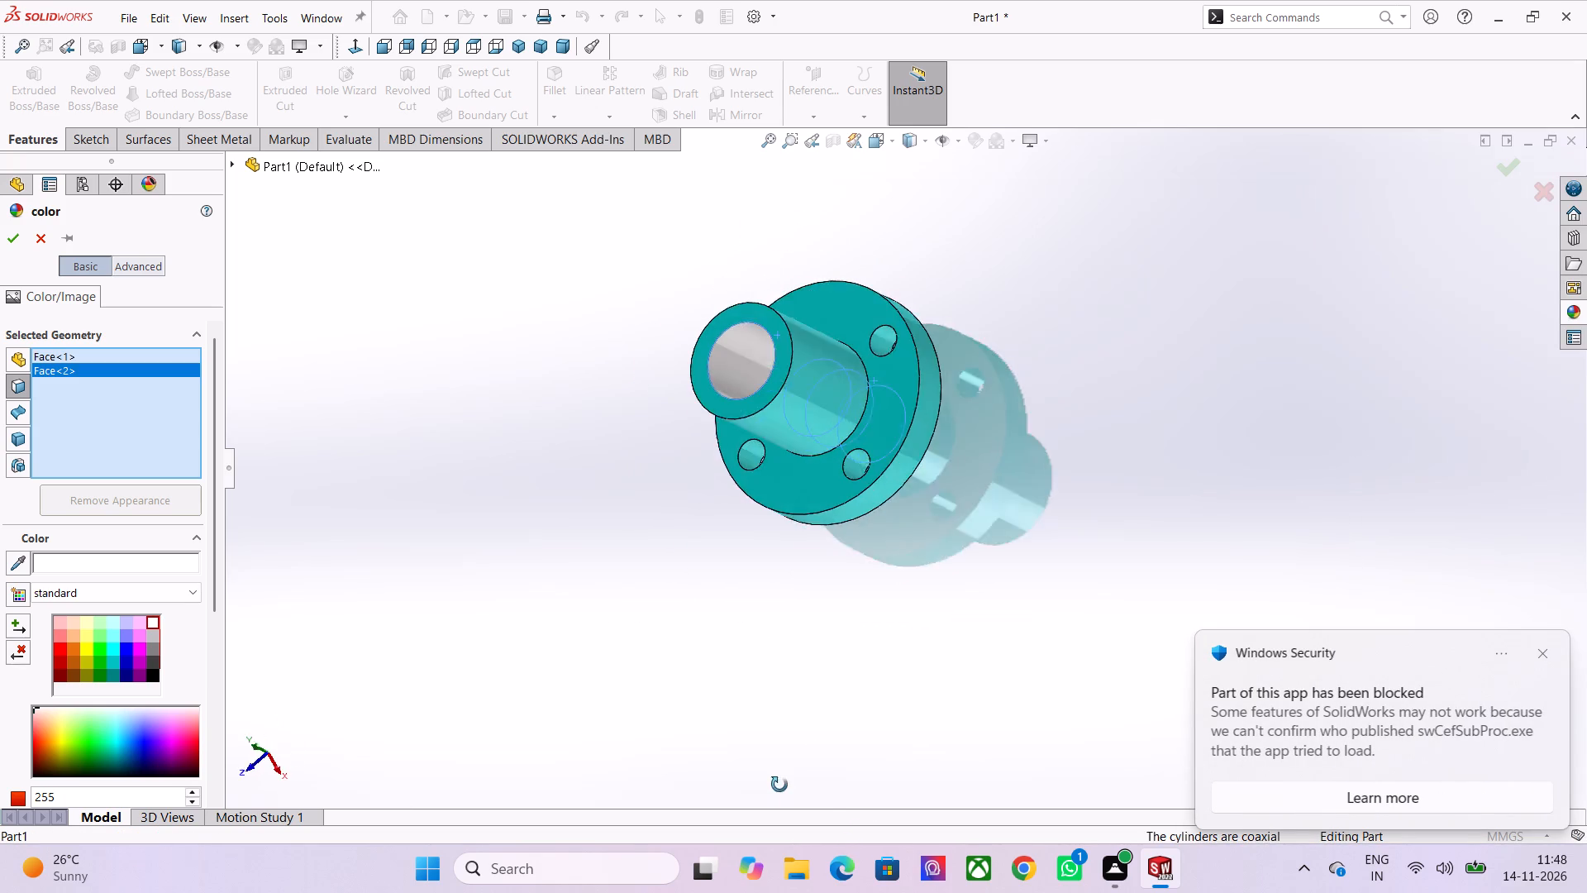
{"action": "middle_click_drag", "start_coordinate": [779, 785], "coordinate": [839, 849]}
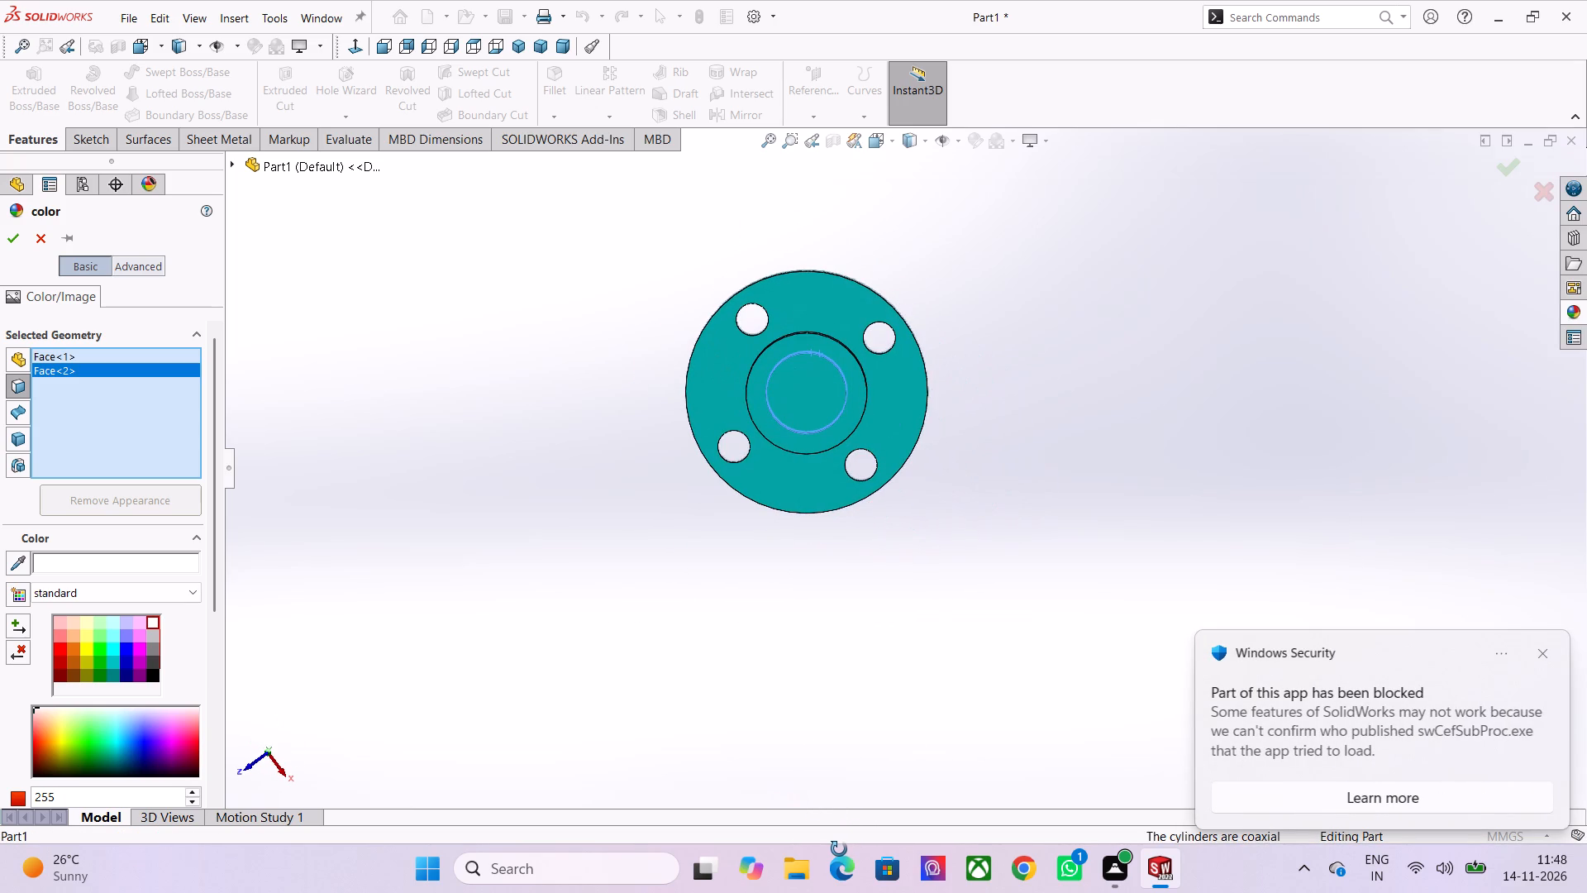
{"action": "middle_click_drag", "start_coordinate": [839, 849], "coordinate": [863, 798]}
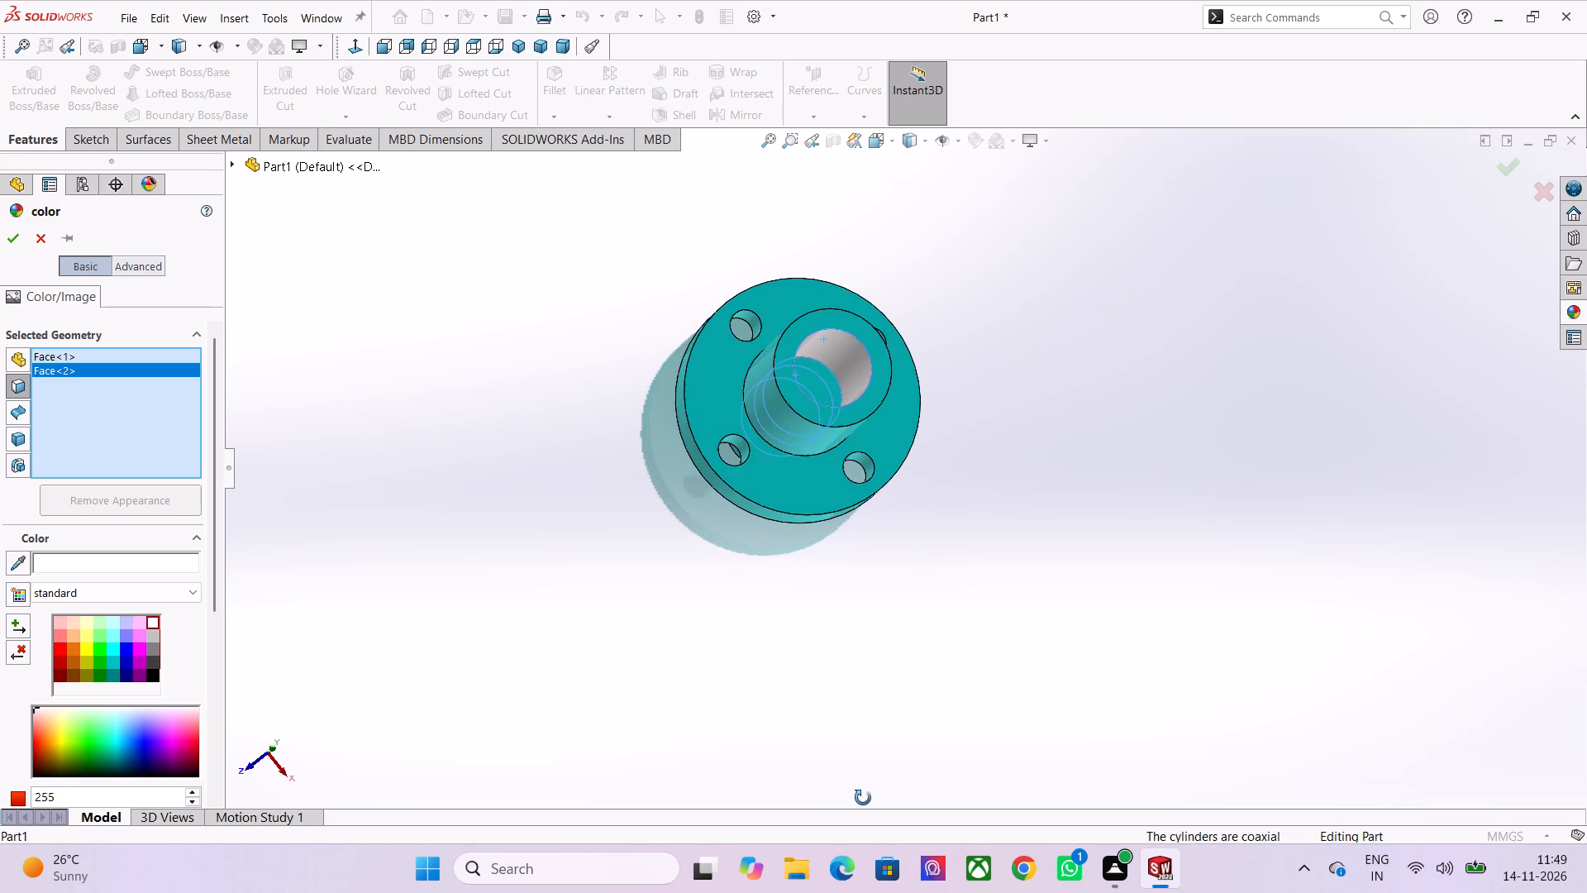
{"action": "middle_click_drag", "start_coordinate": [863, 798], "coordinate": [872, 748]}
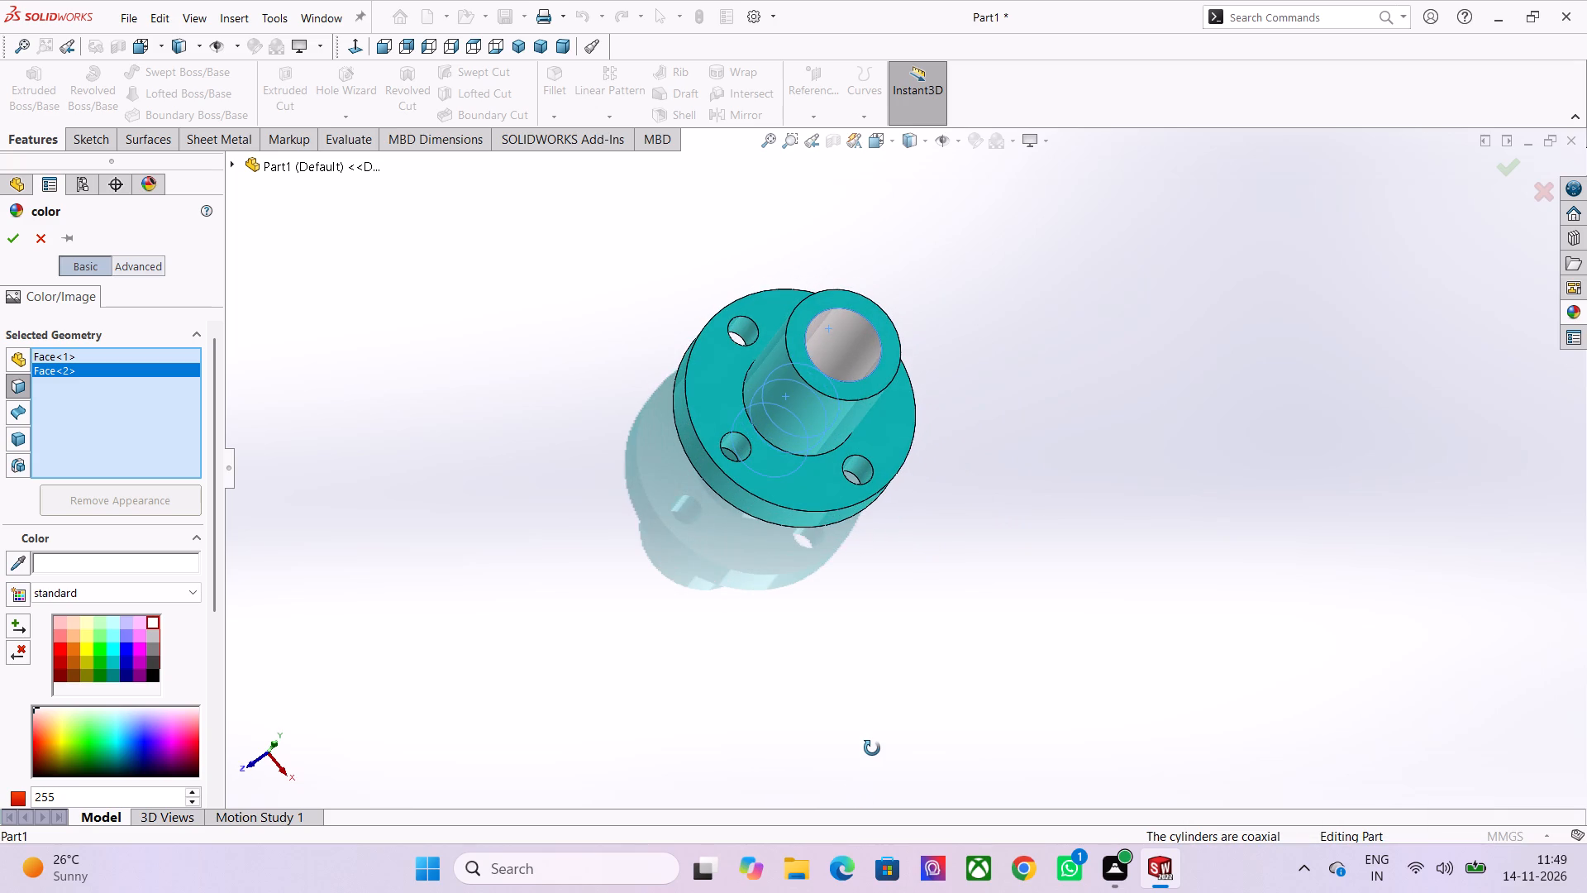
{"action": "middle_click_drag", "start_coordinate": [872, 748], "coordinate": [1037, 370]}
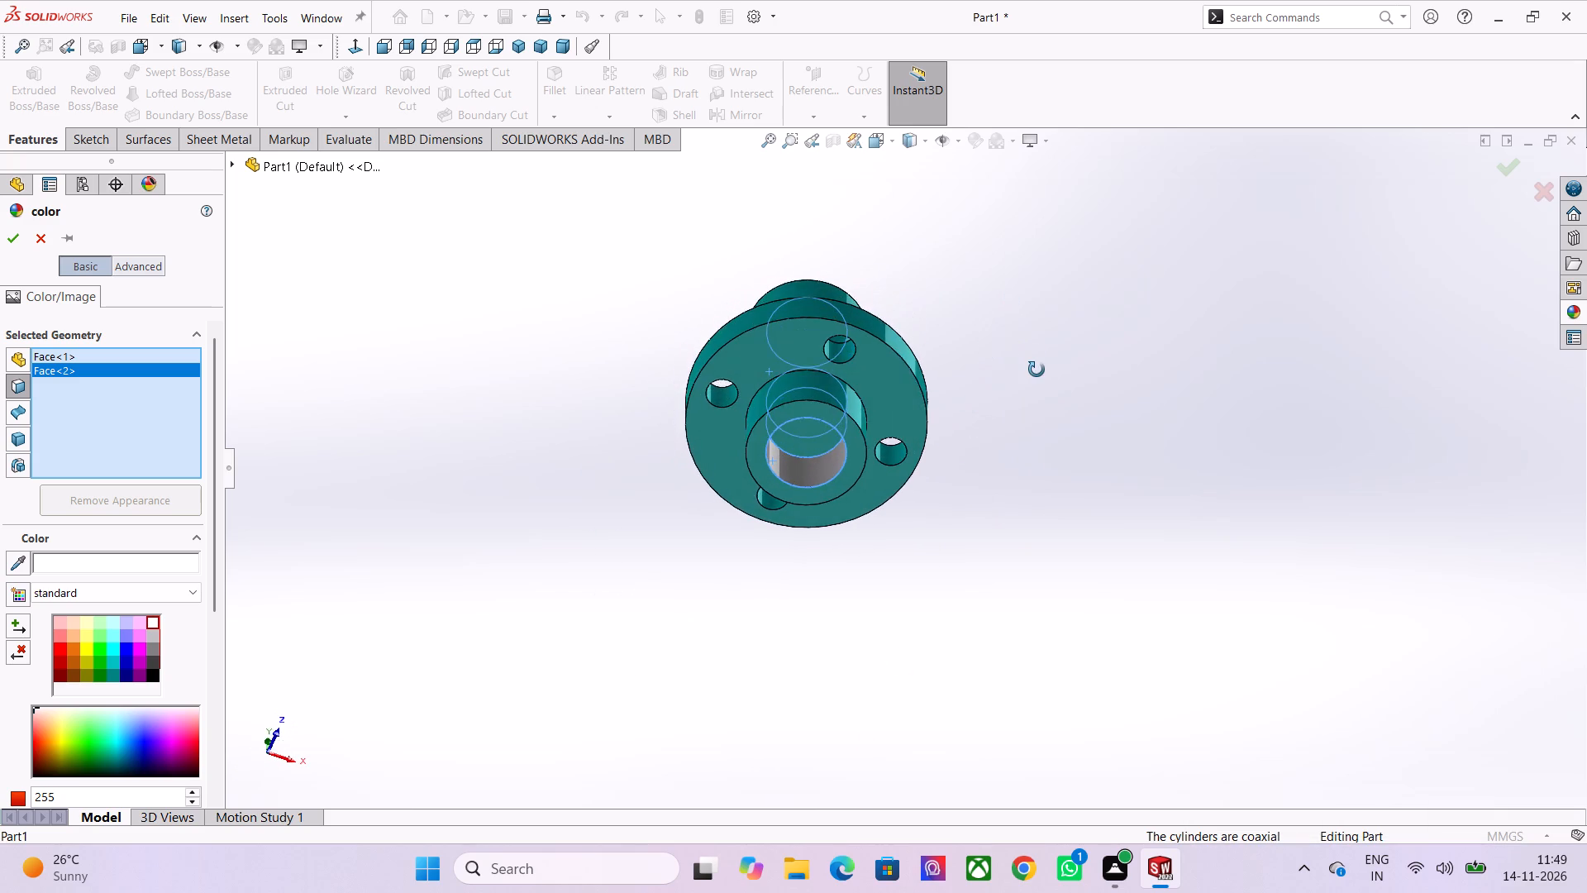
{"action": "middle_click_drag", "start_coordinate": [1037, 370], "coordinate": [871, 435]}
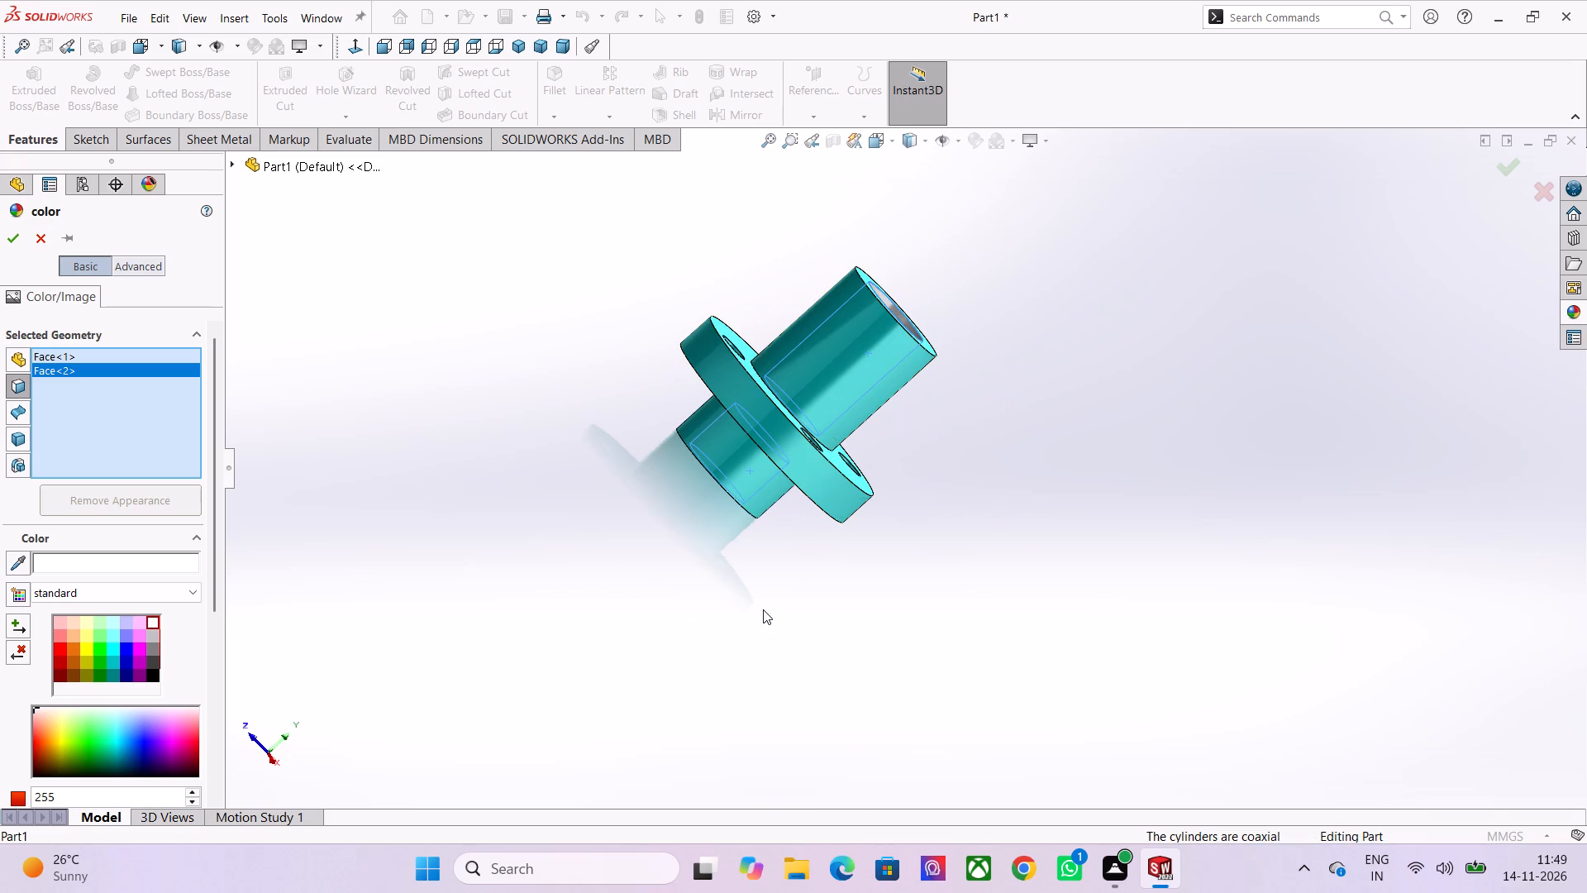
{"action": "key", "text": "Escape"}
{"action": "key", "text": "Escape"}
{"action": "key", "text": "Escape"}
Start a sketch on the disc's upper face and convert the tube's 20 mm bore edge into a sketch circle.
{"action": "middle_click_drag", "start_coordinate": [846, 614], "coordinate": [813, 628]}
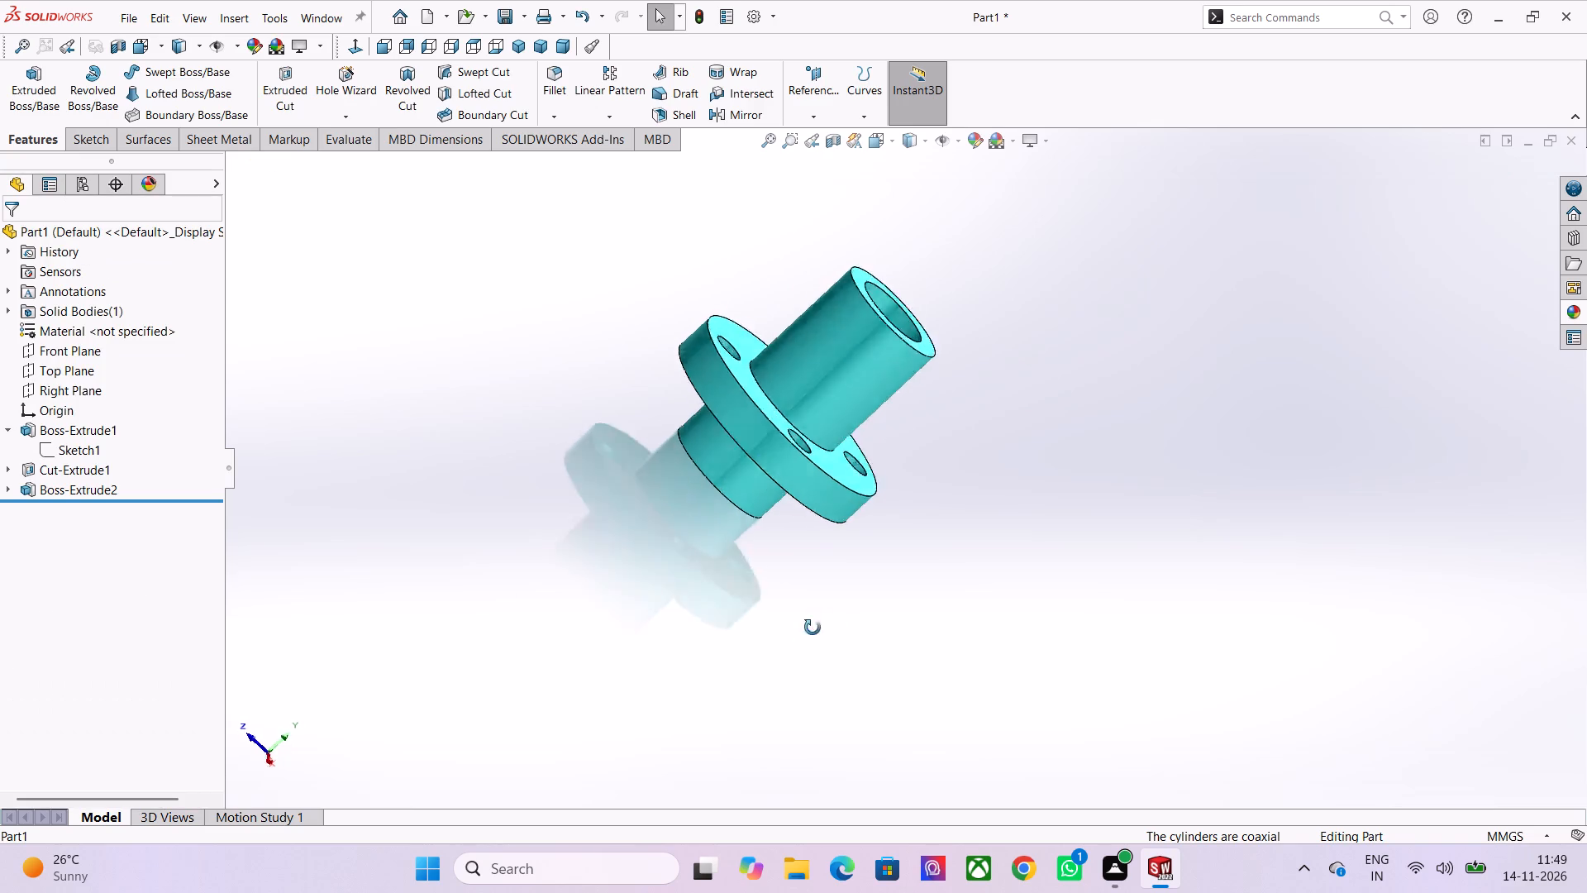
{"action": "middle_click_drag", "start_coordinate": [813, 628], "coordinate": [740, 789]}
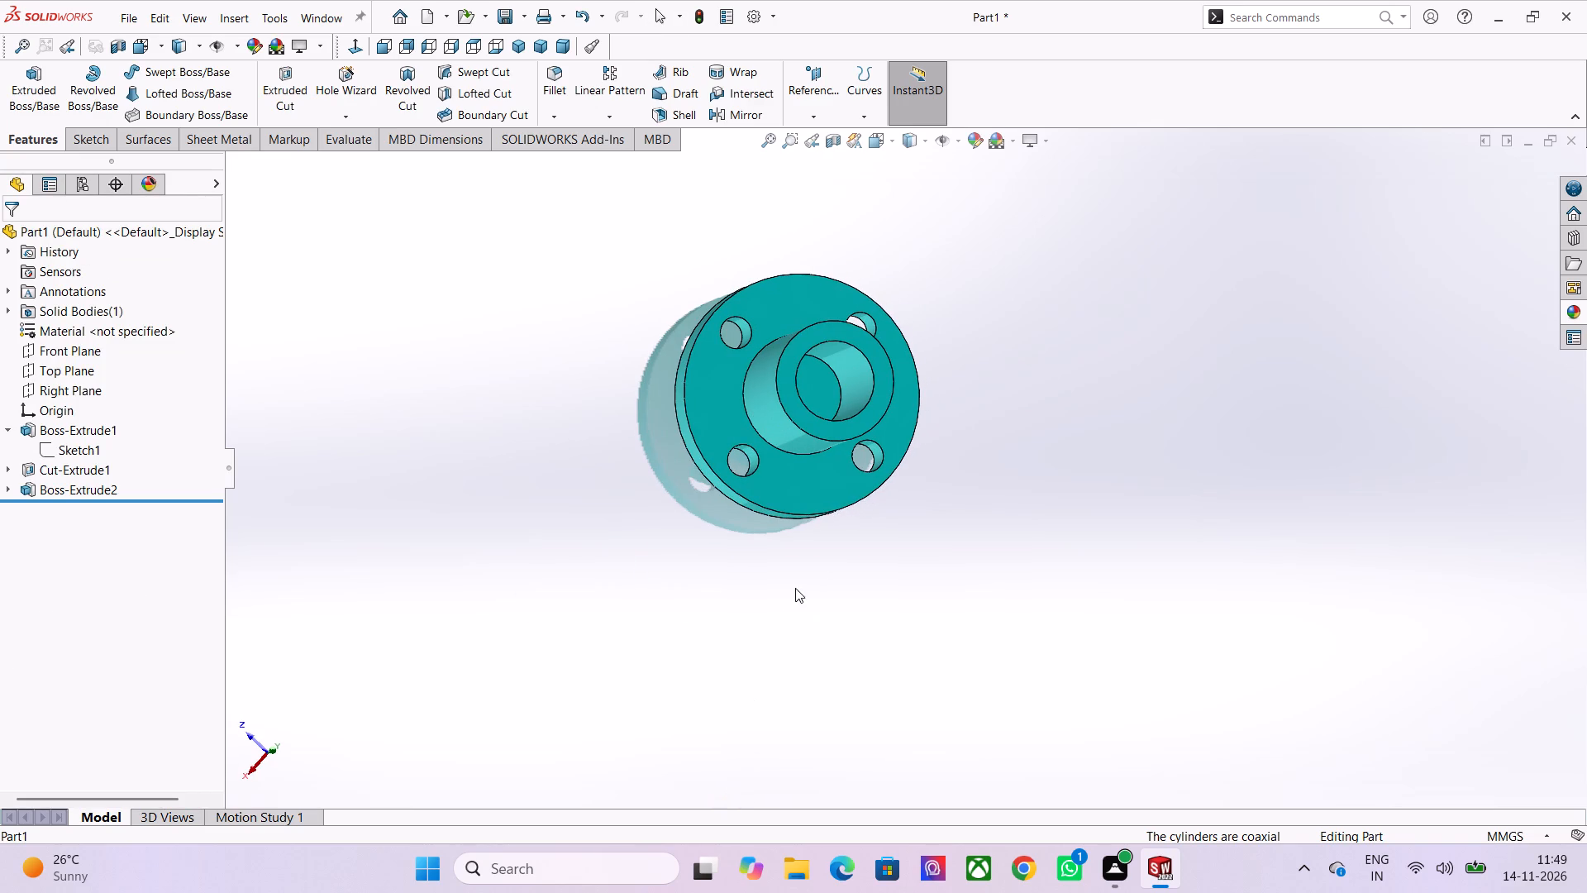
{"action": "left_click", "coordinate": [726, 399]}
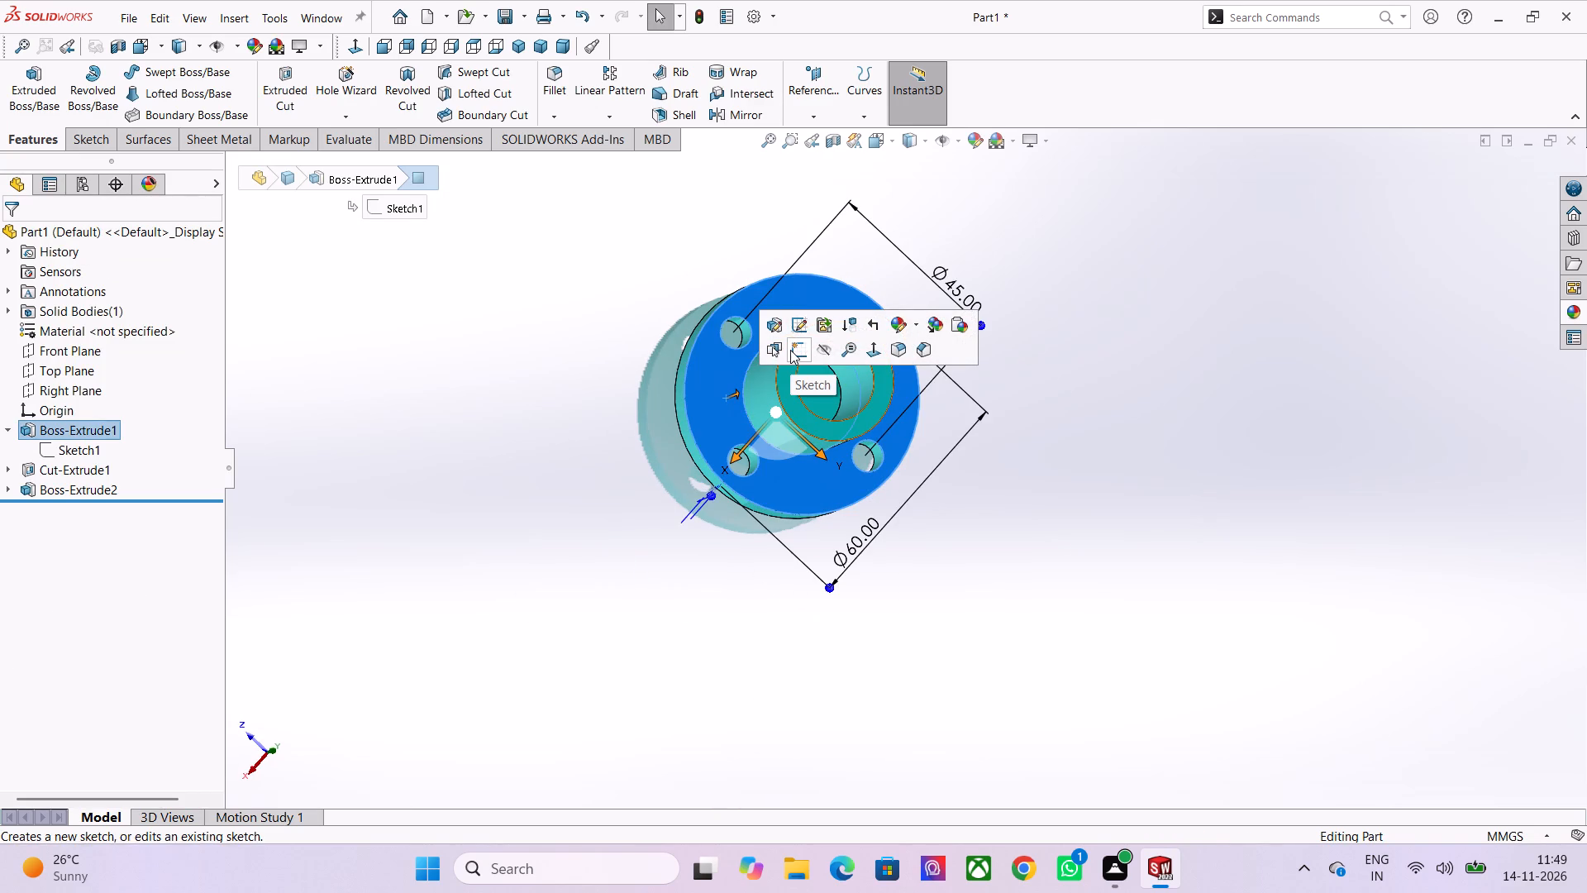
{"action": "left_click", "coordinate": [790, 350]}
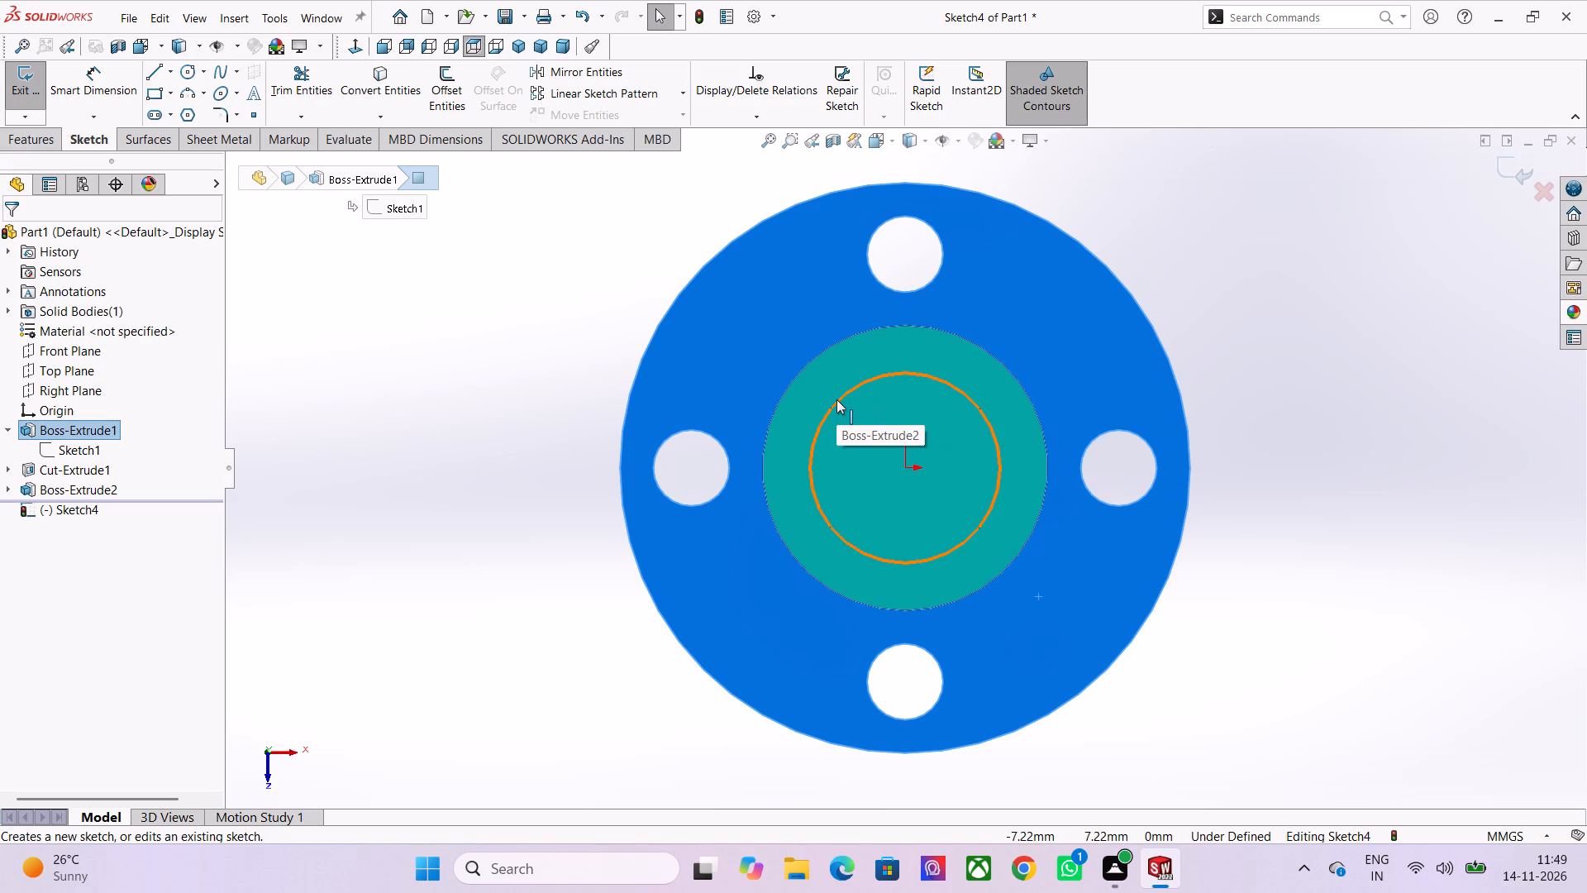
{"action": "left_click", "coordinate": [836, 399]}
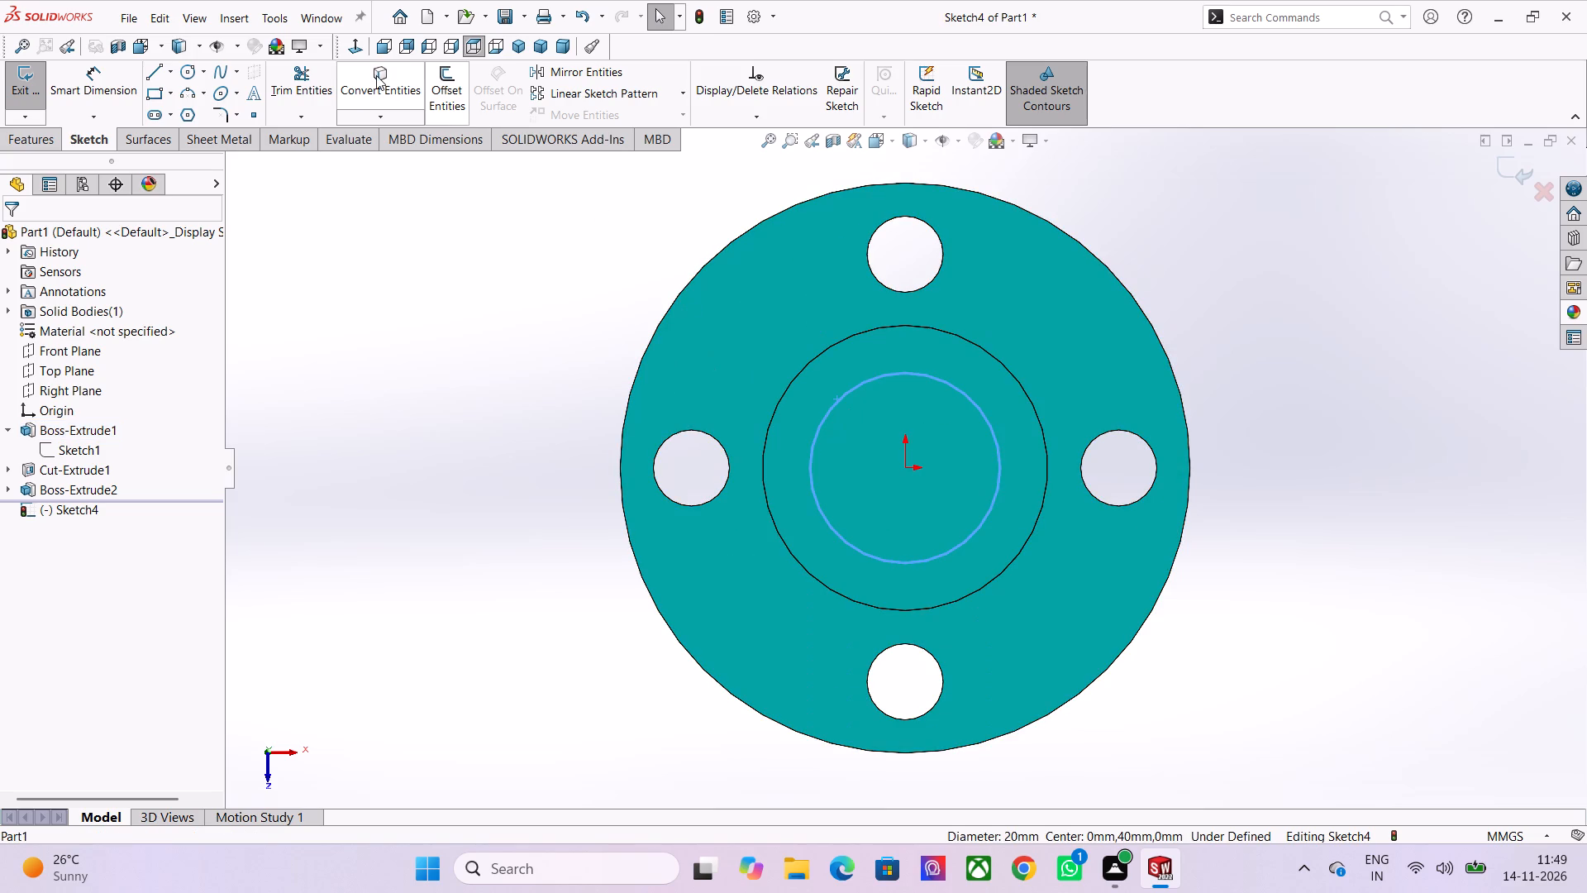
{"action": "left_click", "coordinate": [376, 75]}
{"action": "scroll", "coordinate": [733, 622], "scroll_direction": "down", "scroll_amount": 2}
{"action": "middle_click_drag", "start_coordinate": [760, 703], "coordinate": [875, 393]}
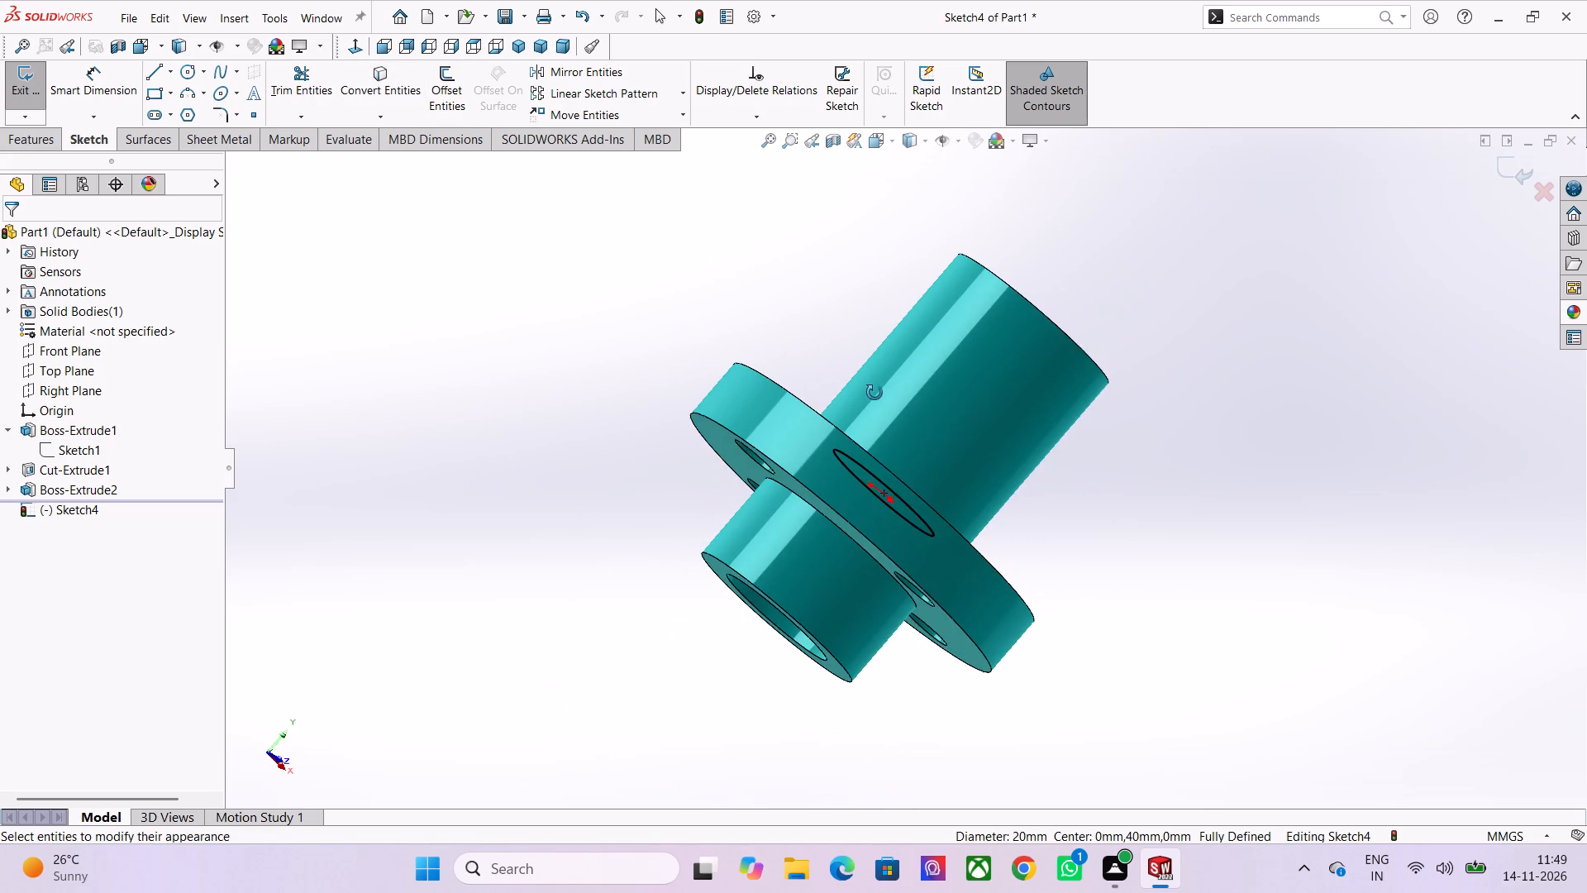
Extrude-cut the 20 mm sketch circle with Through All - Both to open the bore through the disc and tube.
{"action": "middle_click_drag", "start_coordinate": [875, 393], "coordinate": [875, 393]}
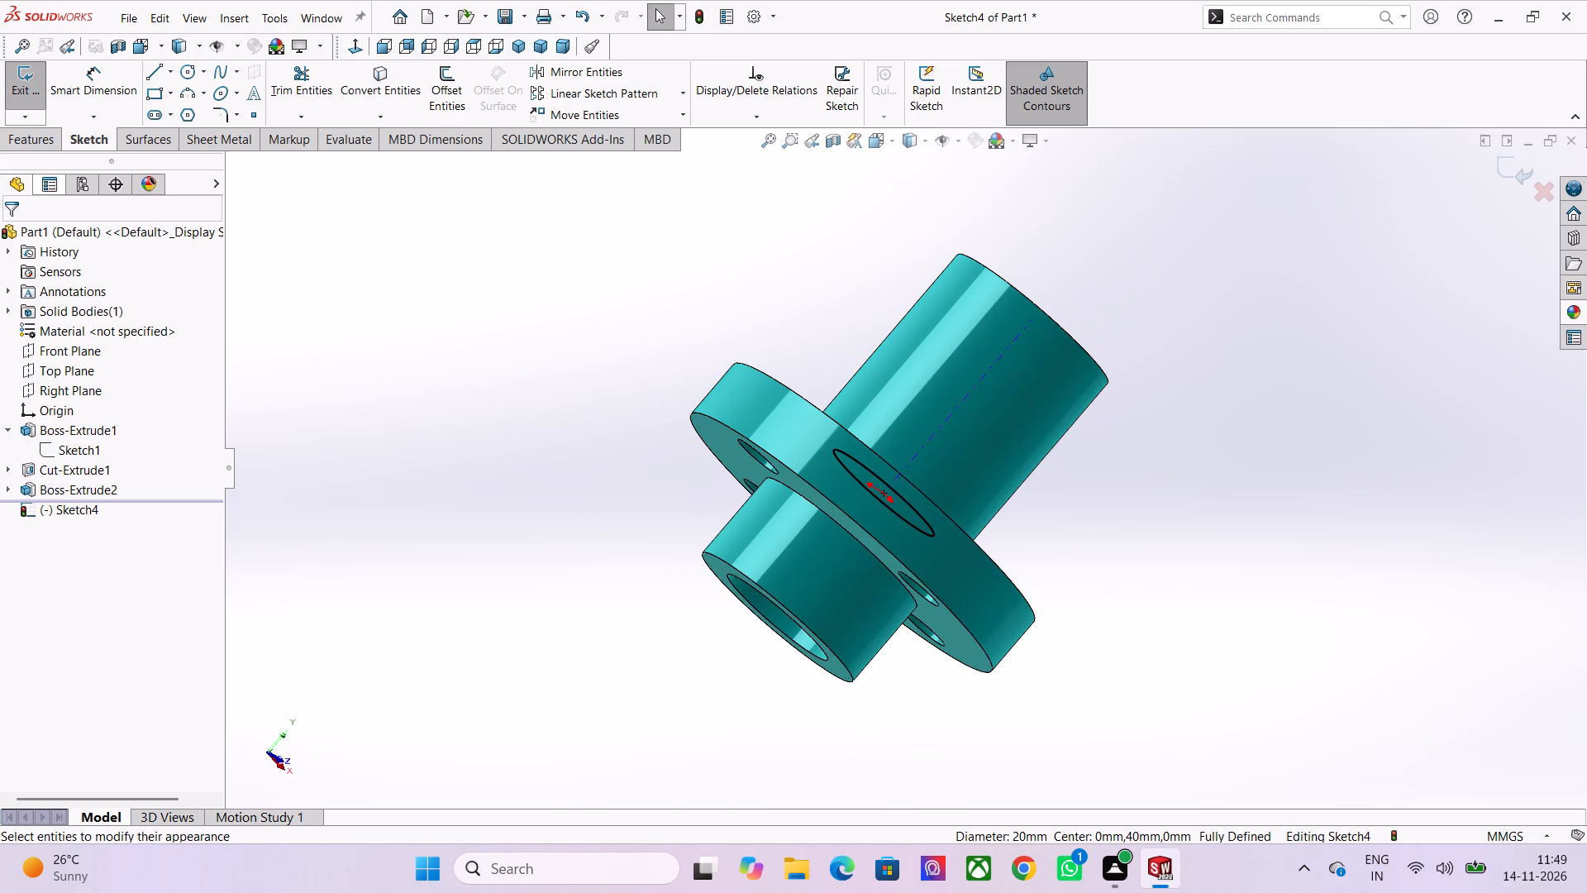
{"action": "left_click", "coordinate": [33, 143]}
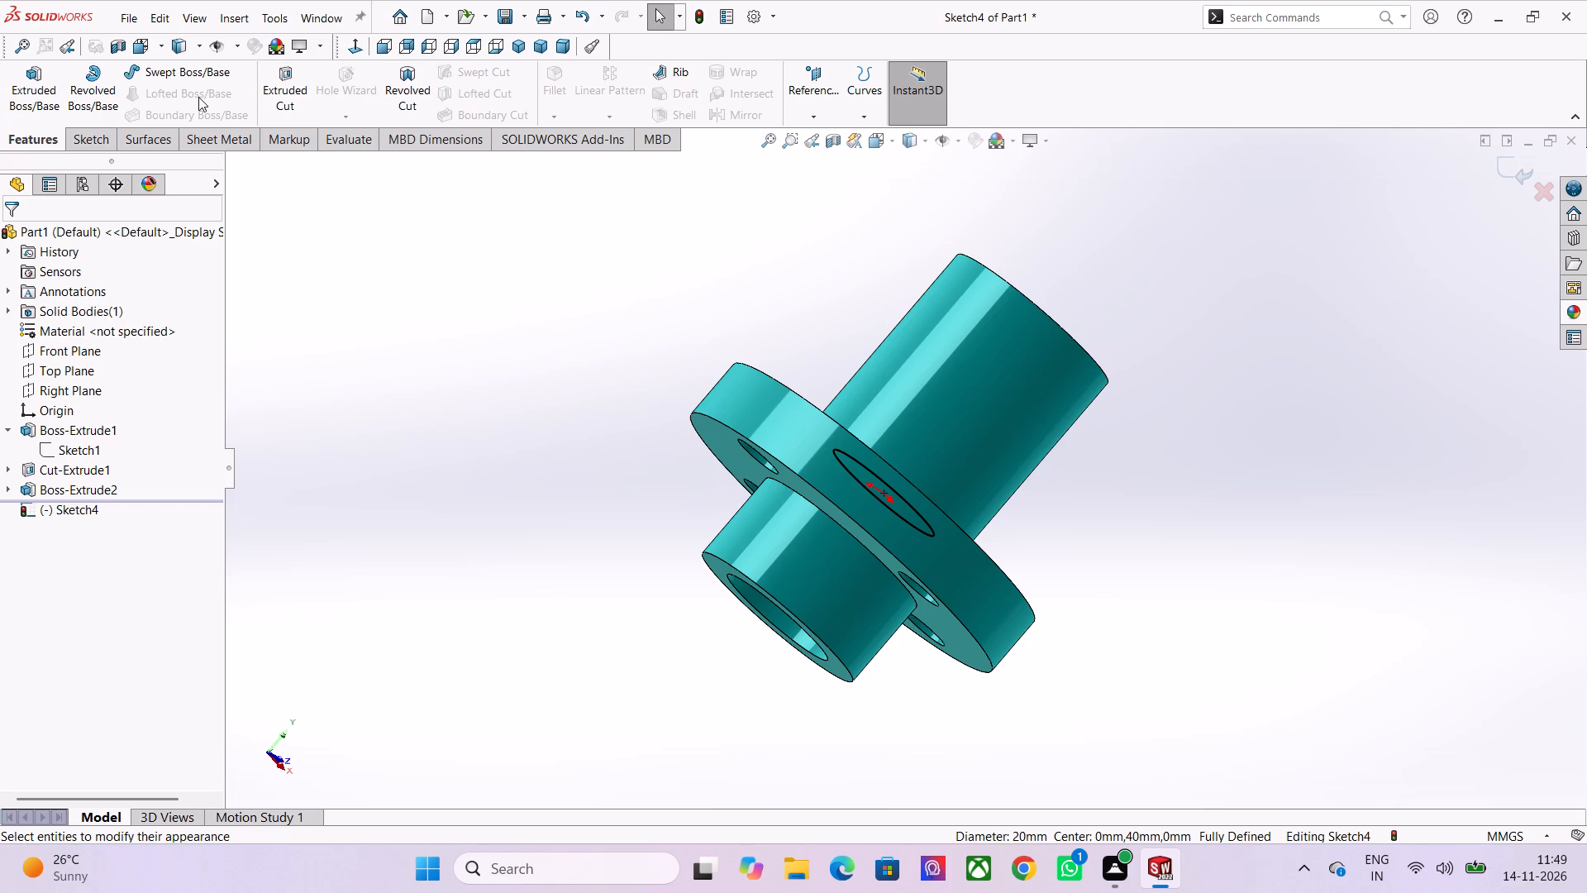
{"action": "left_click", "coordinate": [285, 84]}
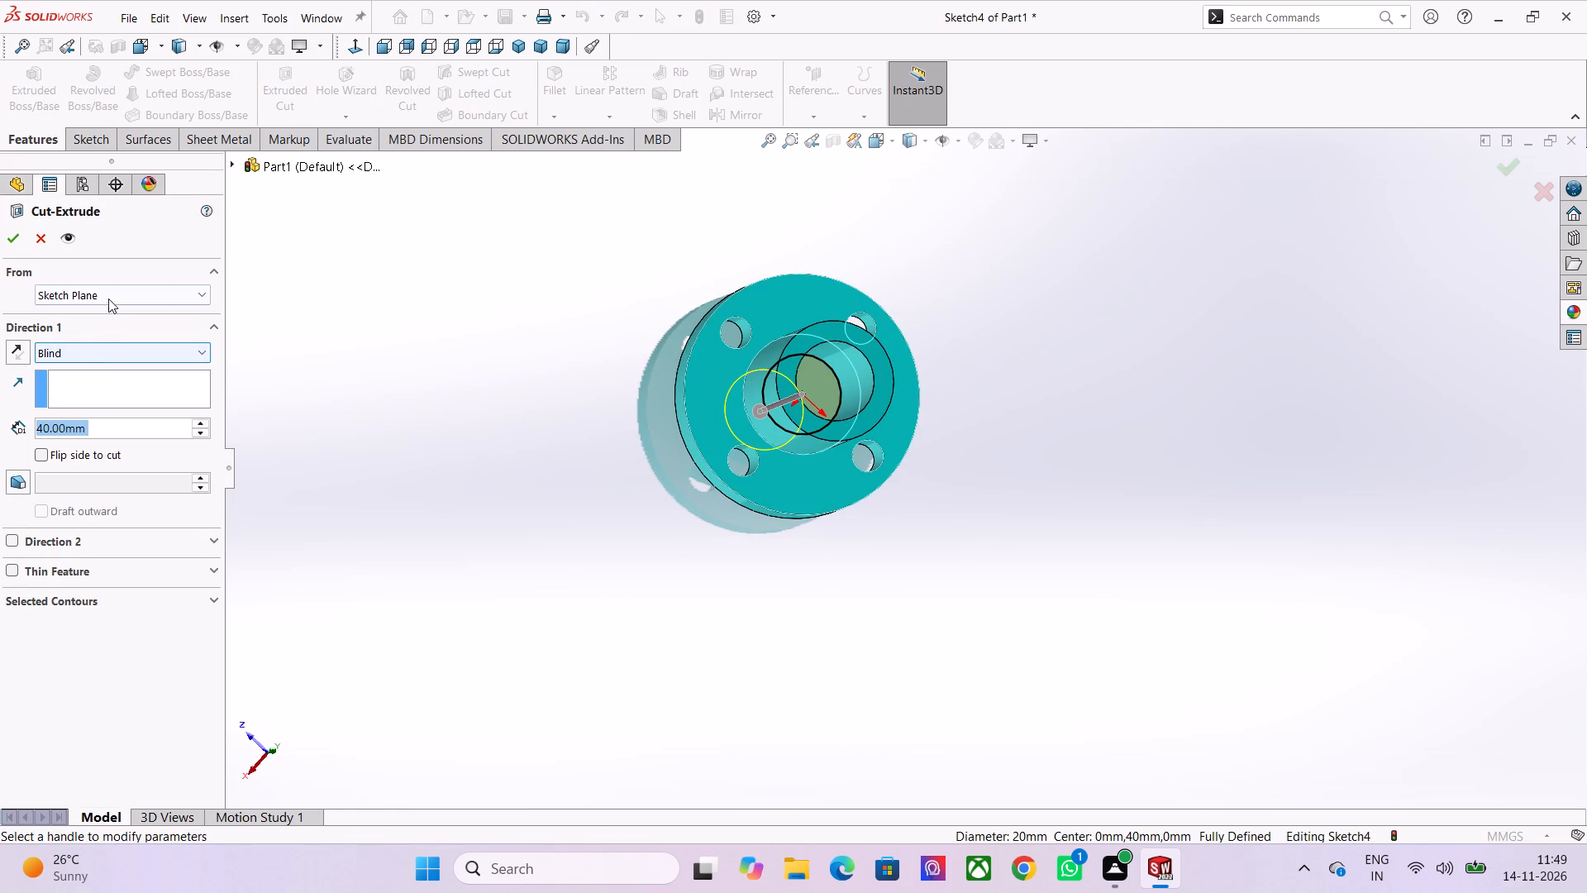
{"action": "left_click", "coordinate": [110, 348]}
{"action": "left_click", "coordinate": [124, 393]}
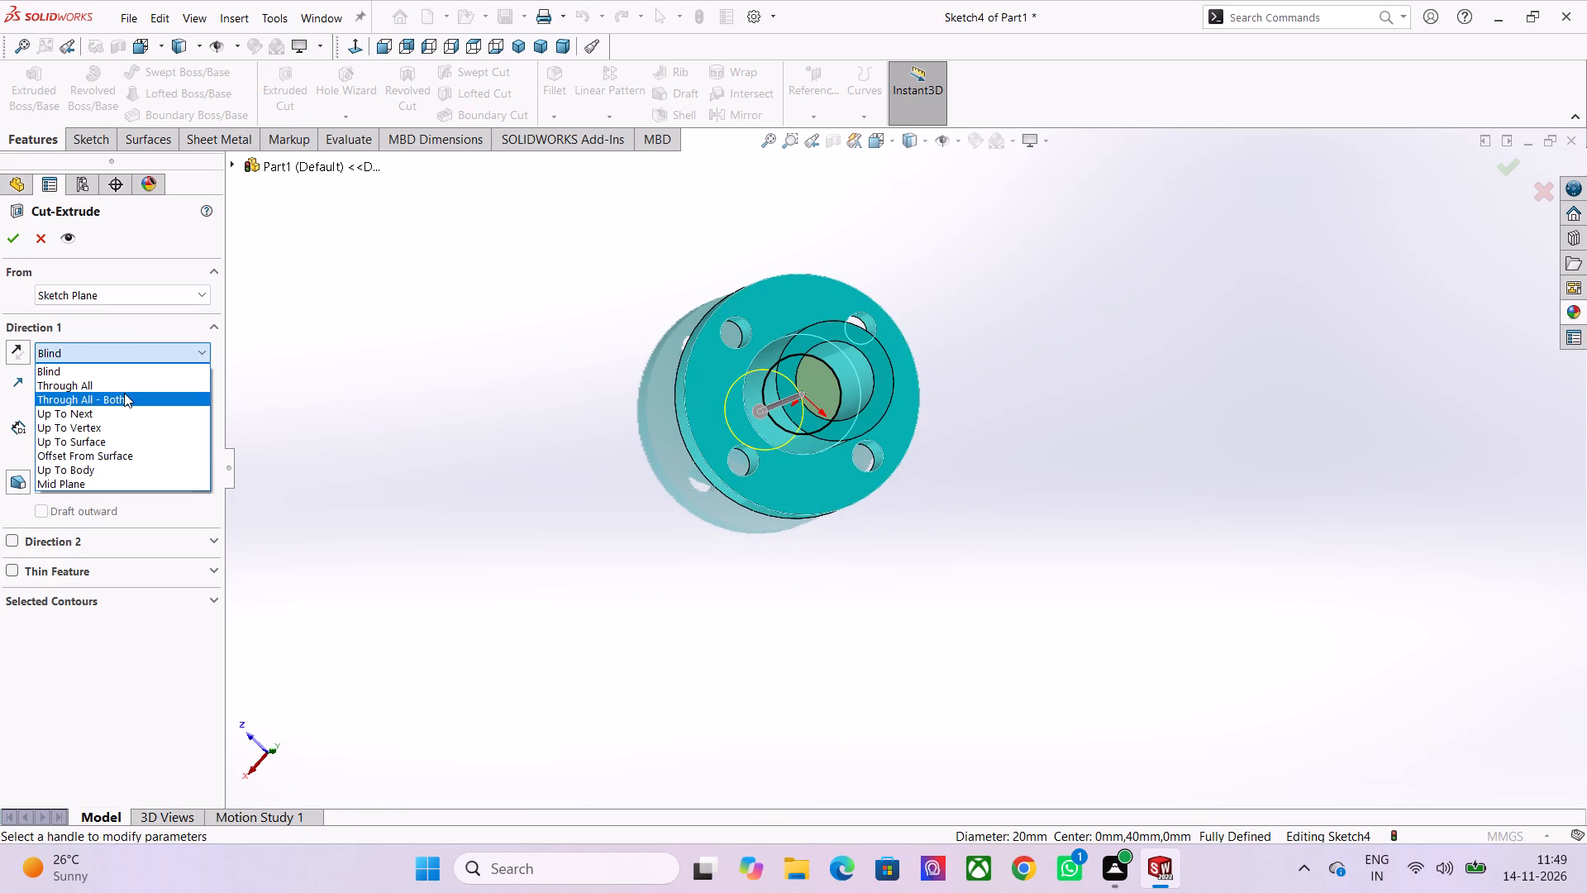
{"action": "middle_click_drag", "start_coordinate": [747, 571], "coordinate": [813, 400]}
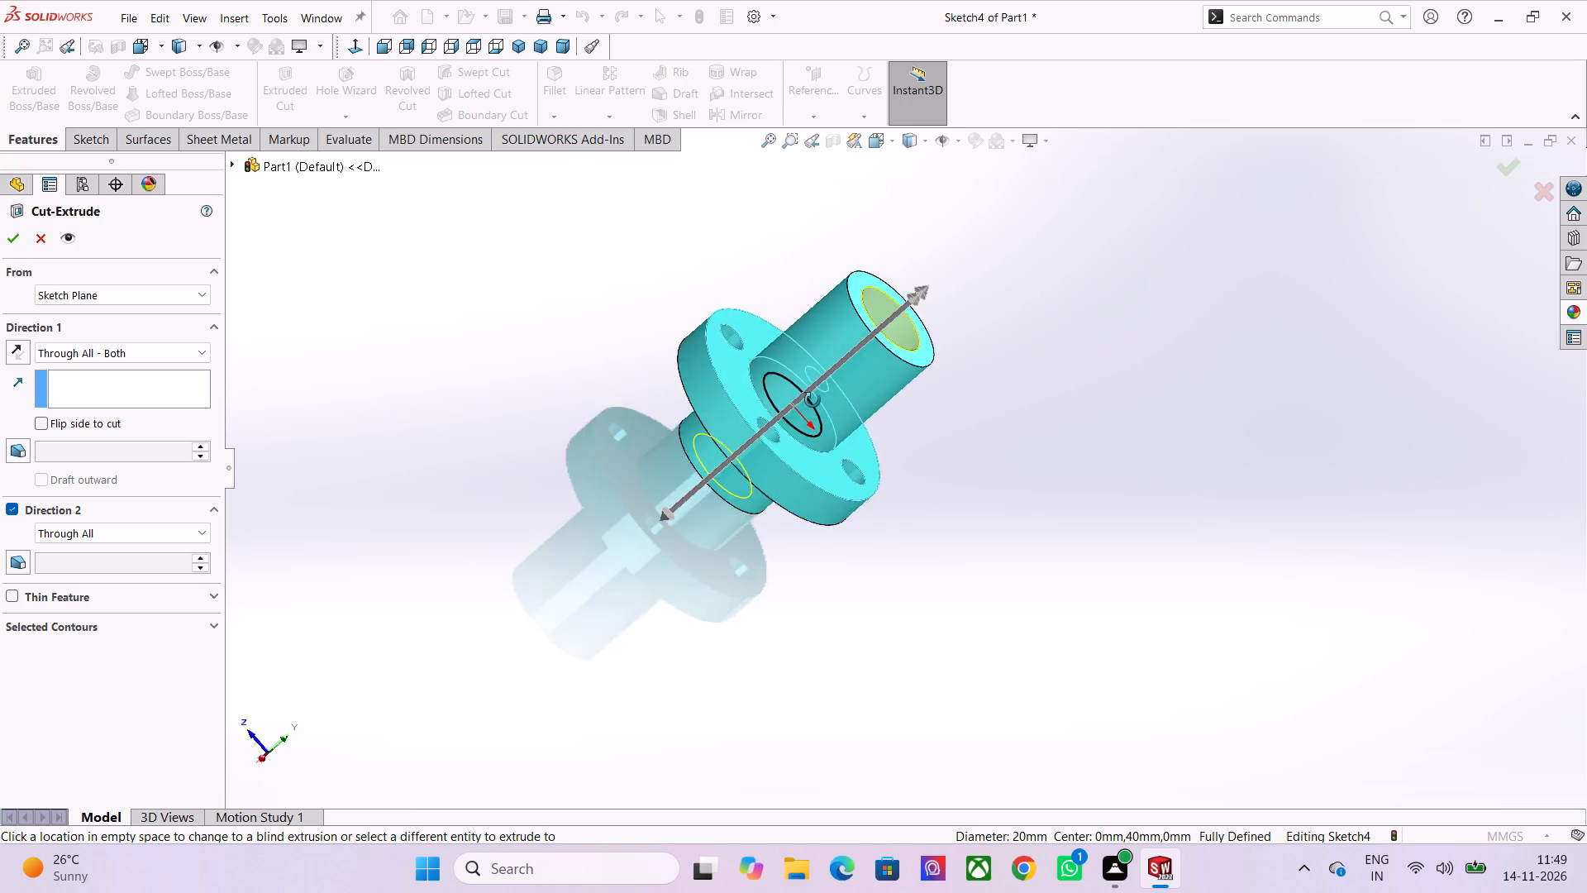
{"action": "middle_click_drag", "start_coordinate": [813, 400], "coordinate": [934, 270]}
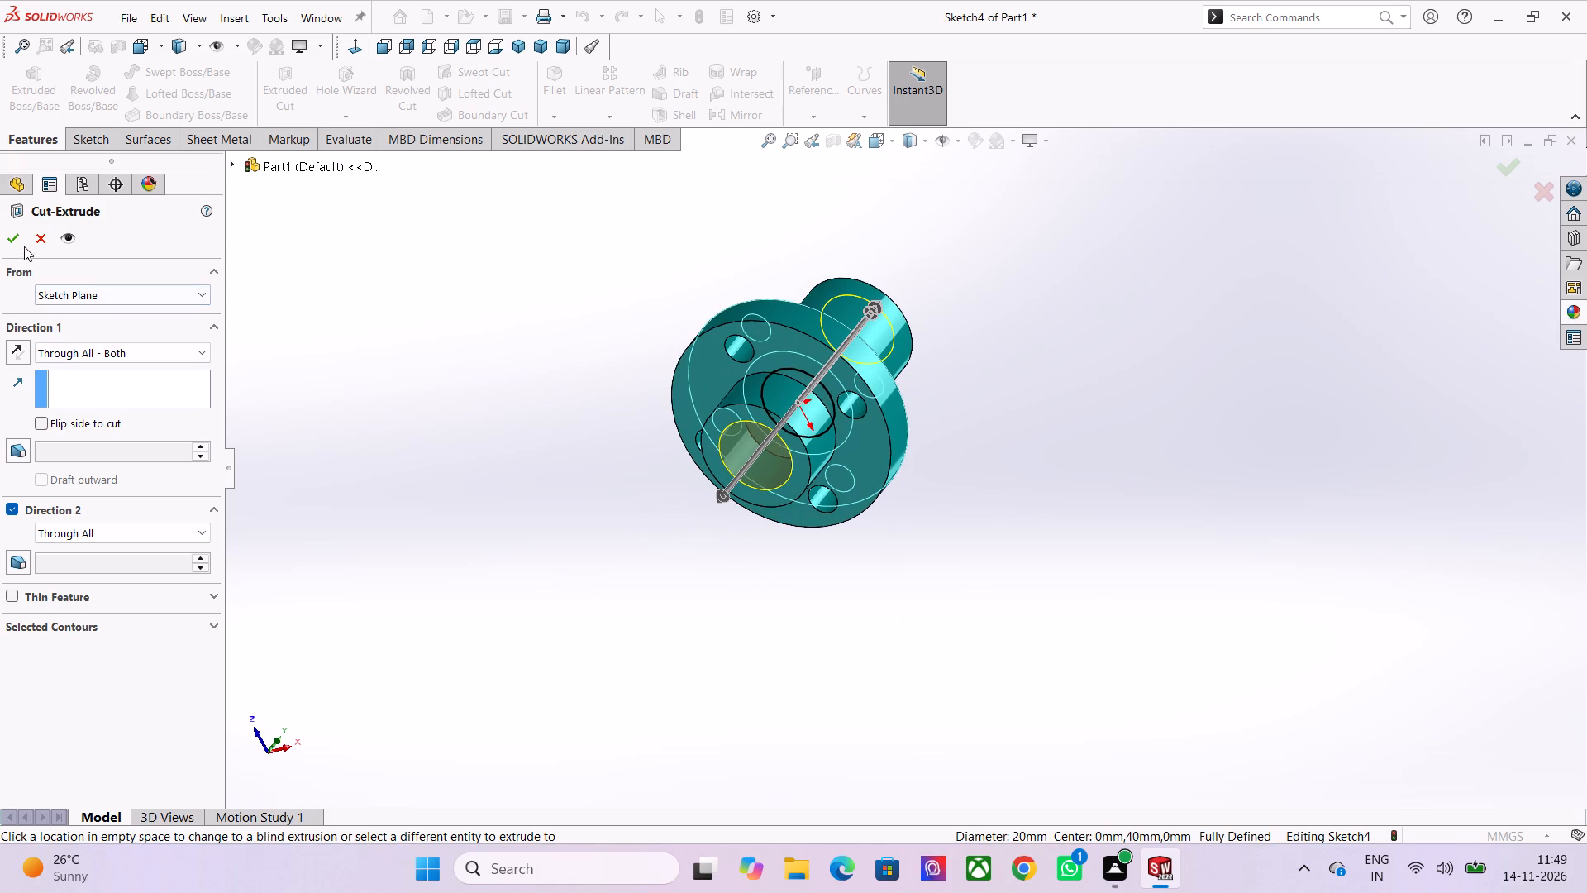
{"action": "left_click", "coordinate": [14, 239]}
{"action": "left_click", "coordinate": [976, 380]}
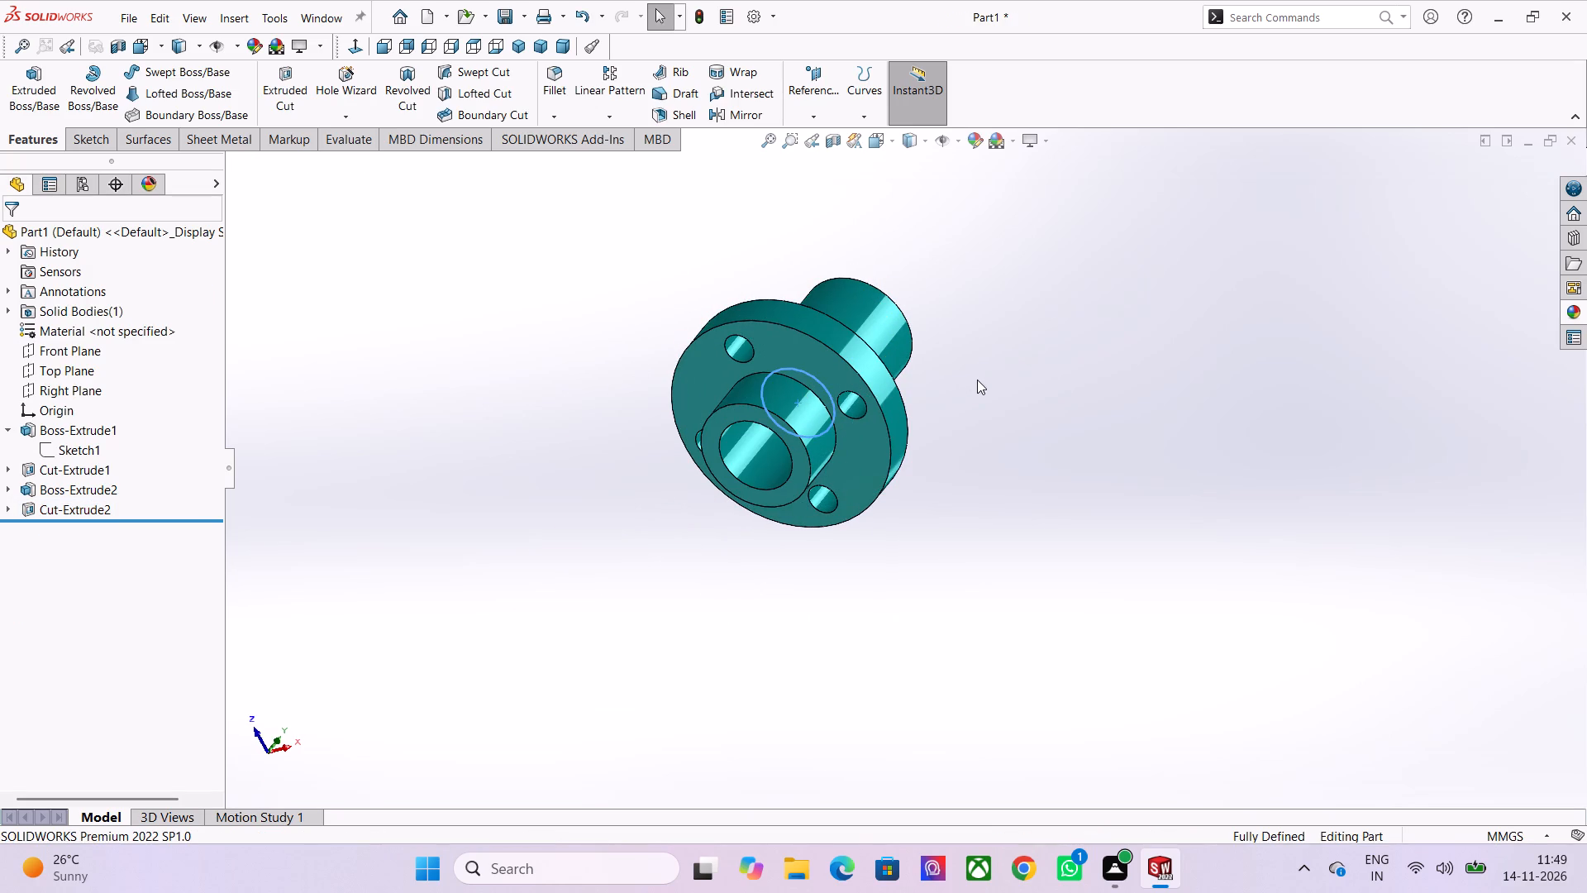
Apply the default pale lavender-grey colour to the tube's inner bore face and the inner faces of the disc's four holes.
{"action": "middle_click_drag", "start_coordinate": [977, 380], "coordinate": [792, 722]}
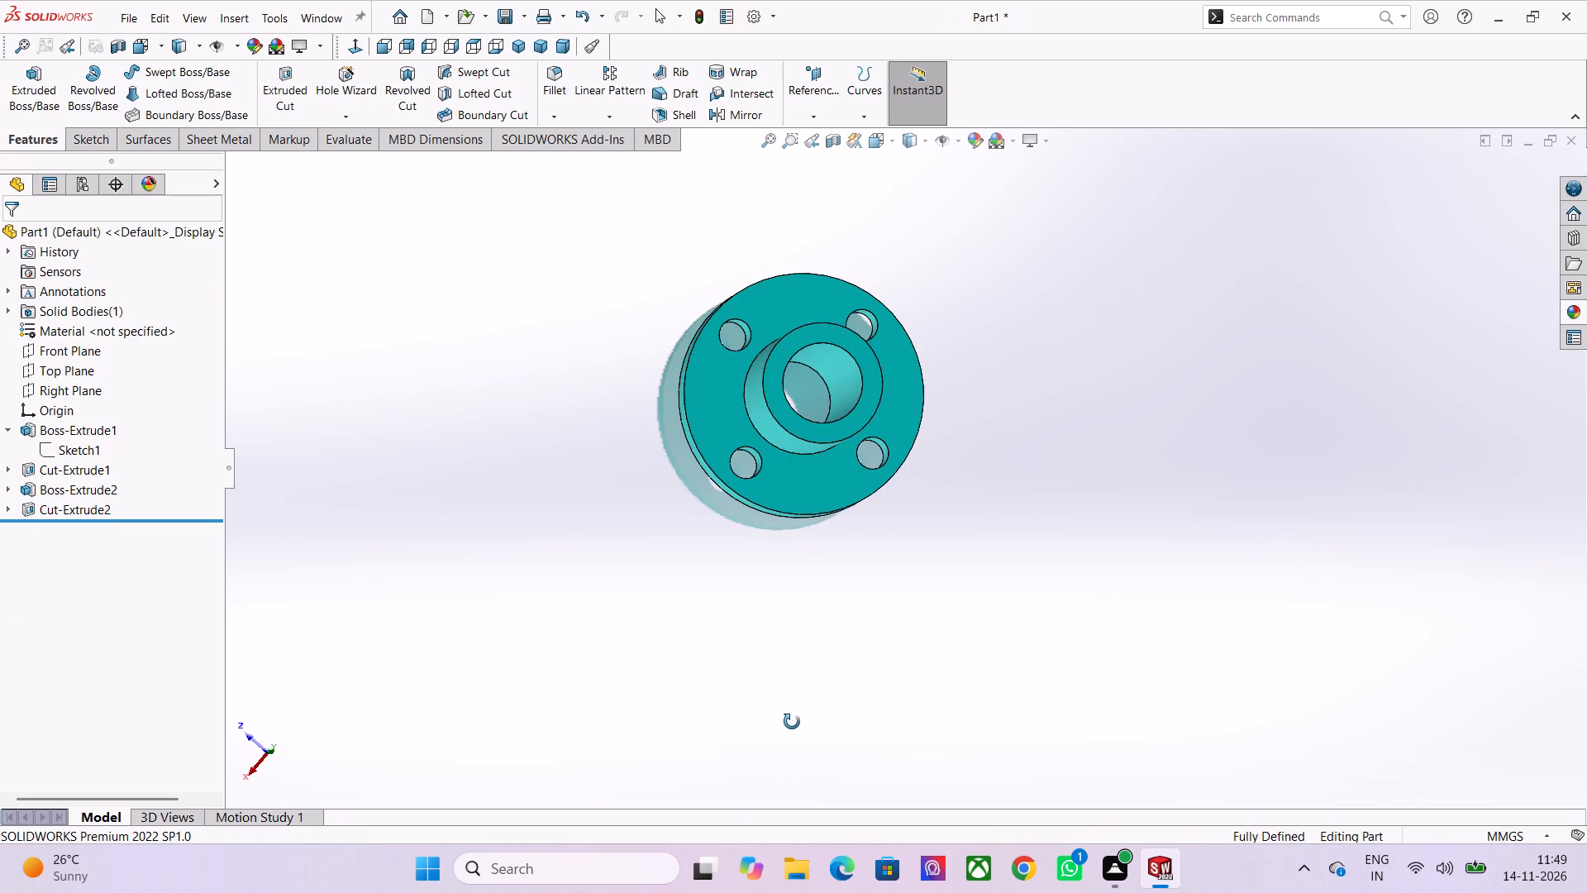
{"action": "middle_click_drag", "start_coordinate": [792, 722], "coordinate": [789, 495]}
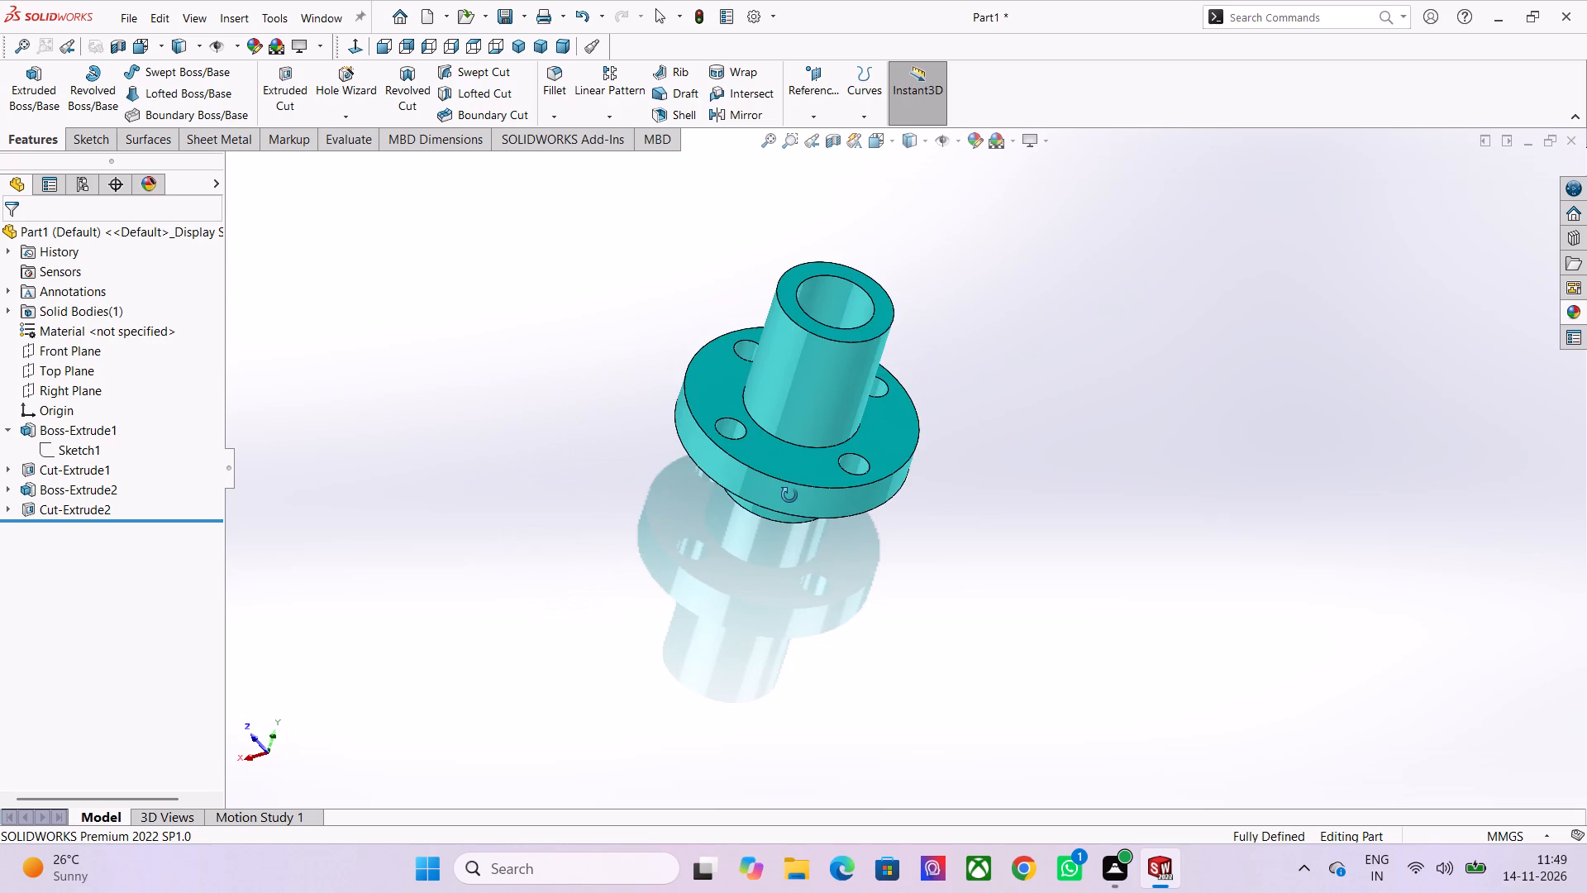
{"action": "middle_click_drag", "start_coordinate": [789, 495], "coordinate": [841, 597]}
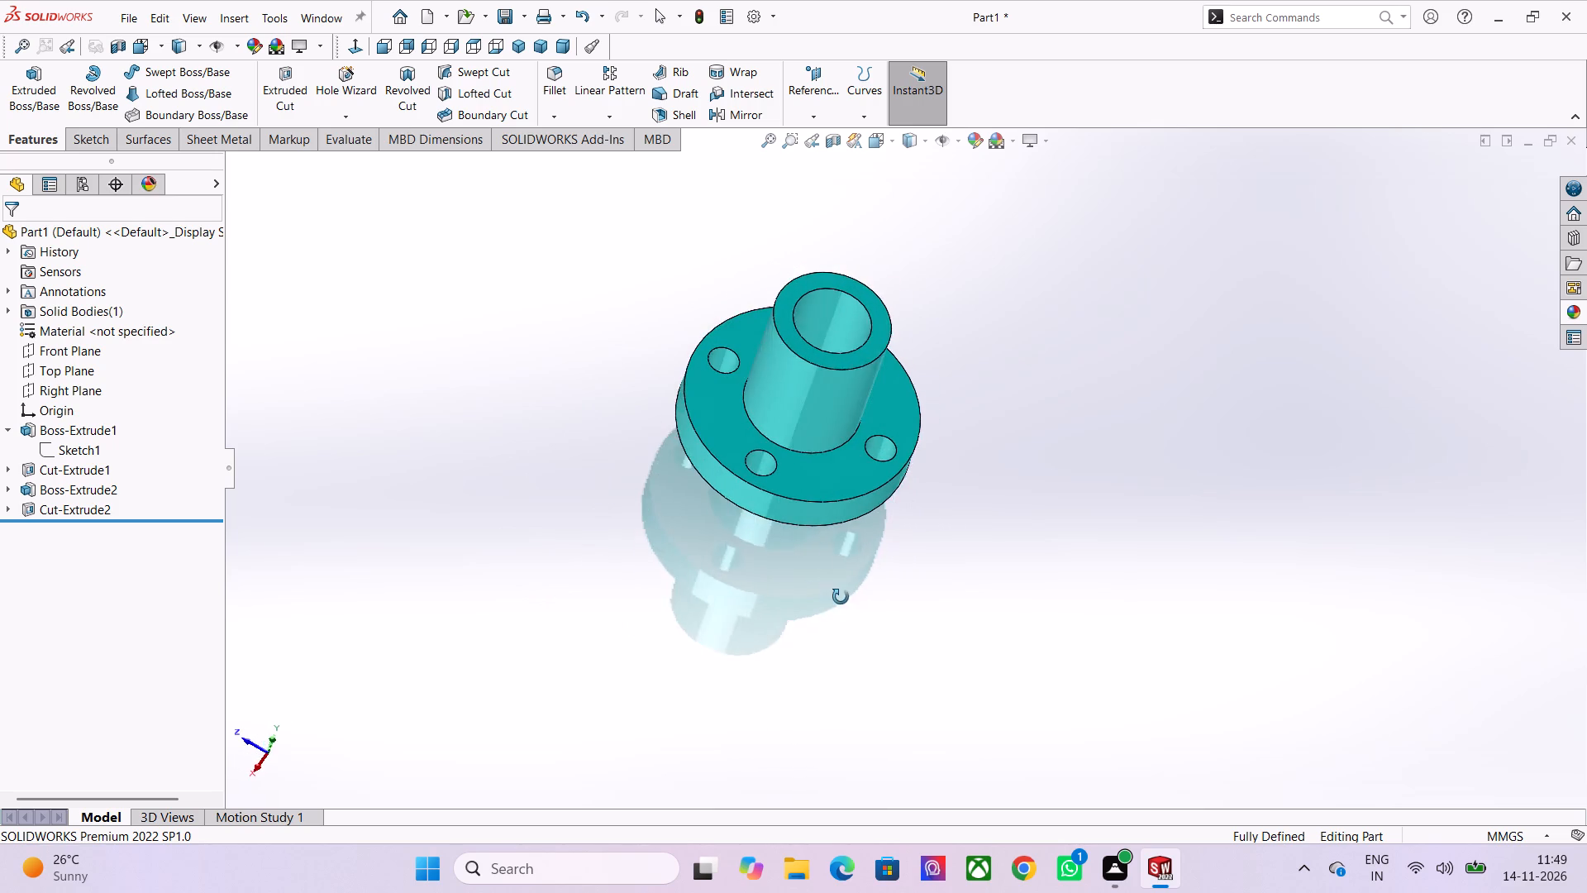
{"action": "middle_click_drag", "start_coordinate": [841, 597], "coordinate": [824, 655]}
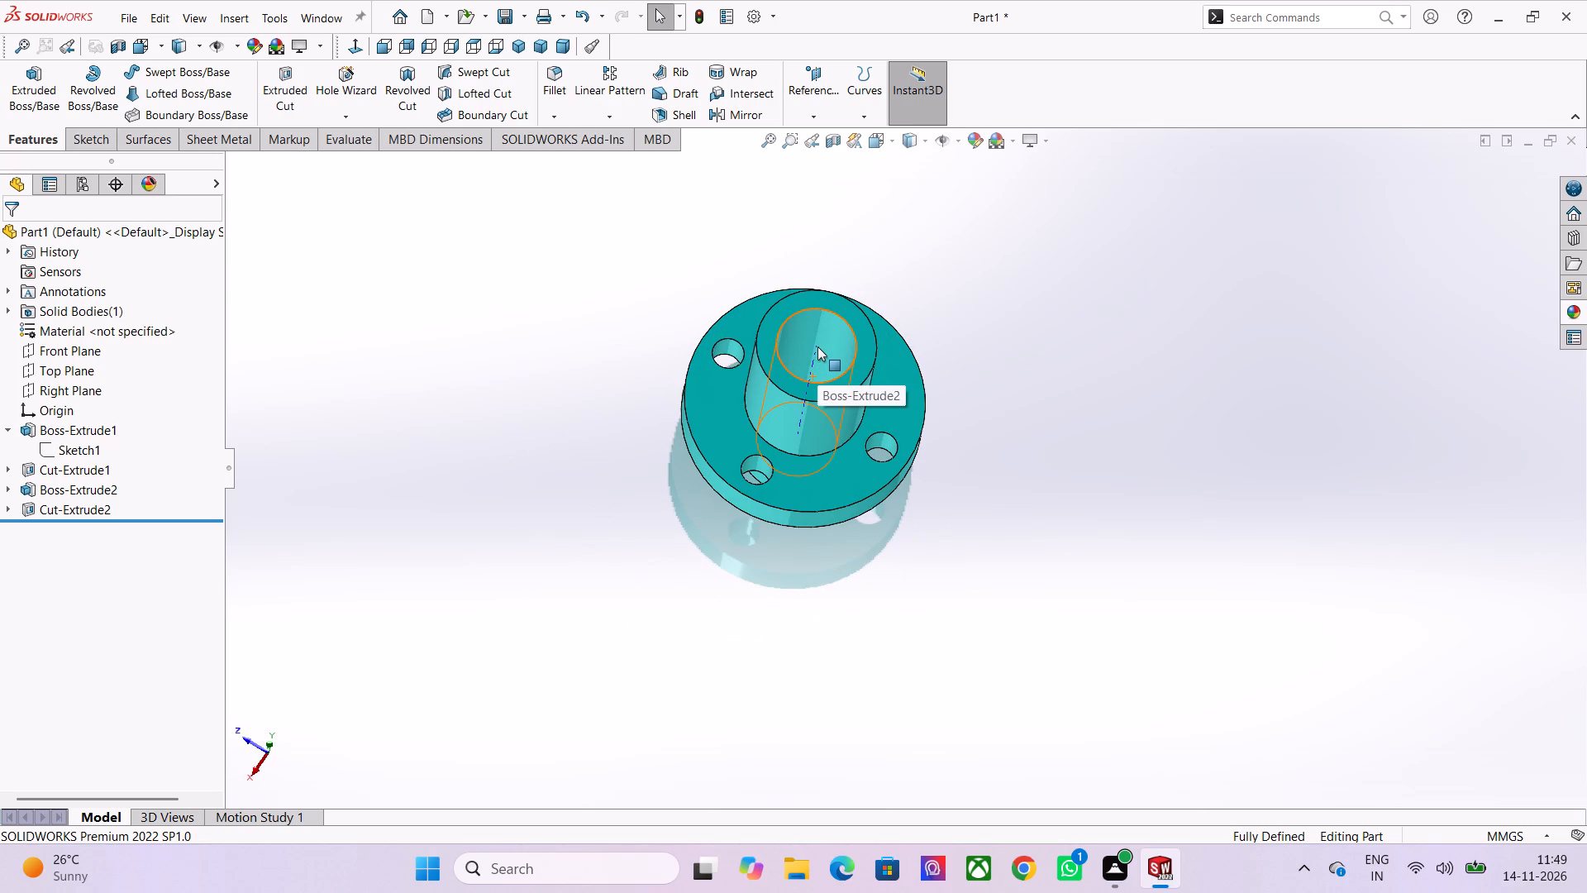
{"action": "left_click", "coordinate": [817, 346]}
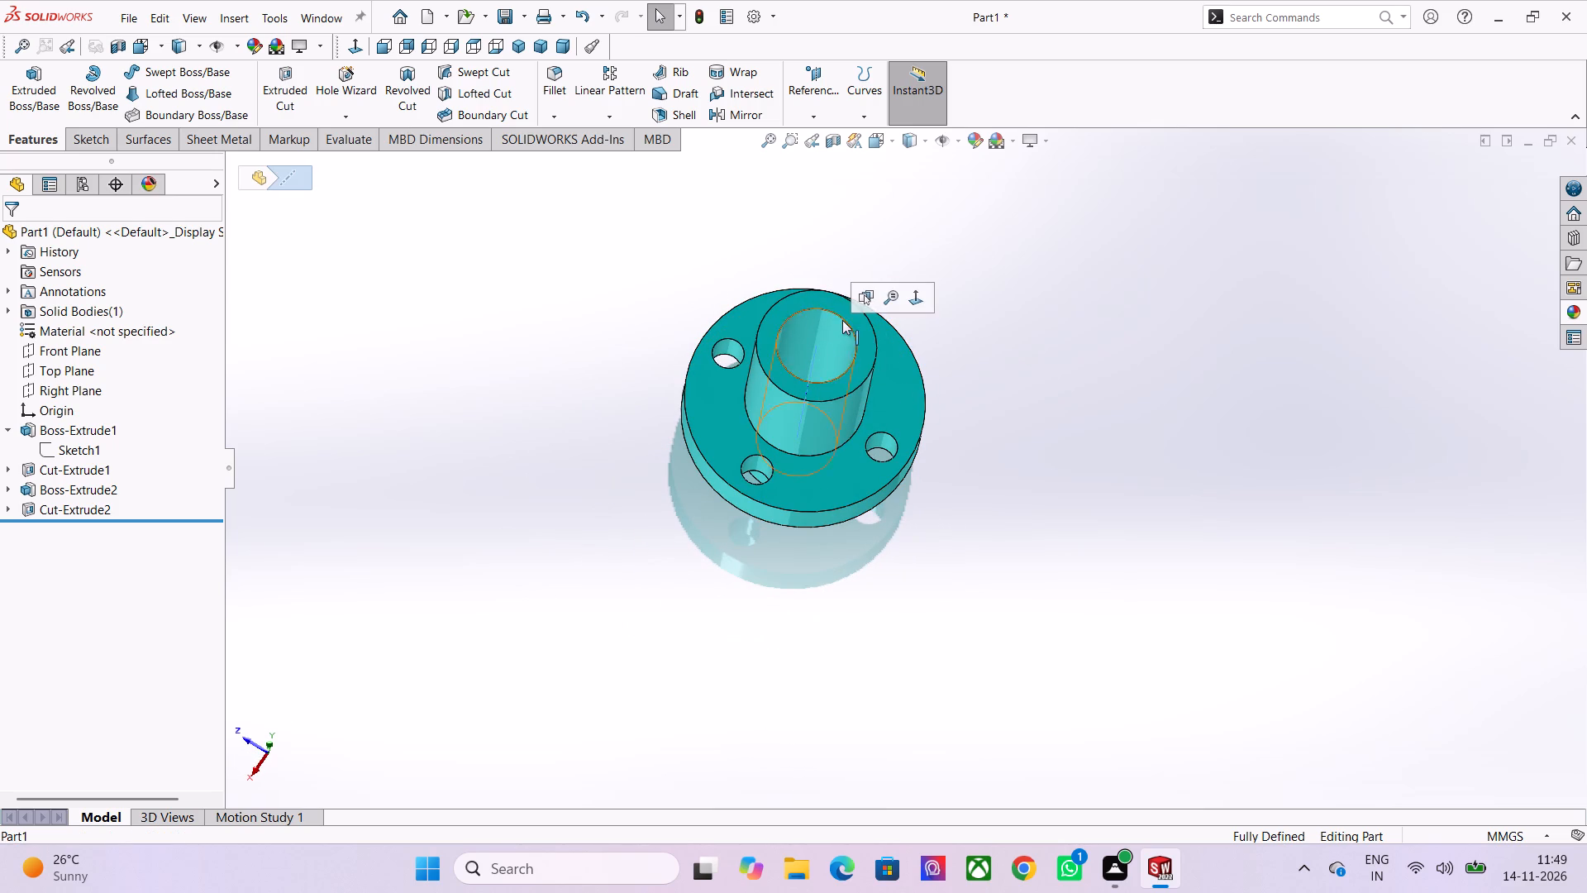
{"action": "left_click", "coordinate": [822, 351]}
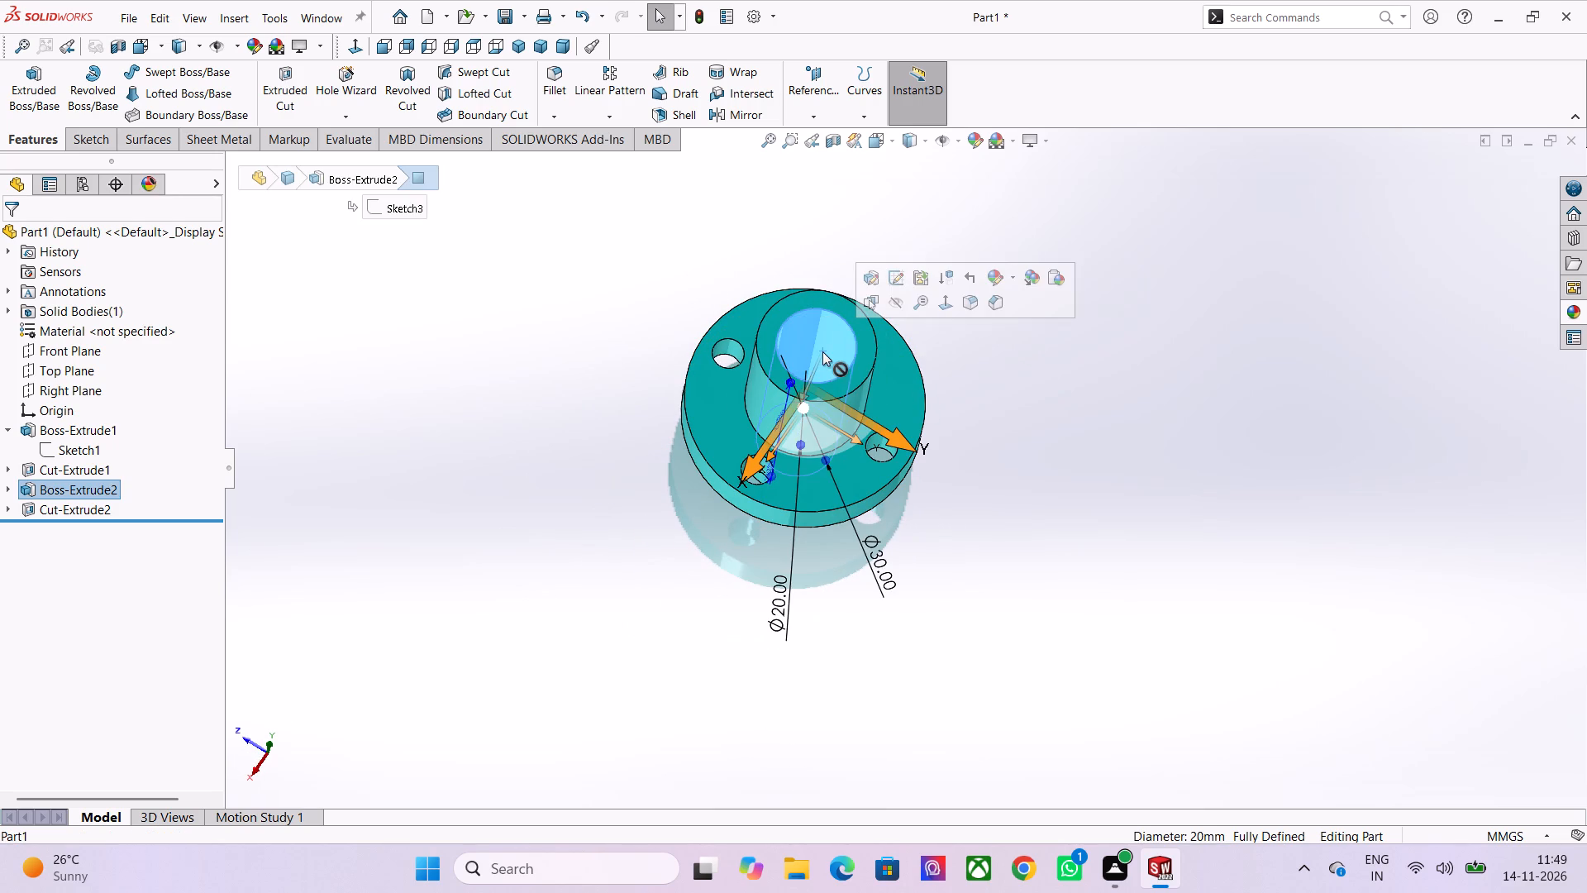
{"action": "left_click", "coordinate": [971, 140]}
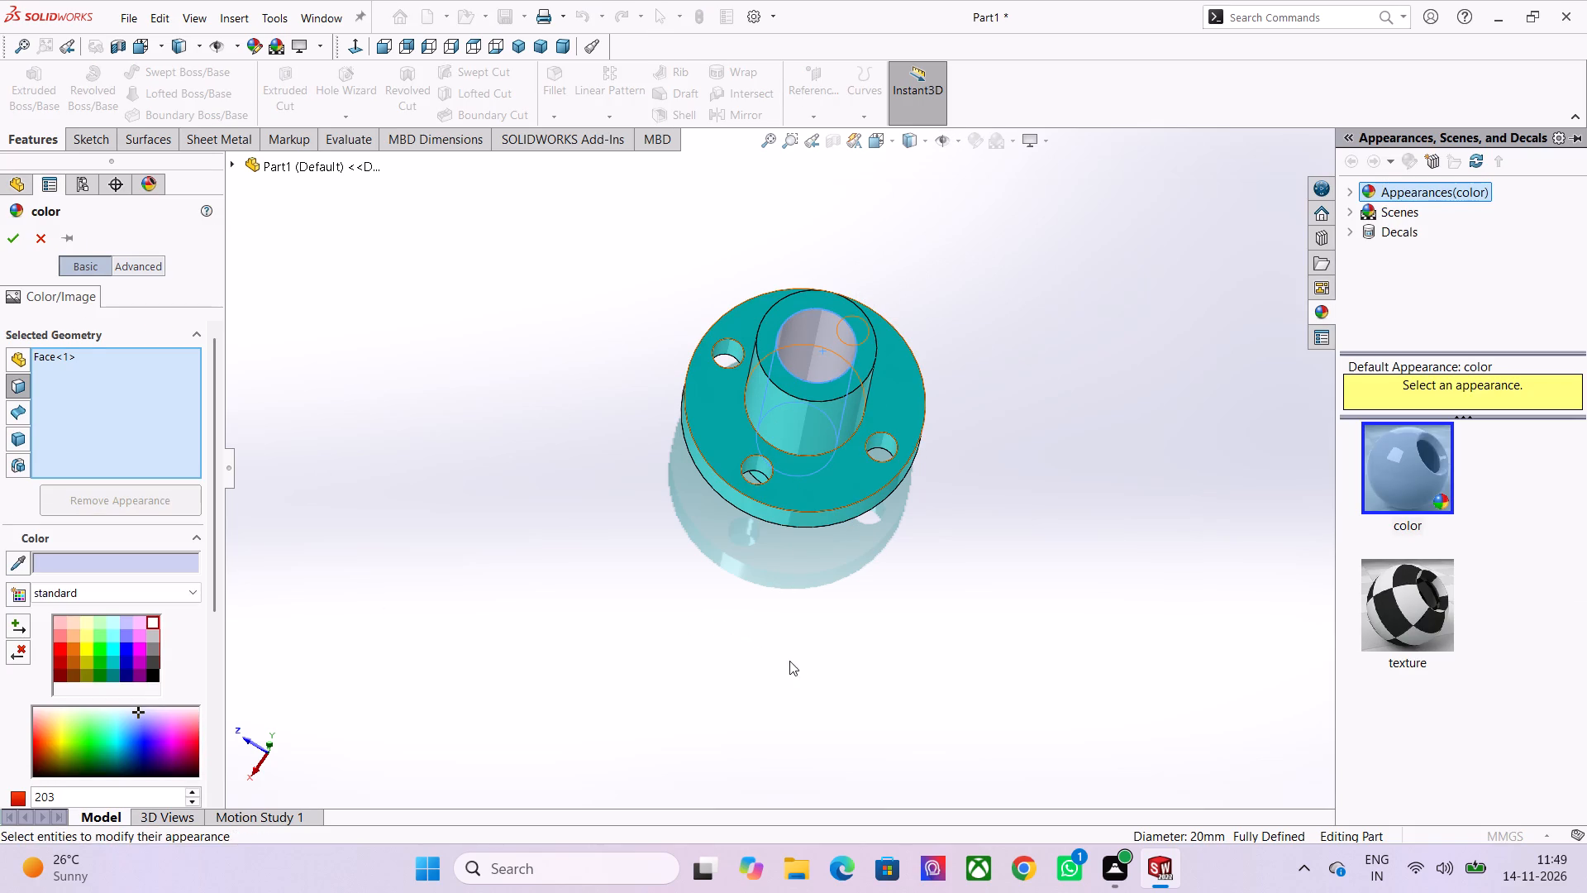
{"action": "middle_click_drag", "start_coordinate": [872, 655], "coordinate": [912, 580]}
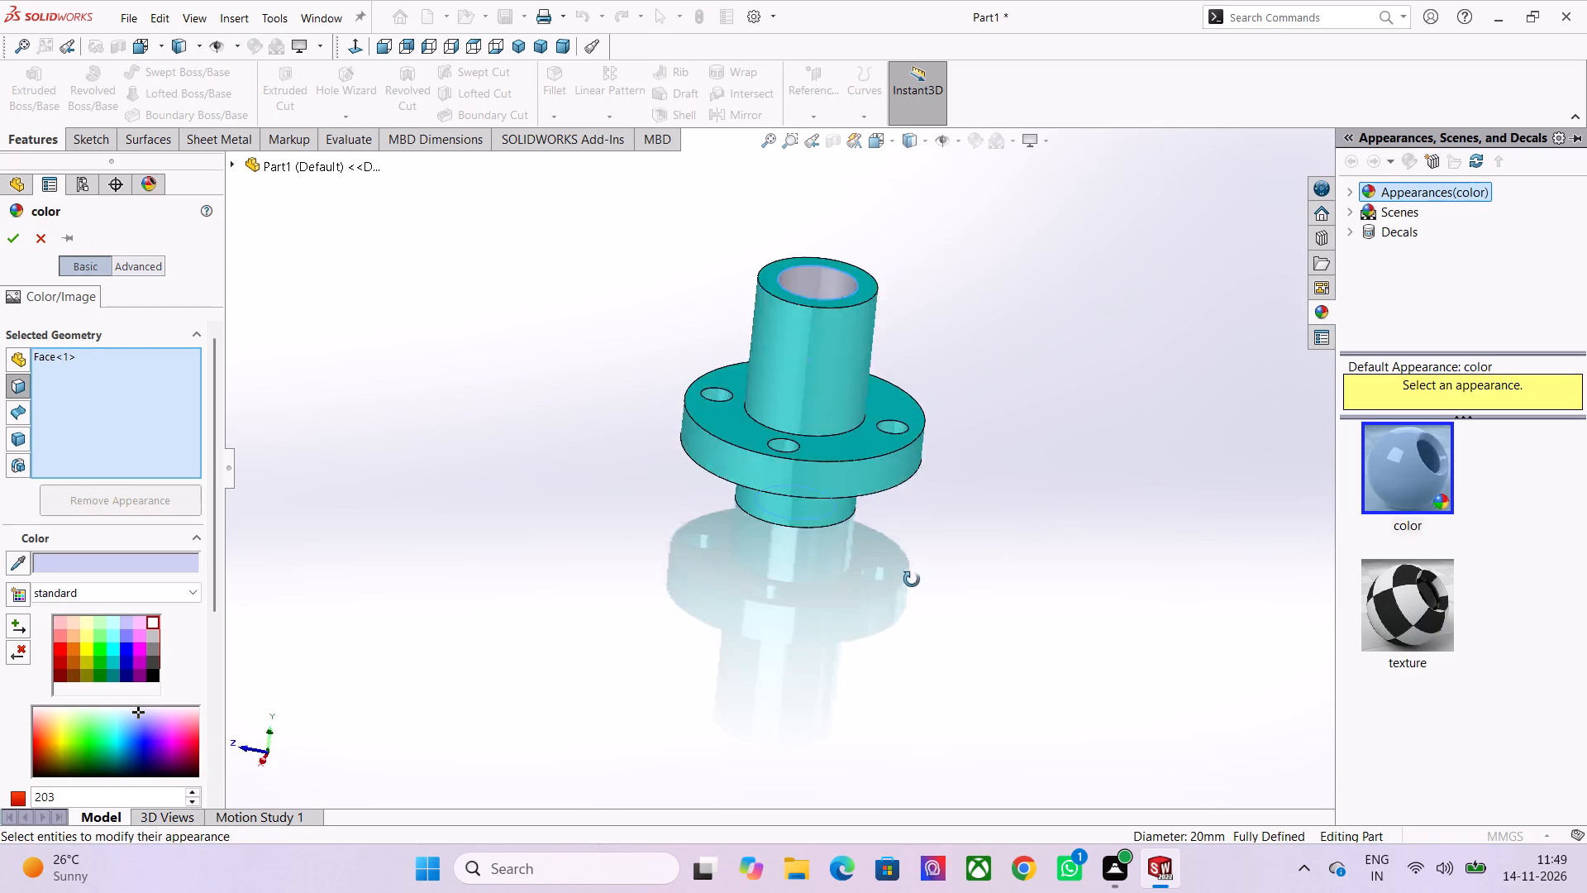
{"action": "middle_click_drag", "start_coordinate": [912, 580], "coordinate": [913, 728]}
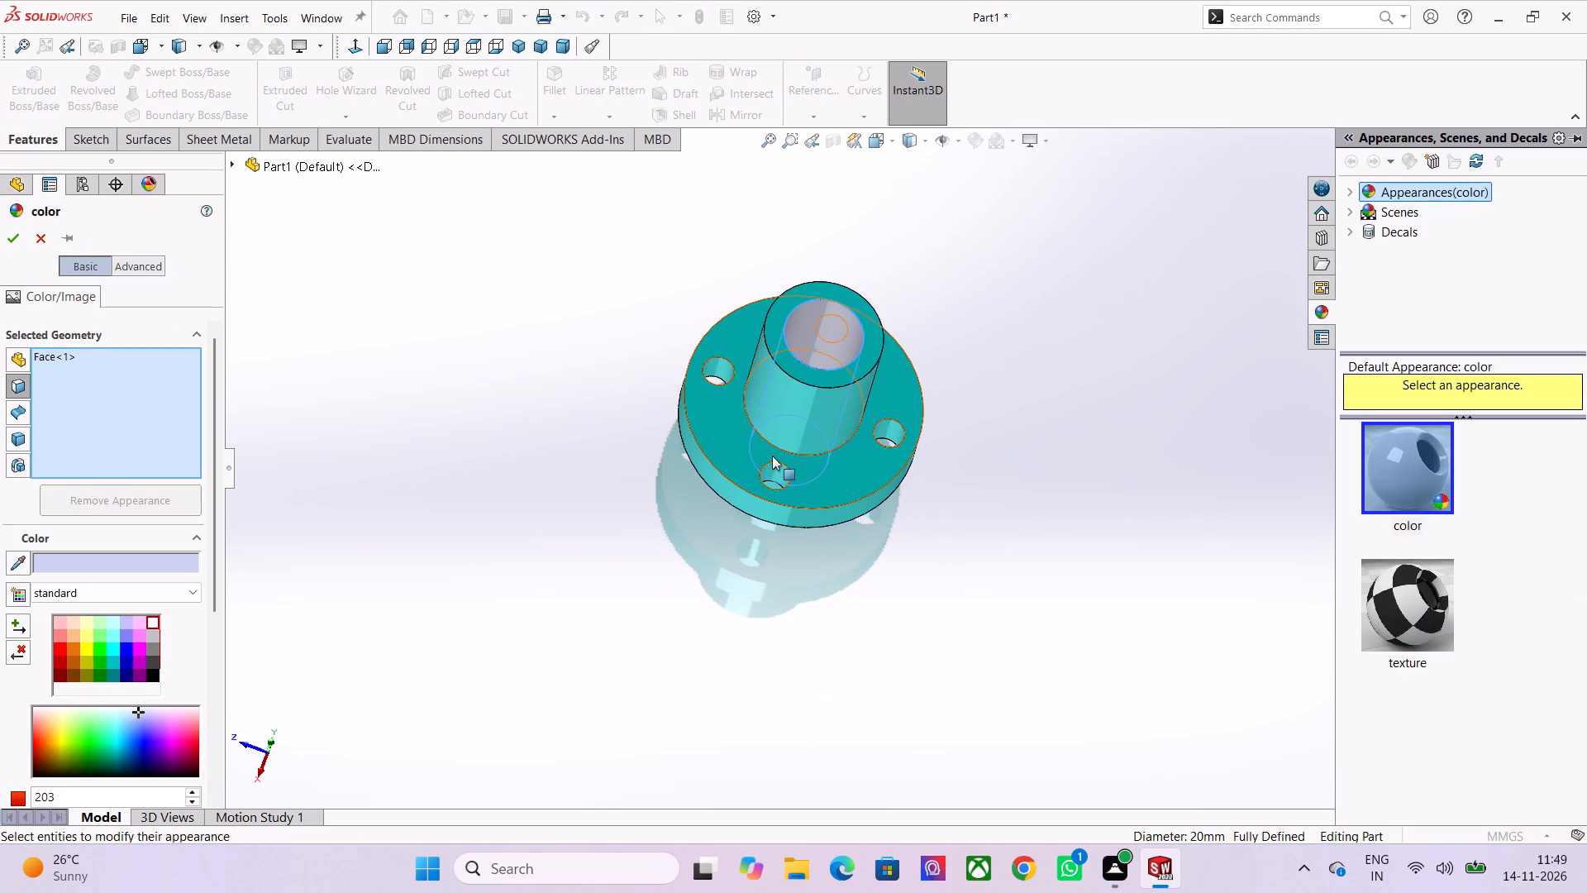
{"action": "left_click", "coordinate": [772, 470]}
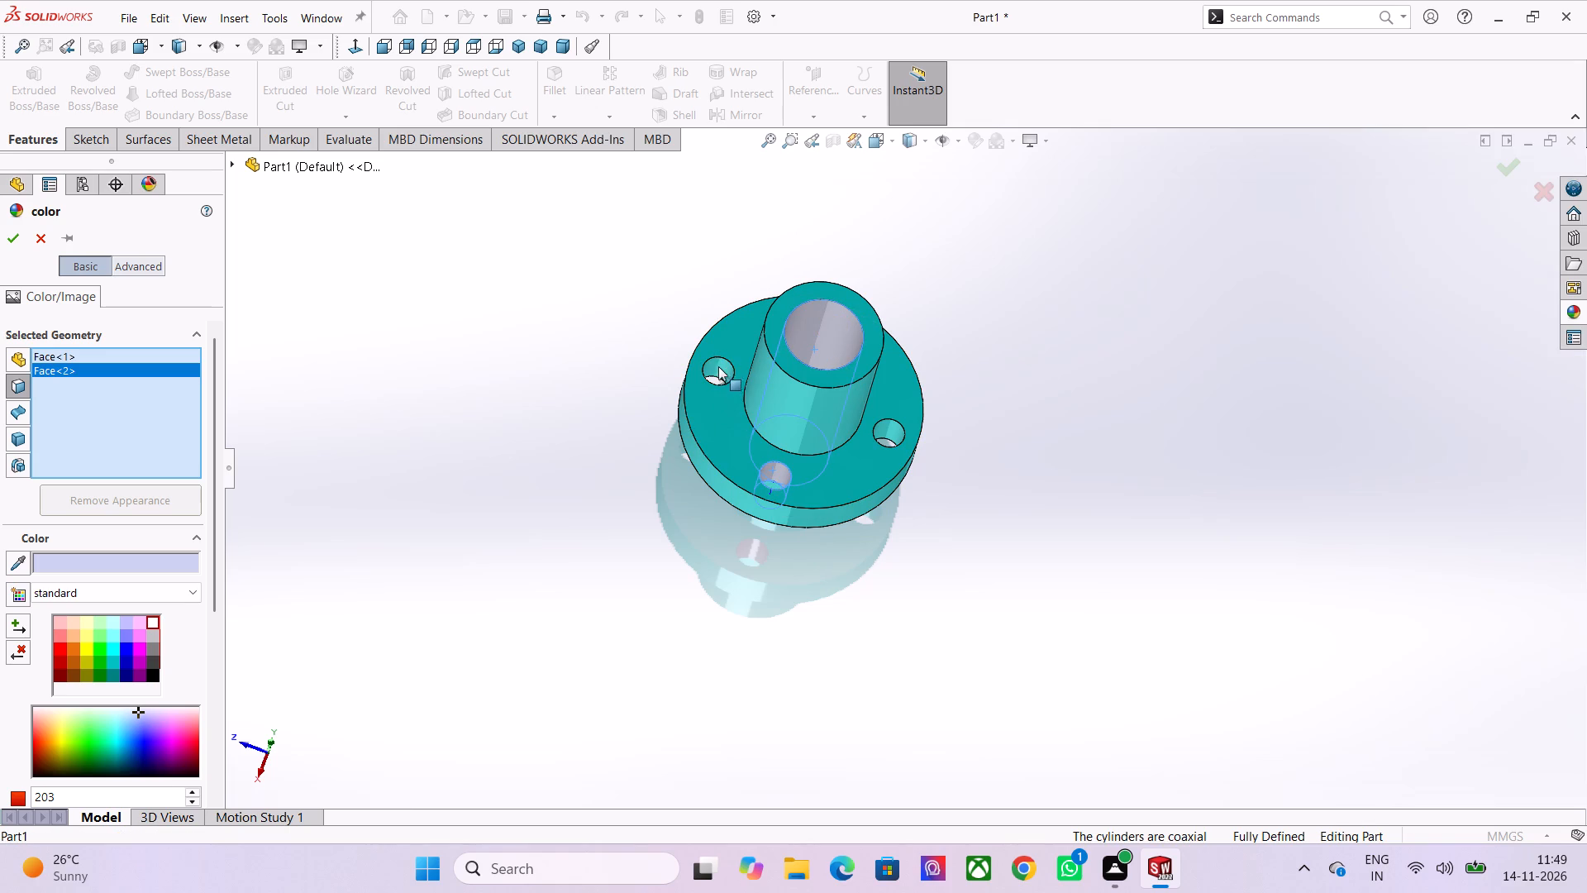
{"action": "left_click", "coordinate": [718, 357]}
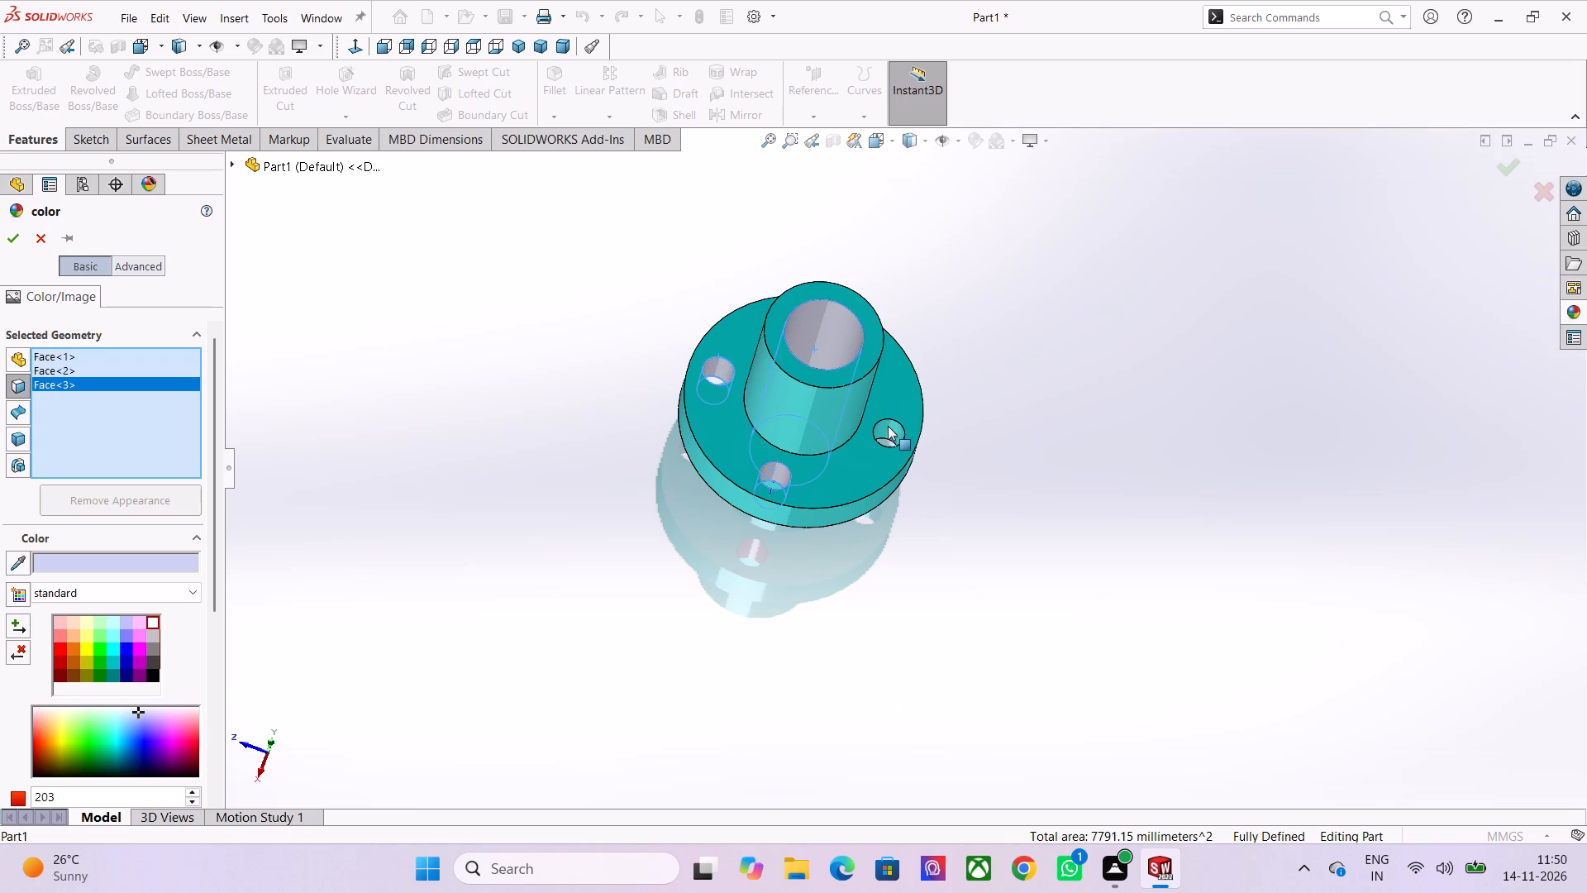
{"action": "left_click", "coordinate": [888, 426]}
{"action": "middle_click_drag", "start_coordinate": [911, 523], "coordinate": [724, 577]}
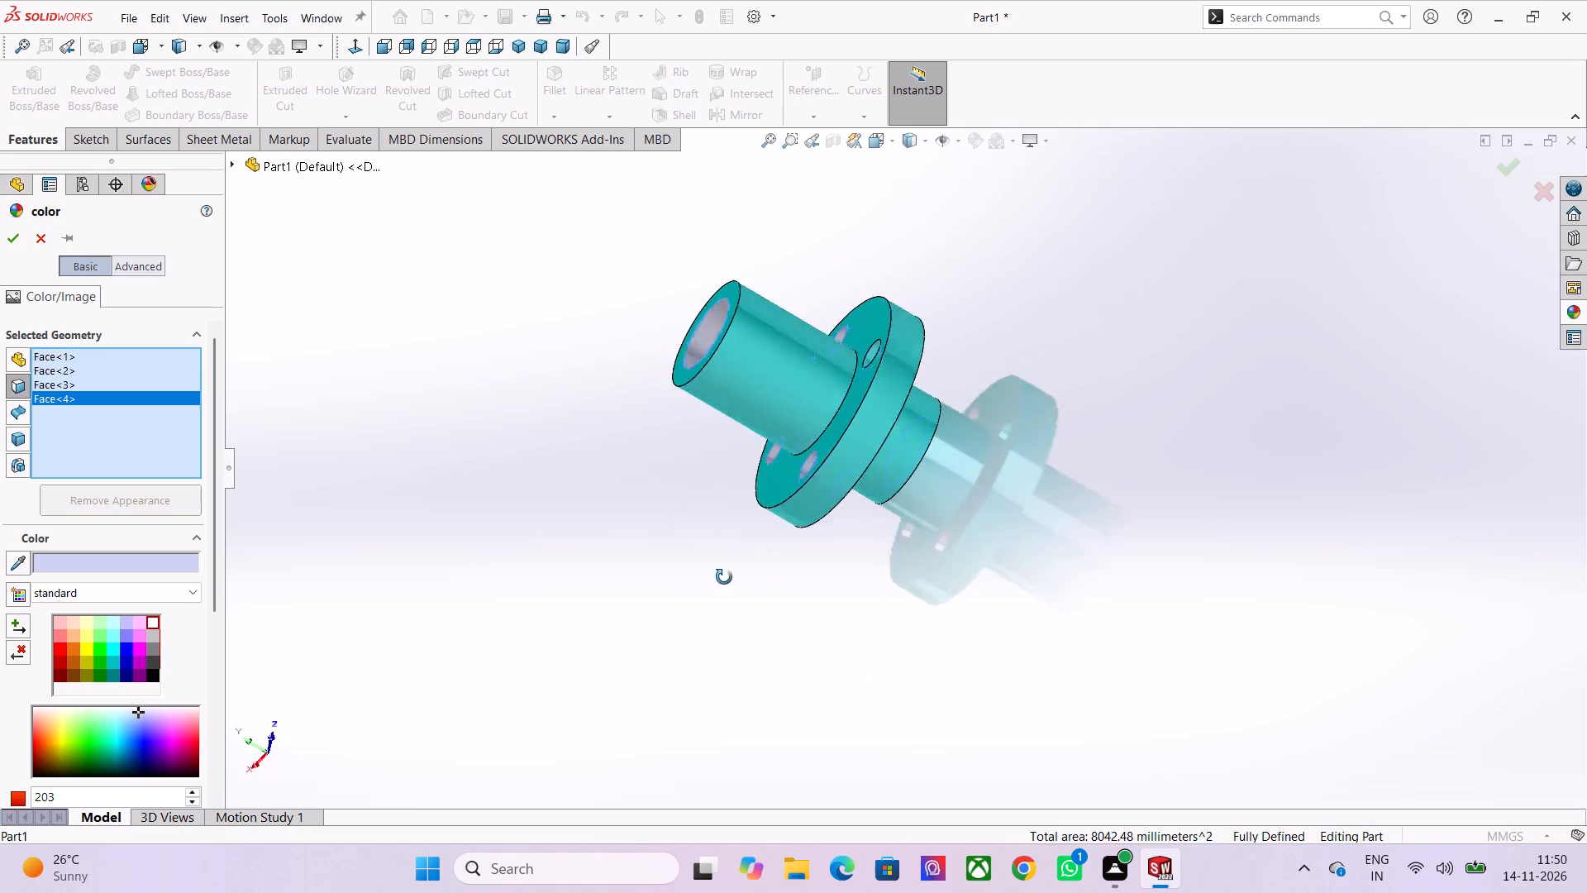
{"action": "middle_click_drag", "start_coordinate": [724, 577], "coordinate": [851, 599]}
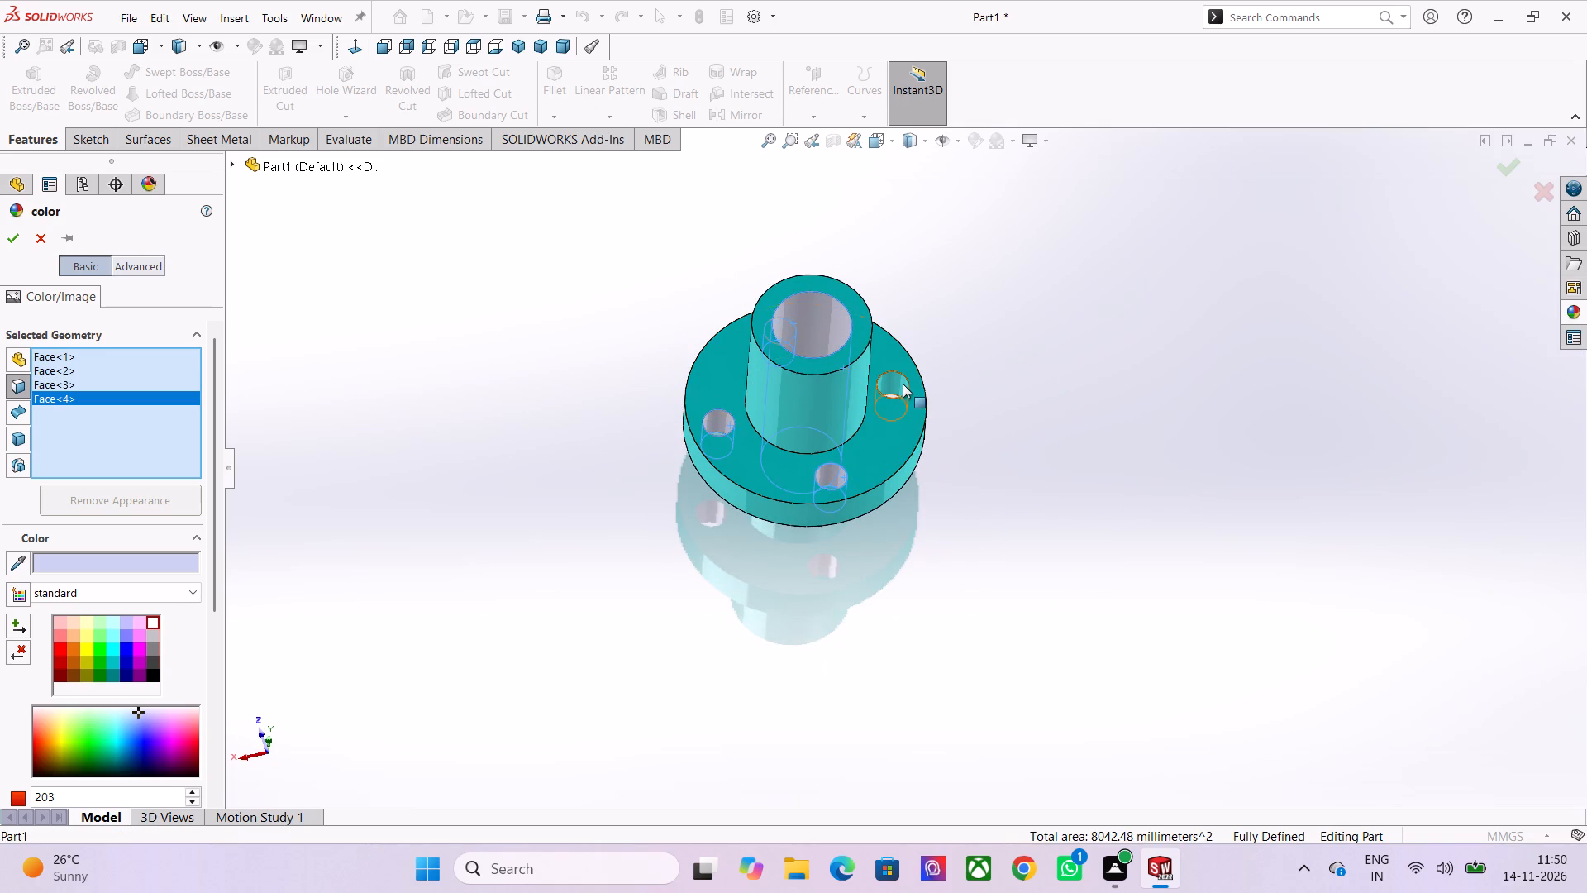
{"action": "left_click", "coordinate": [899, 382]}
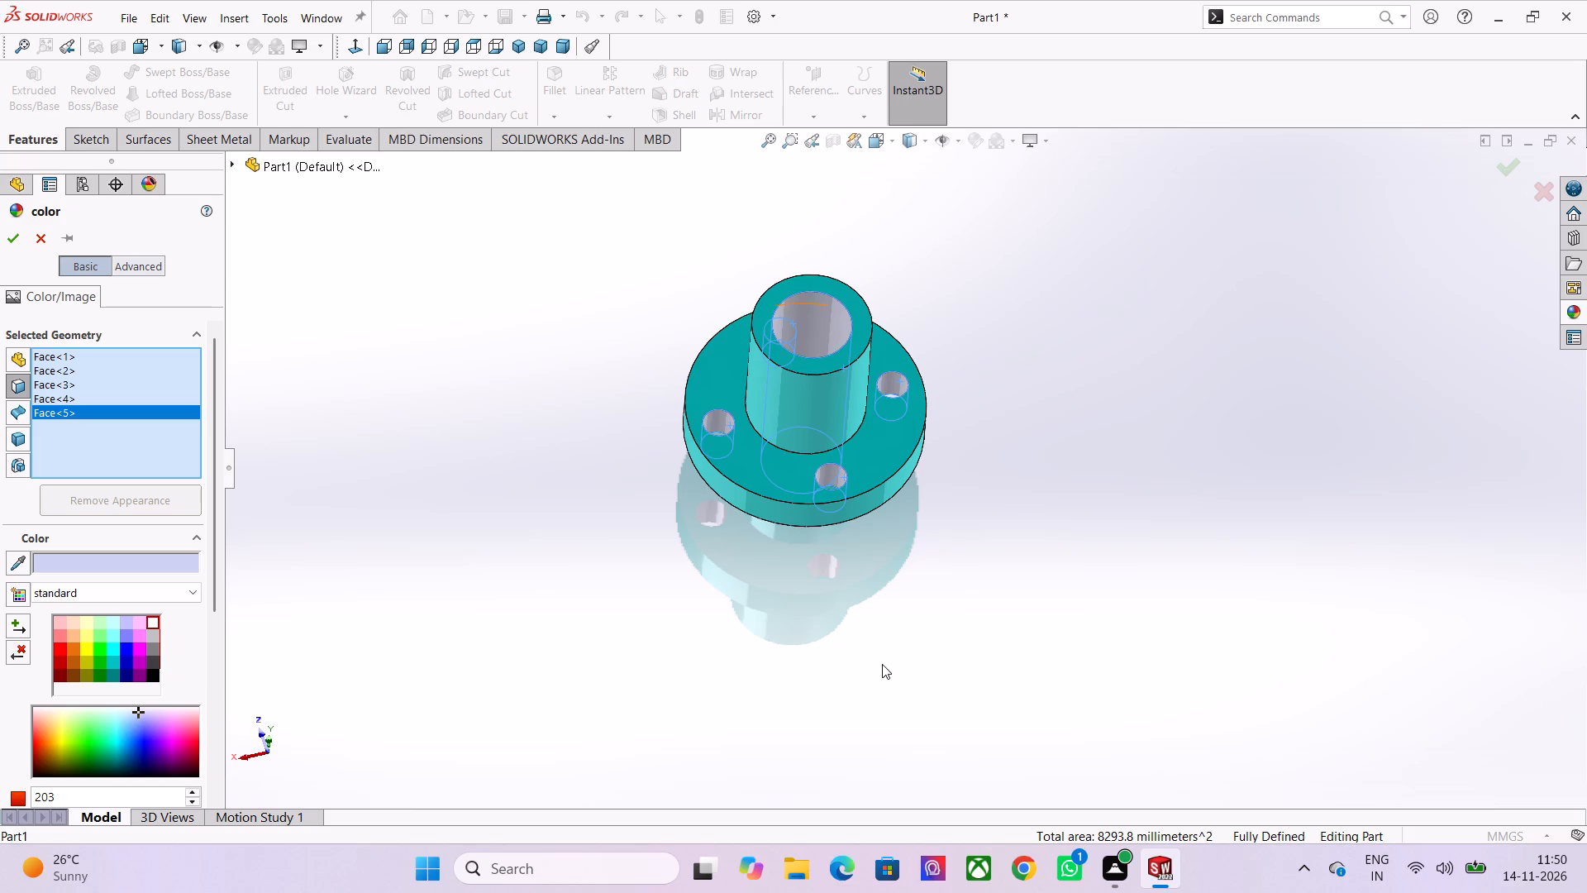
{"action": "middle_click_drag", "start_coordinate": [882, 664], "coordinate": [893, 606]}
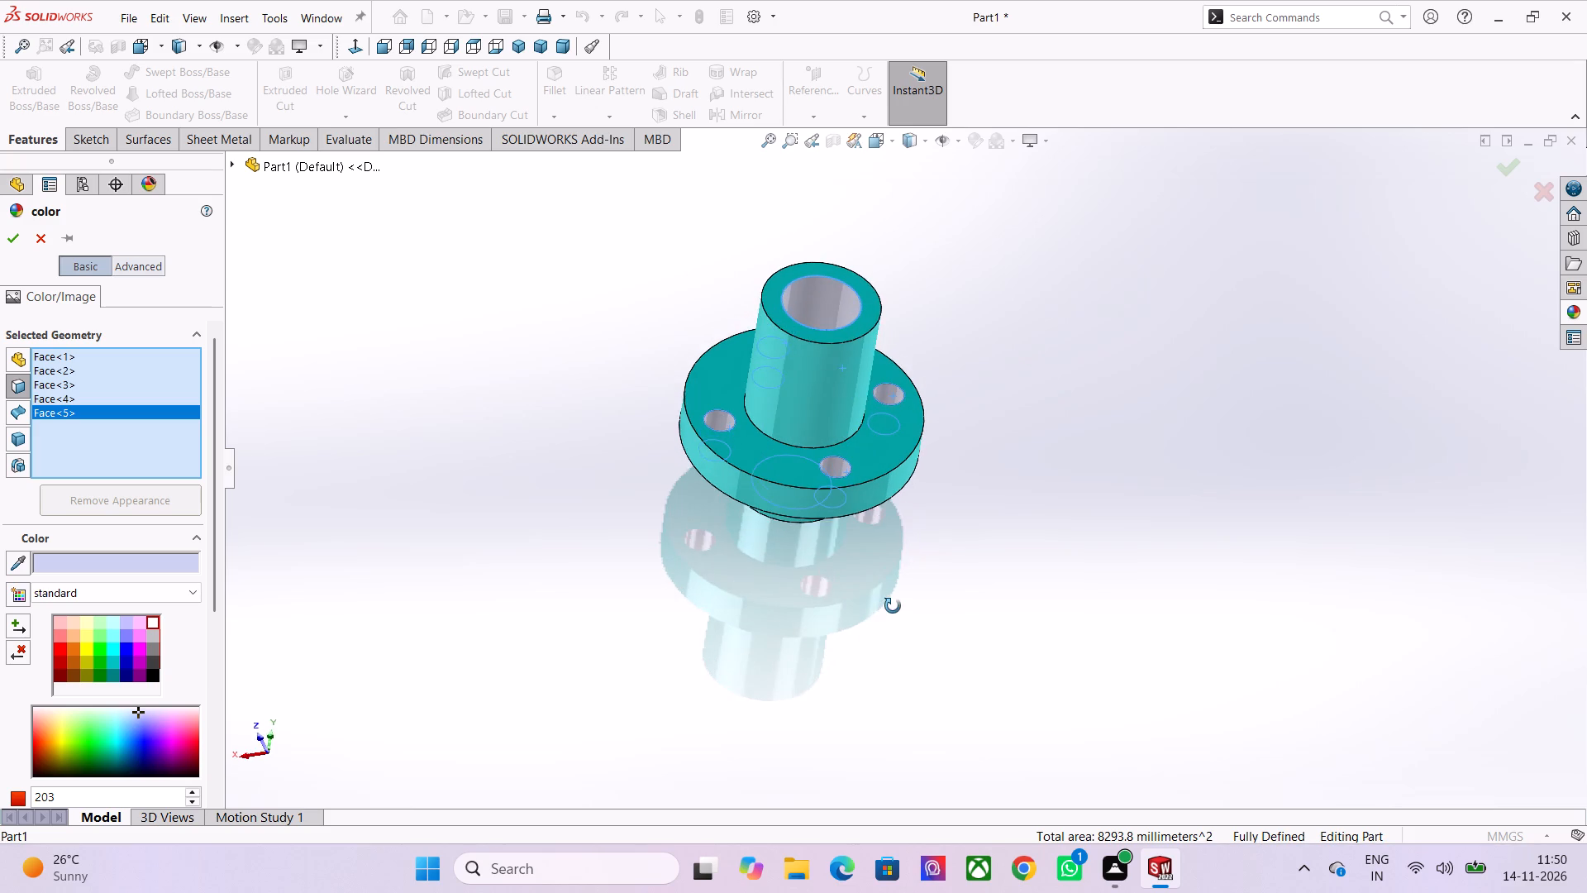
{"action": "middle_click_drag", "start_coordinate": [893, 606], "coordinate": [960, 375]}
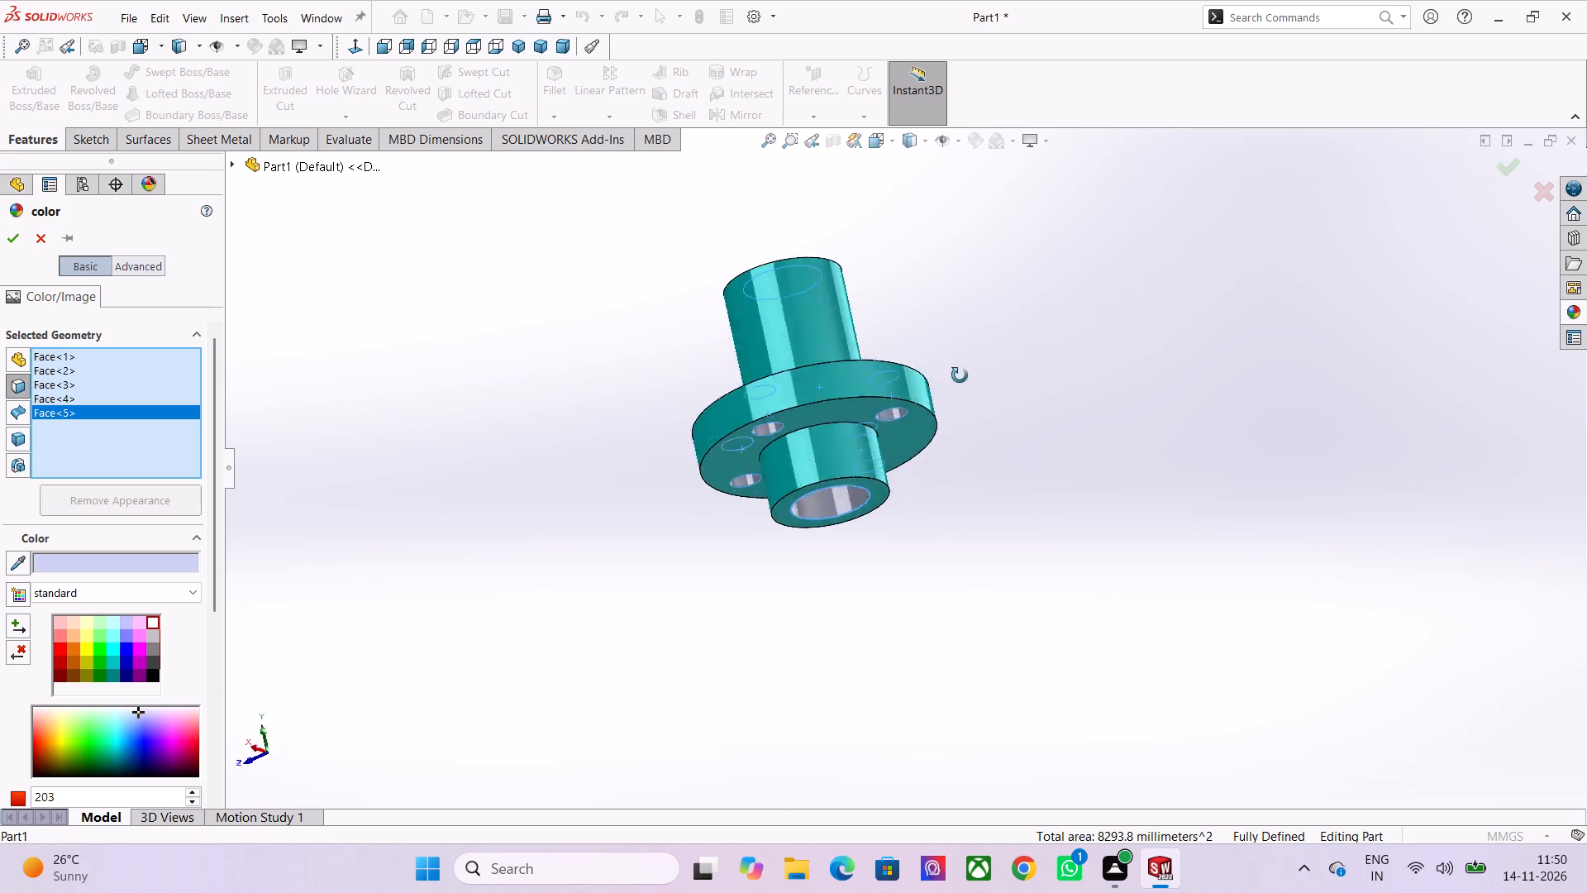
{"action": "middle_click_drag", "start_coordinate": [960, 375], "coordinate": [936, 587]}
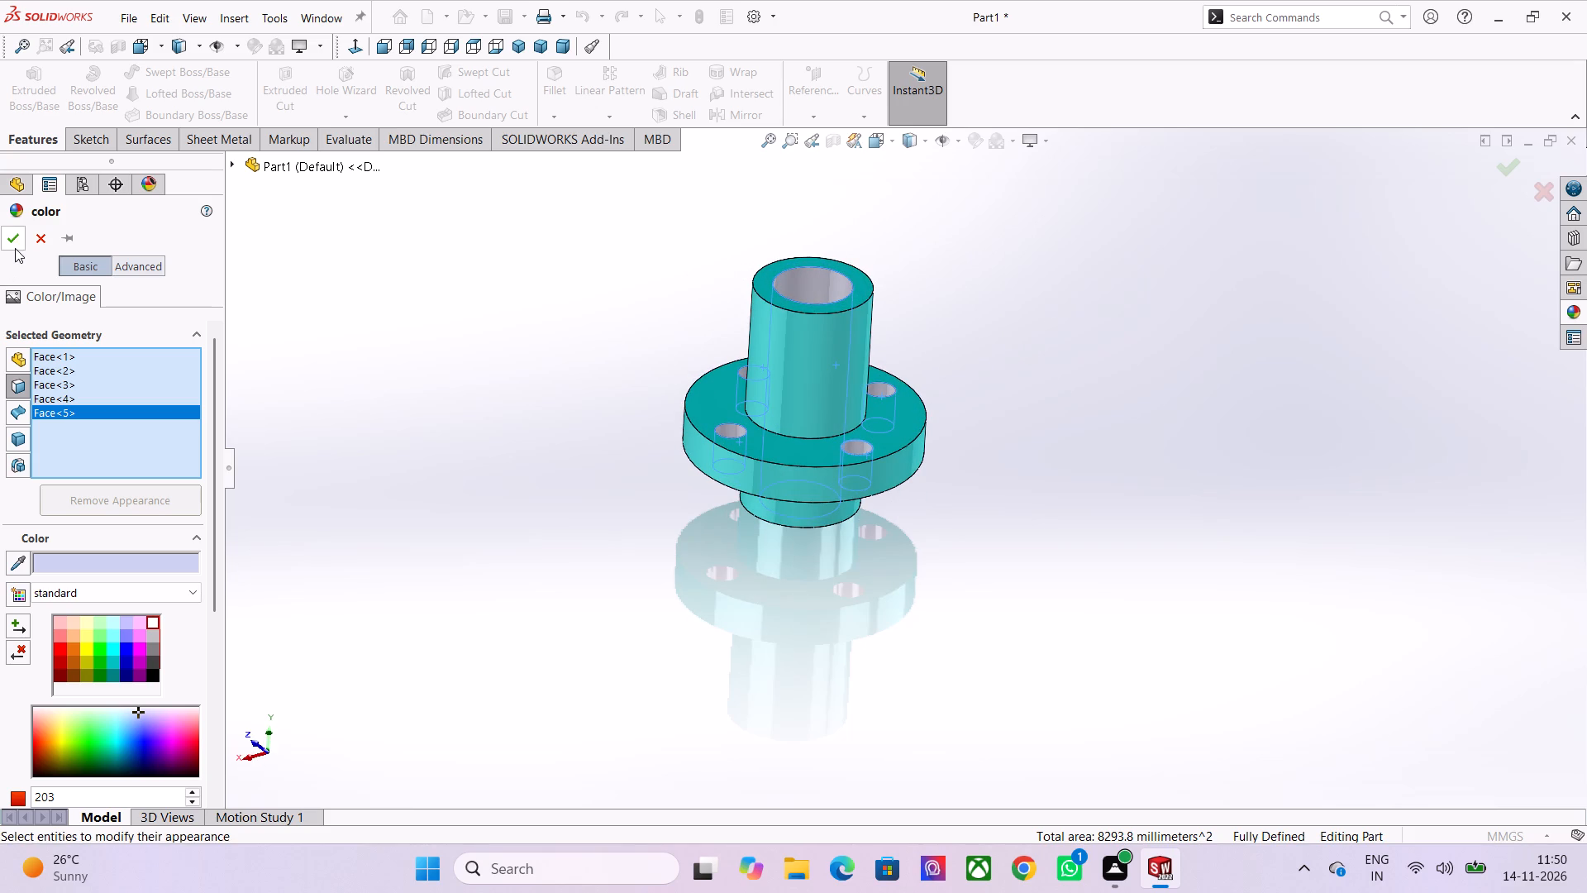
{"action": "left_click", "coordinate": [15, 246]}
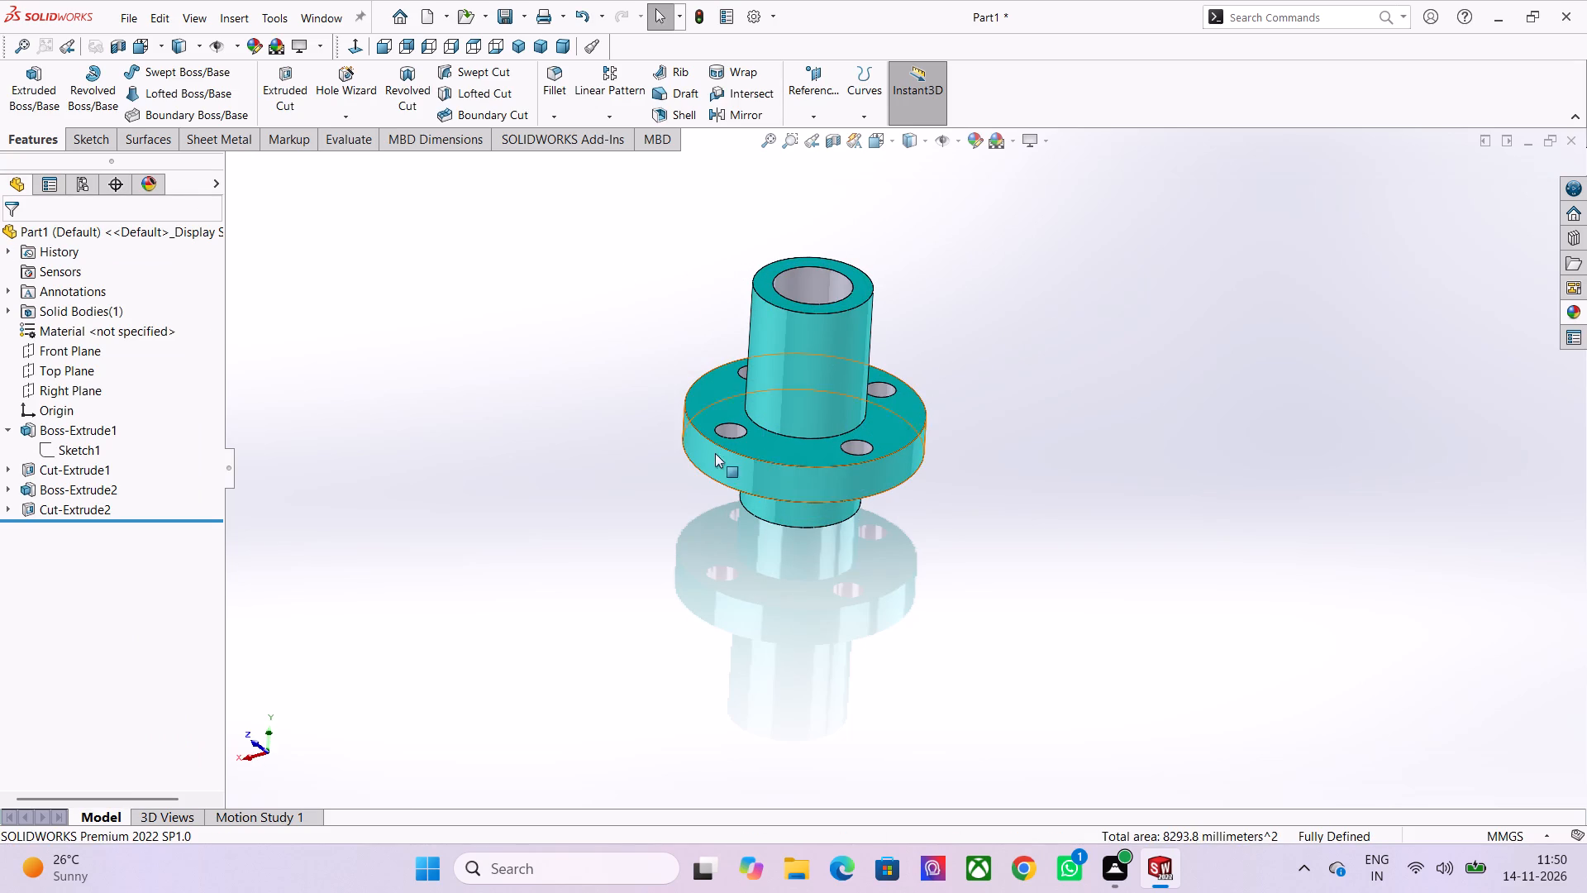
Try to fillet the disc's upper face with a radius of 11.5 mm.
{"action": "middle_click_drag", "start_coordinate": [759, 499], "coordinate": [744, 658]}
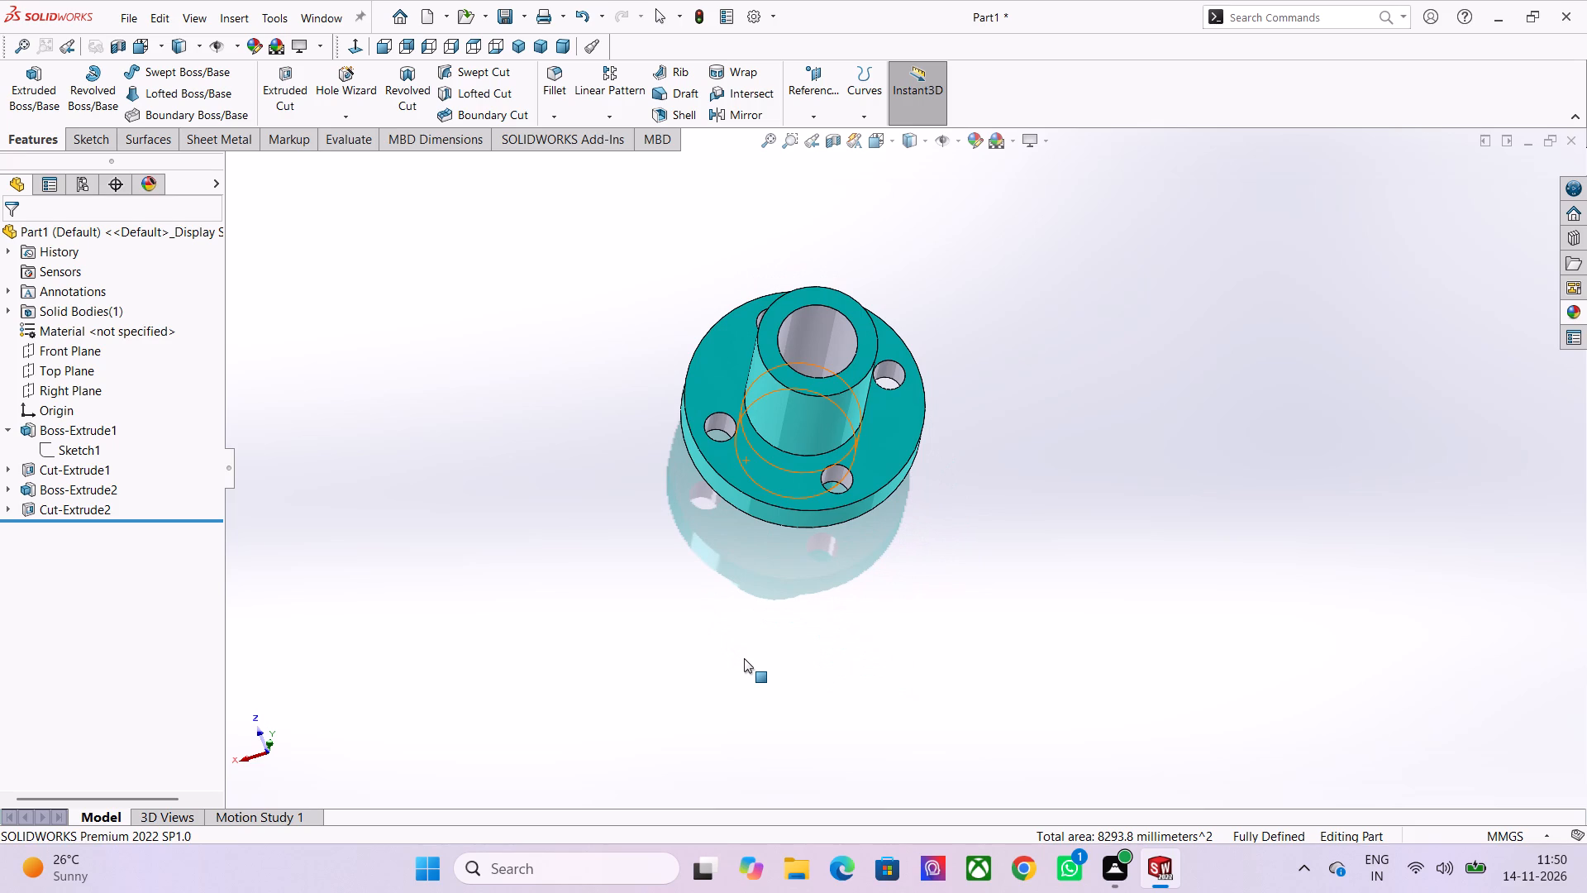
{"action": "left_click", "coordinate": [777, 462]}
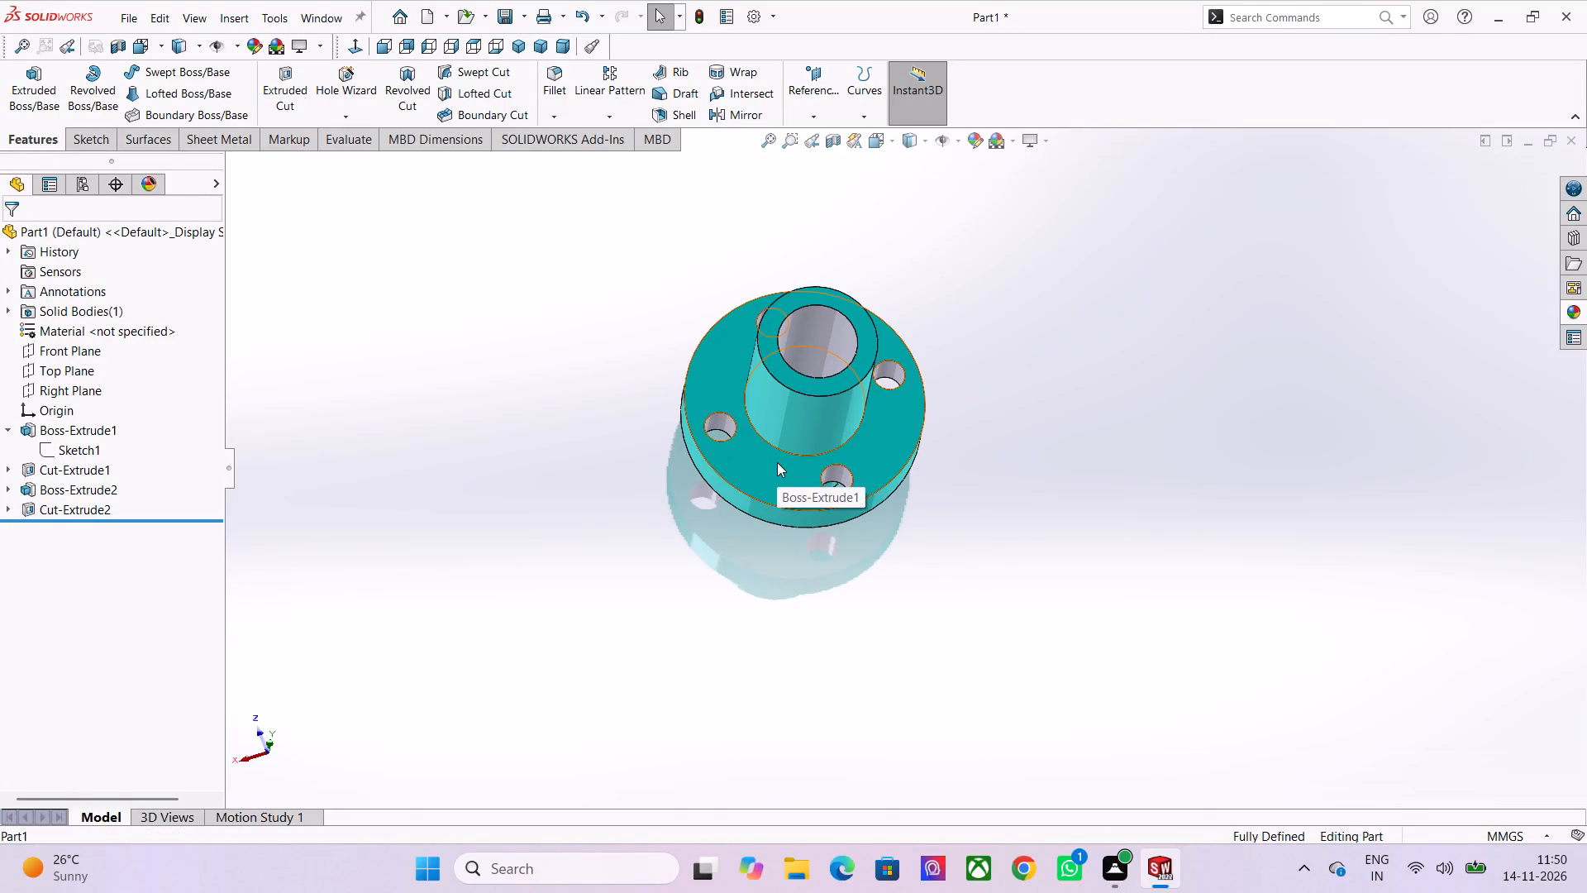
{"action": "left_click", "coordinate": [951, 413]}
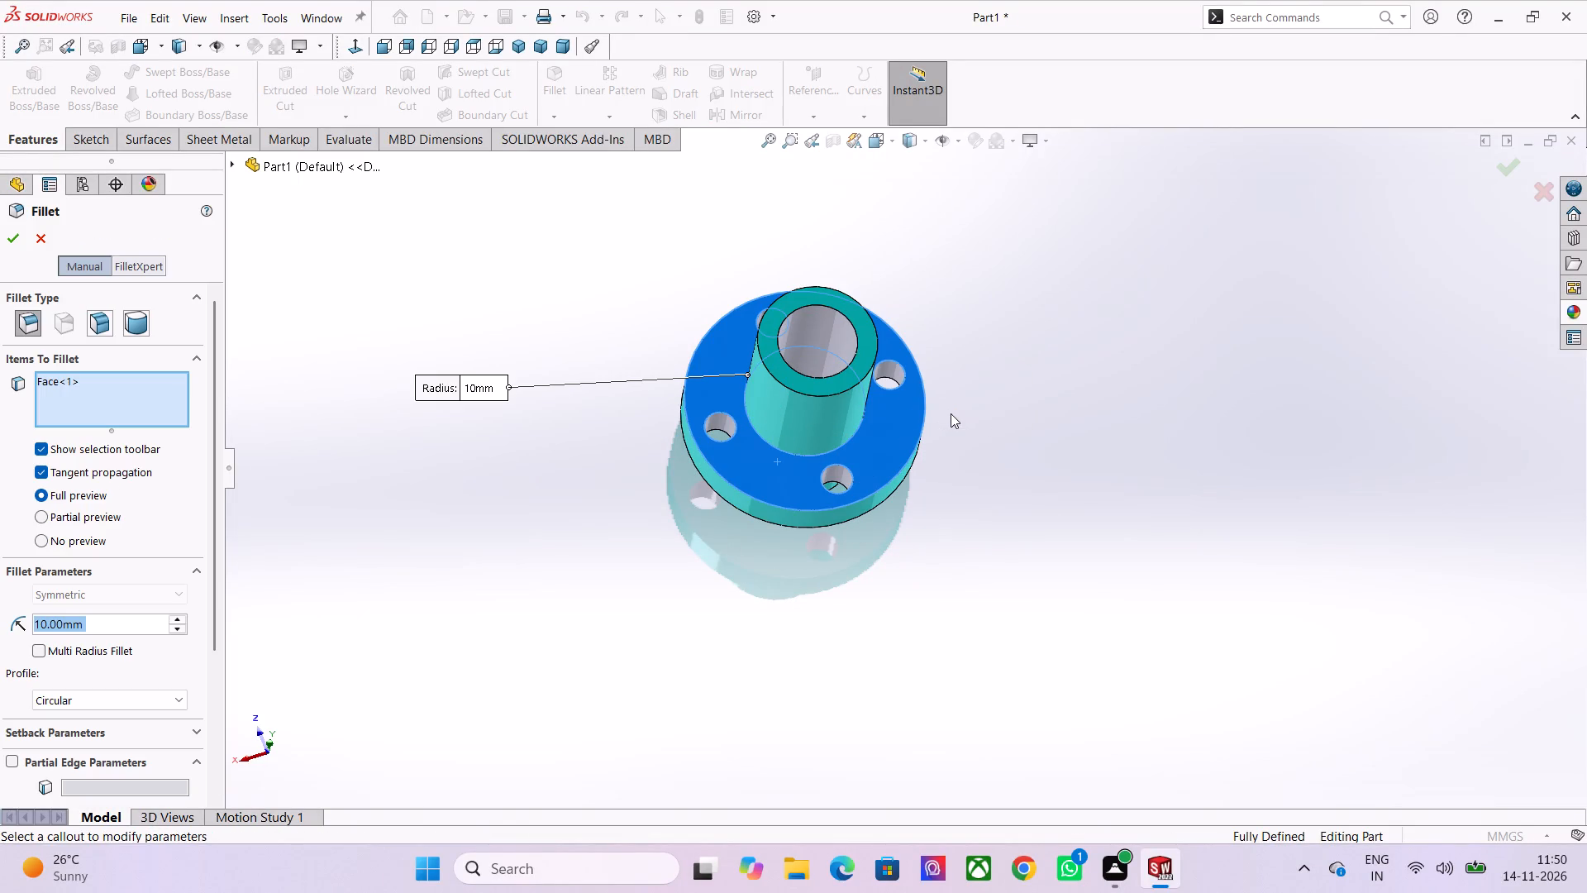
{"action": "type", "text": "11.5"}
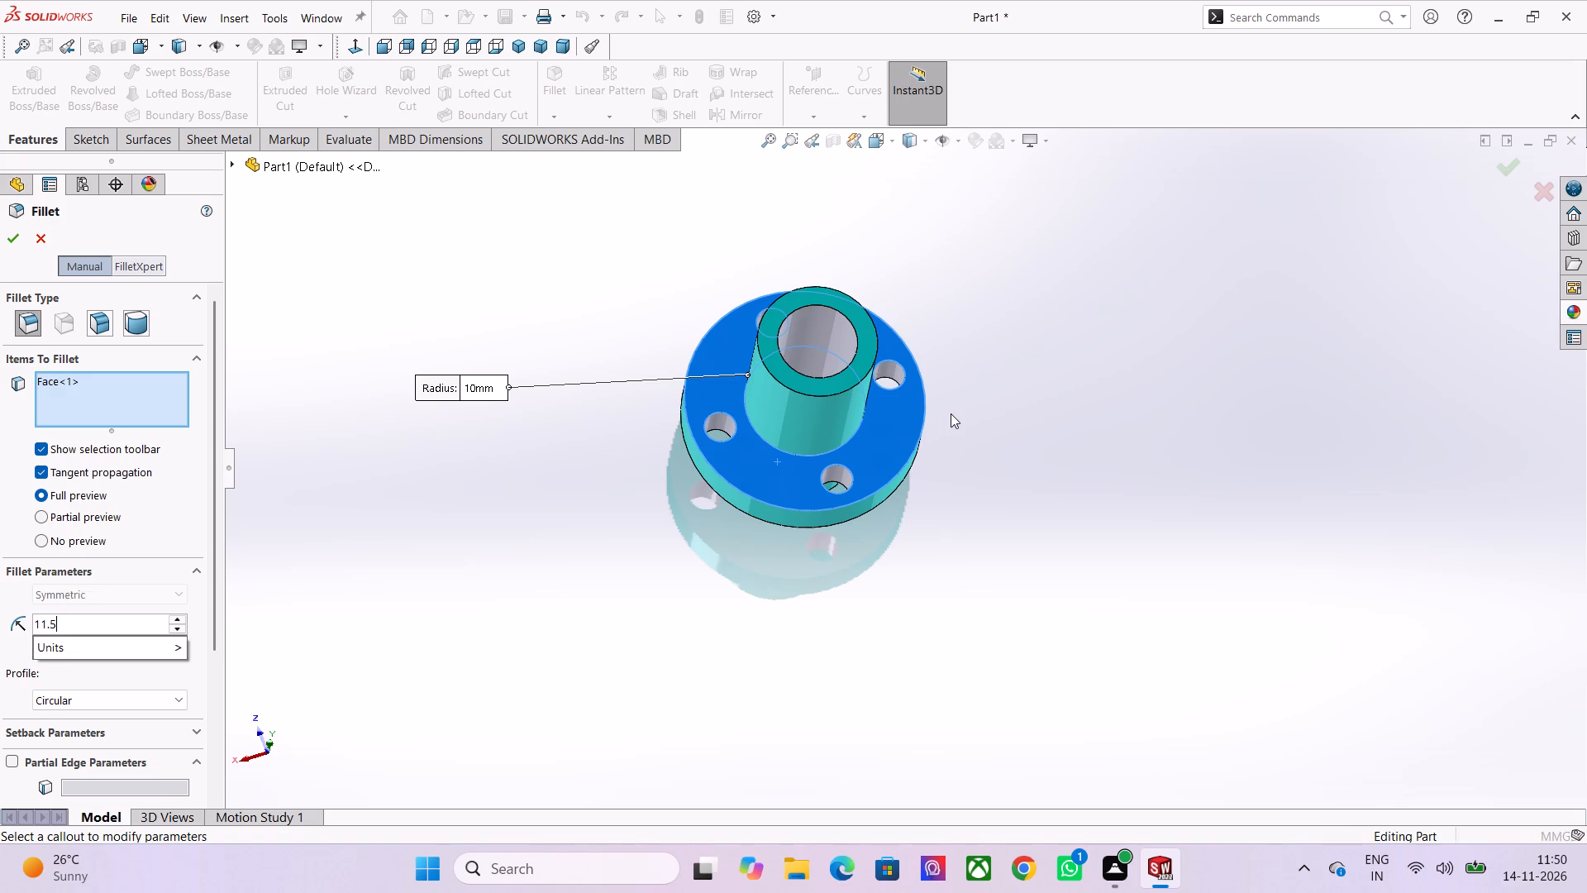
{"action": "key", "text": "Return"}
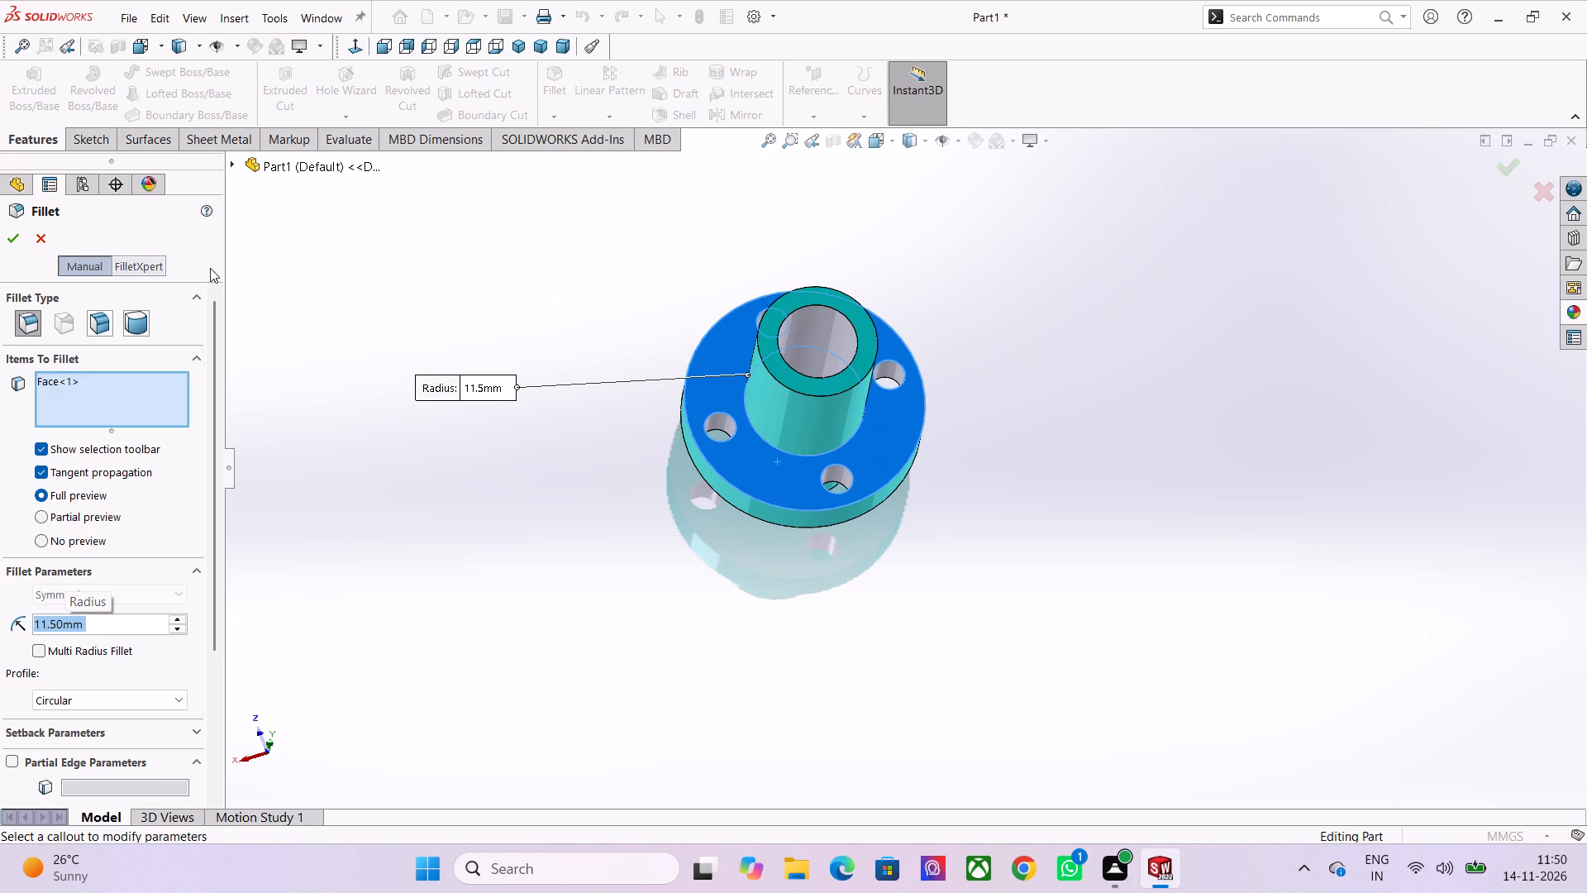
{"action": "left_click", "coordinate": [5, 243]}
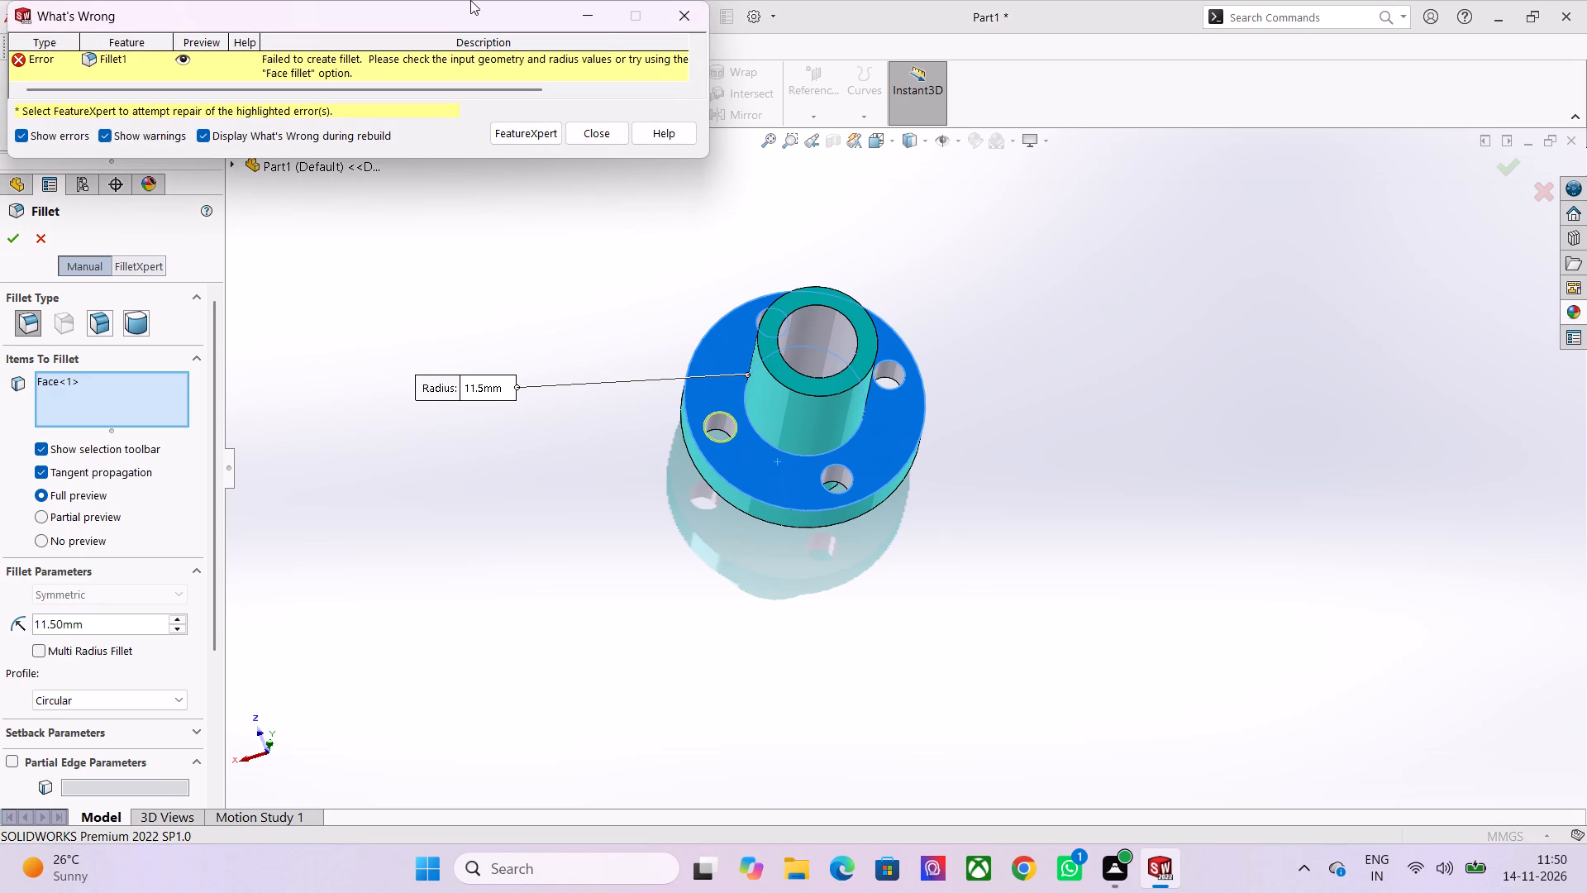
{"action": "left_click", "coordinate": [695, 18]}
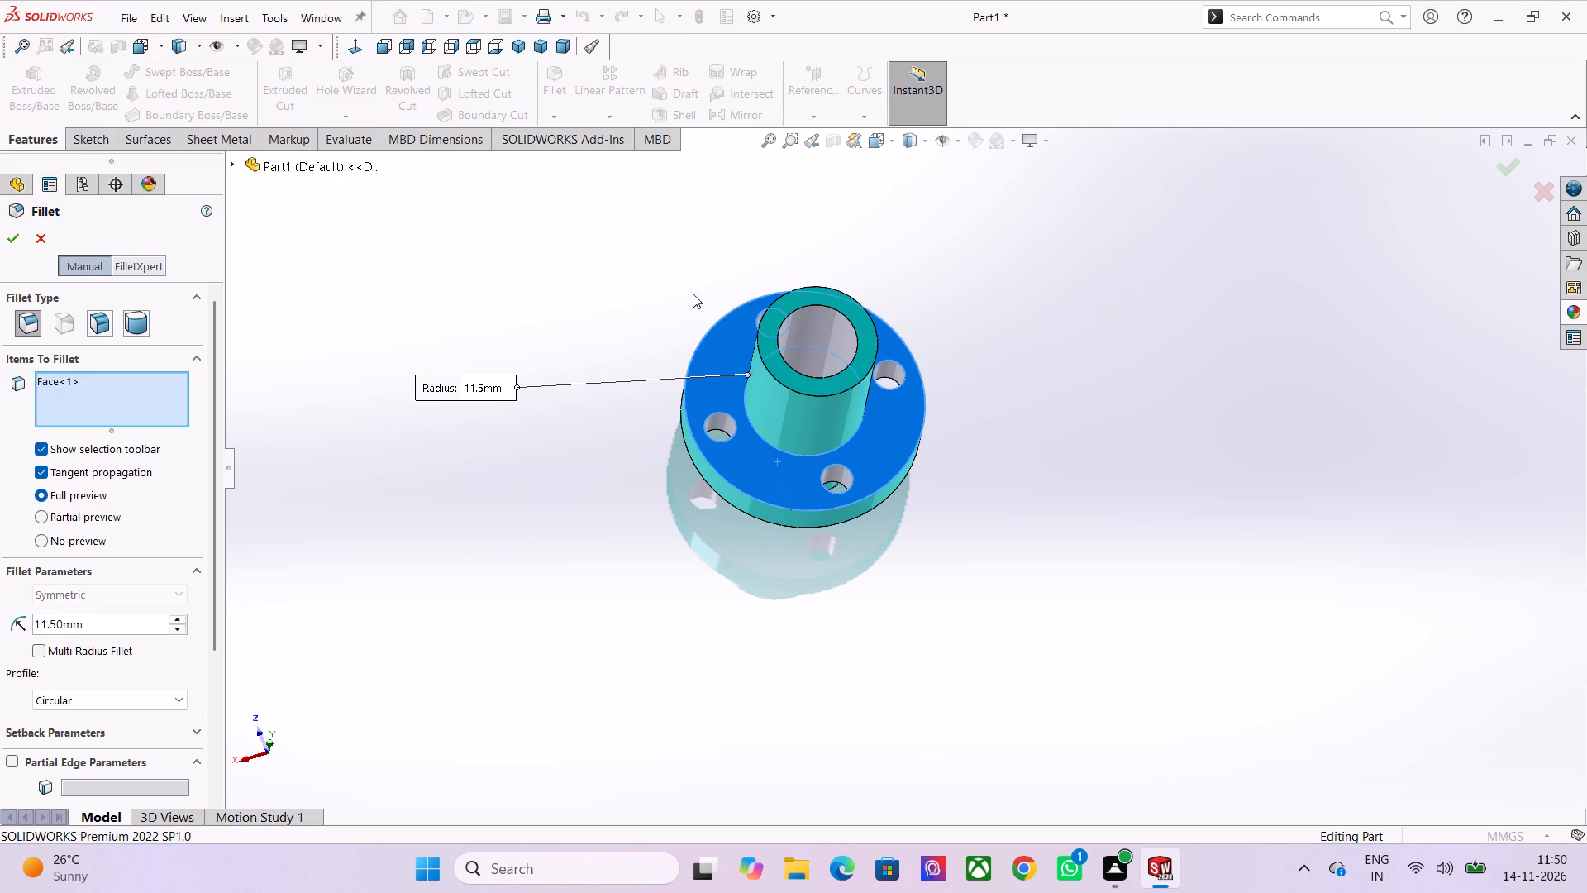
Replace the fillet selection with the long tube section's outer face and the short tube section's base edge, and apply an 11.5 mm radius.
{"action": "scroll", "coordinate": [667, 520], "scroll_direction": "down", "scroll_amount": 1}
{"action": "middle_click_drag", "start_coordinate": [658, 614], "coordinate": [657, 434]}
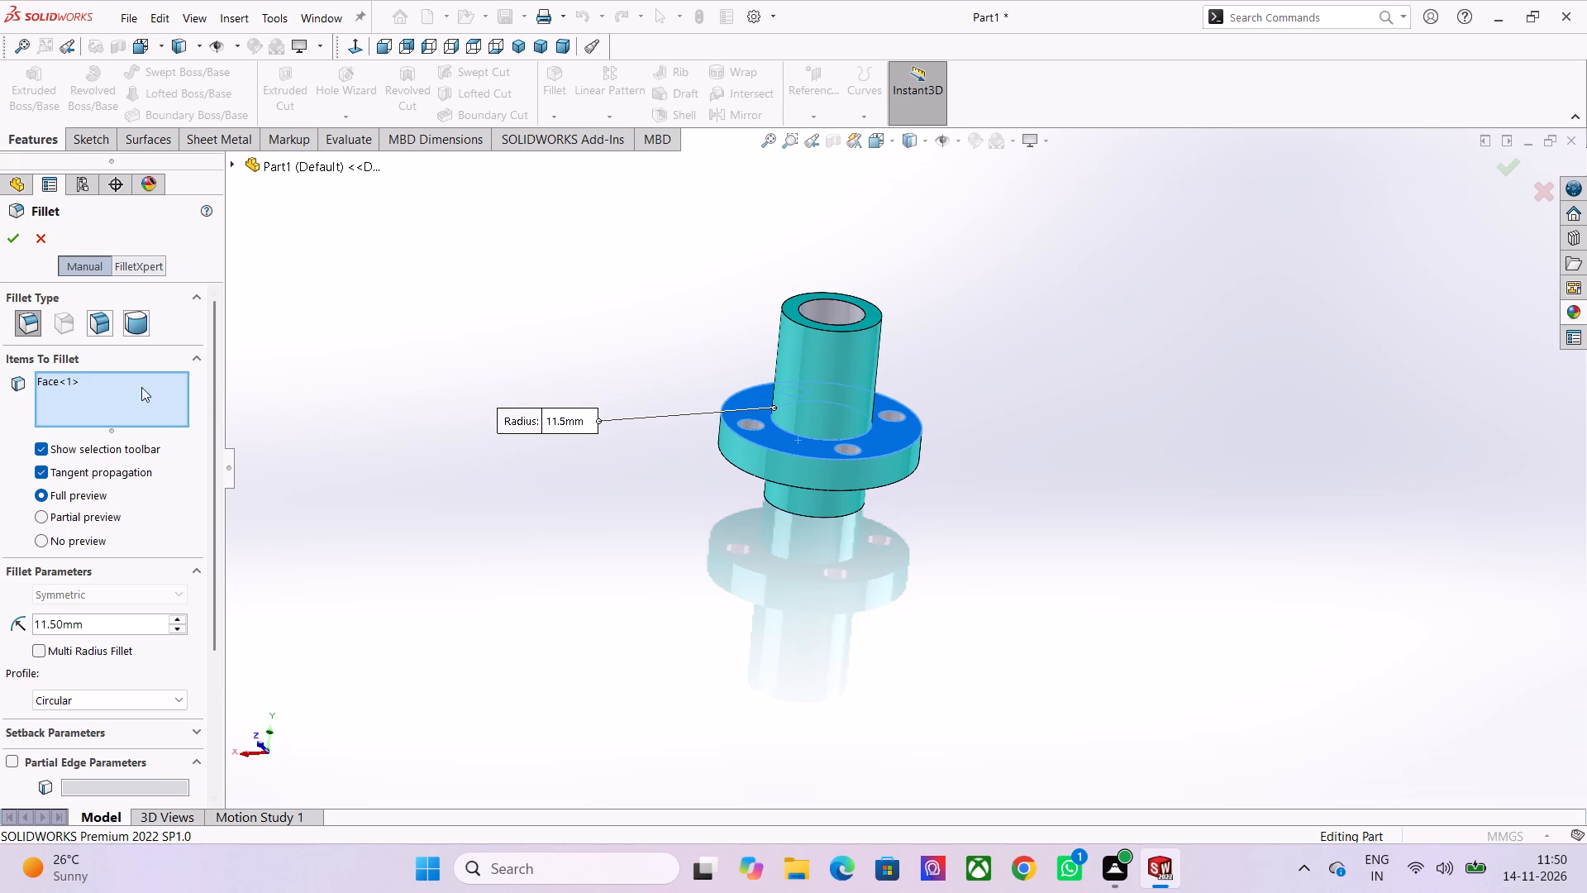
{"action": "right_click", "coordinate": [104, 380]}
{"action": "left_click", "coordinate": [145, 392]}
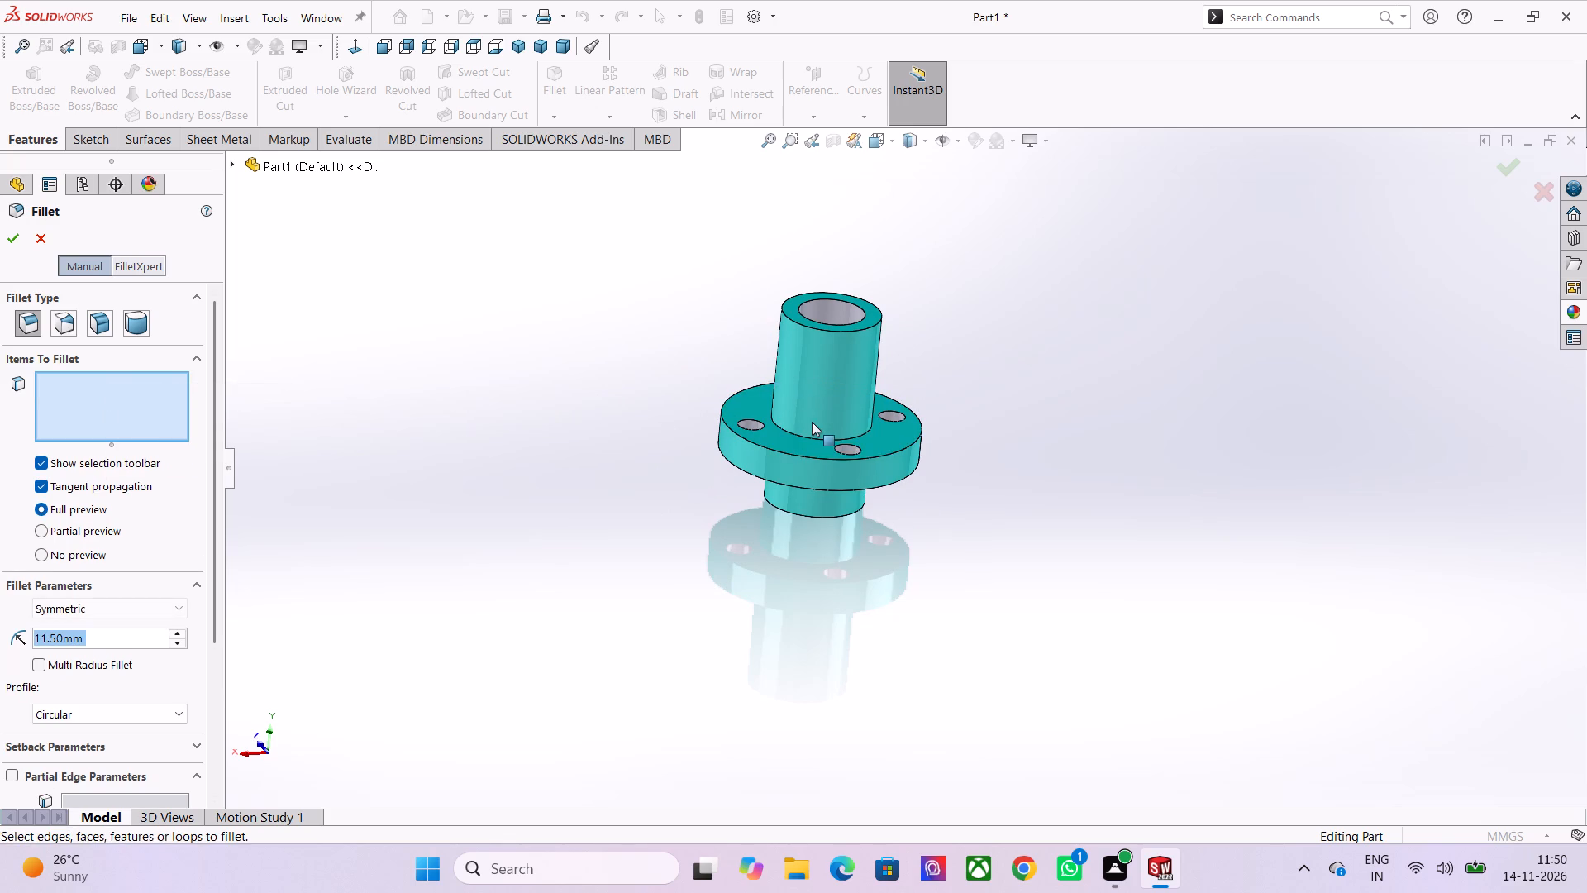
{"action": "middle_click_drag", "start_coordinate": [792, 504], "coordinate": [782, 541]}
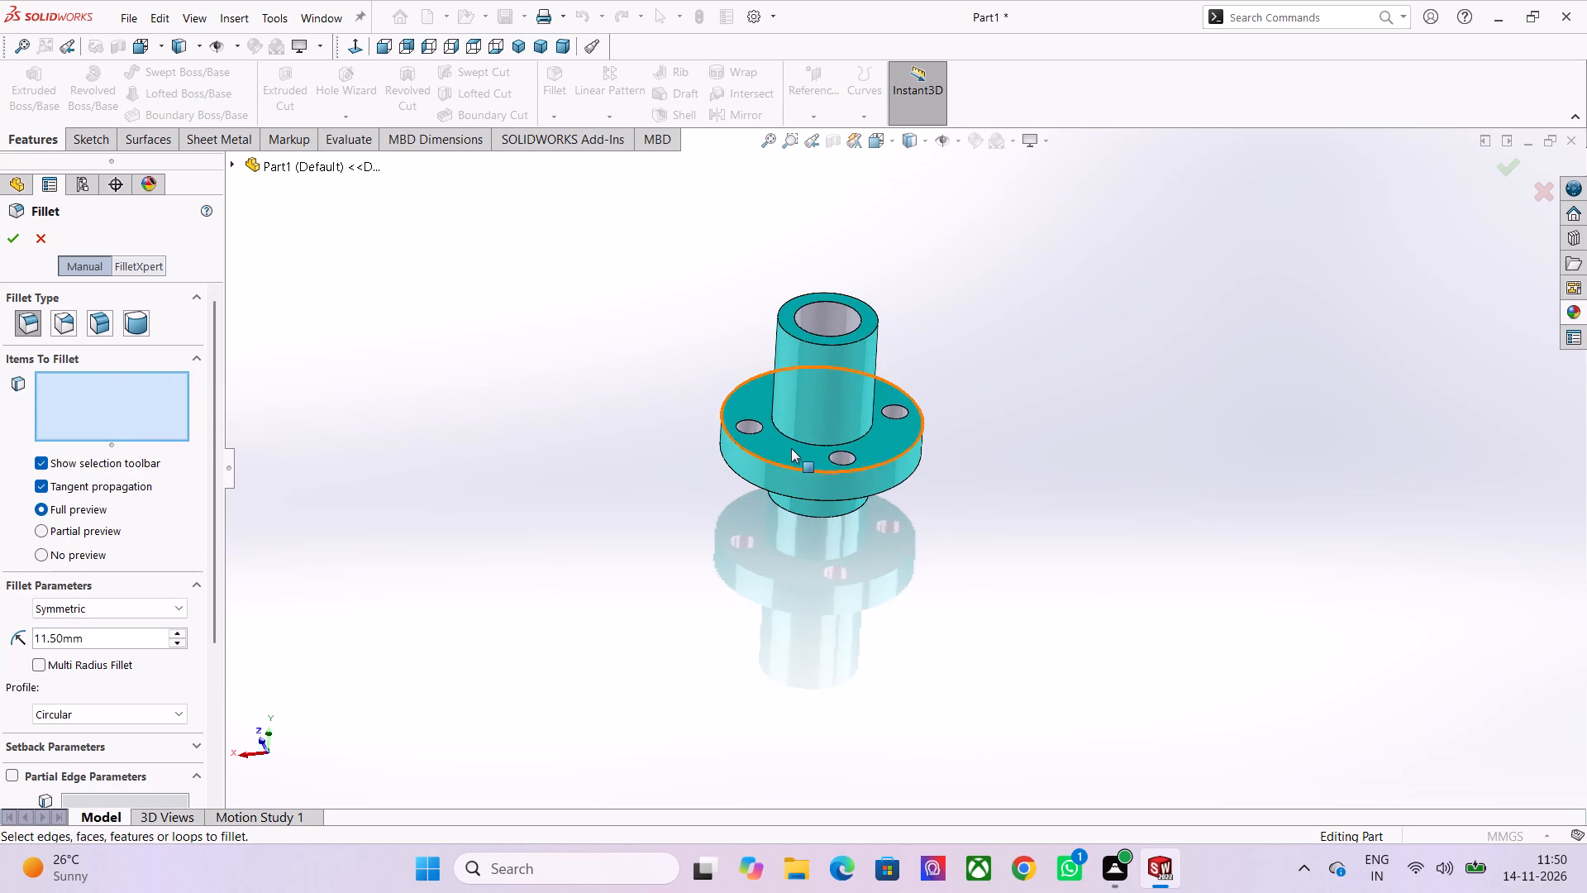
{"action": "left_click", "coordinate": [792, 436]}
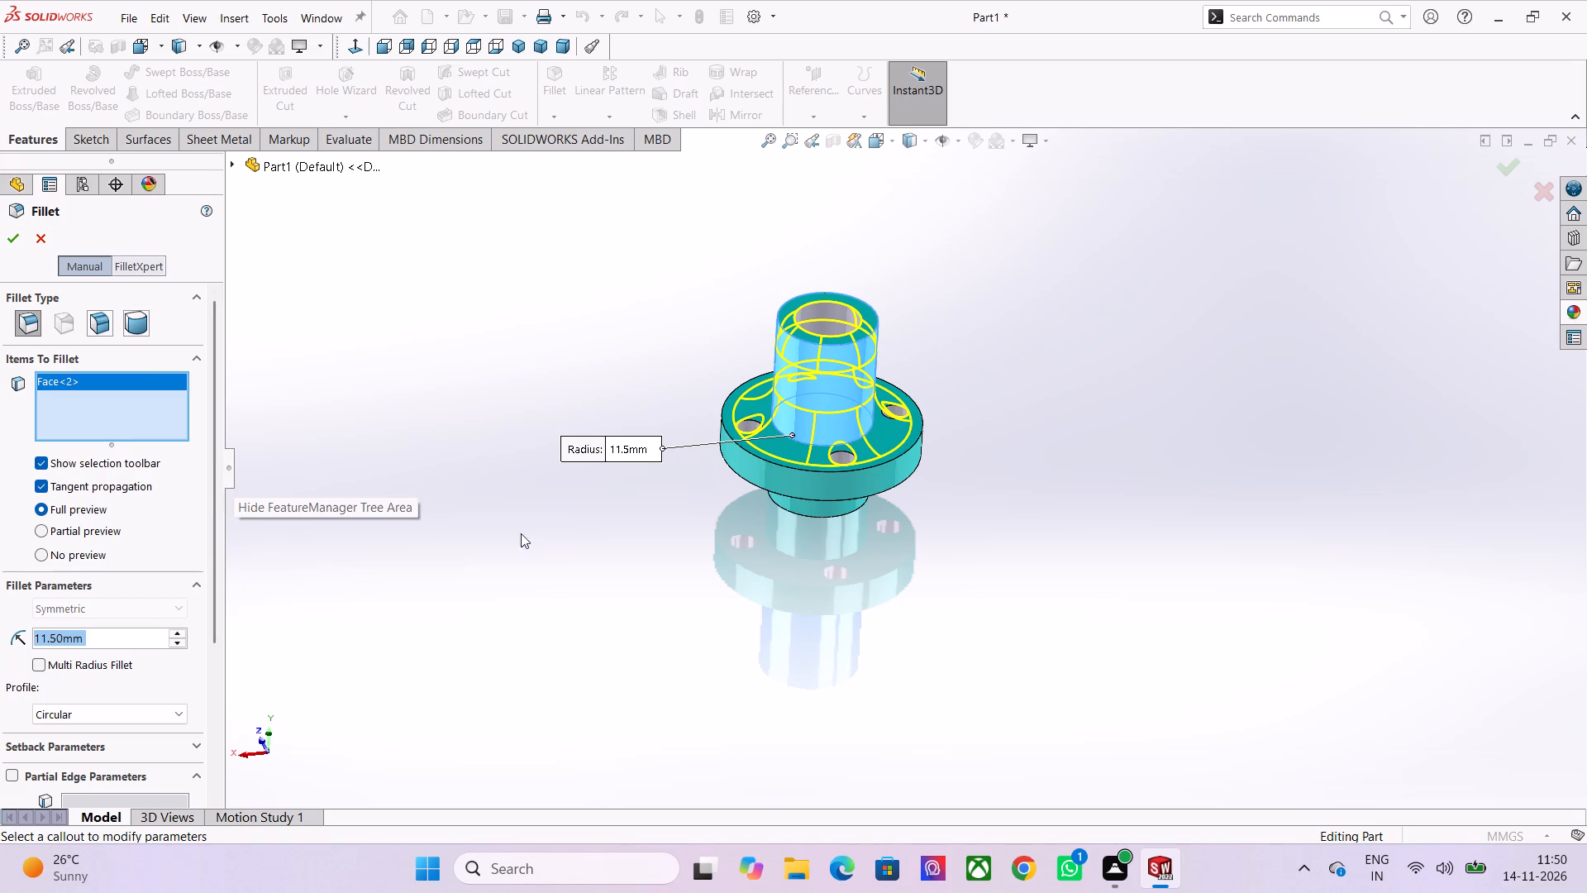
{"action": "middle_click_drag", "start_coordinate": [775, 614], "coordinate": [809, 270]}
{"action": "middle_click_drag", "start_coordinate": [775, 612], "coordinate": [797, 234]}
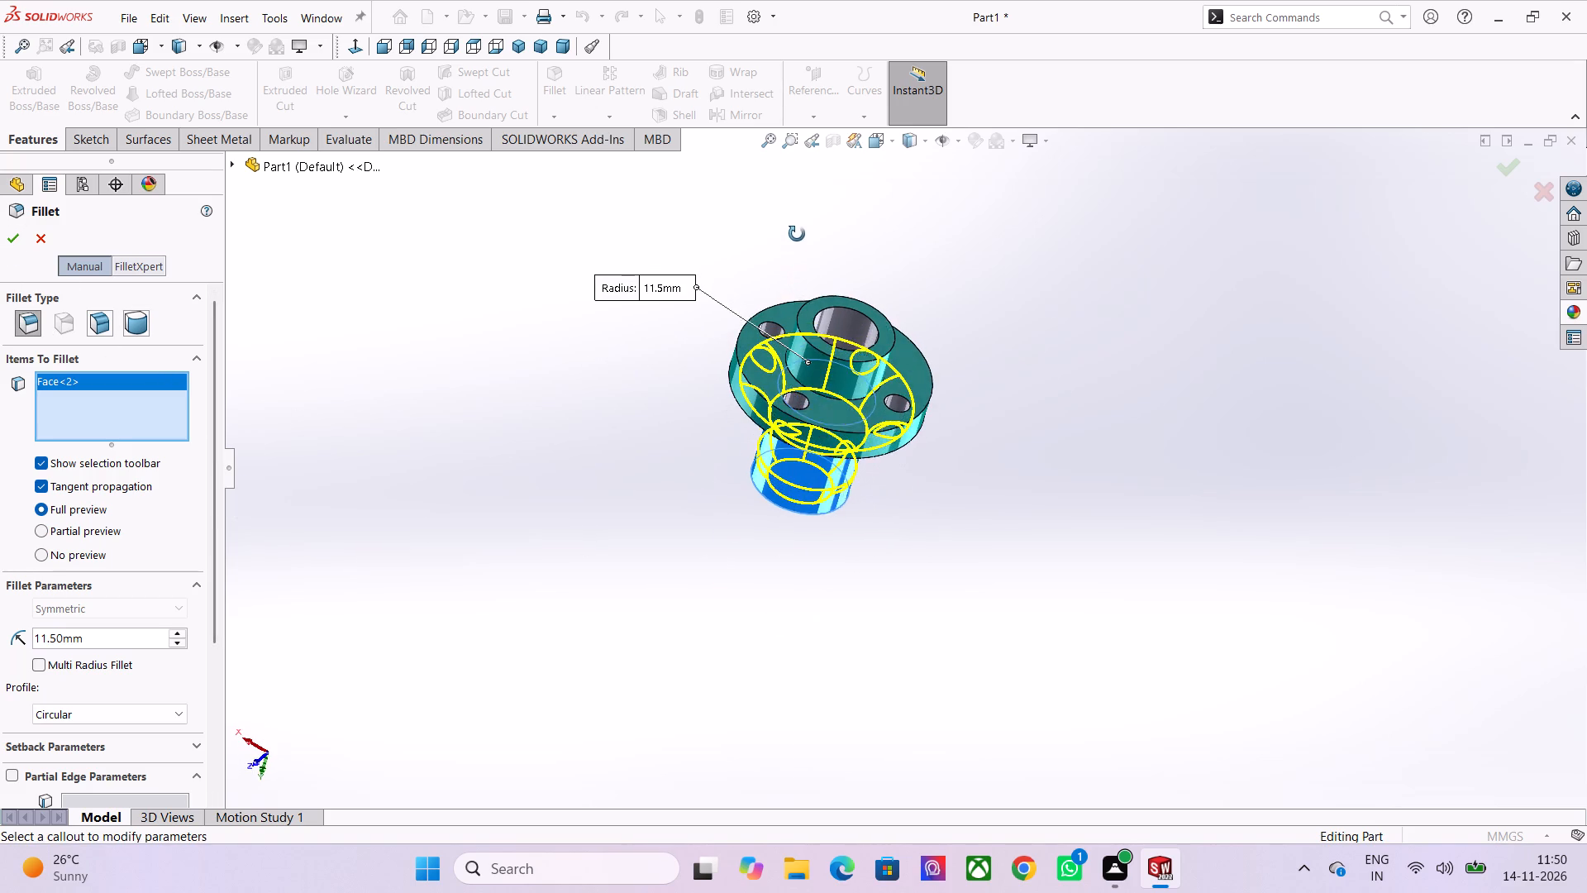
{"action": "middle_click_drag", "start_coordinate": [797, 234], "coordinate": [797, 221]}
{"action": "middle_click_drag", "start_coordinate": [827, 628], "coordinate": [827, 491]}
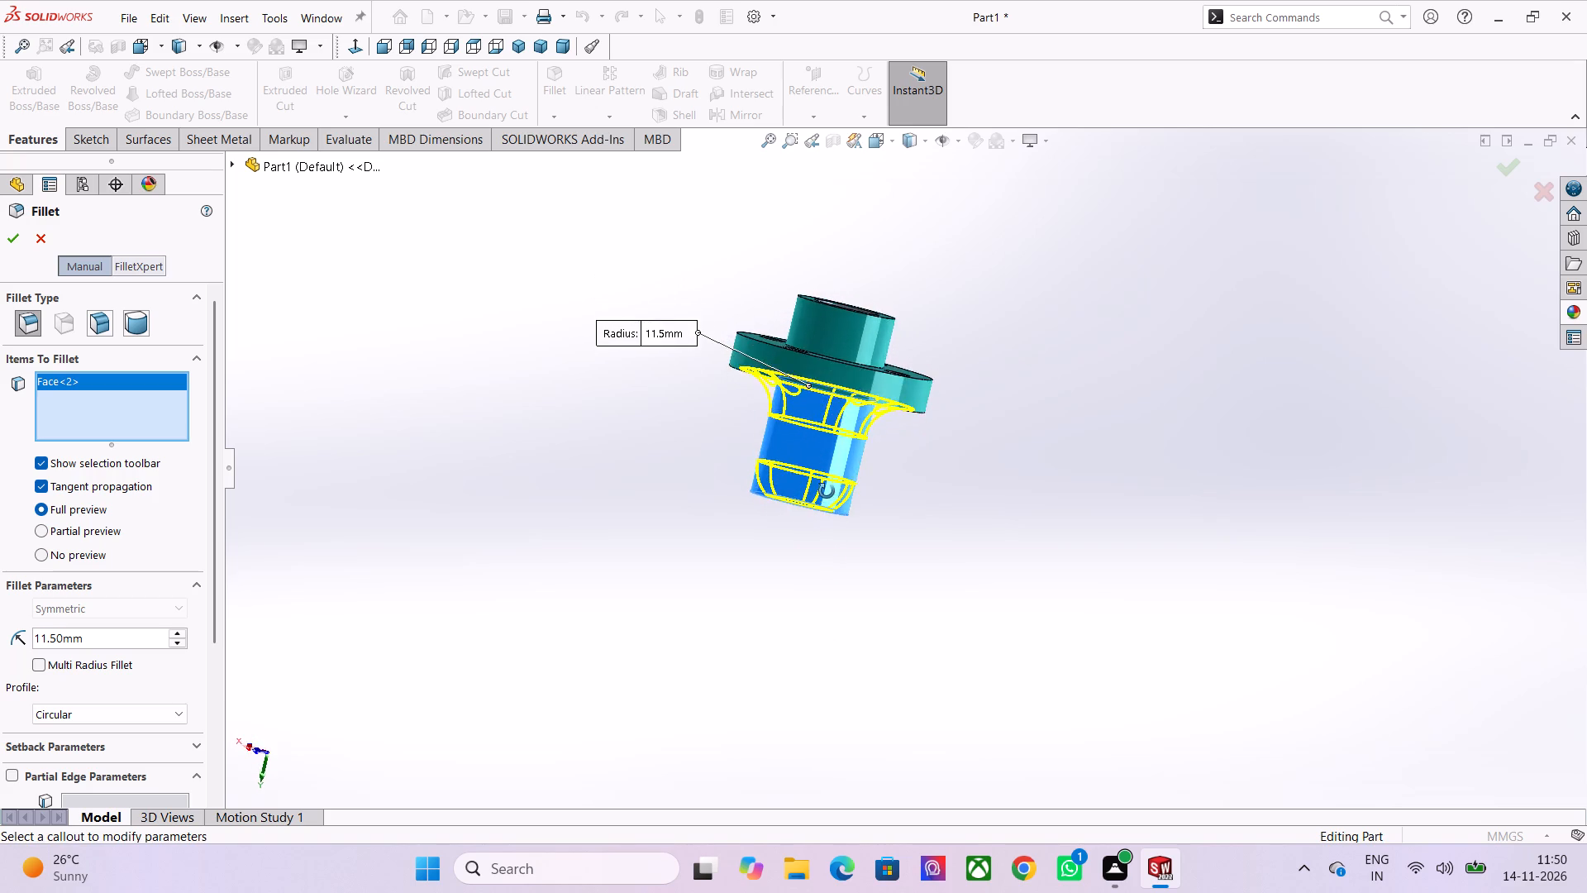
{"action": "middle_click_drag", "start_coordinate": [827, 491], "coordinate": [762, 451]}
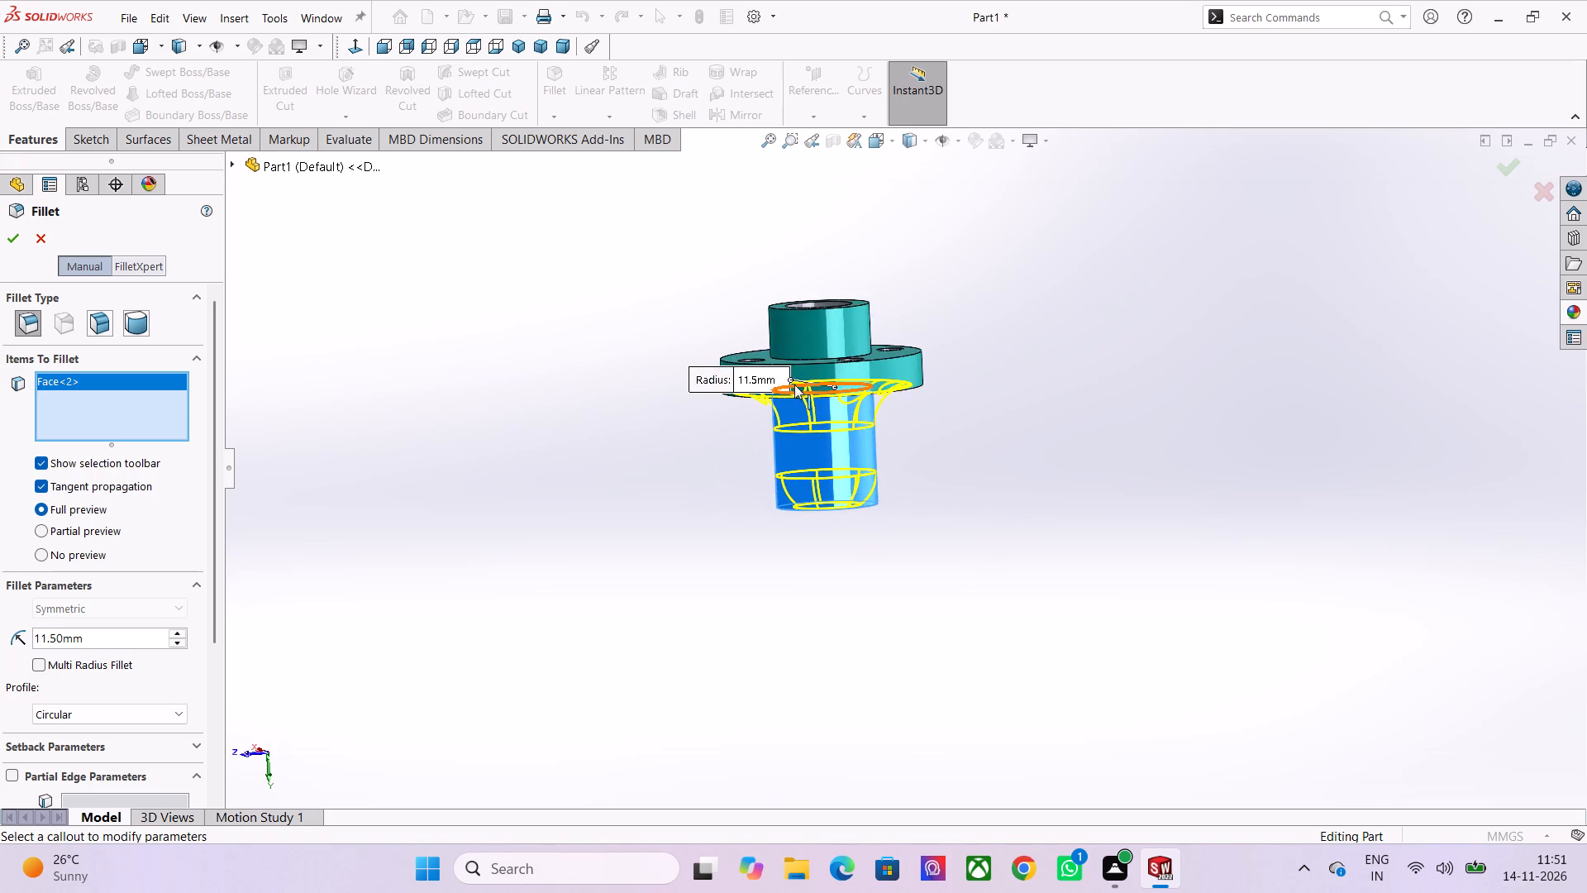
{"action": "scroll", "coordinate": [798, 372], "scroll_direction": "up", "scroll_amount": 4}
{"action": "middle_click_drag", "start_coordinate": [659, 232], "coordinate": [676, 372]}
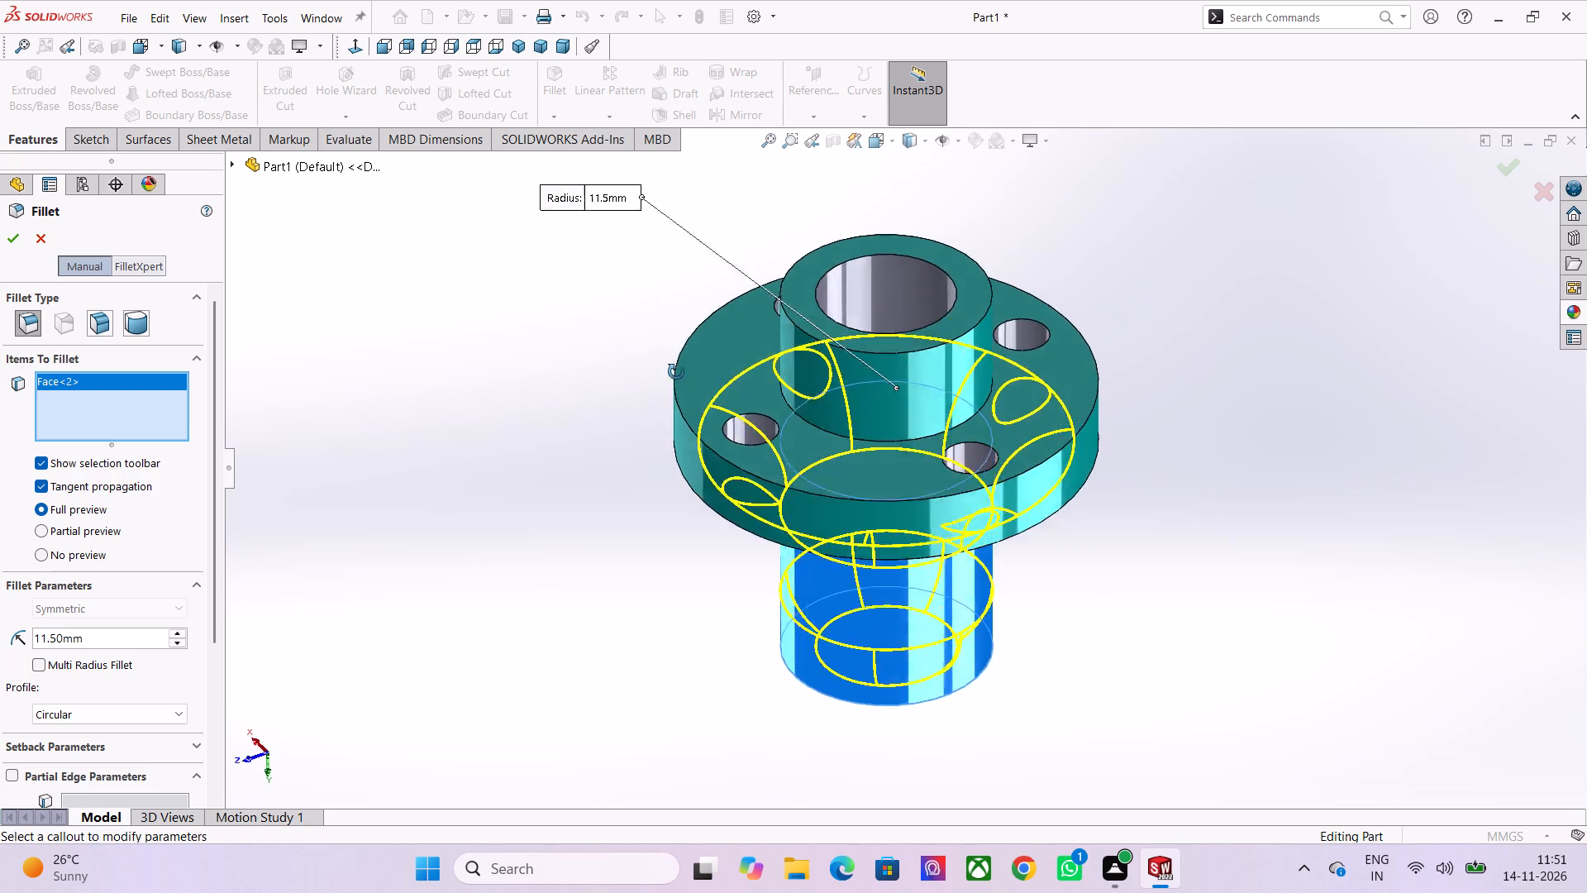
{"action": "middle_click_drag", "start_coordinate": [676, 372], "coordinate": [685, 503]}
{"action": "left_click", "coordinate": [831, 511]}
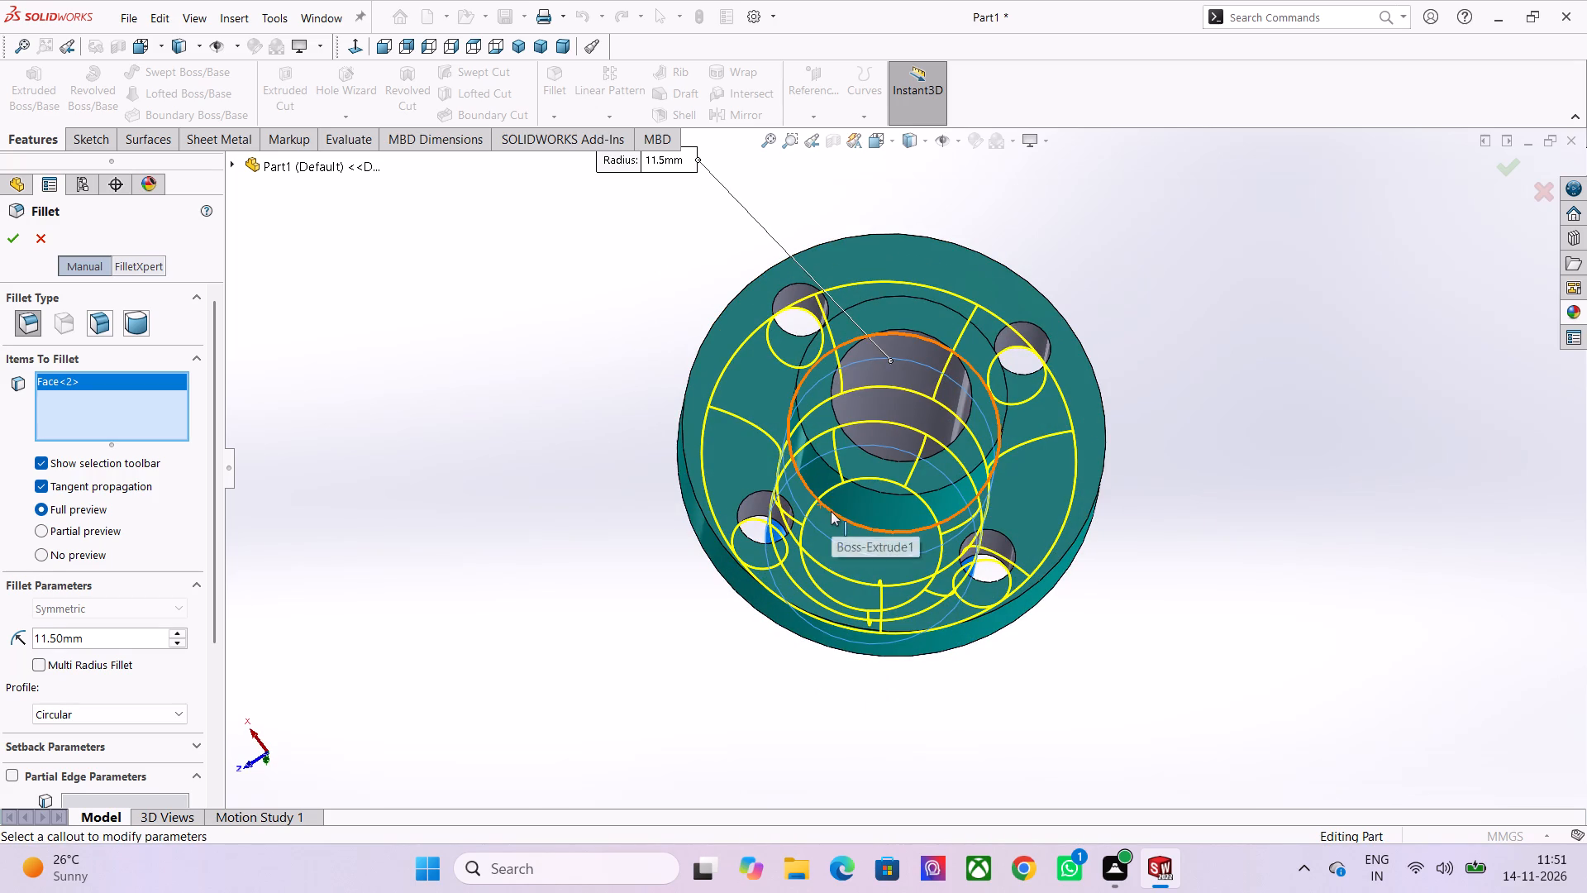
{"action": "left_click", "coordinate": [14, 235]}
Examine the filleted tube ends, disc faces and hole openings from all sides.
{"action": "scroll", "coordinate": [1220, 594], "scroll_direction": "down", "scroll_amount": 1}
{"action": "middle_click_drag", "start_coordinate": [1132, 663], "coordinate": [1140, 525]}
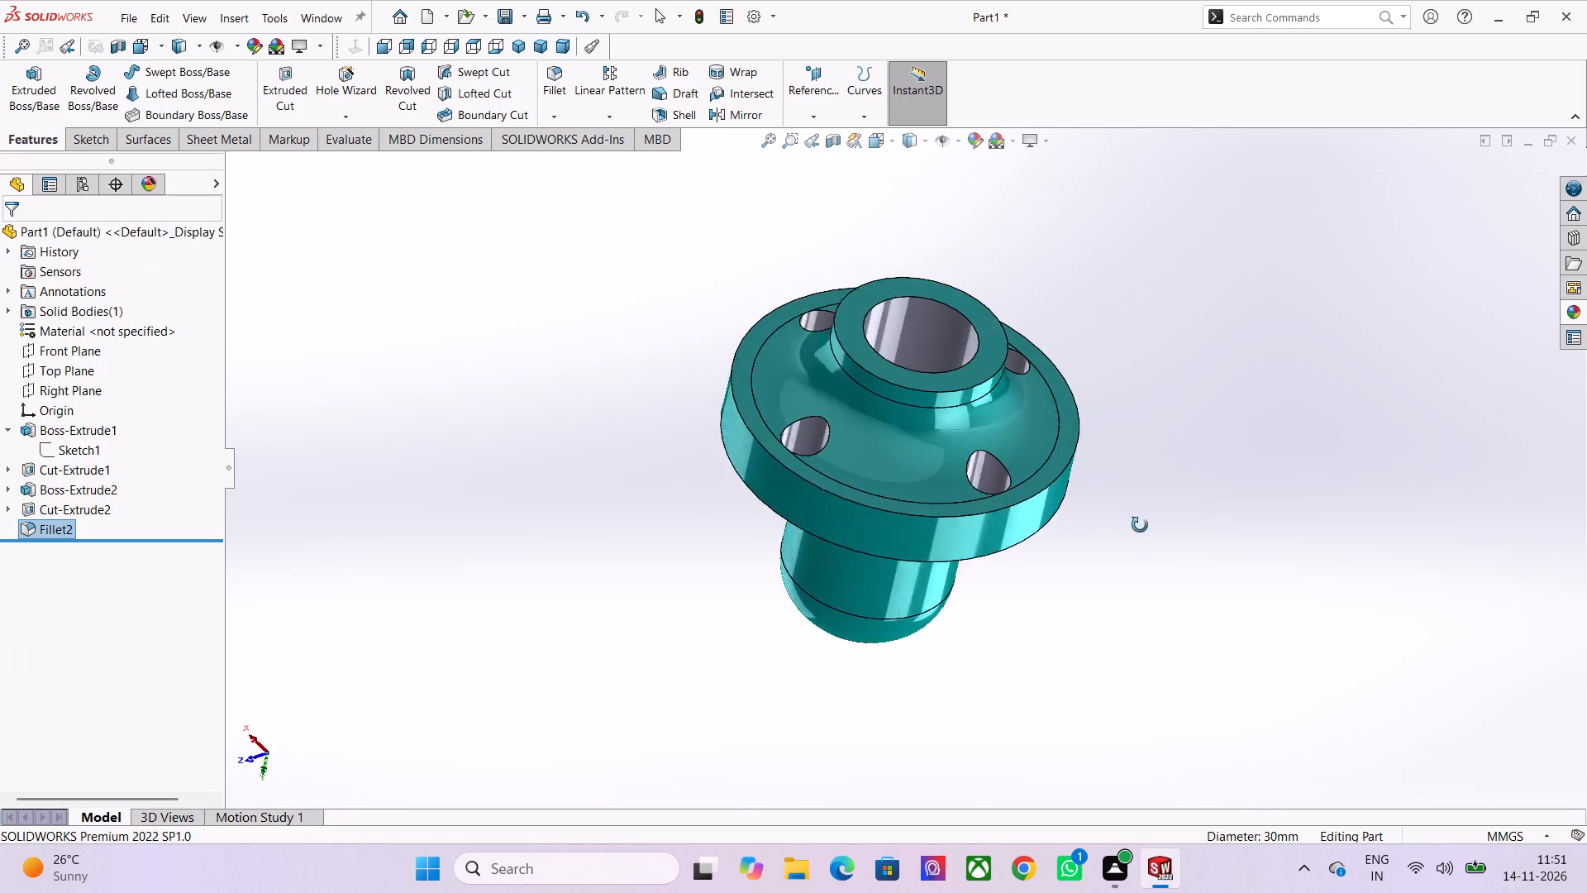
{"action": "middle_click_drag", "start_coordinate": [1140, 525], "coordinate": [1095, 654]}
{"action": "middle_click_drag", "start_coordinate": [1072, 375], "coordinate": [910, 892]}
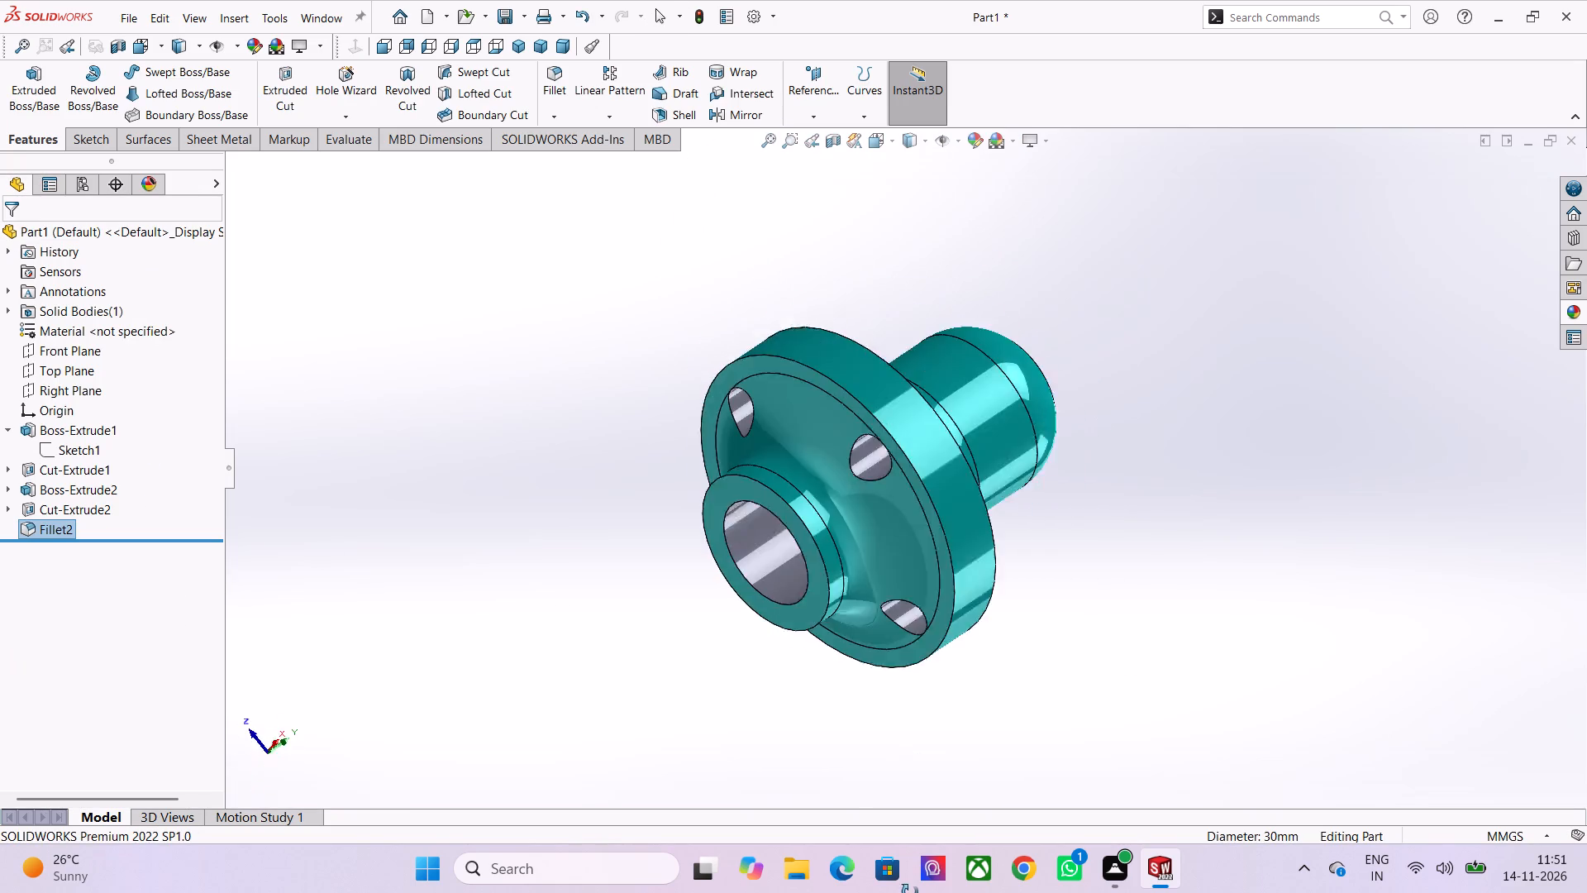
{"action": "middle_click_drag", "start_coordinate": [910, 892], "coordinate": [892, 867]}
{"action": "middle_click_drag", "start_coordinate": [909, 286], "coordinate": [924, 660]}
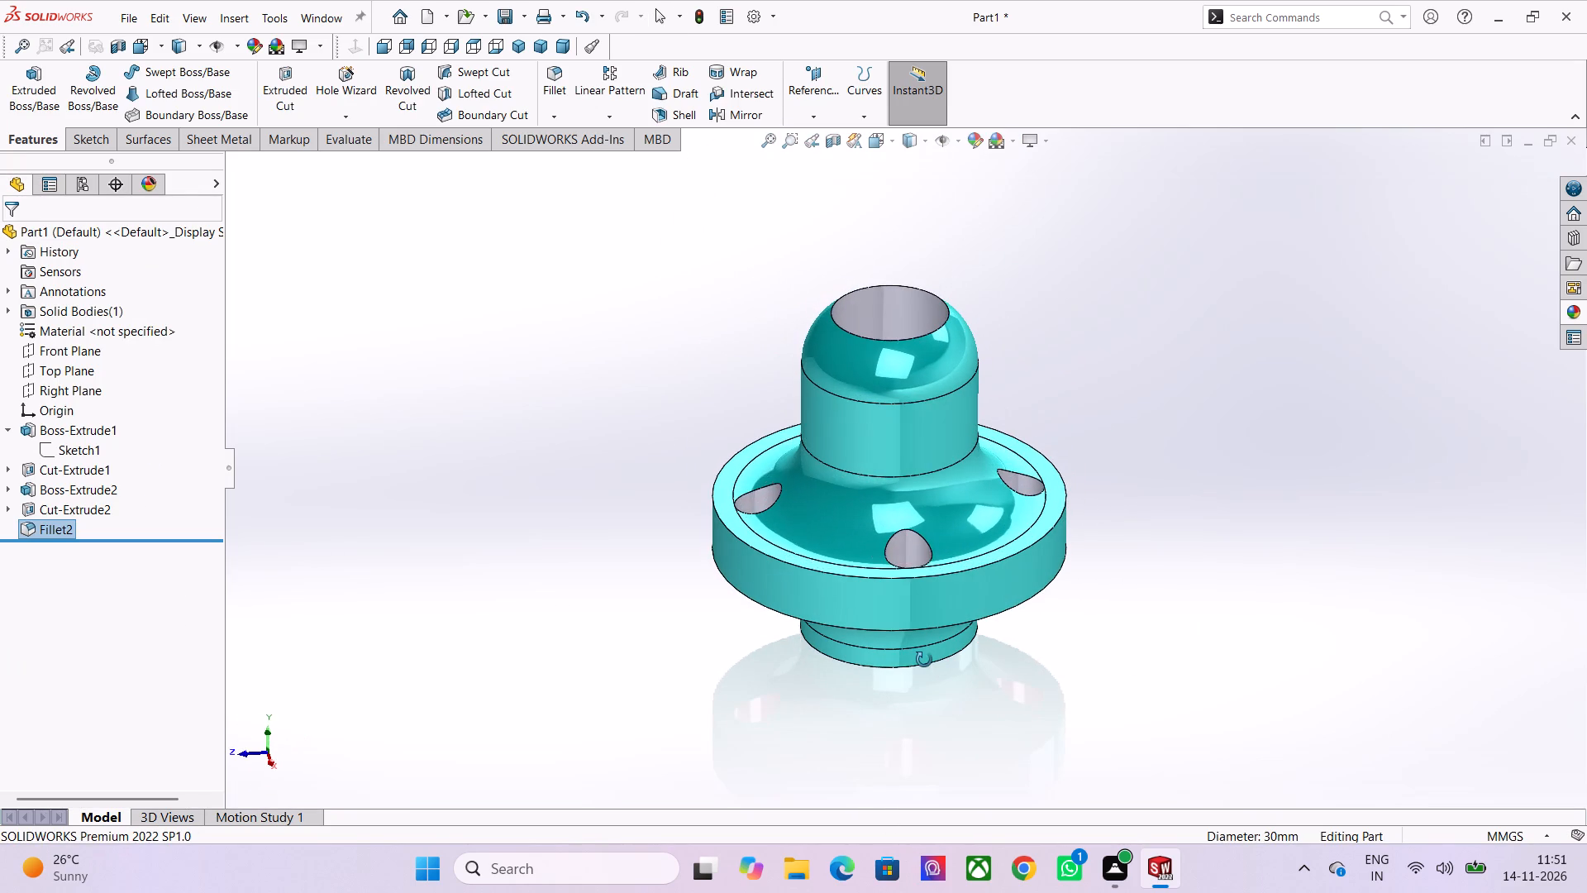
{"action": "middle_click_drag", "start_coordinate": [924, 660], "coordinate": [970, 573]}
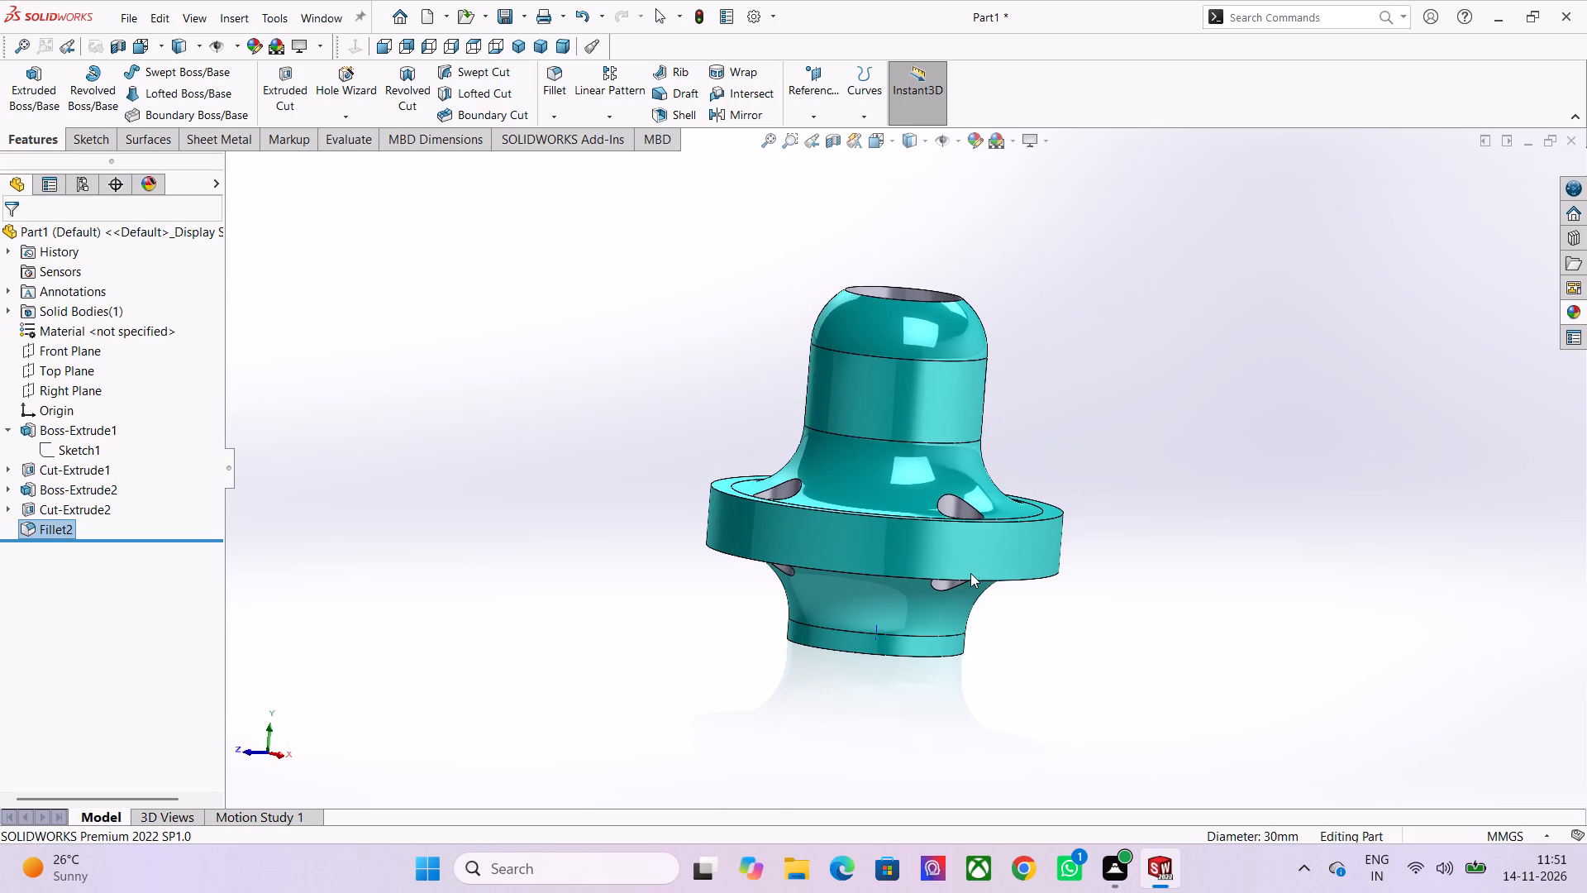
{"action": "scroll", "coordinate": [1017, 484], "scroll_direction": "up", "scroll_amount": 1}
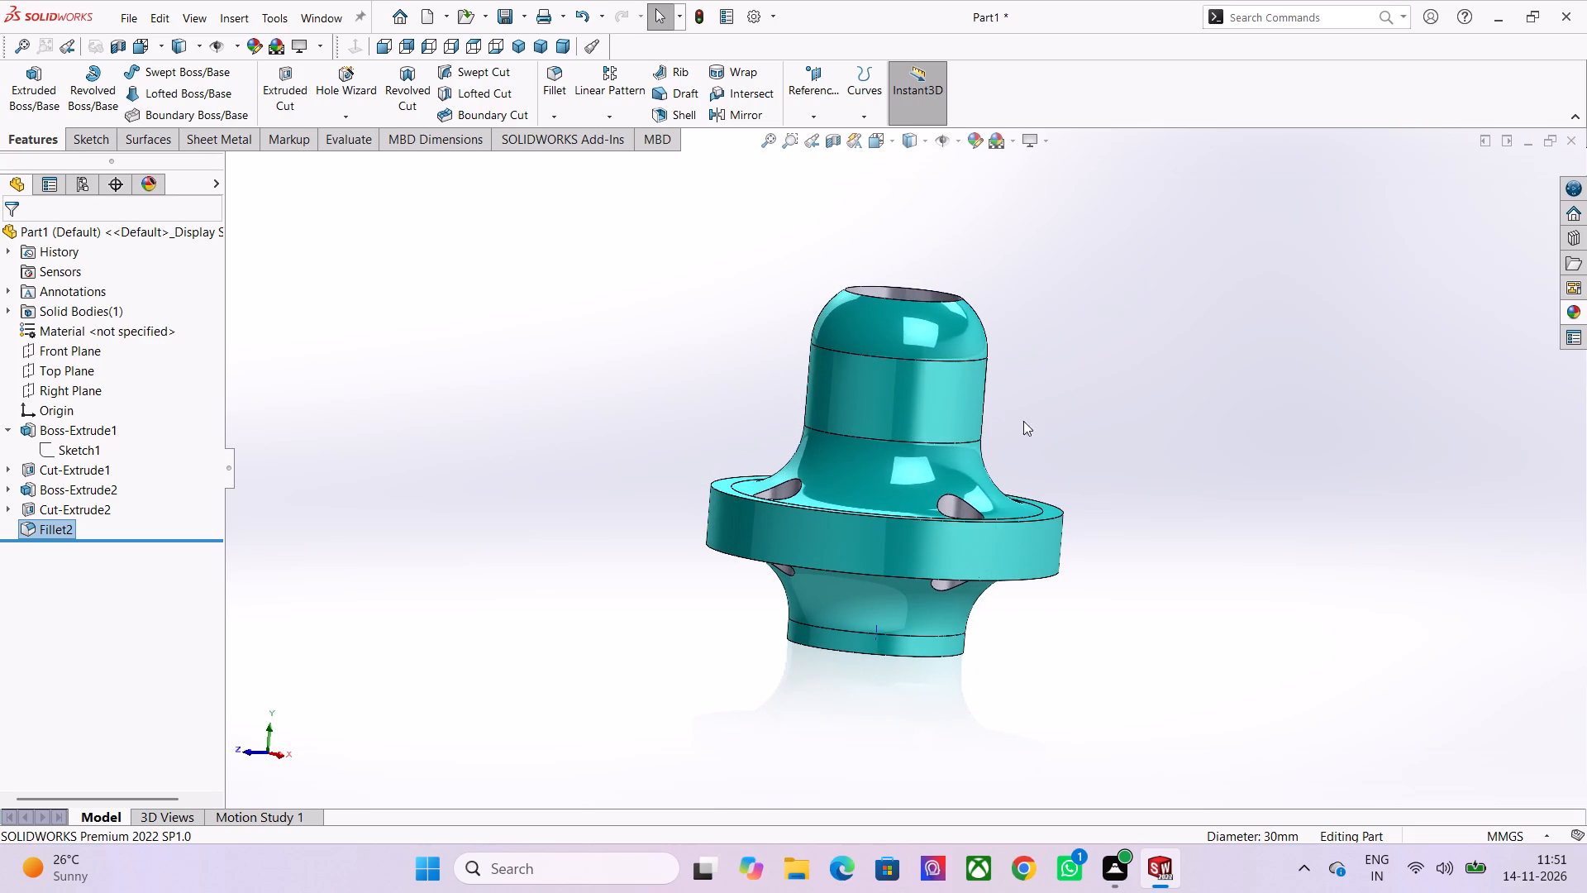
{"action": "scroll", "coordinate": [1023, 403], "scroll_direction": "down", "scroll_amount": 1}
{"action": "middle_click_drag", "start_coordinate": [1023, 403], "coordinate": [970, 733]}
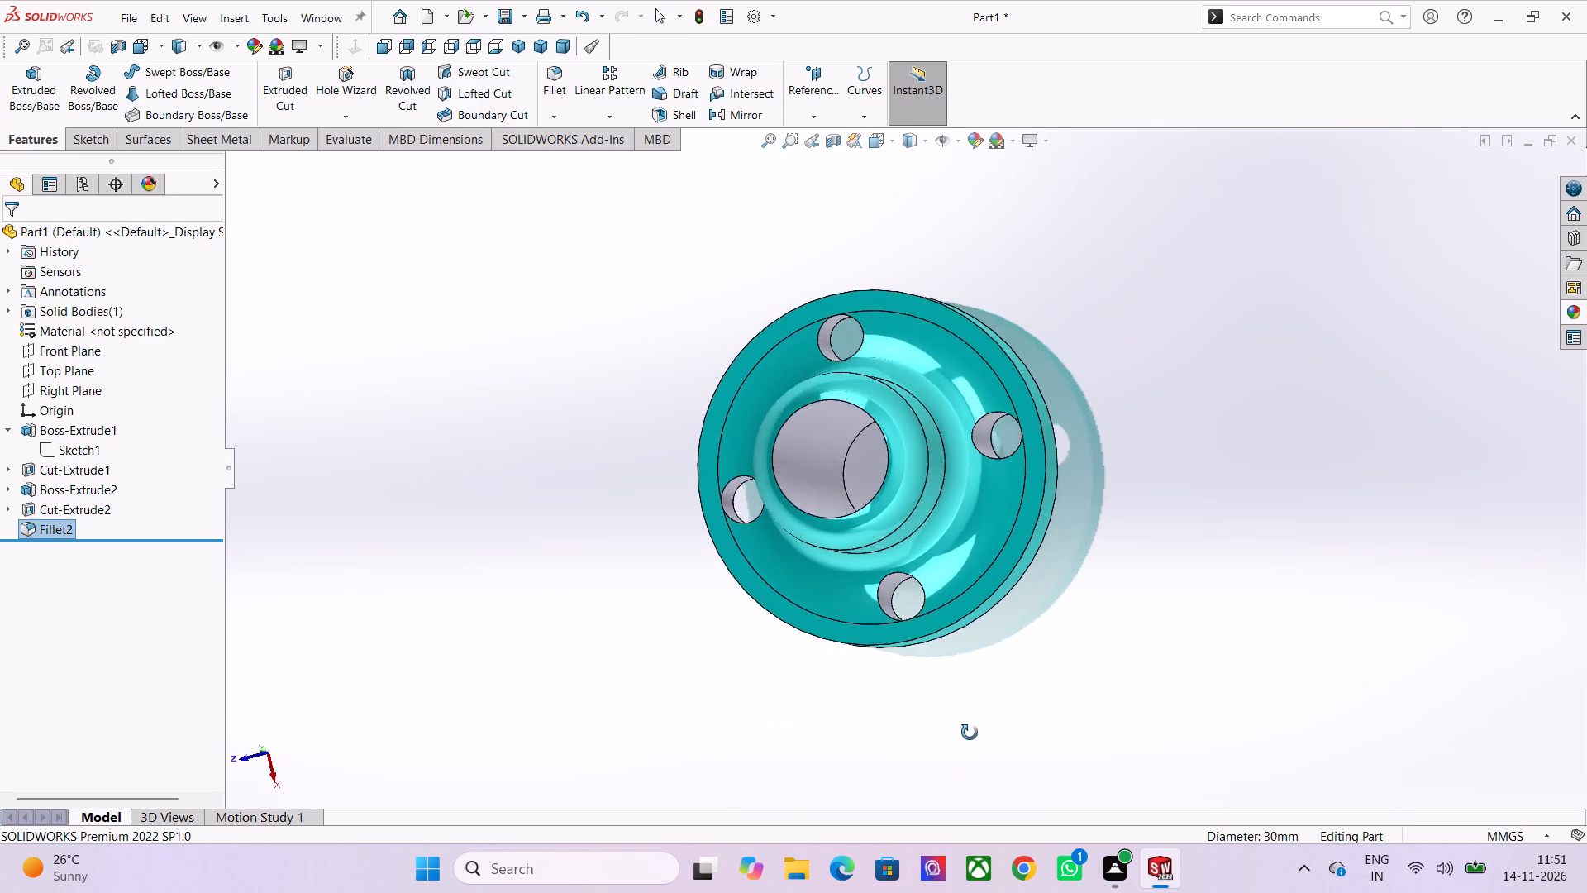
{"action": "middle_click_drag", "start_coordinate": [970, 733], "coordinate": [1065, 393]}
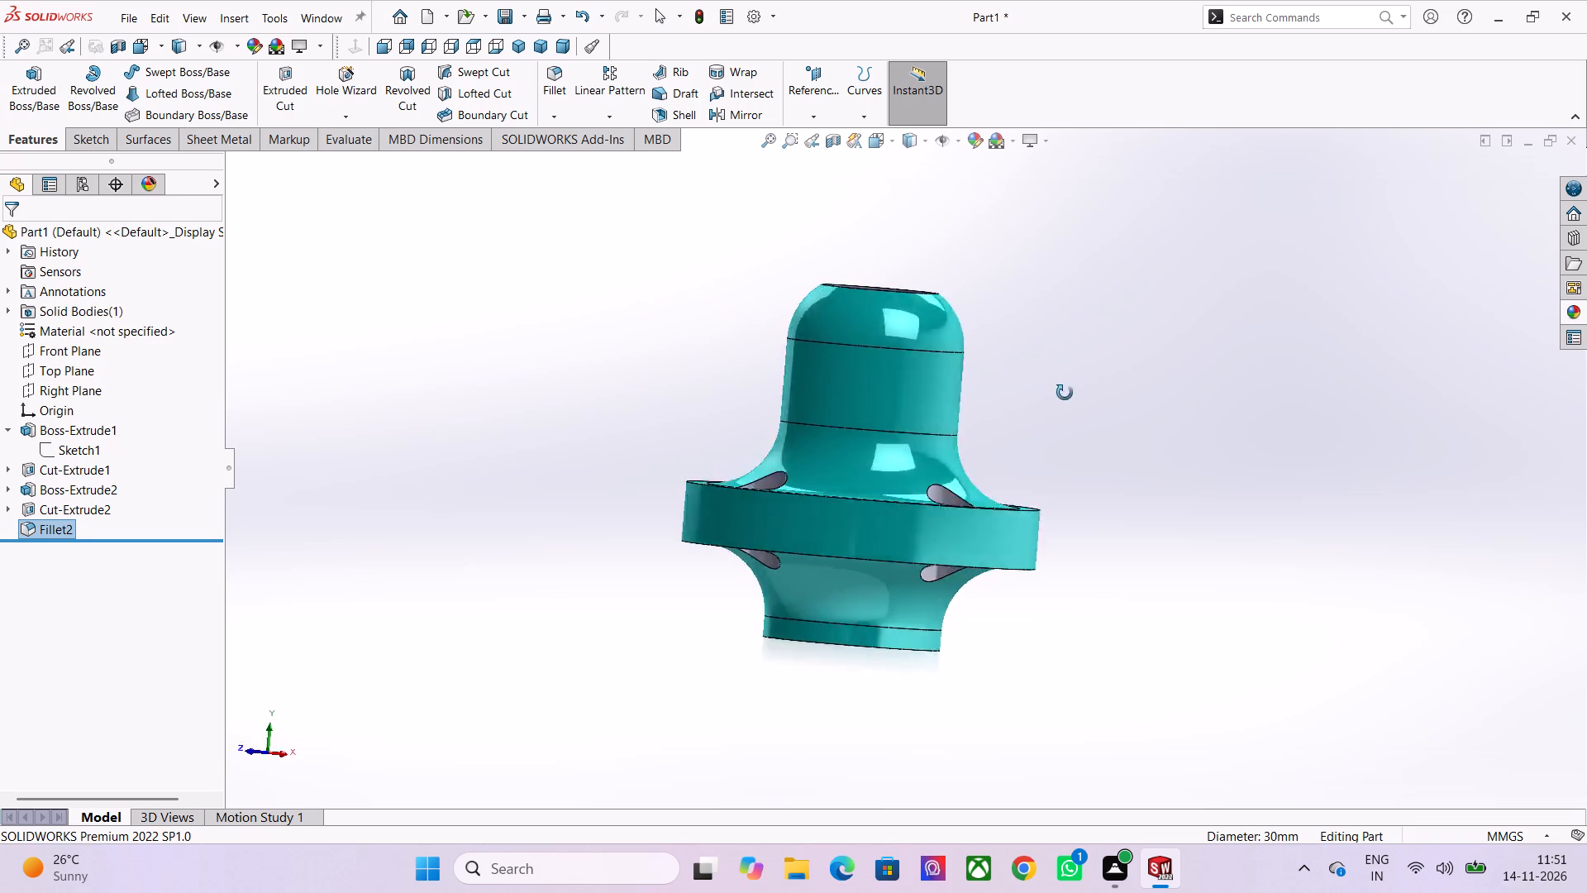
{"action": "middle_click_drag", "start_coordinate": [1065, 393], "coordinate": [760, 563]}
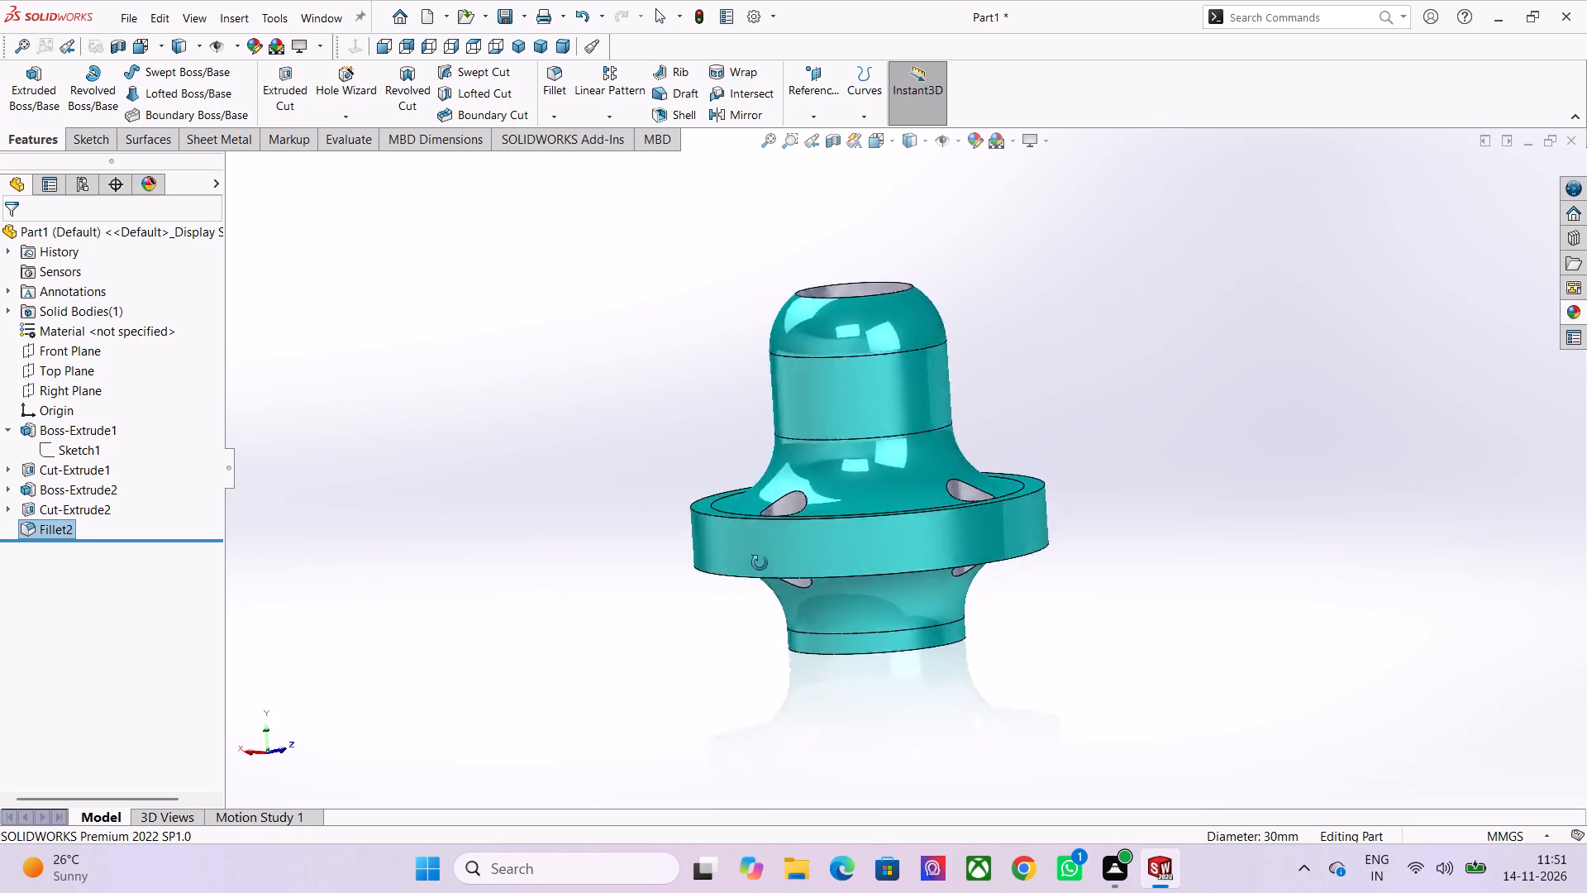
{"action": "middle_click_drag", "start_coordinate": [760, 563], "coordinate": [874, 663]}
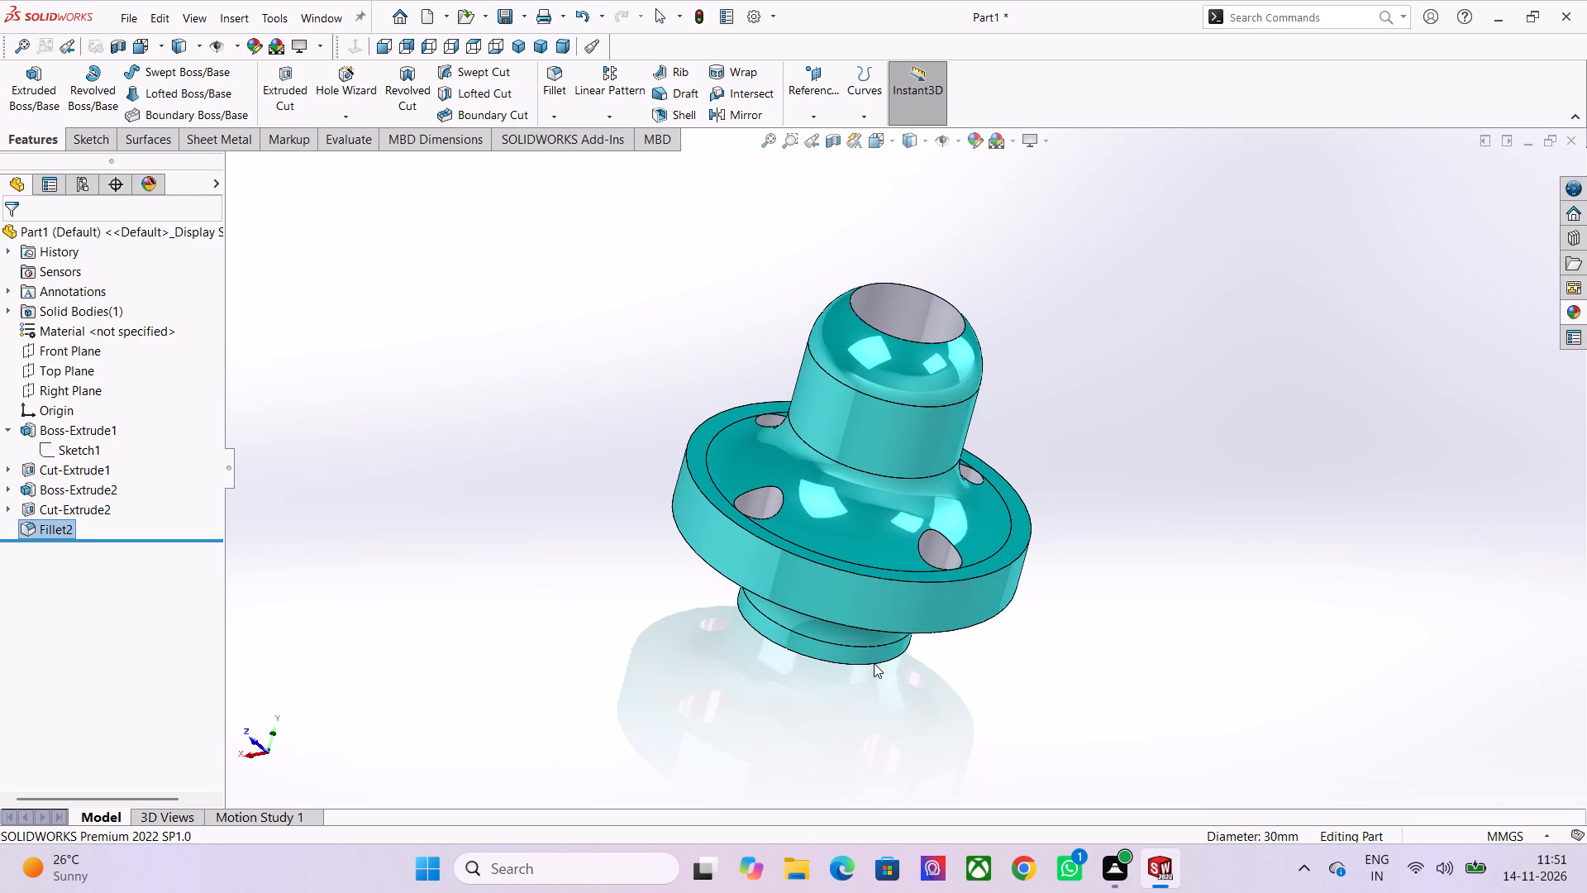
{"action": "scroll", "coordinate": [874, 663], "scroll_direction": "up", "scroll_amount": 1}
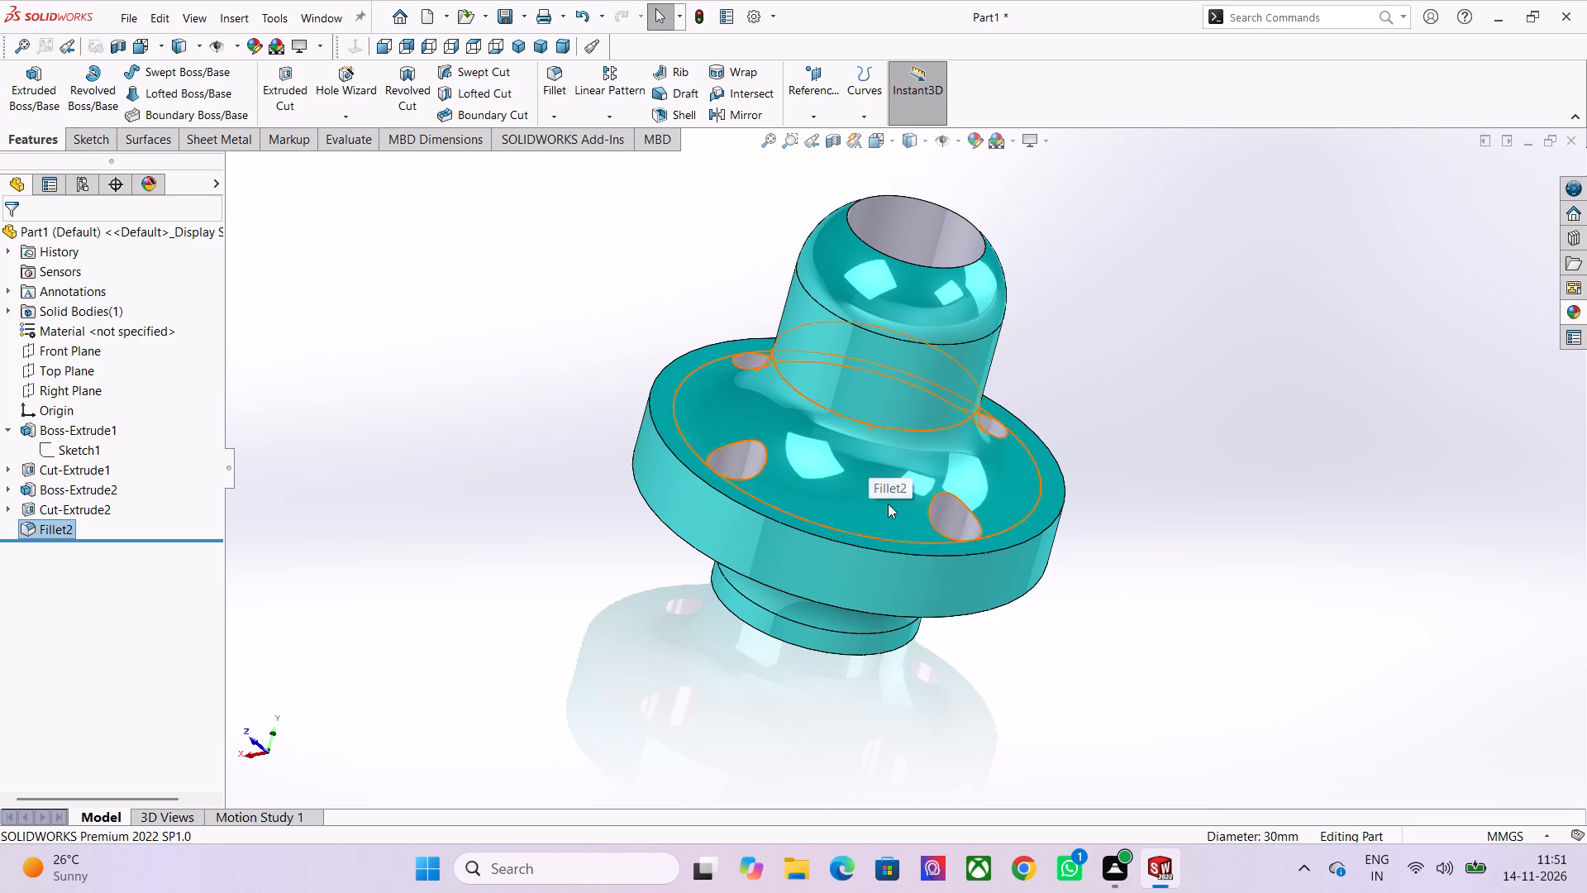
{"action": "scroll", "coordinate": [951, 693], "scroll_direction": "down", "scroll_amount": 1}
{"action": "middle_click_drag", "start_coordinate": [952, 701], "coordinate": [903, 592]}
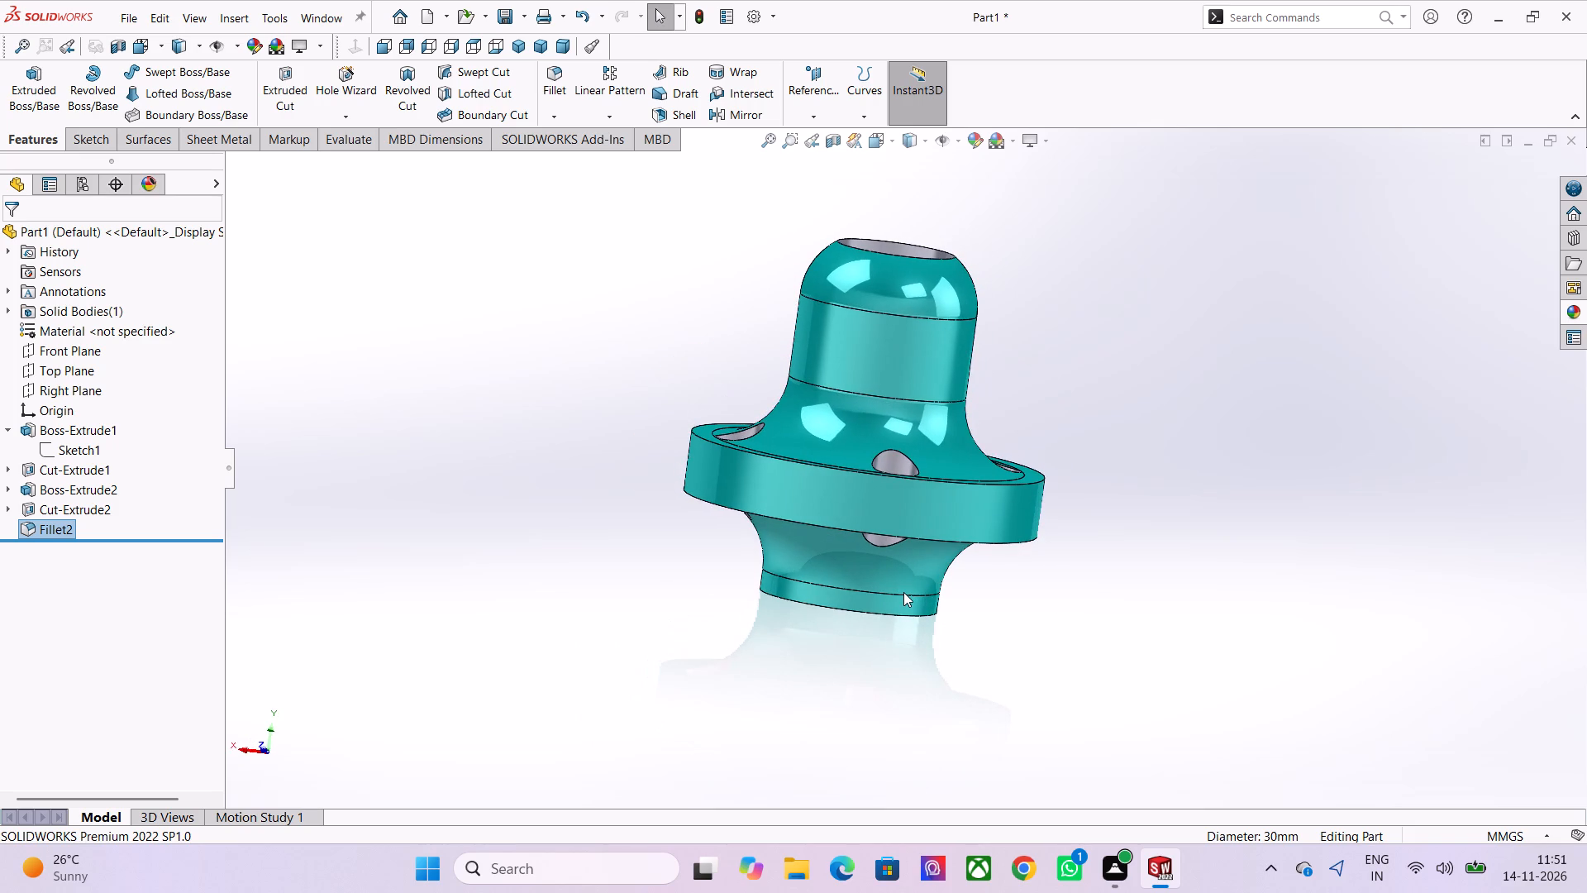
{"action": "scroll", "coordinate": [903, 592], "scroll_direction": "up", "scroll_amount": 1}
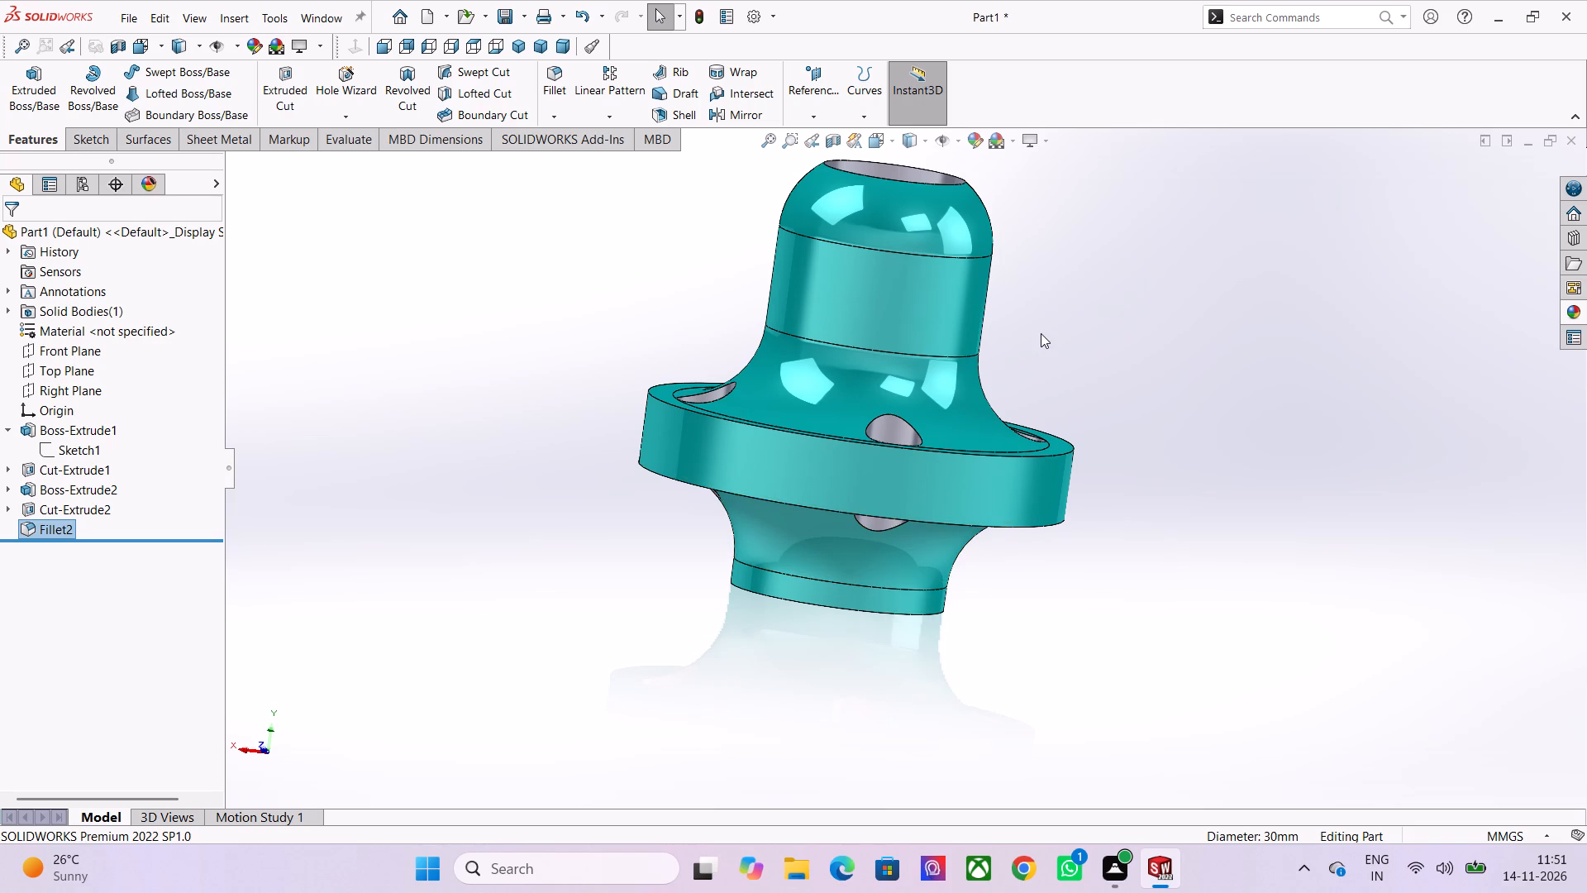
{"action": "scroll", "coordinate": [1041, 333], "scroll_direction": "down", "scroll_amount": 1}
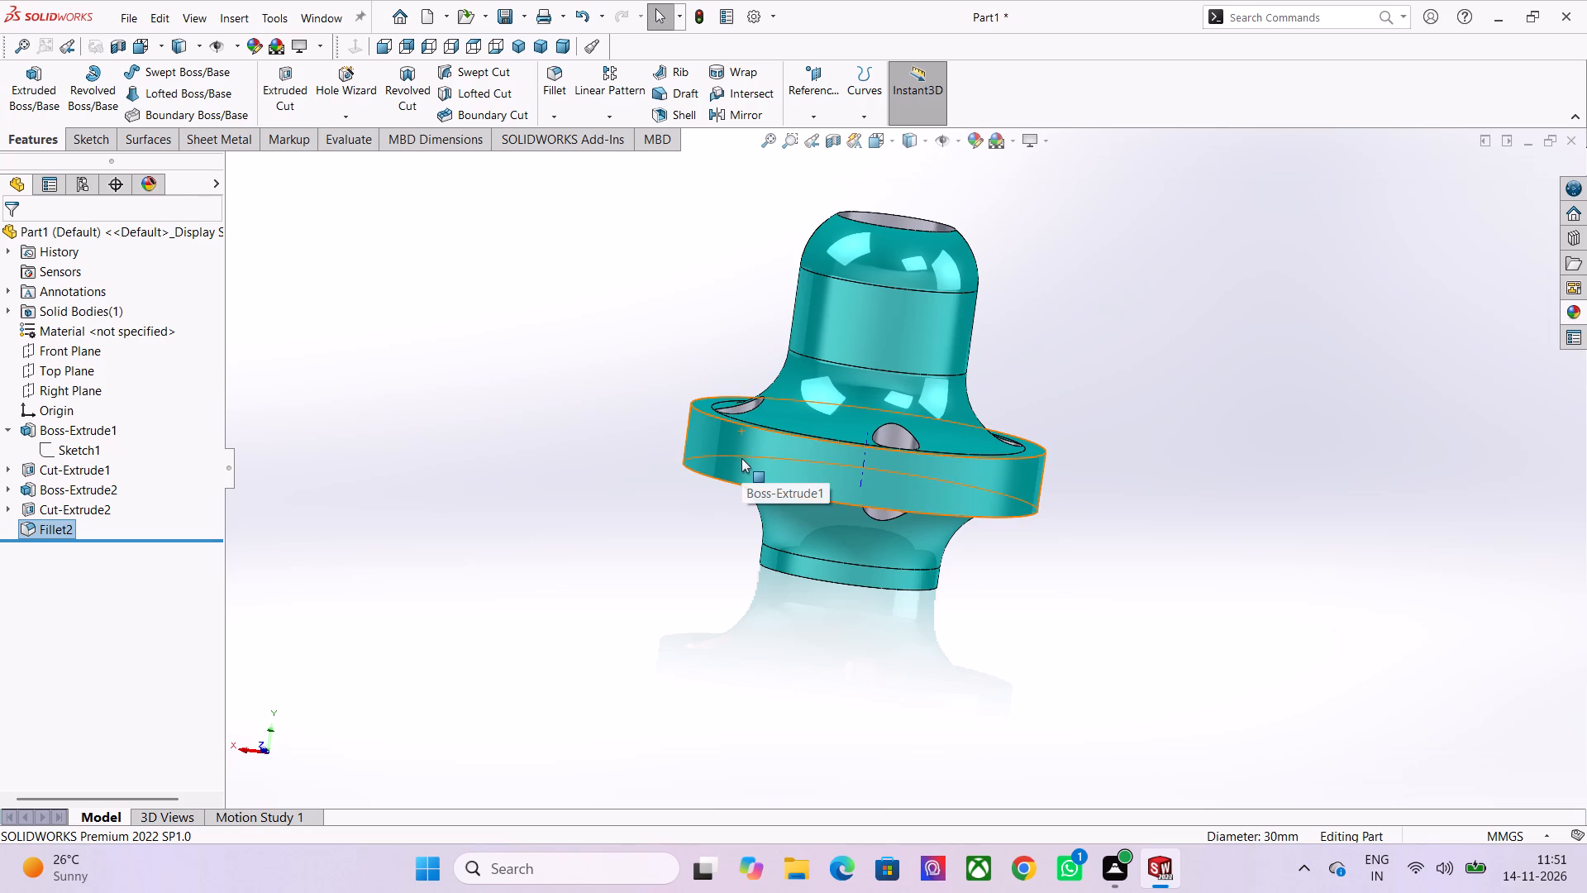
{"action": "scroll", "coordinate": [984, 580], "scroll_direction": "down", "scroll_amount": 1}
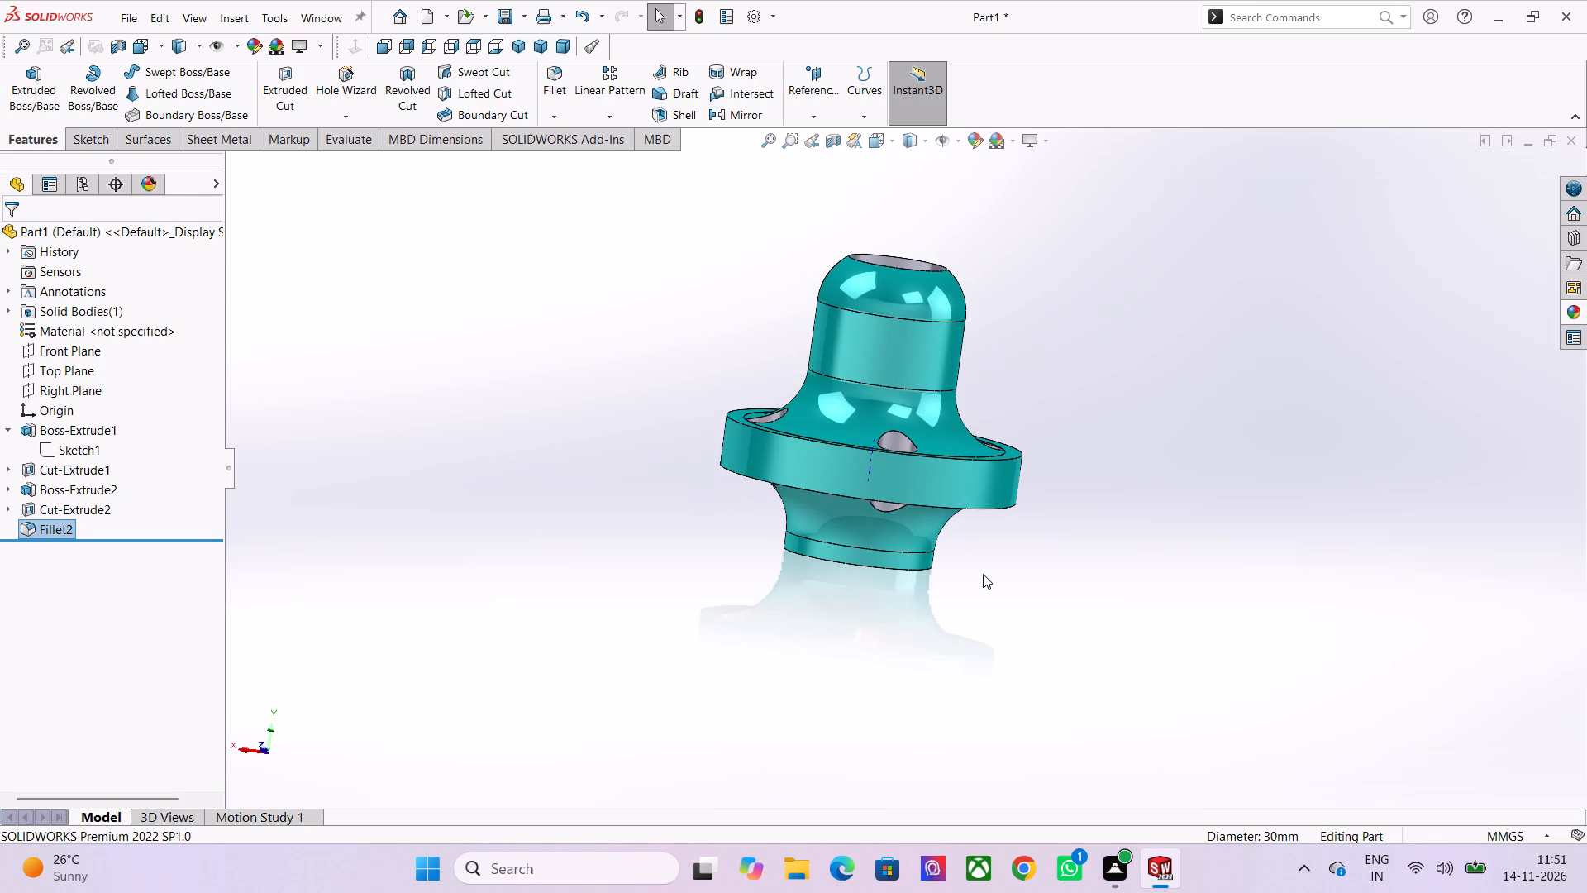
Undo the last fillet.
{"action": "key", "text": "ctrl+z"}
Fillet the circular edge where the longer tube section meets the disc's upper face with a radius of 11.5 mm.
{"action": "scroll", "coordinate": [1064, 546], "scroll_direction": "down", "scroll_amount": 2}
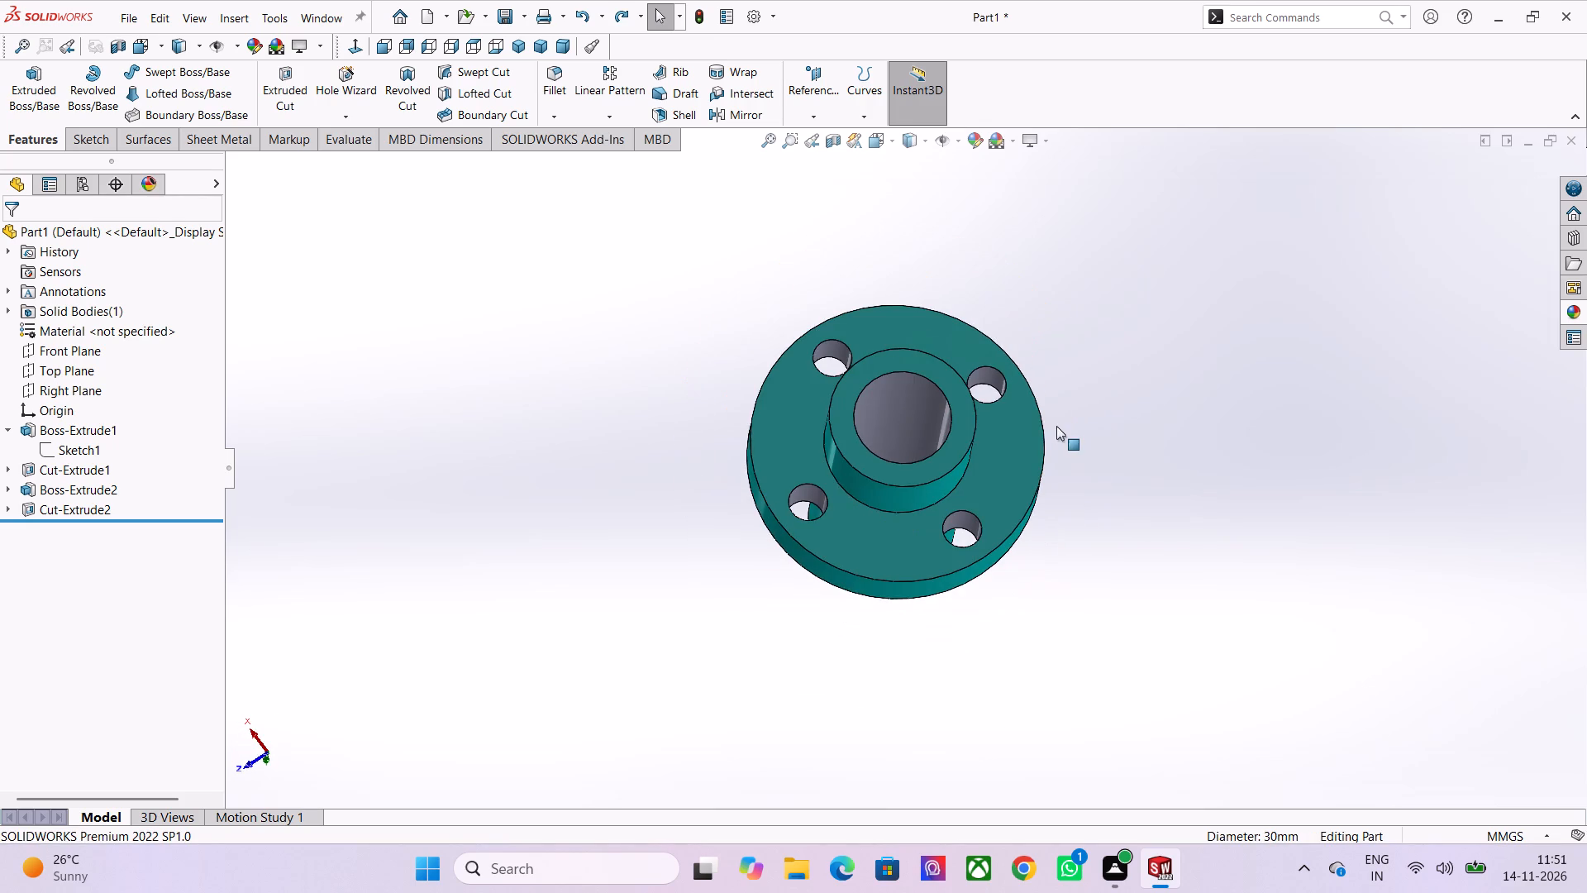
{"action": "middle_click_drag", "start_coordinate": [1016, 316], "coordinate": [1099, 675]}
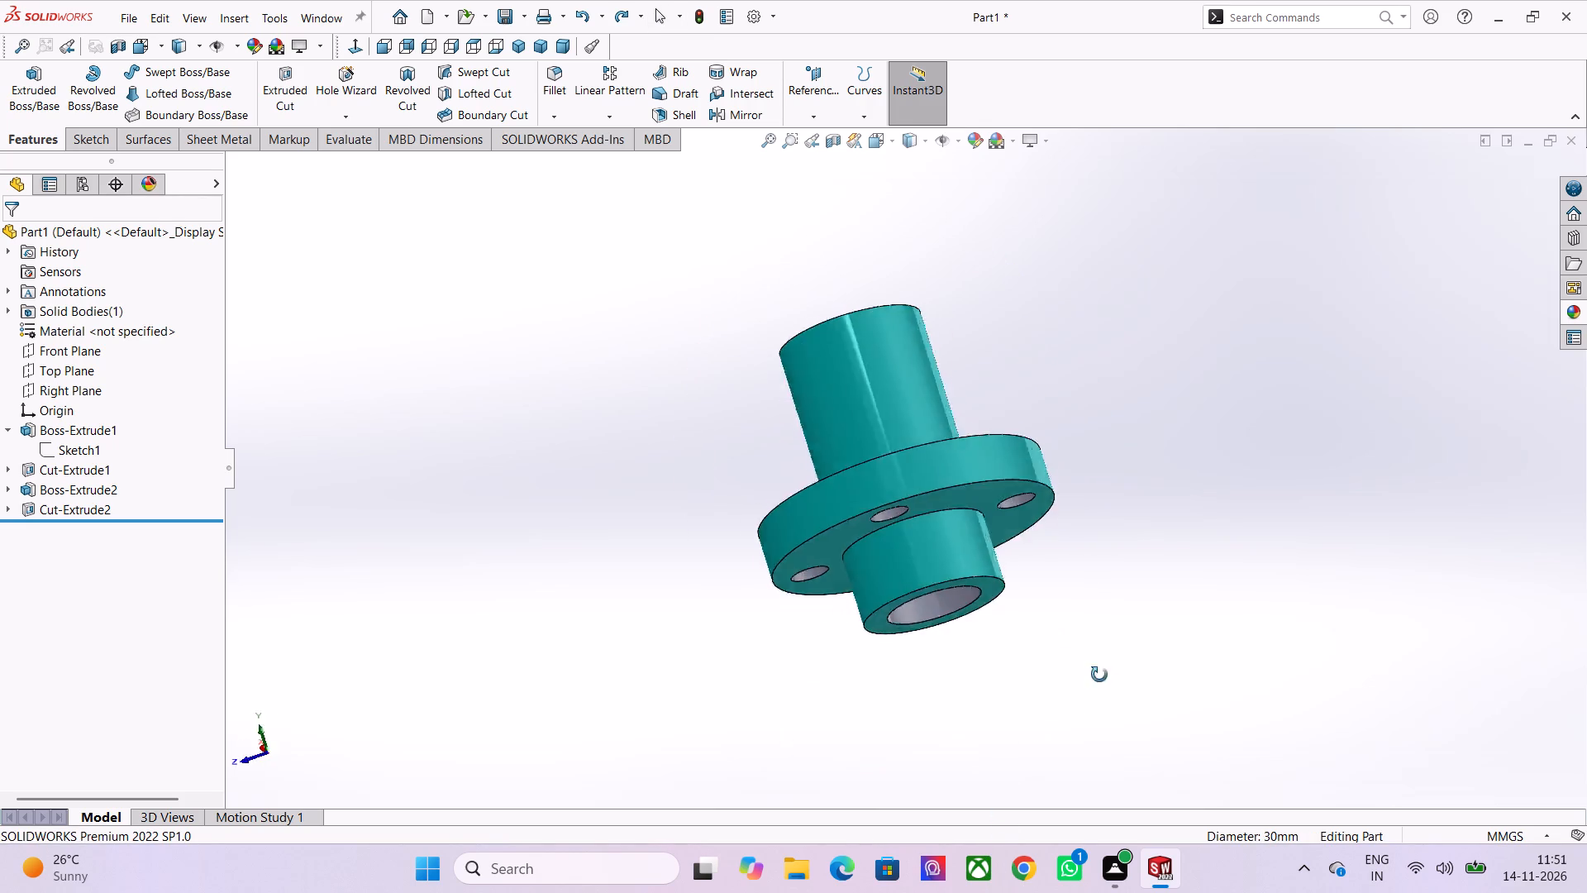
{"action": "middle_click_drag", "start_coordinate": [1099, 675], "coordinate": [852, 719]}
{"action": "scroll", "coordinate": [822, 892], "scroll_direction": "up", "scroll_amount": 1}
{"action": "scroll", "coordinate": [740, 459], "scroll_direction": "down", "scroll_amount": 1}
{"action": "middle_click_drag", "start_coordinate": [686, 447], "coordinate": [711, 563]}
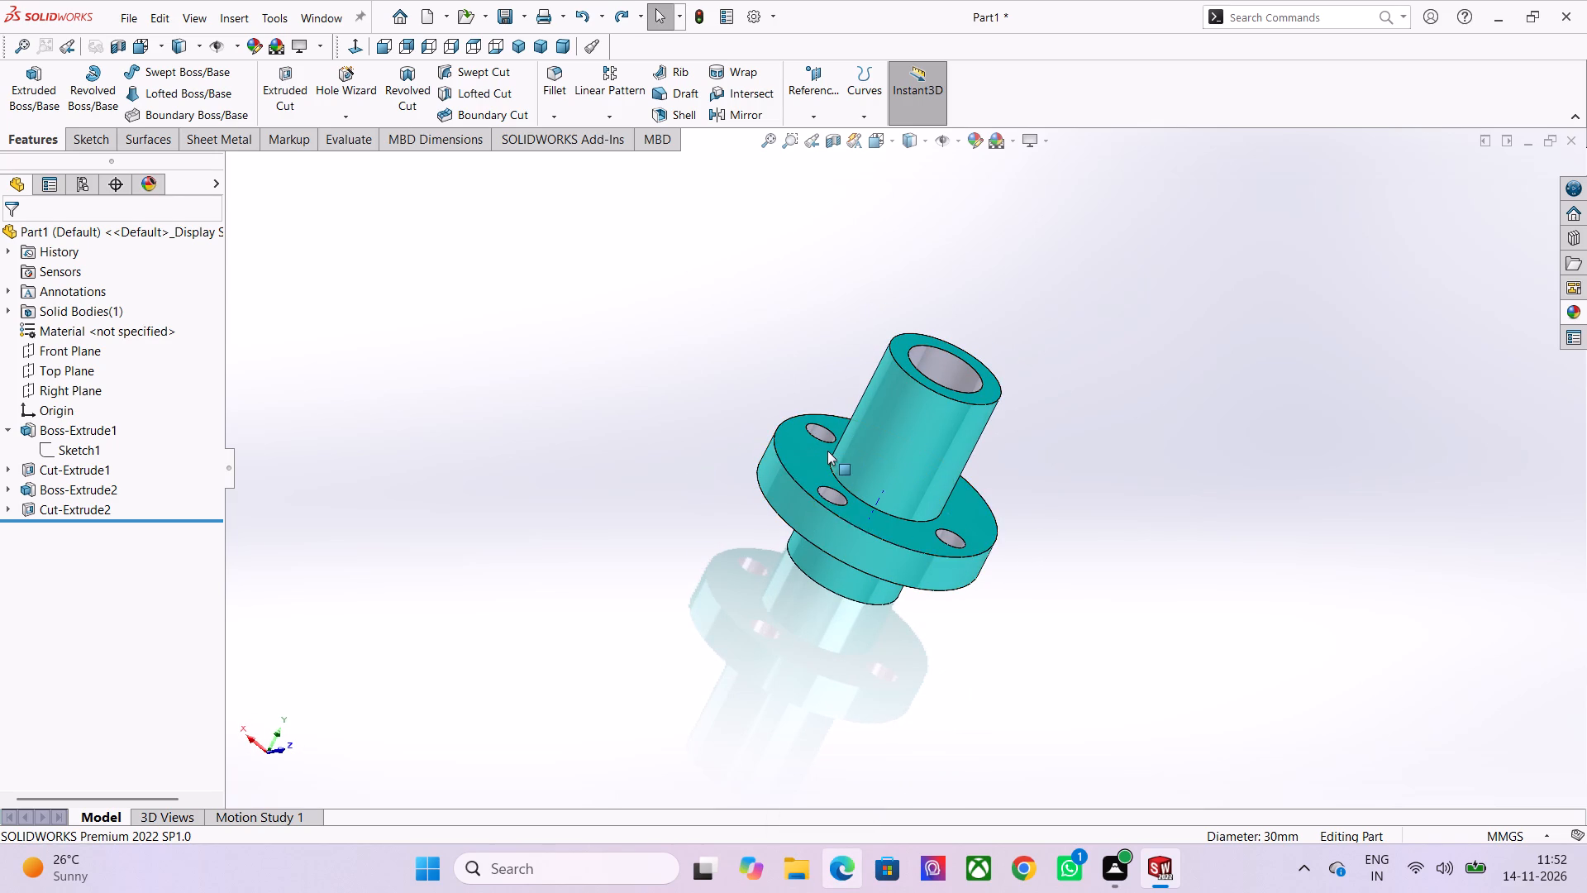
{"action": "middle_click_drag", "start_coordinate": [700, 483], "coordinate": [679, 575]}
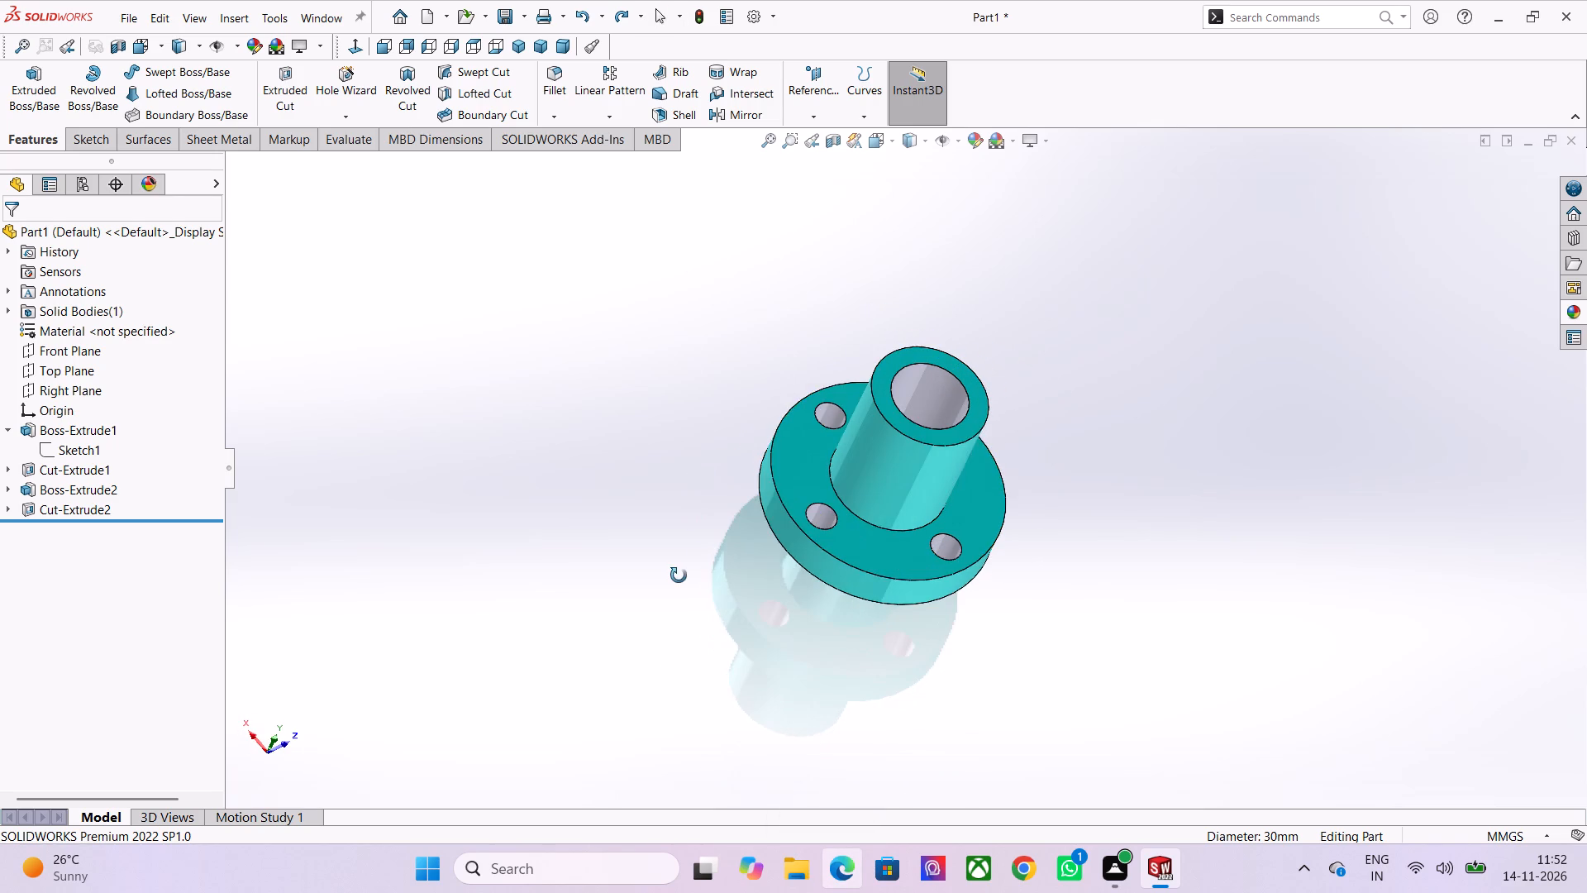
{"action": "middle_click_drag", "start_coordinate": [679, 575], "coordinate": [678, 576]}
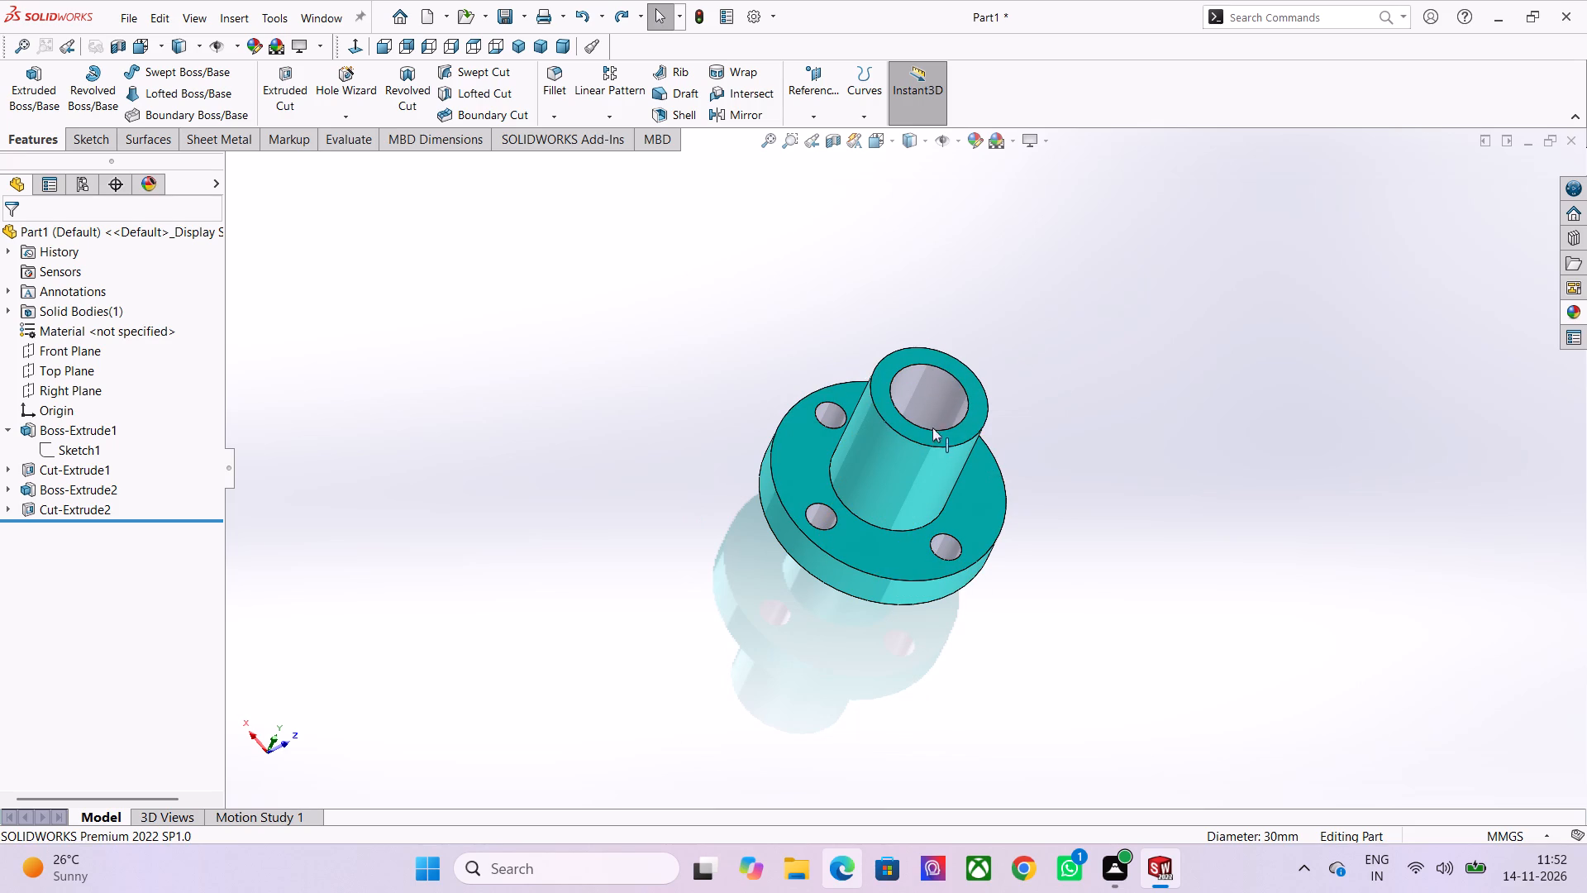
{"action": "middle_click_drag", "start_coordinate": [894, 643], "coordinate": [901, 461]}
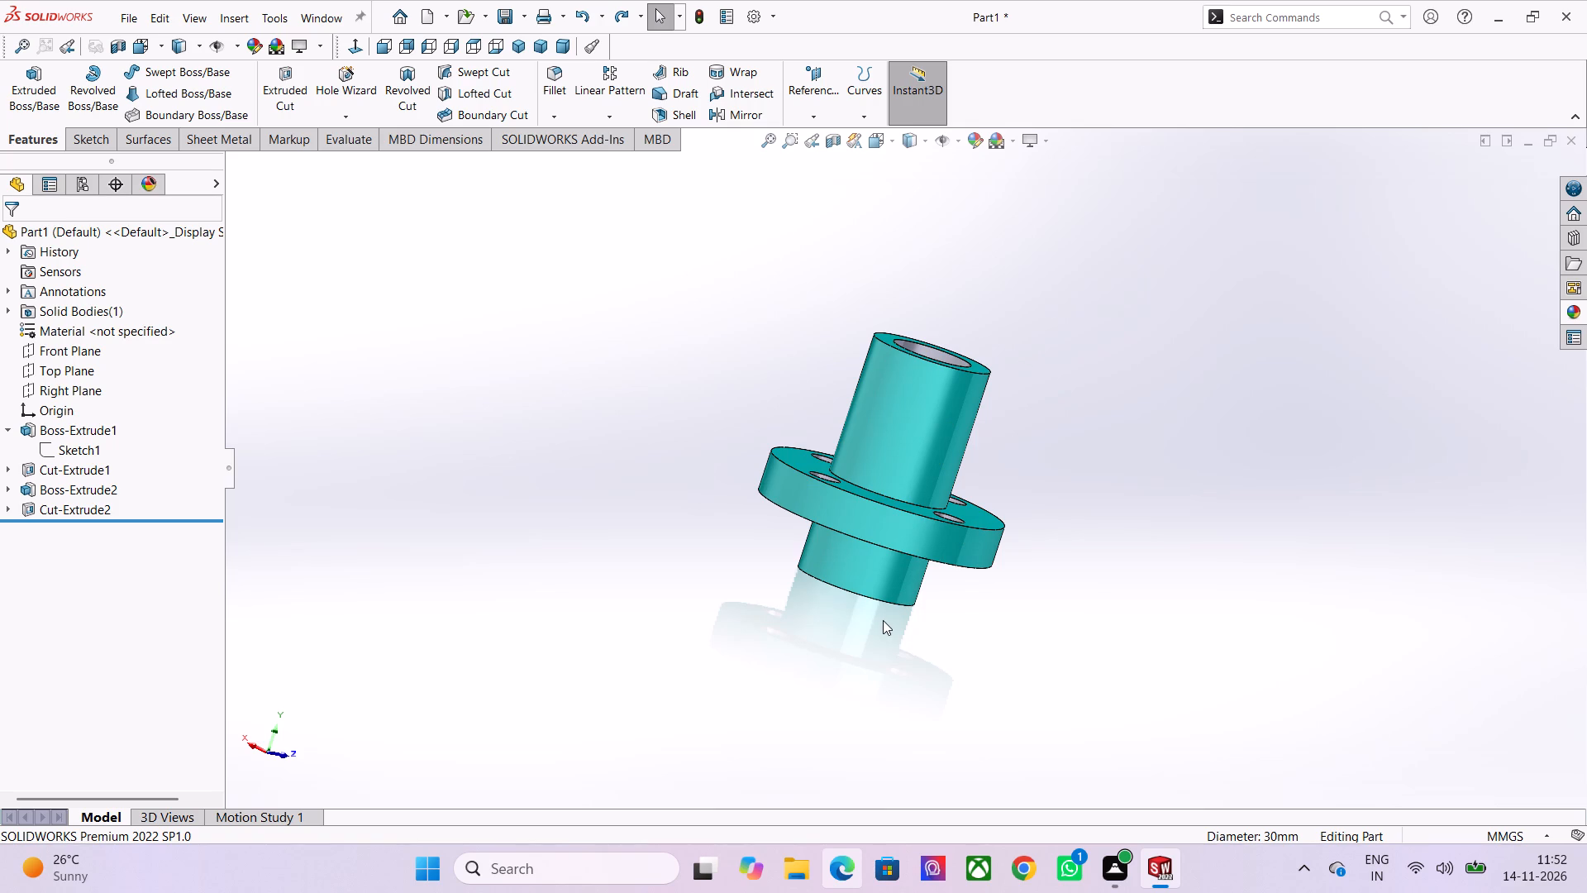
{"action": "scroll", "coordinate": [718, 415], "scroll_direction": "up", "scroll_amount": 1}
{"action": "middle_click_drag", "start_coordinate": [741, 497], "coordinate": [663, 599]}
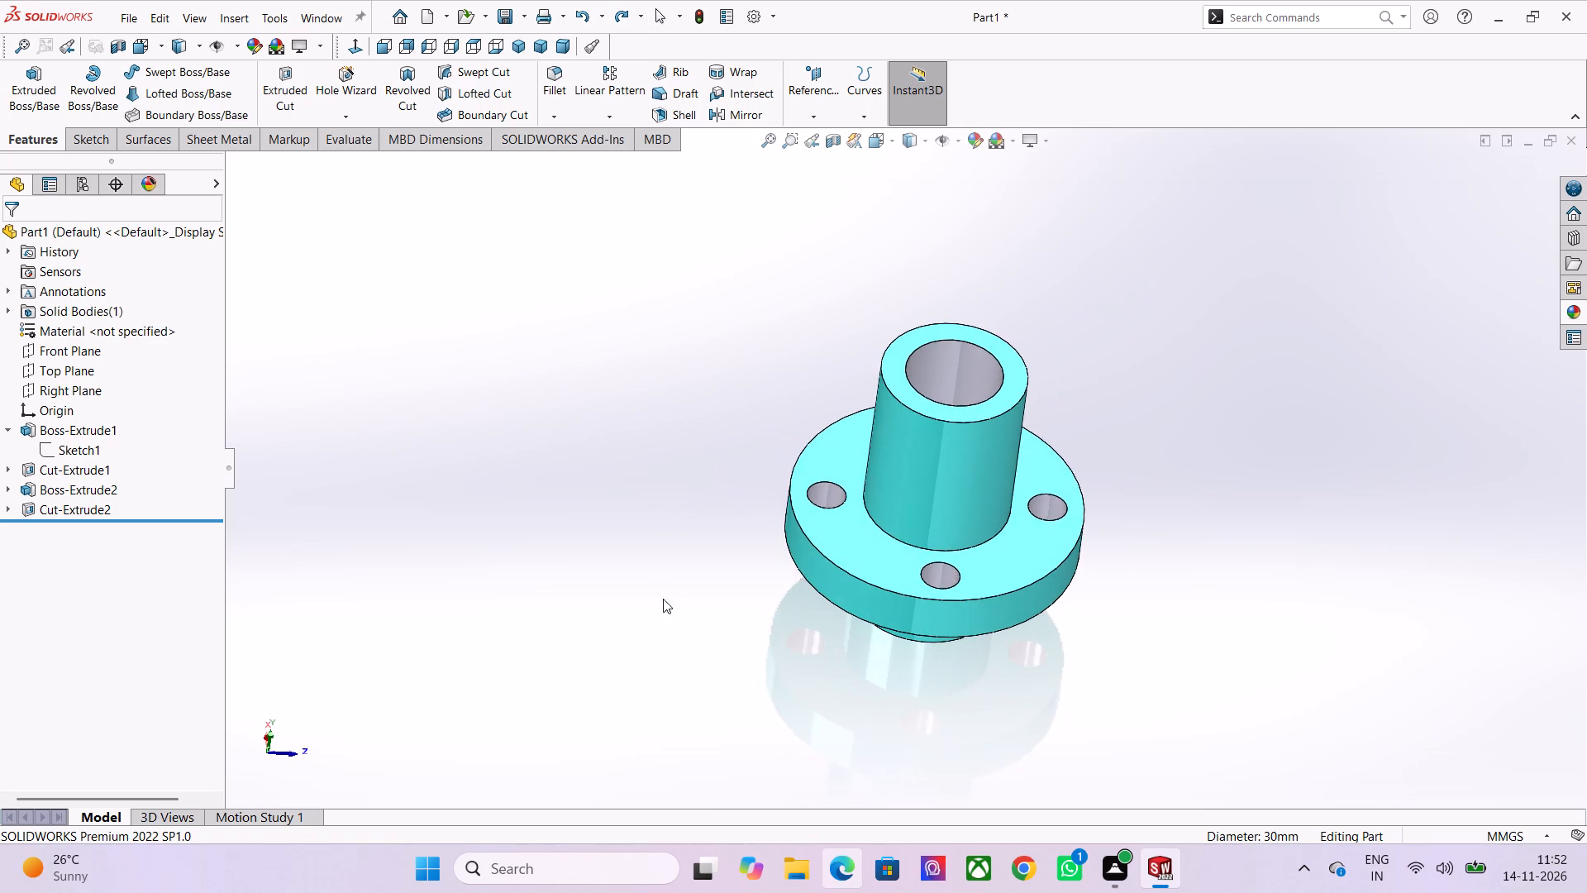
{"action": "left_click", "coordinate": [893, 536]}
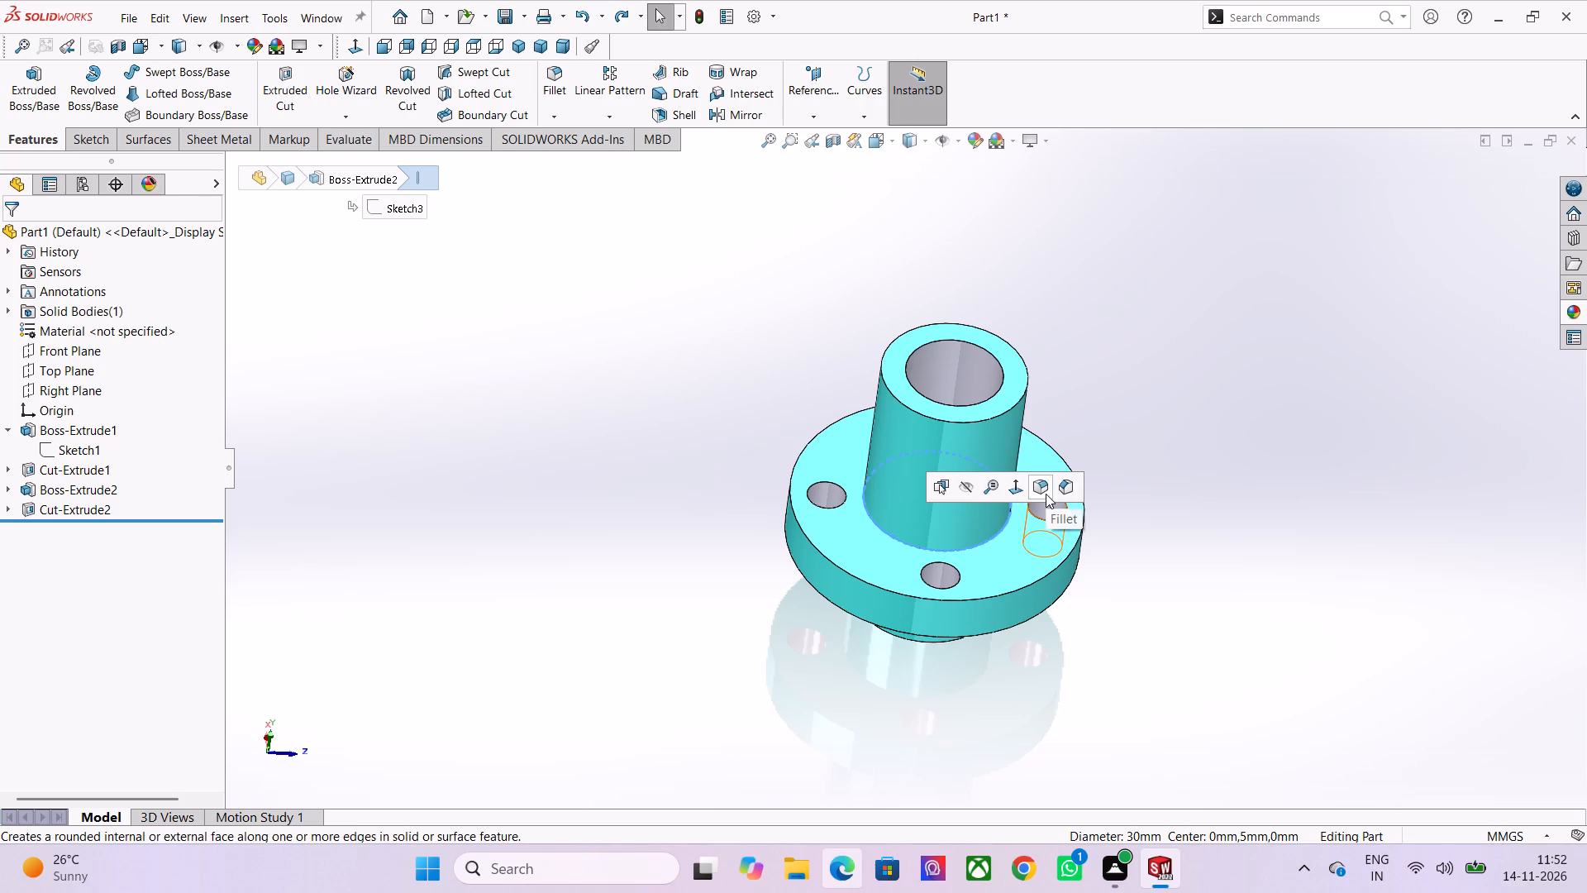
{"action": "left_click", "coordinate": [1046, 494]}
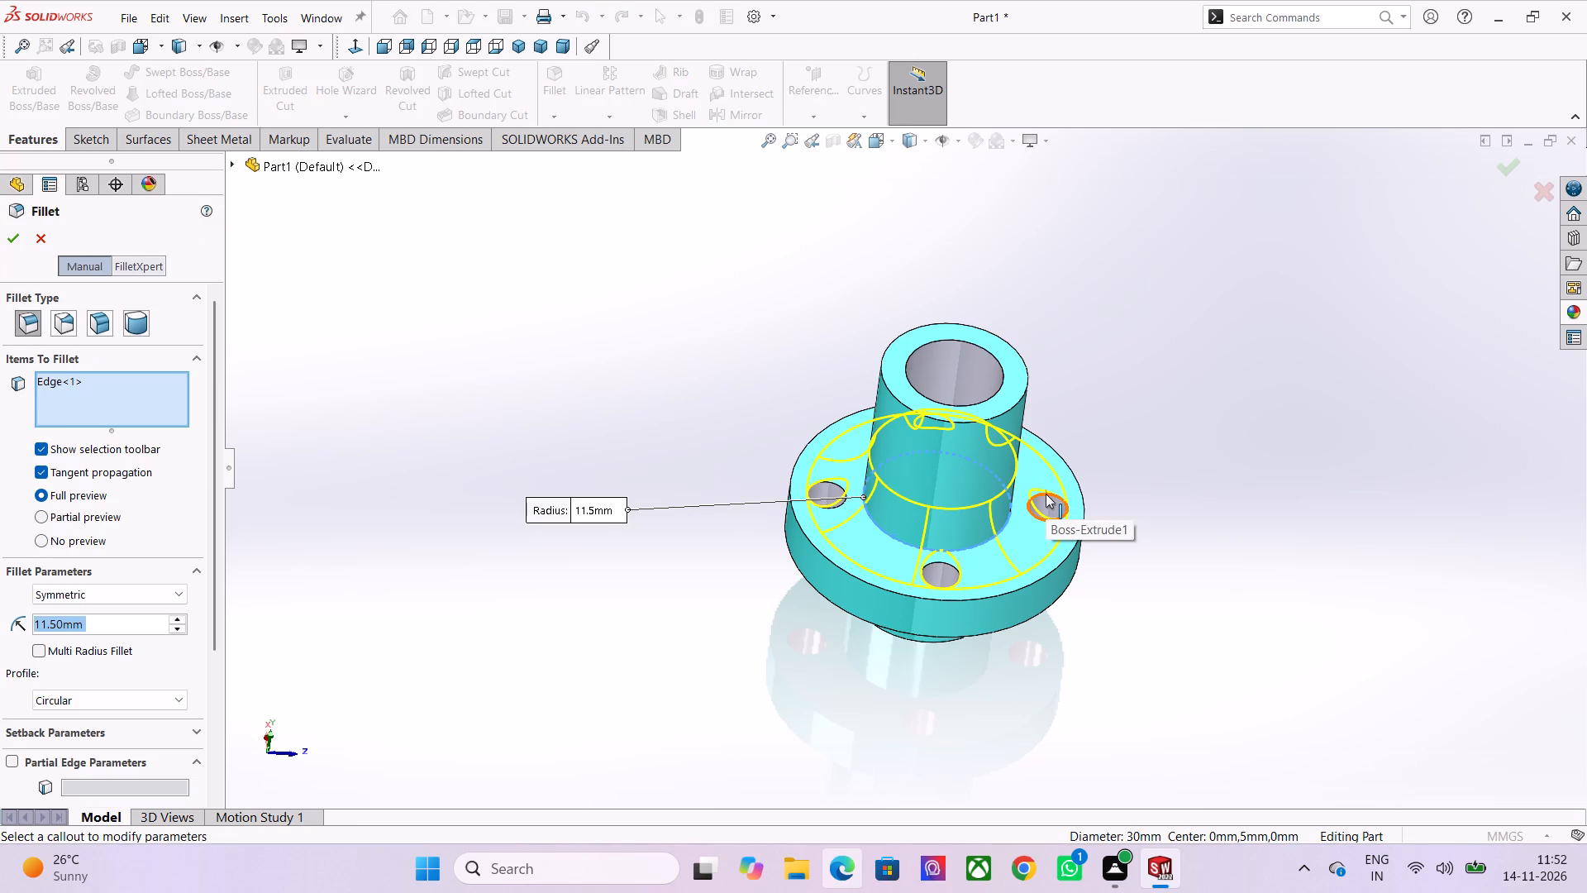
{"action": "left_click", "coordinate": [11, 227]}
Fillet the circular edge where the shorter tube section meets the disc's underside with a radius of 11.5 mm.
{"action": "middle_click", "coordinate": [860, 690]}
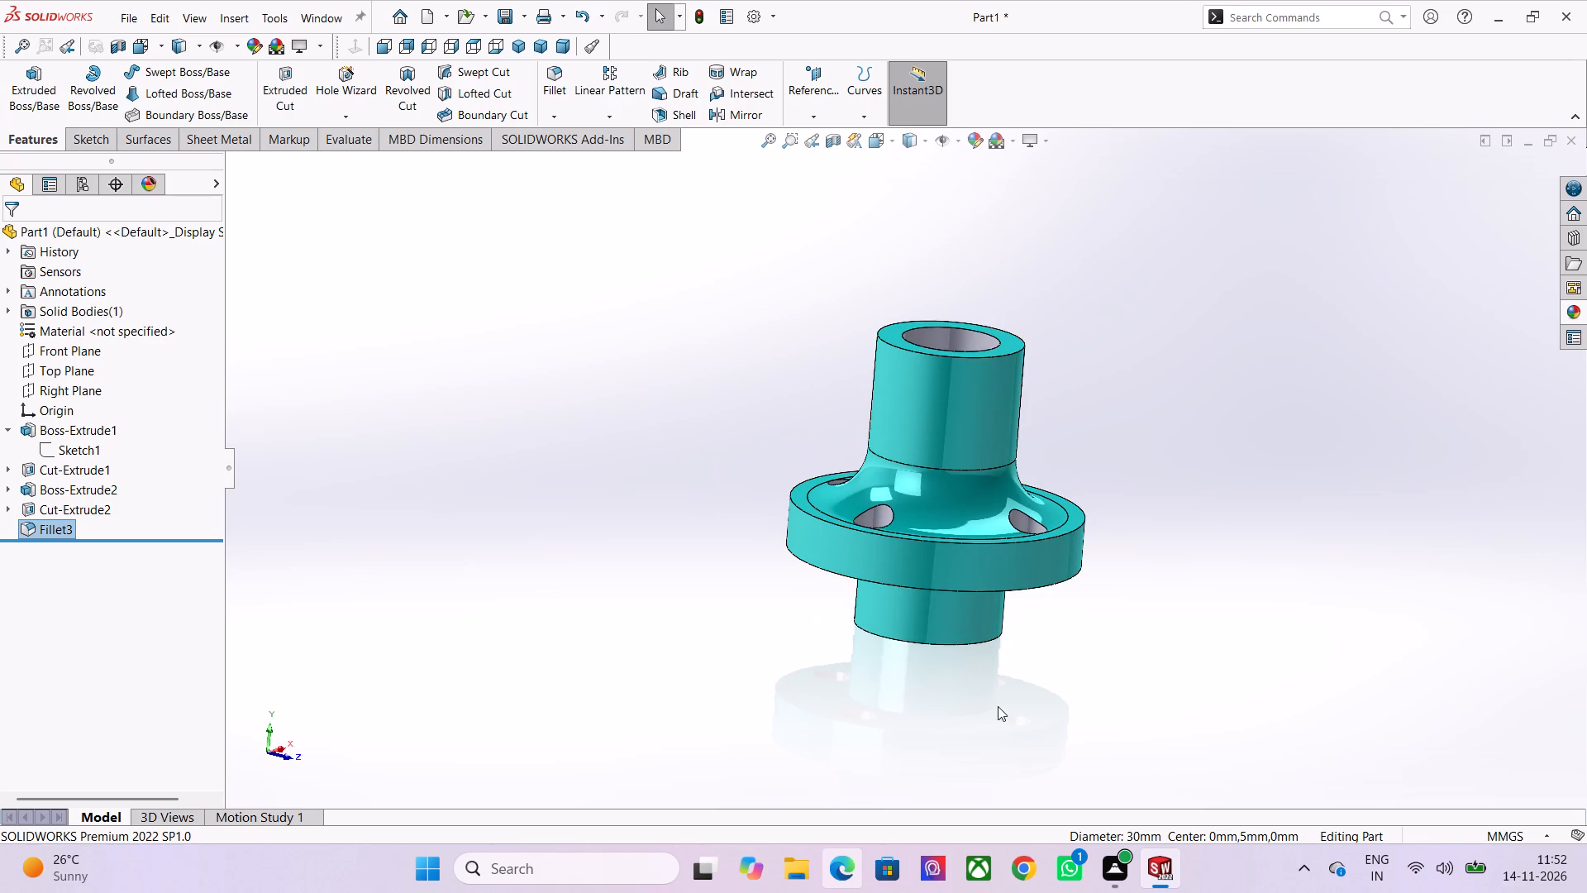
{"action": "middle_click_drag", "start_coordinate": [998, 706], "coordinate": [1006, 480]}
{"action": "middle_click_drag", "start_coordinate": [1048, 723], "coordinate": [1088, 343]}
{"action": "middle_click_drag", "start_coordinate": [1107, 519], "coordinate": [1125, 419]}
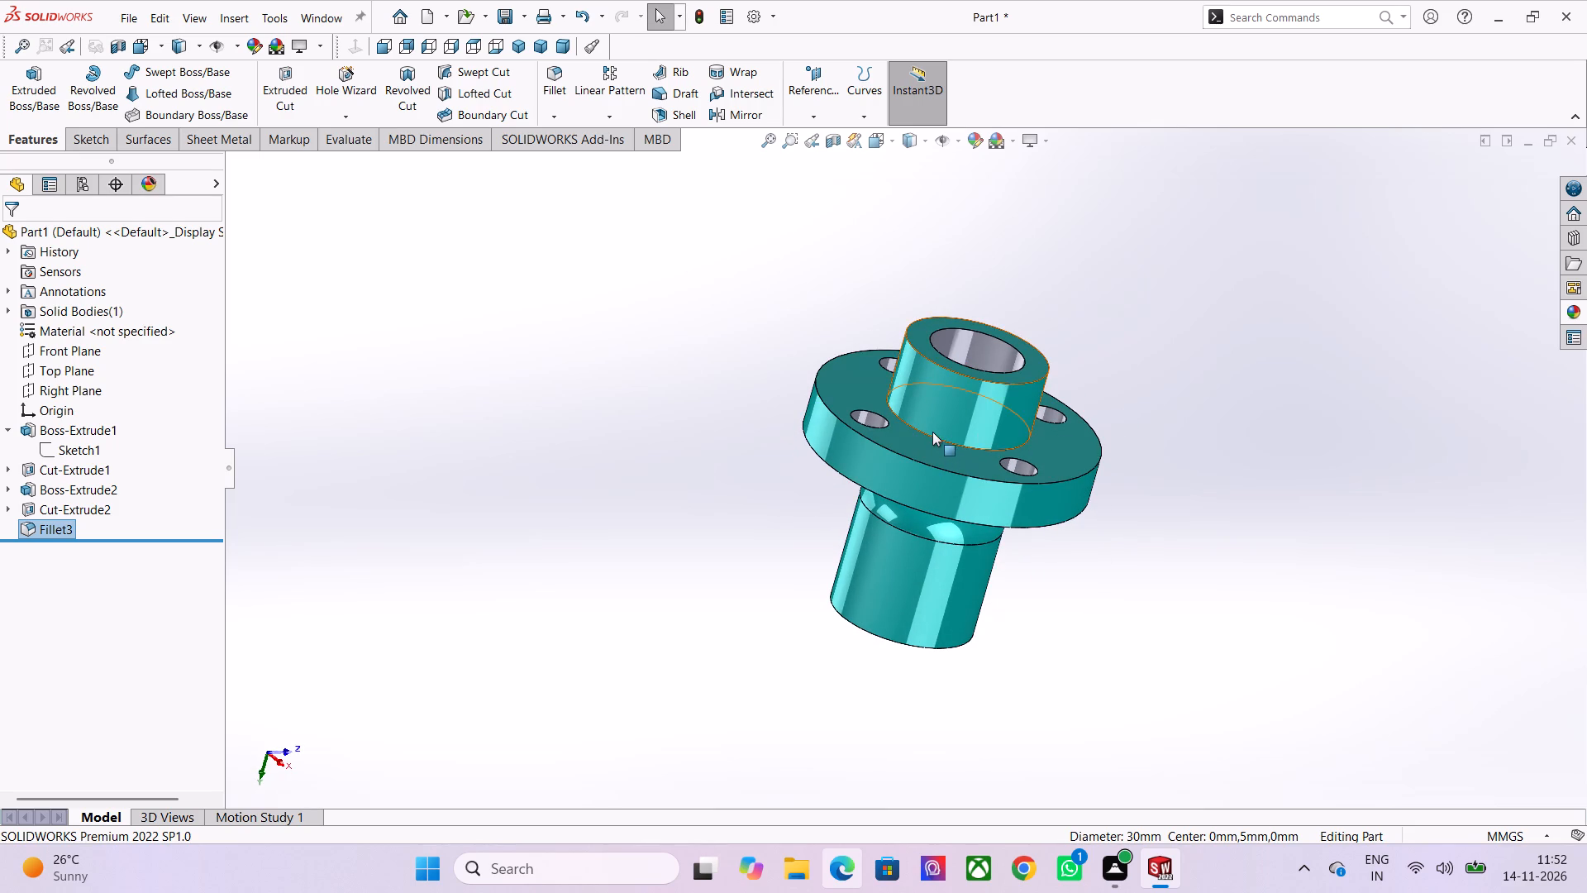
{"action": "left_click", "coordinate": [935, 438]}
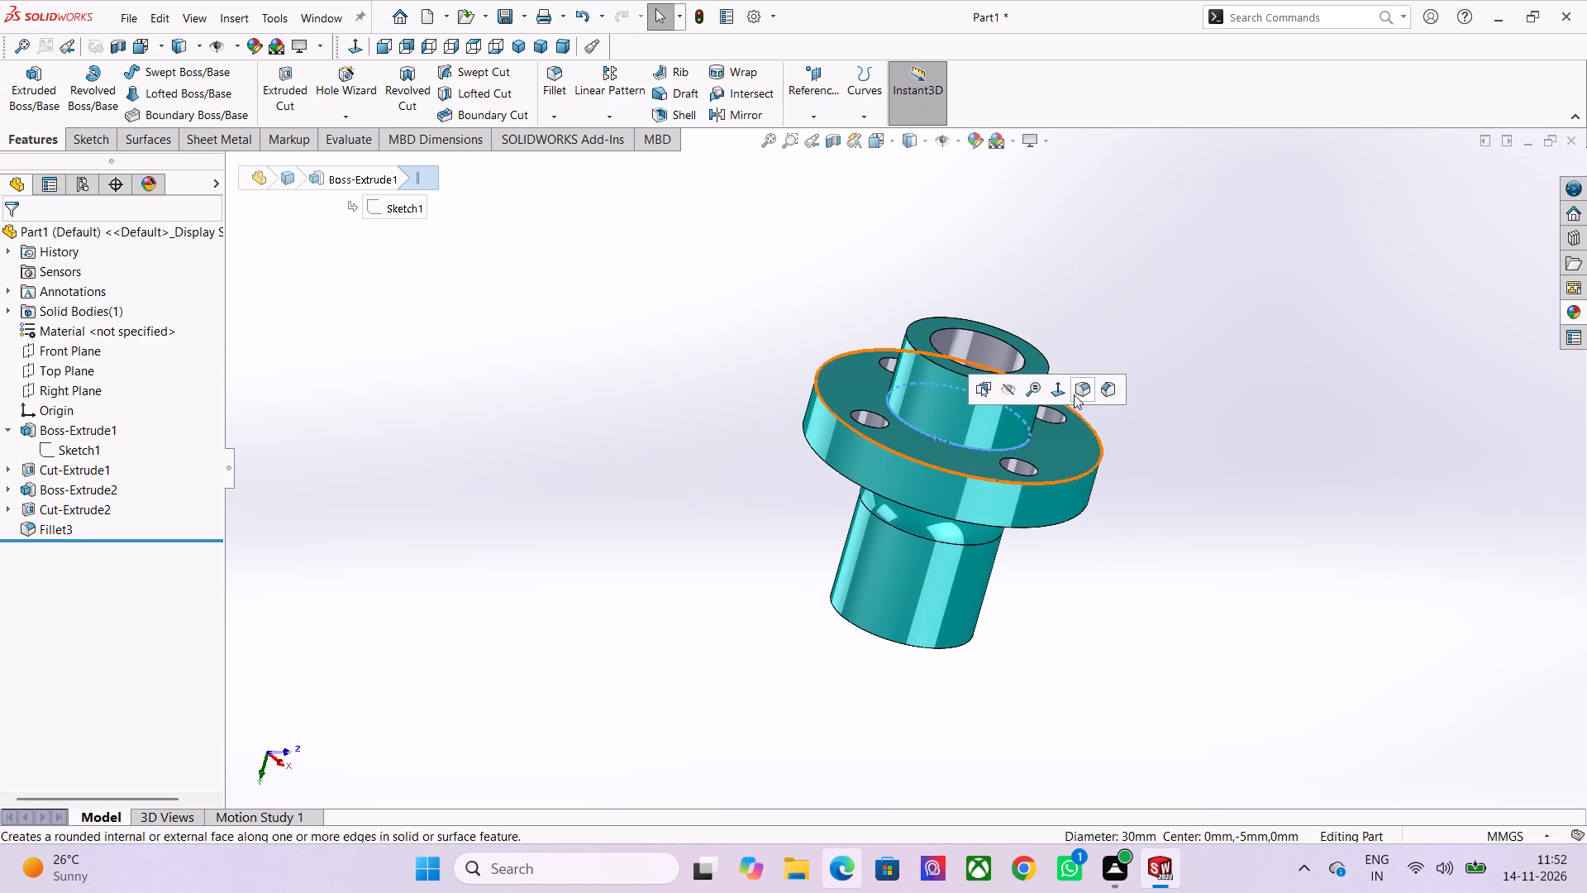
{"action": "left_click", "coordinate": [1074, 394]}
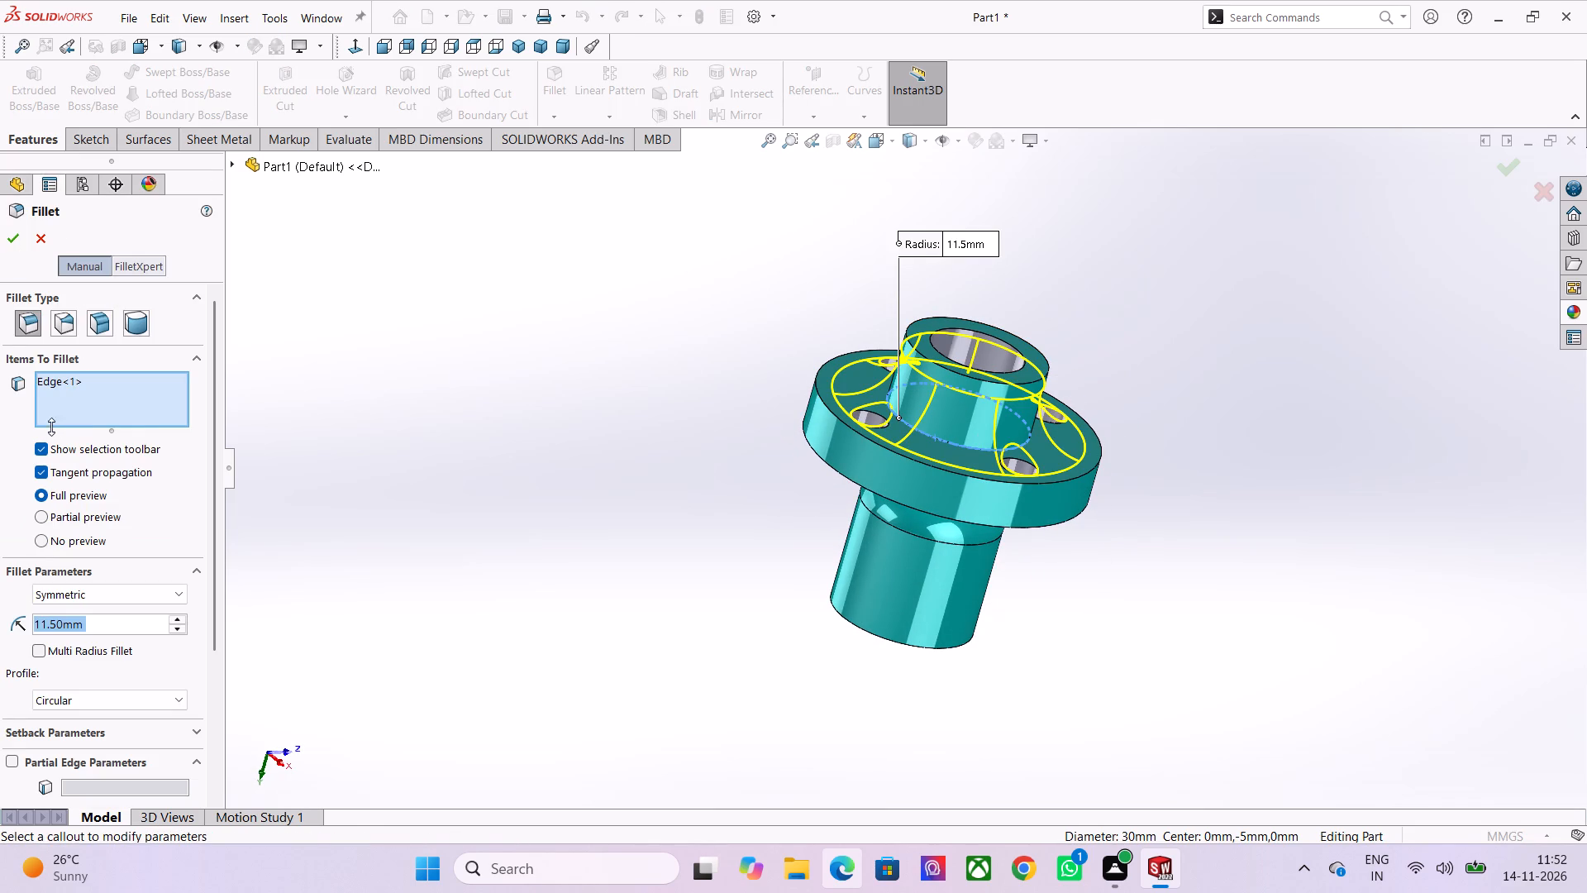
{"action": "right_click", "coordinate": [93, 390]}
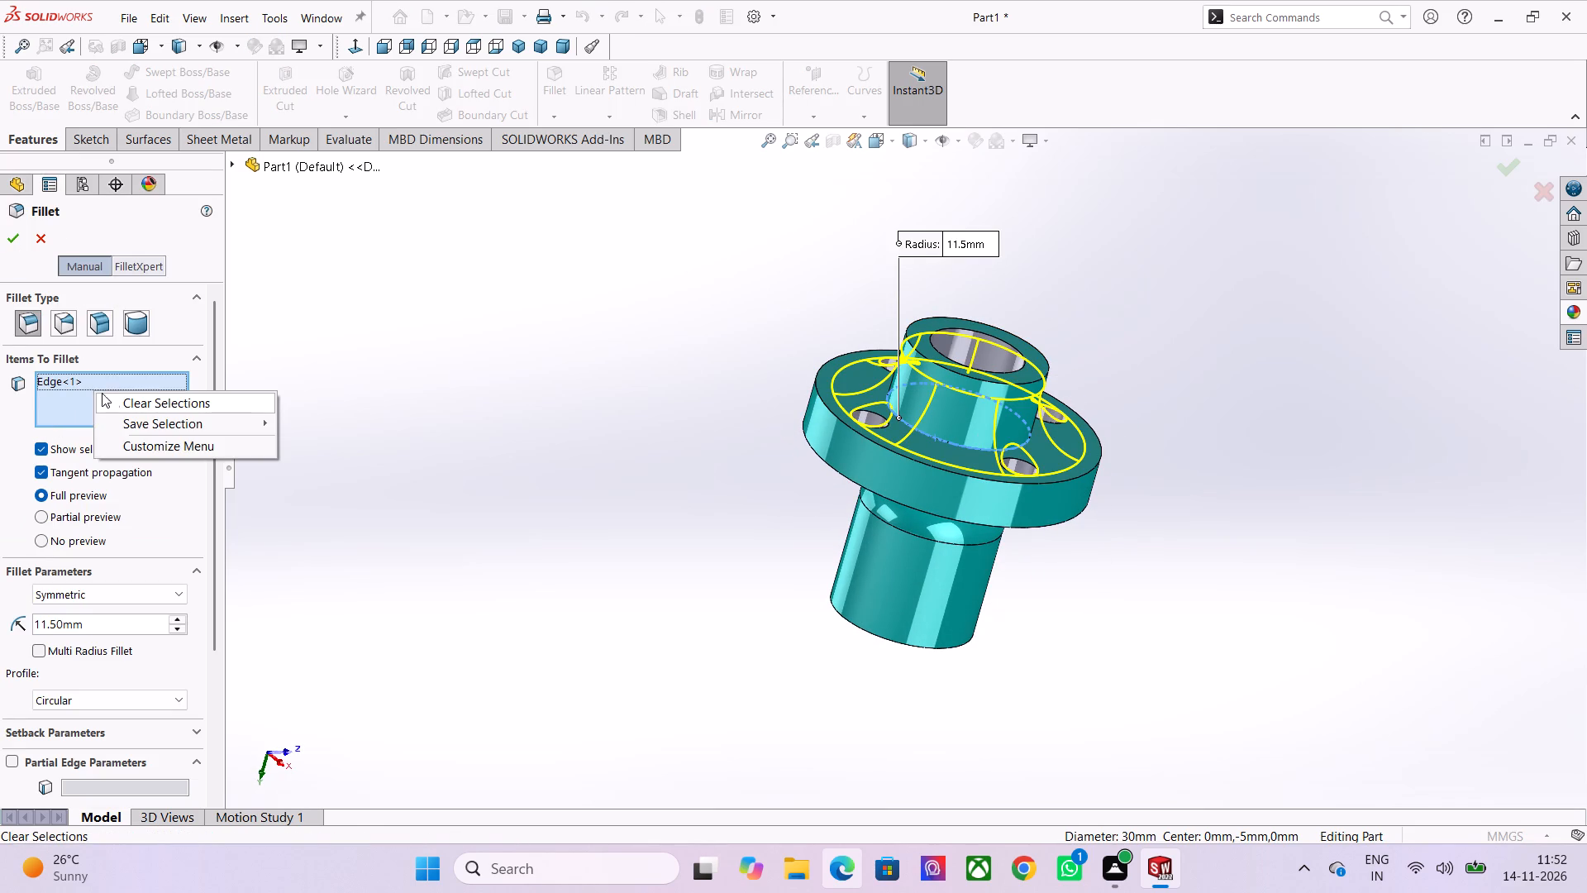
{"action": "left_click", "coordinate": [114, 401]}
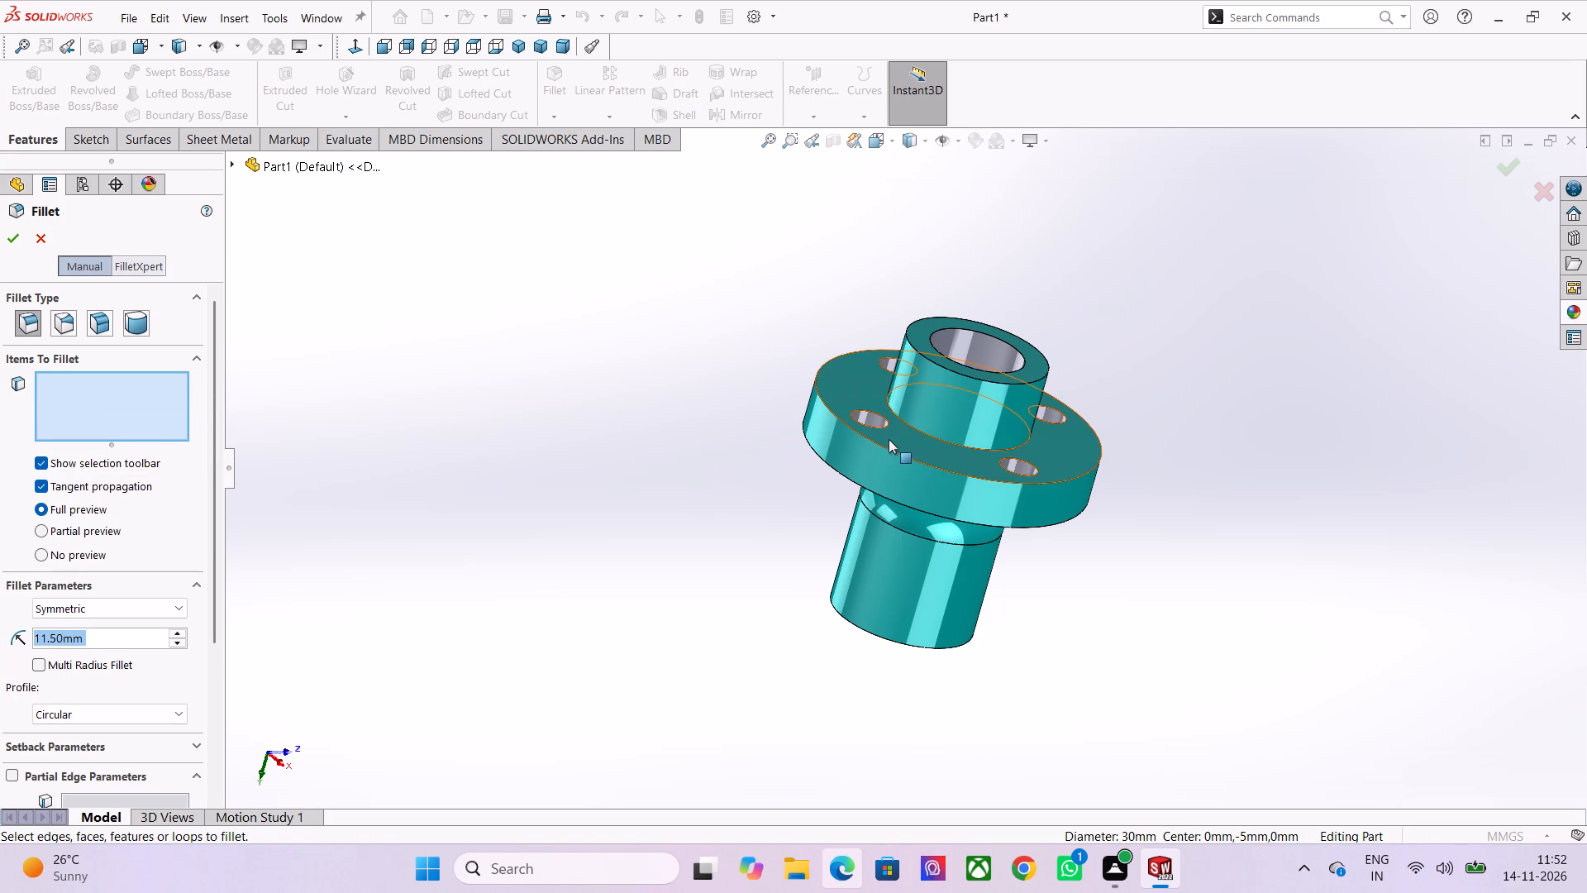
{"action": "left_click", "coordinate": [924, 435]}
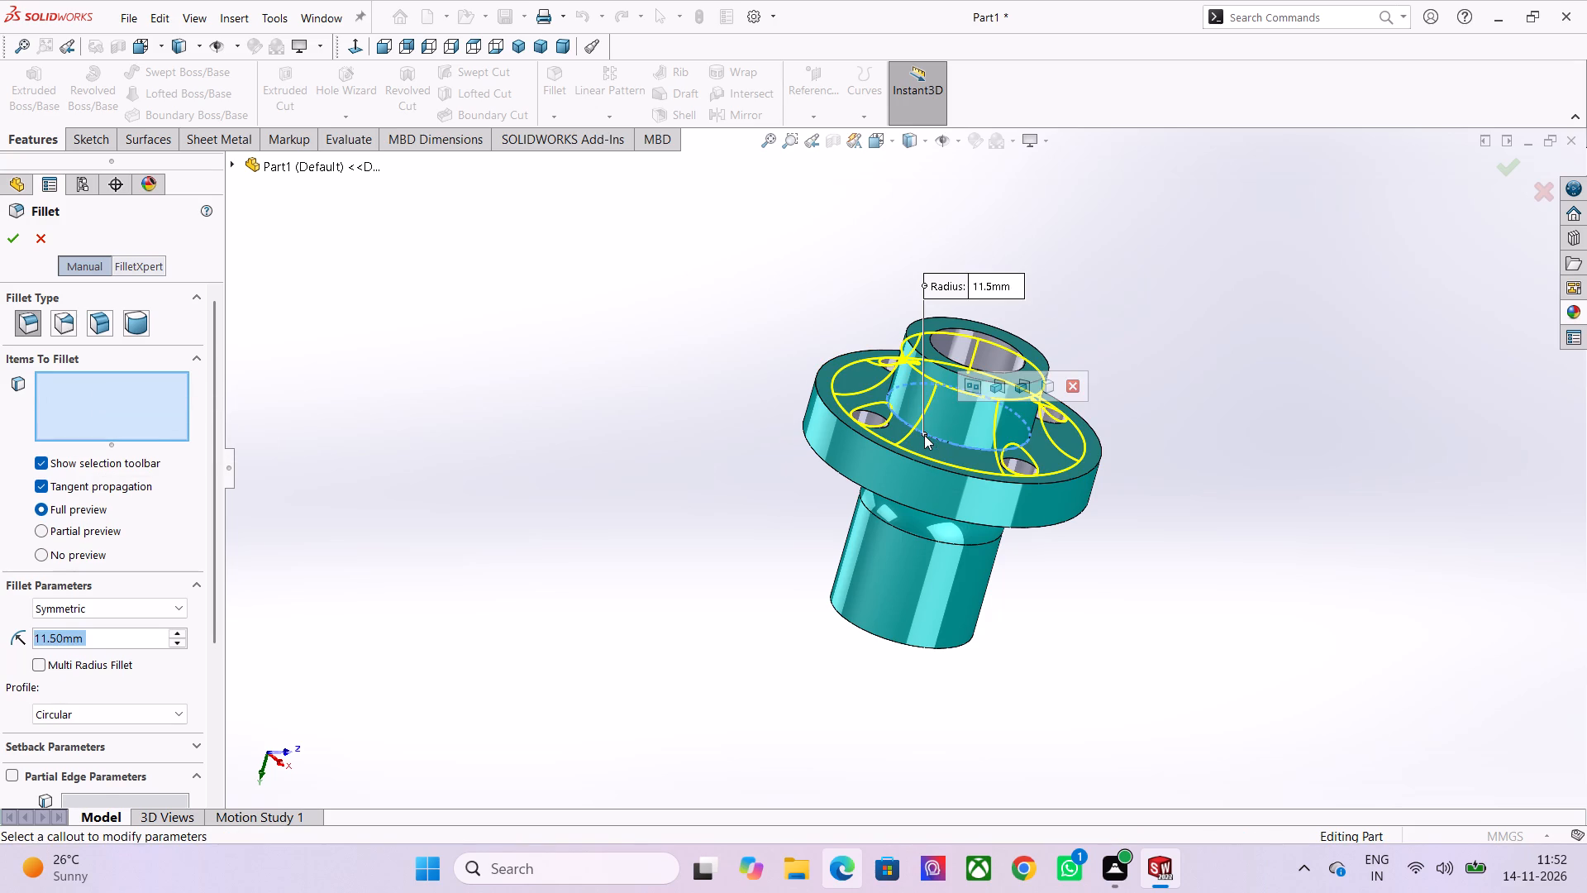
{"action": "left_click", "coordinate": [9, 232]}
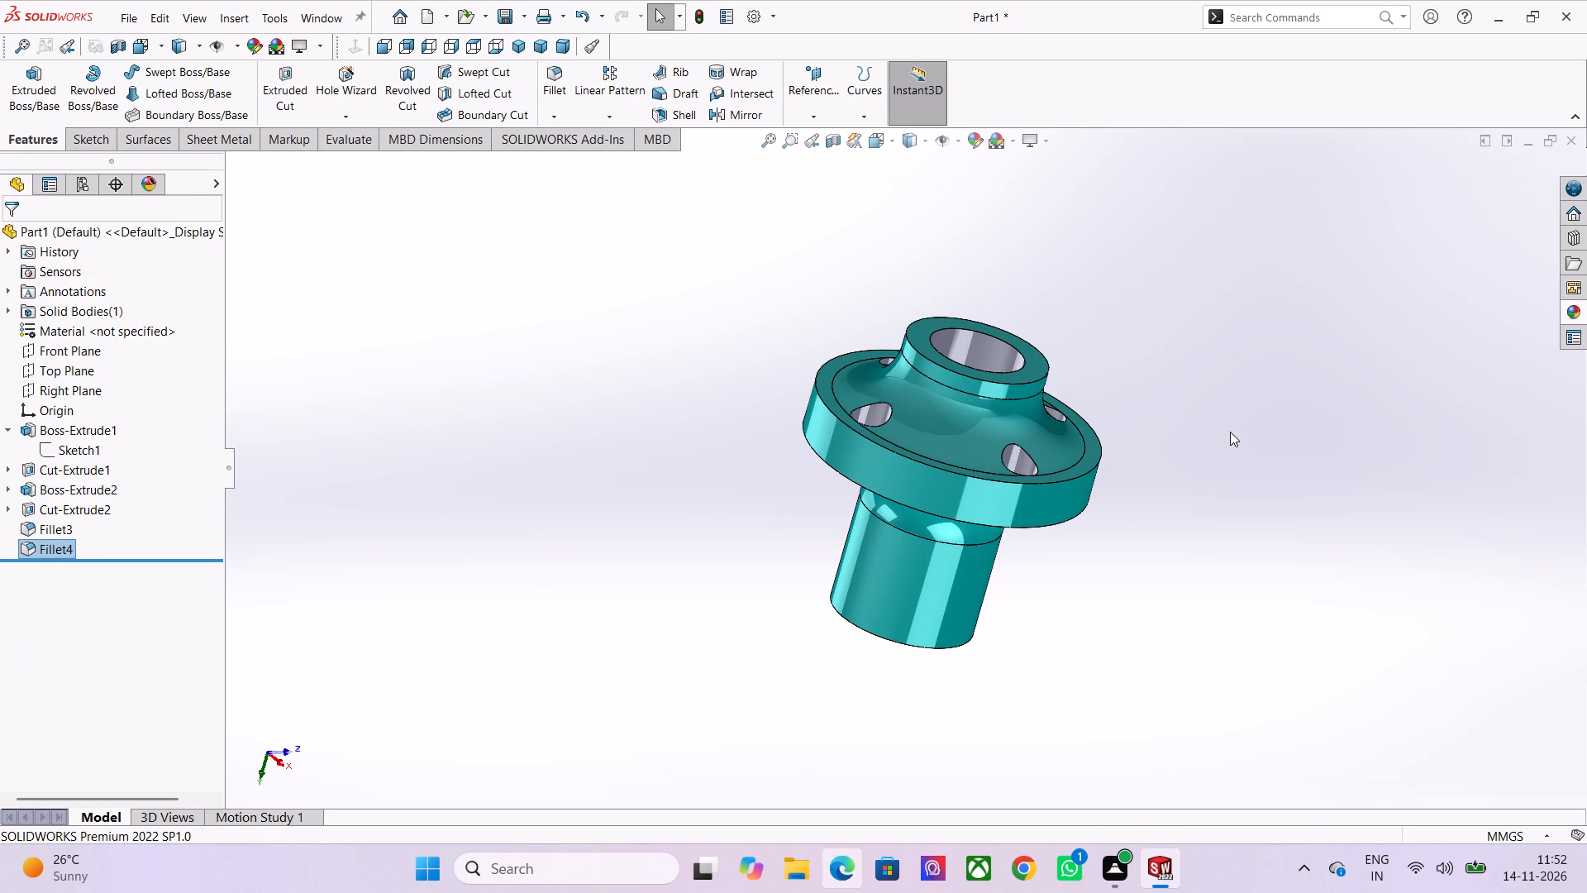
Chamfer the outer end edges of both the longer and shorter tube sections with a 2 mm distance at 45 degrees.
{"action": "middle_click_drag", "start_coordinate": [1230, 432], "coordinate": [1127, 322]}
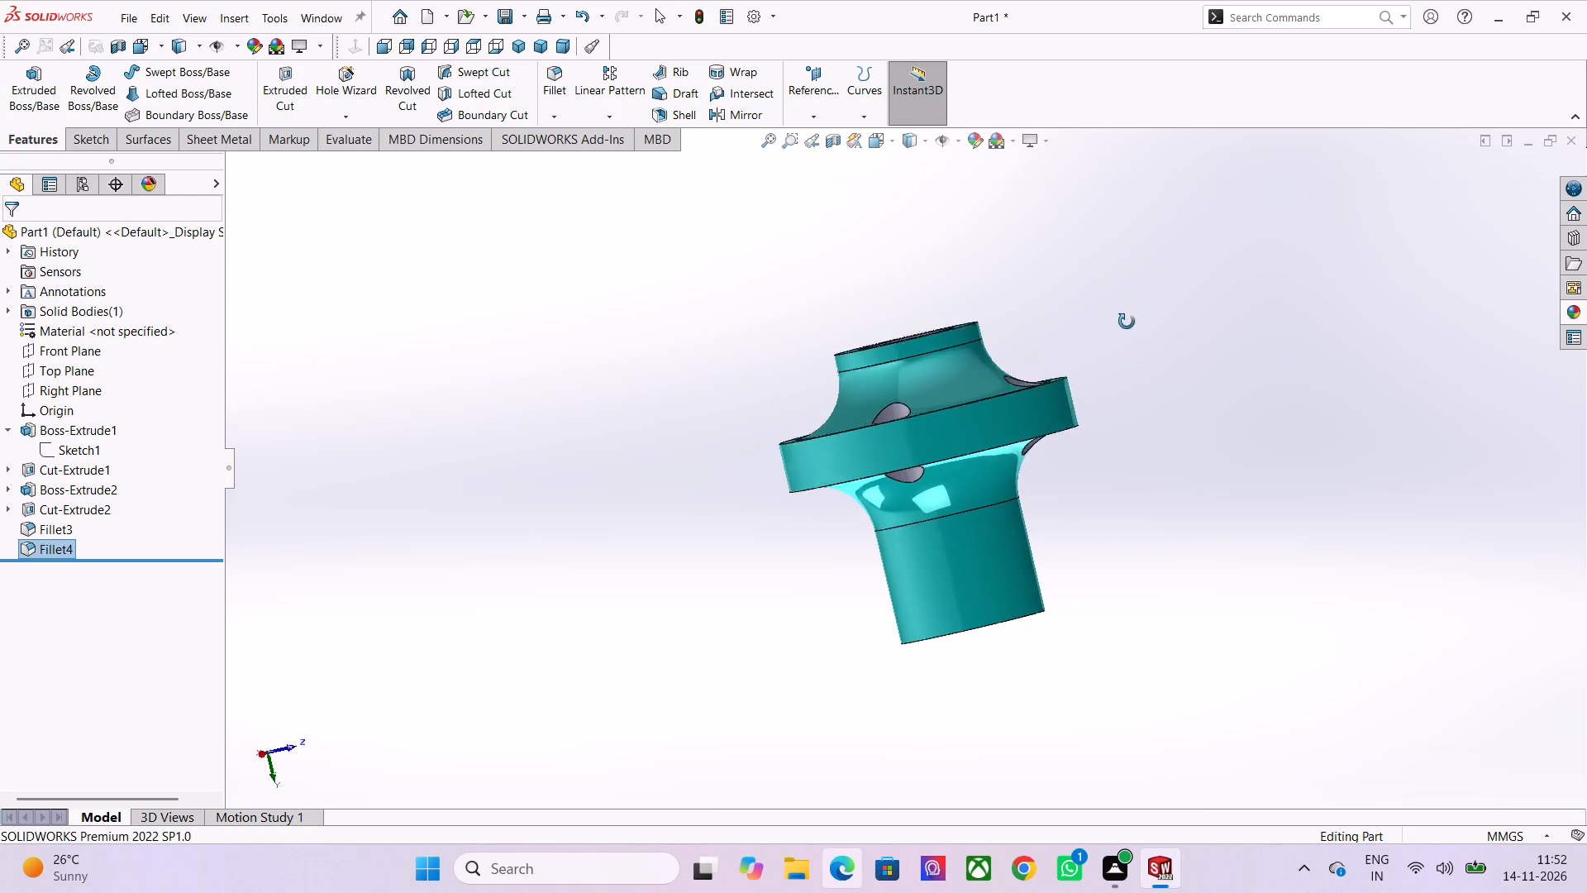
{"action": "middle_click_drag", "start_coordinate": [1127, 322], "coordinate": [1128, 582]}
{"action": "middle_click_drag", "start_coordinate": [1074, 360], "coordinate": [1067, 878]}
{"action": "middle_click_drag", "start_coordinate": [1076, 419], "coordinate": [1080, 480]}
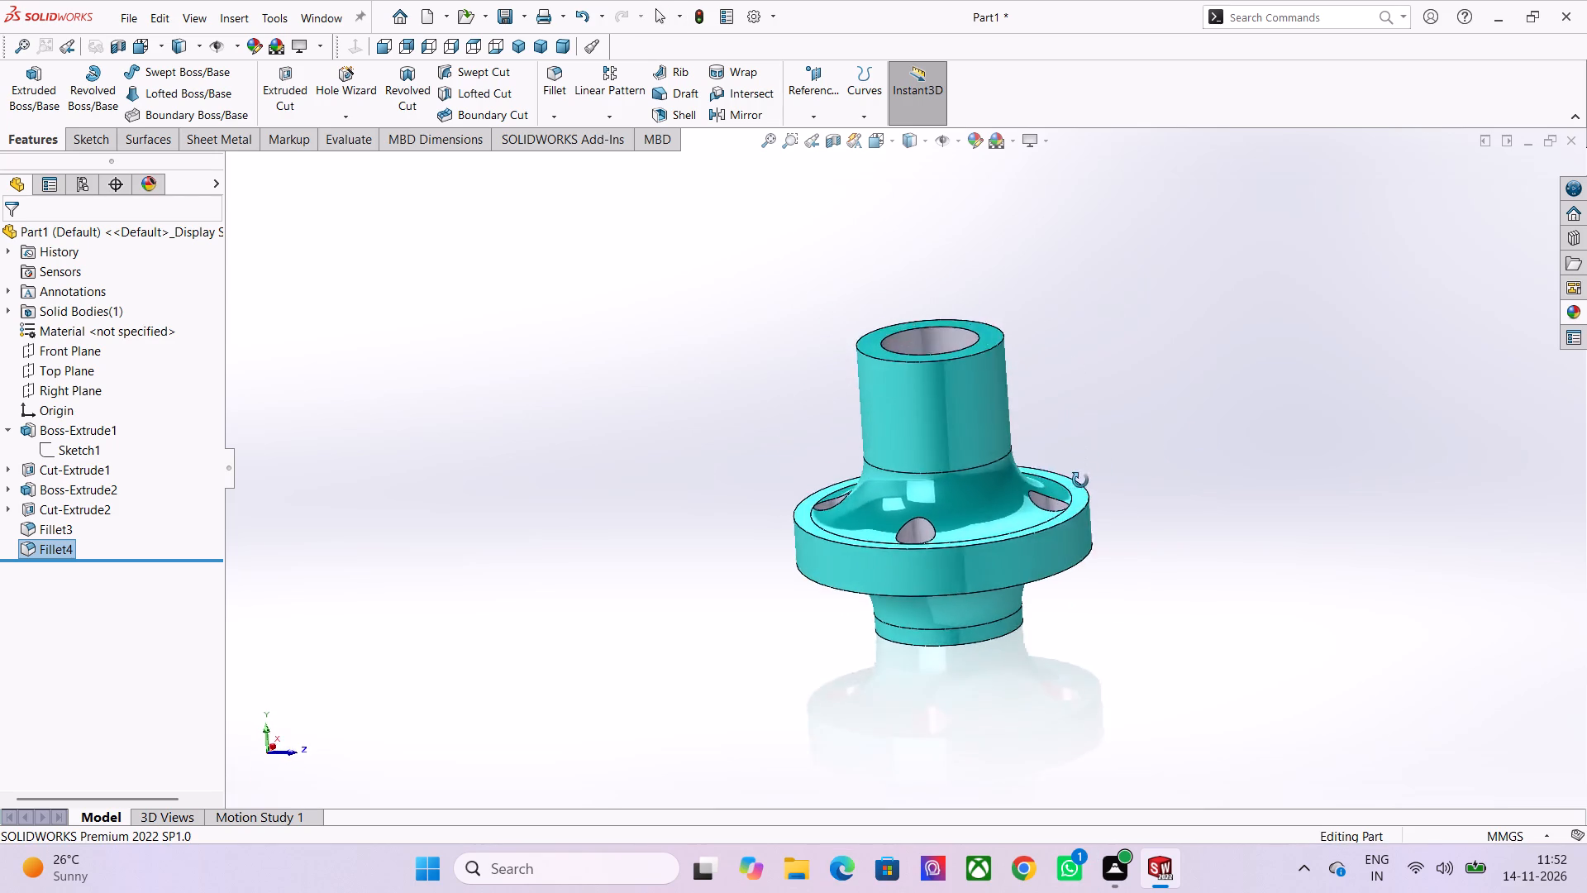
{"action": "middle_click_drag", "start_coordinate": [1080, 480], "coordinate": [1105, 613]}
{"action": "left_click", "coordinate": [903, 429]}
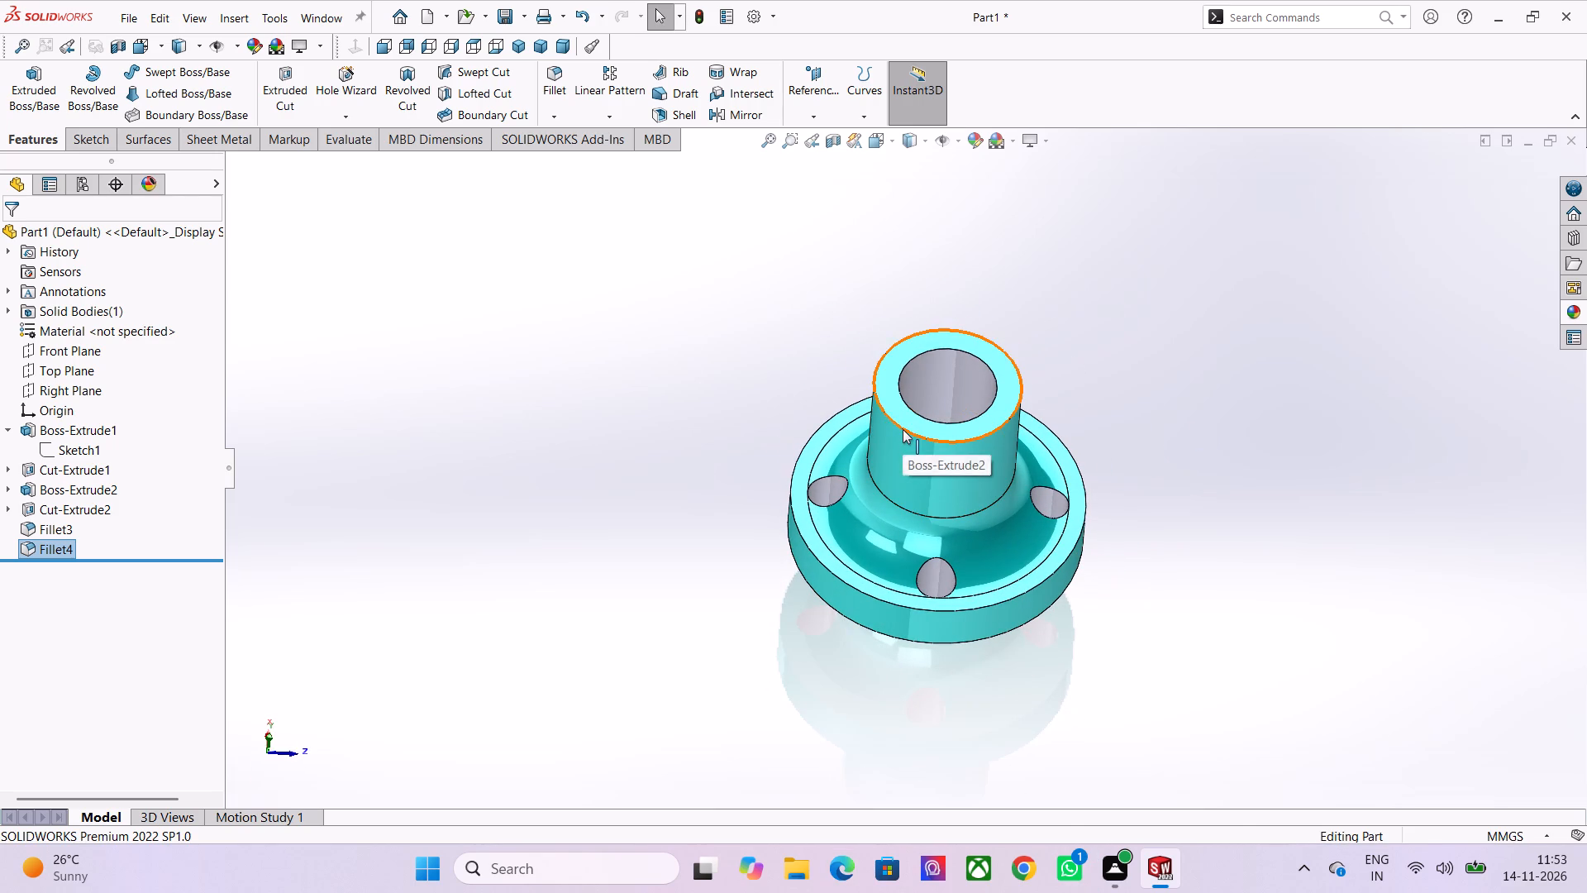
{"action": "left_click", "coordinate": [1081, 381]}
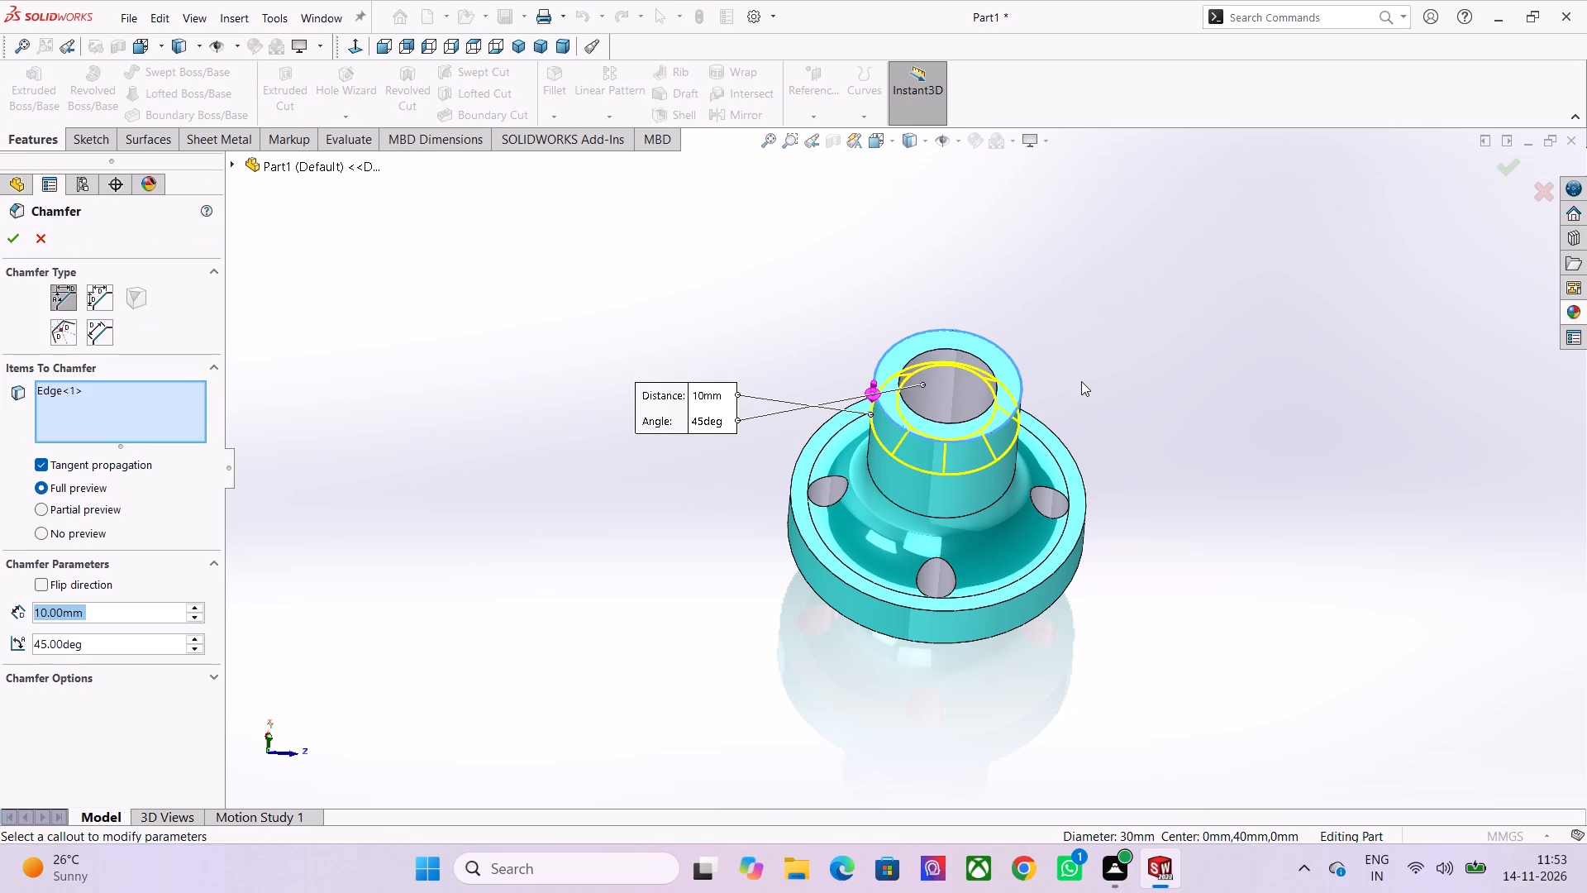
{"action": "key", "text": "2"}
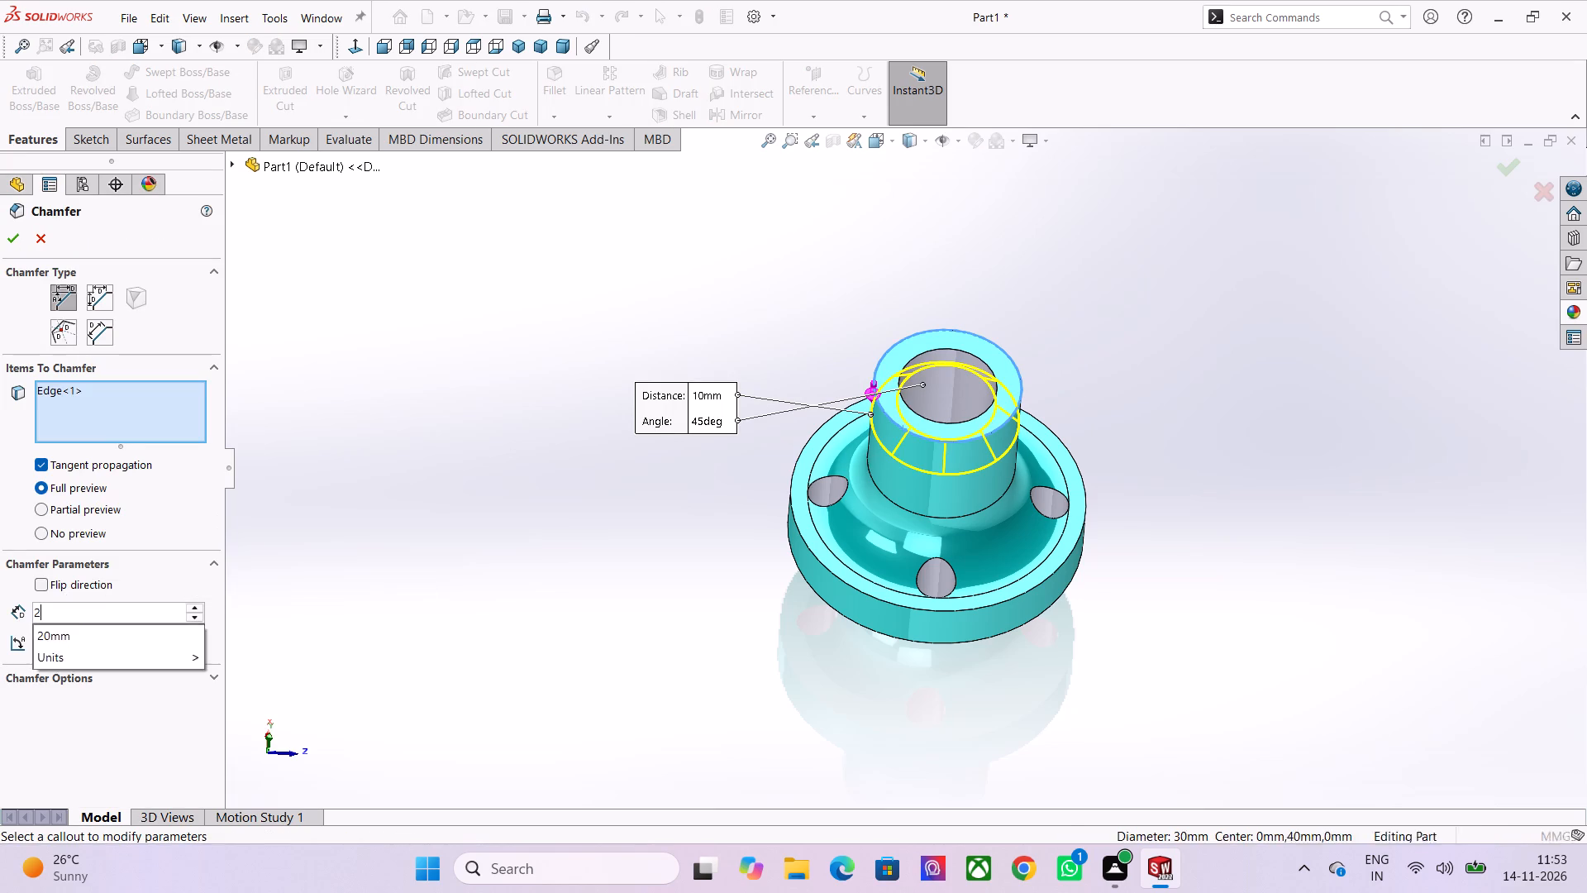
{"action": "key", "text": "Return"}
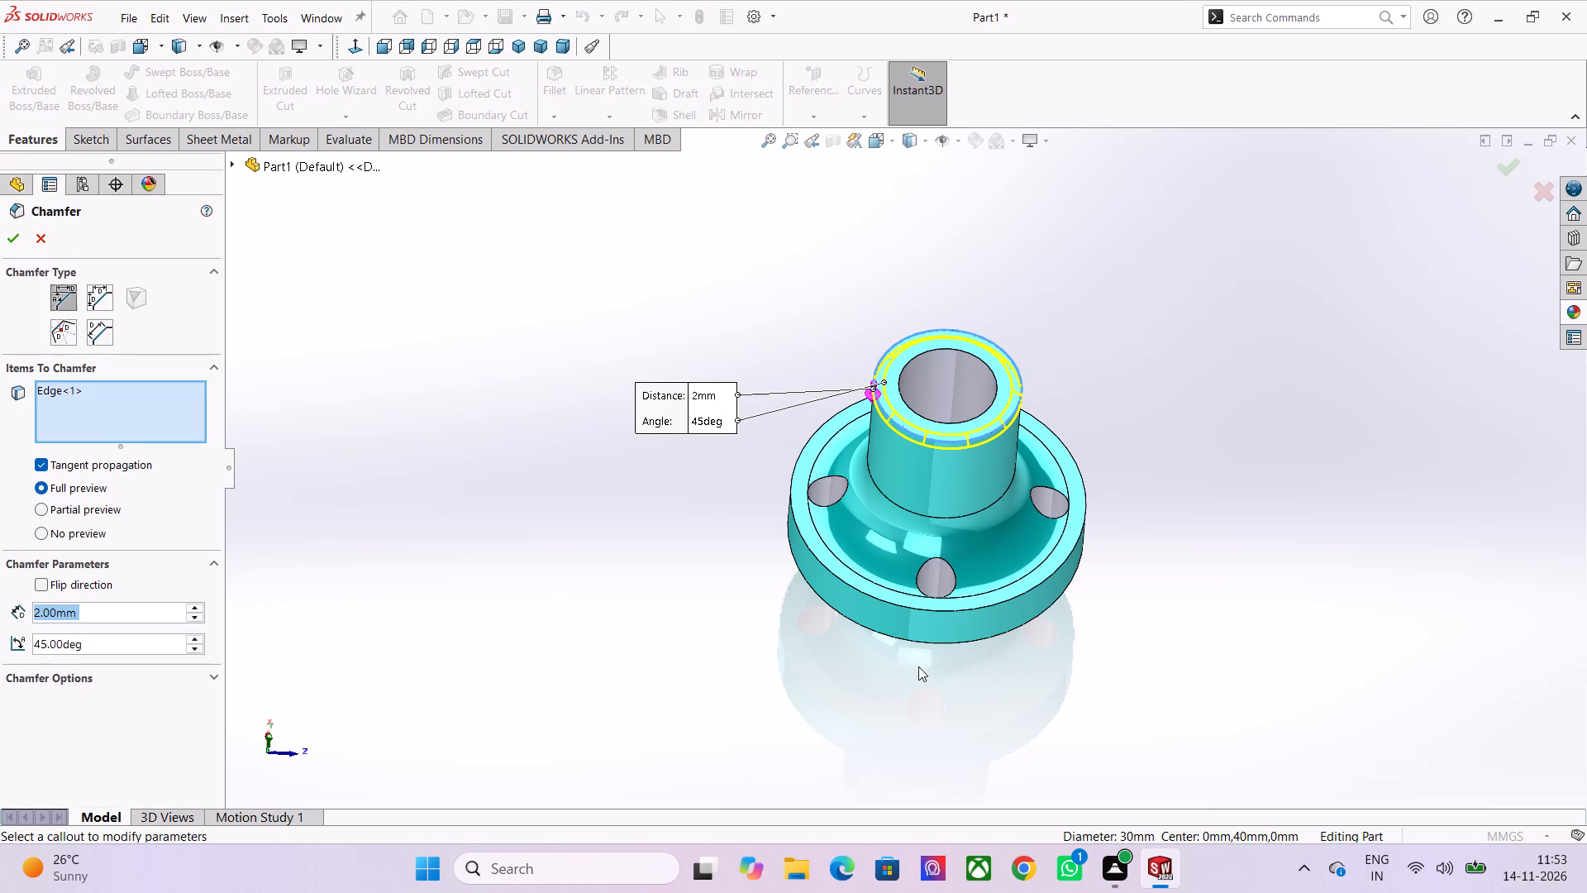
{"action": "middle_click_drag", "start_coordinate": [932, 717], "coordinate": [879, 491]}
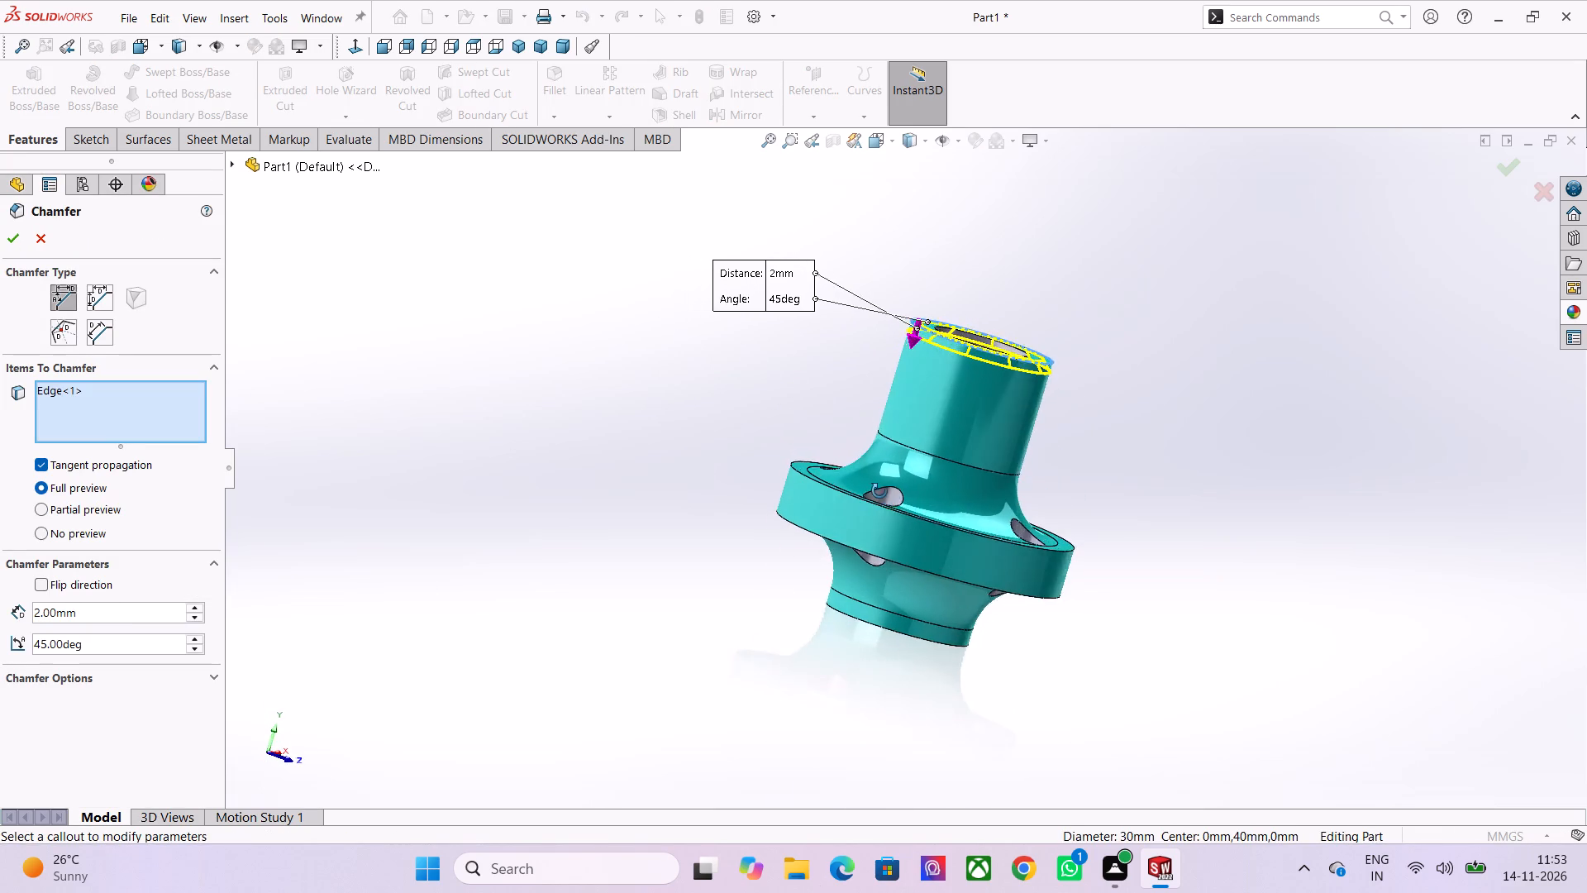
{"action": "middle_click_drag", "start_coordinate": [879, 491], "coordinate": [855, 360]}
{"action": "middle_click_drag", "start_coordinate": [827, 653], "coordinate": [880, 309]}
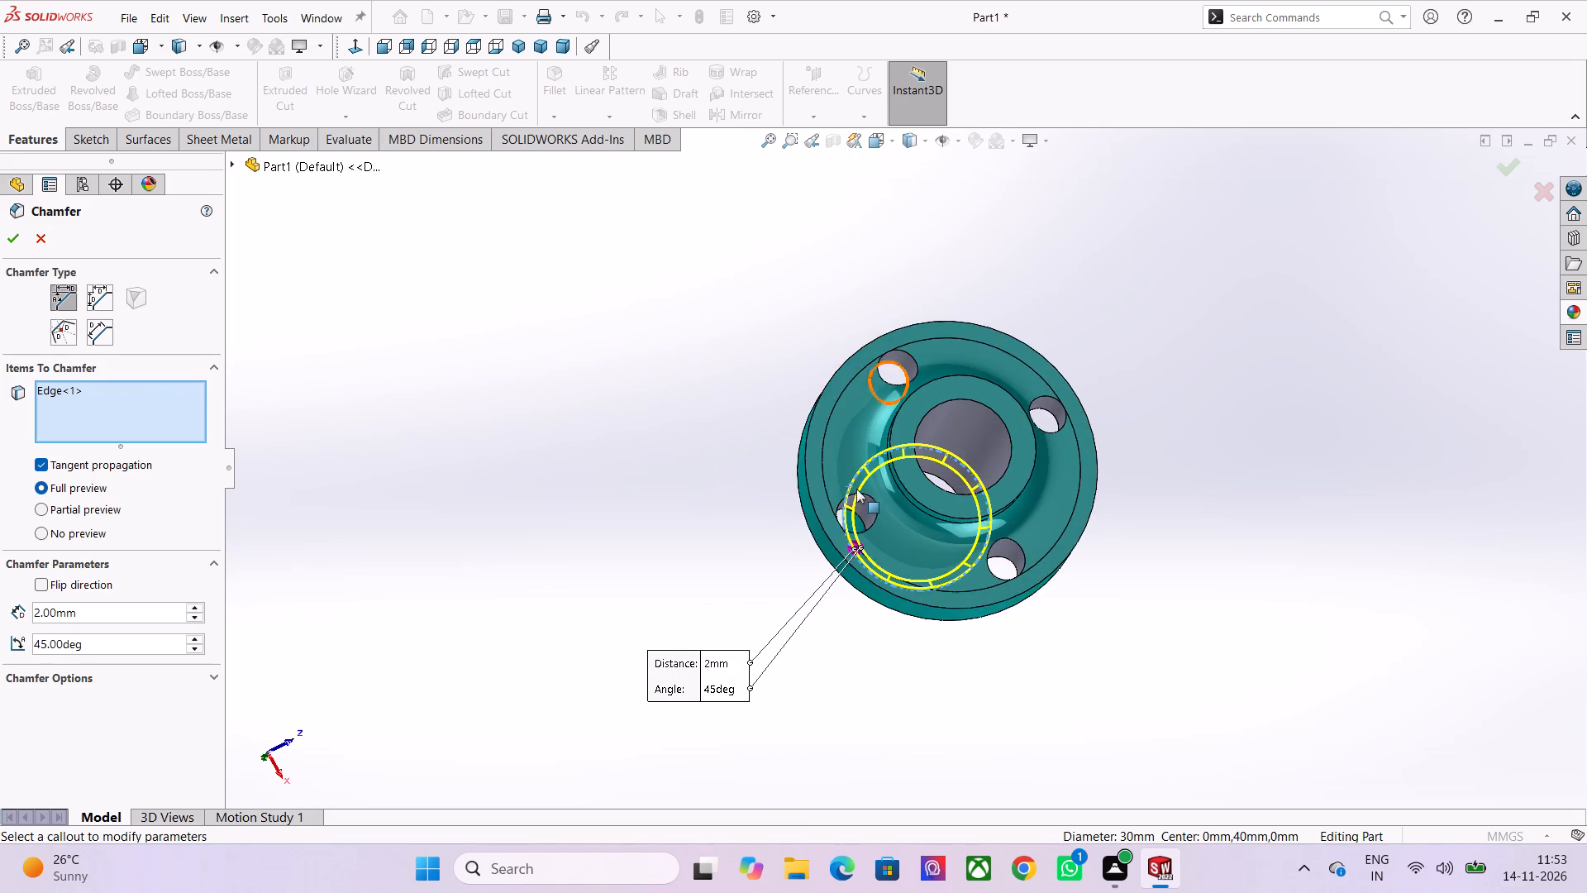
{"action": "middle_click_drag", "start_coordinate": [917, 764], "coordinate": [856, 508]}
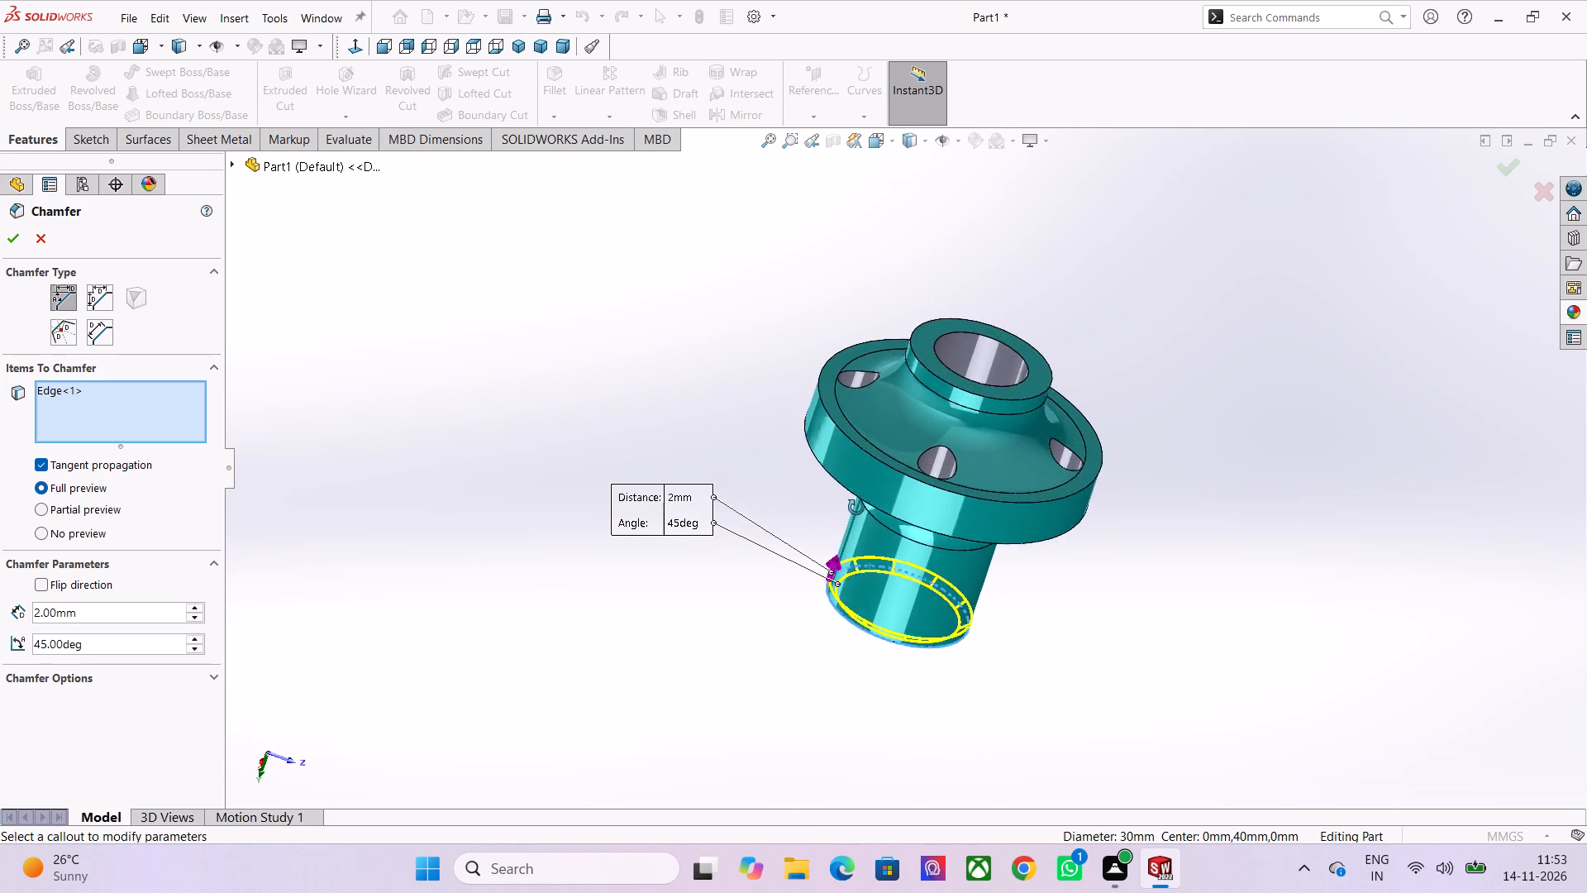
{"action": "middle_click_drag", "start_coordinate": [856, 508], "coordinate": [837, 541]}
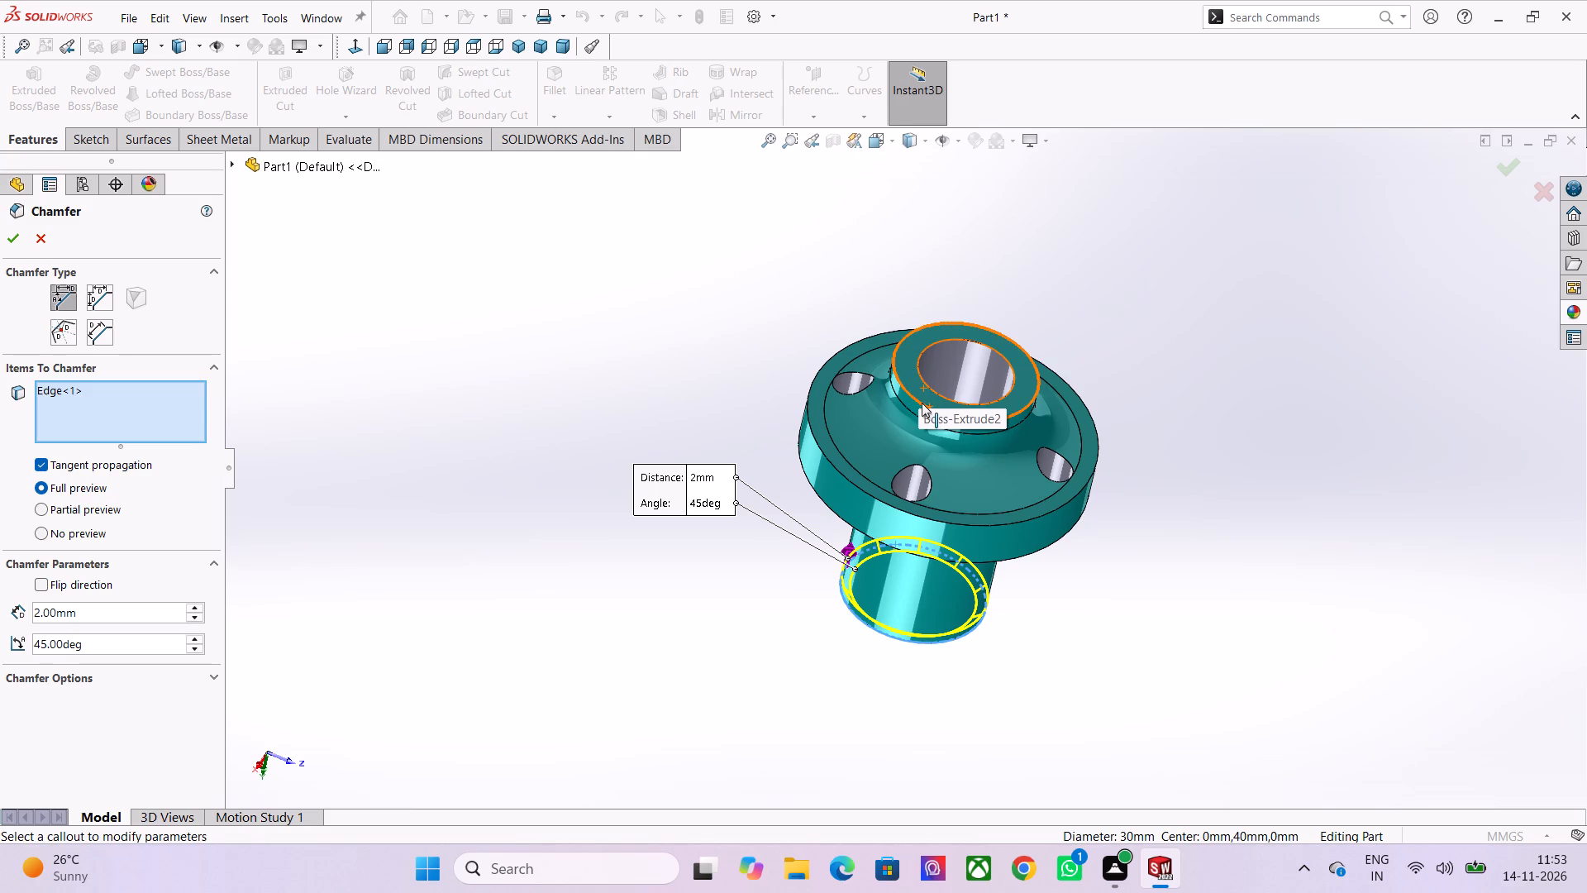
{"action": "left_click", "coordinate": [922, 403]}
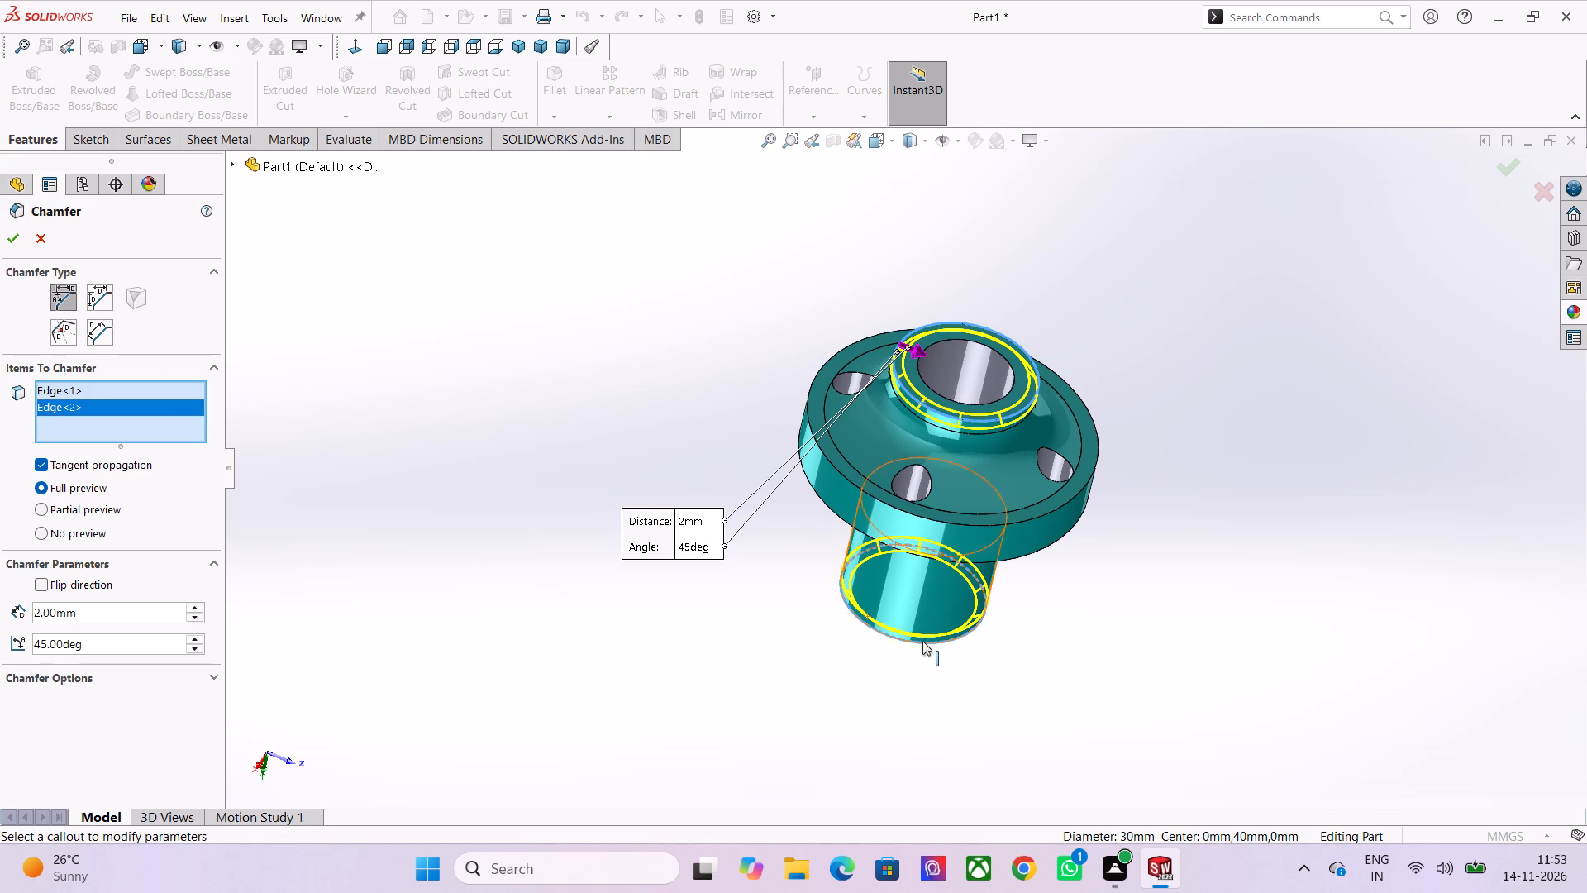
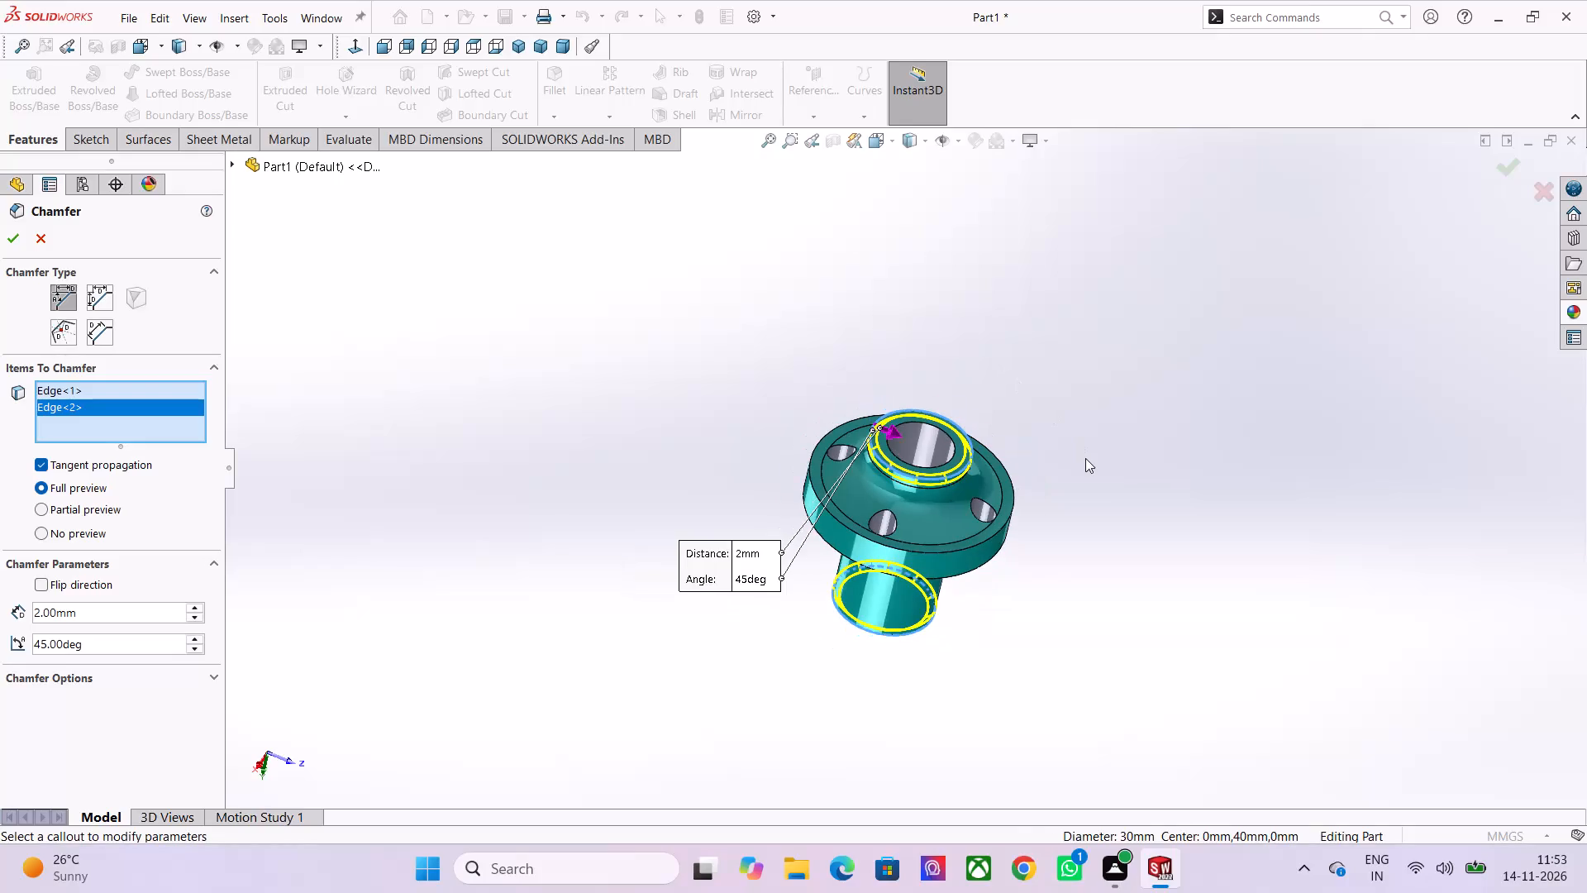
Examine the chamfer preview on both tube ends from several viewing angles.
{"action": "middle_click_drag", "start_coordinate": [1085, 458], "coordinate": [923, 540]}
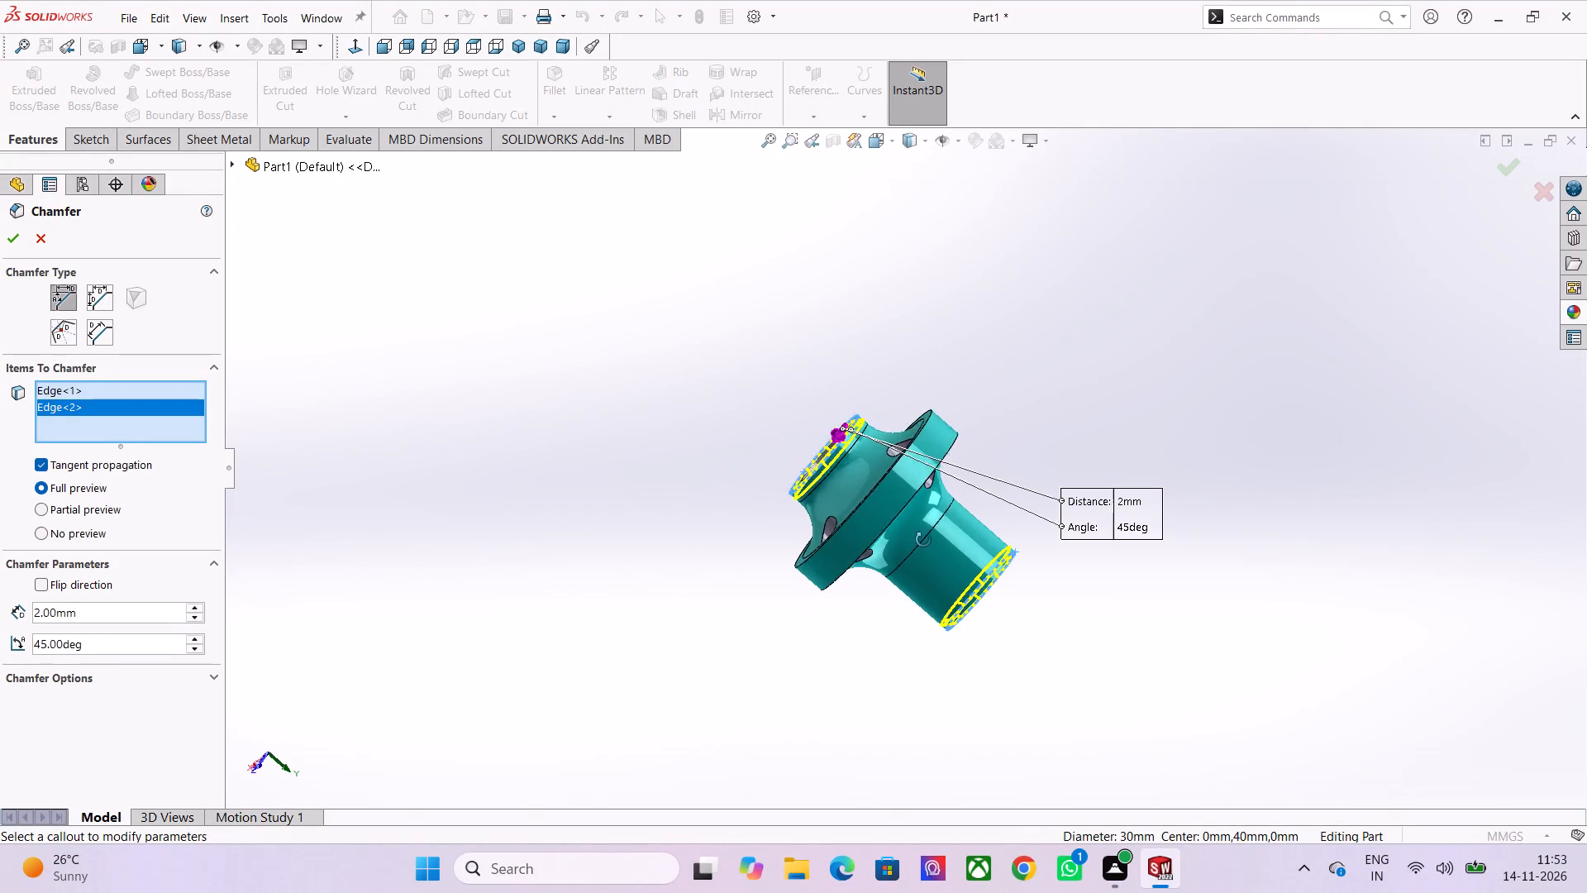
{"action": "middle_click_drag", "start_coordinate": [923, 540], "coordinate": [786, 343]}
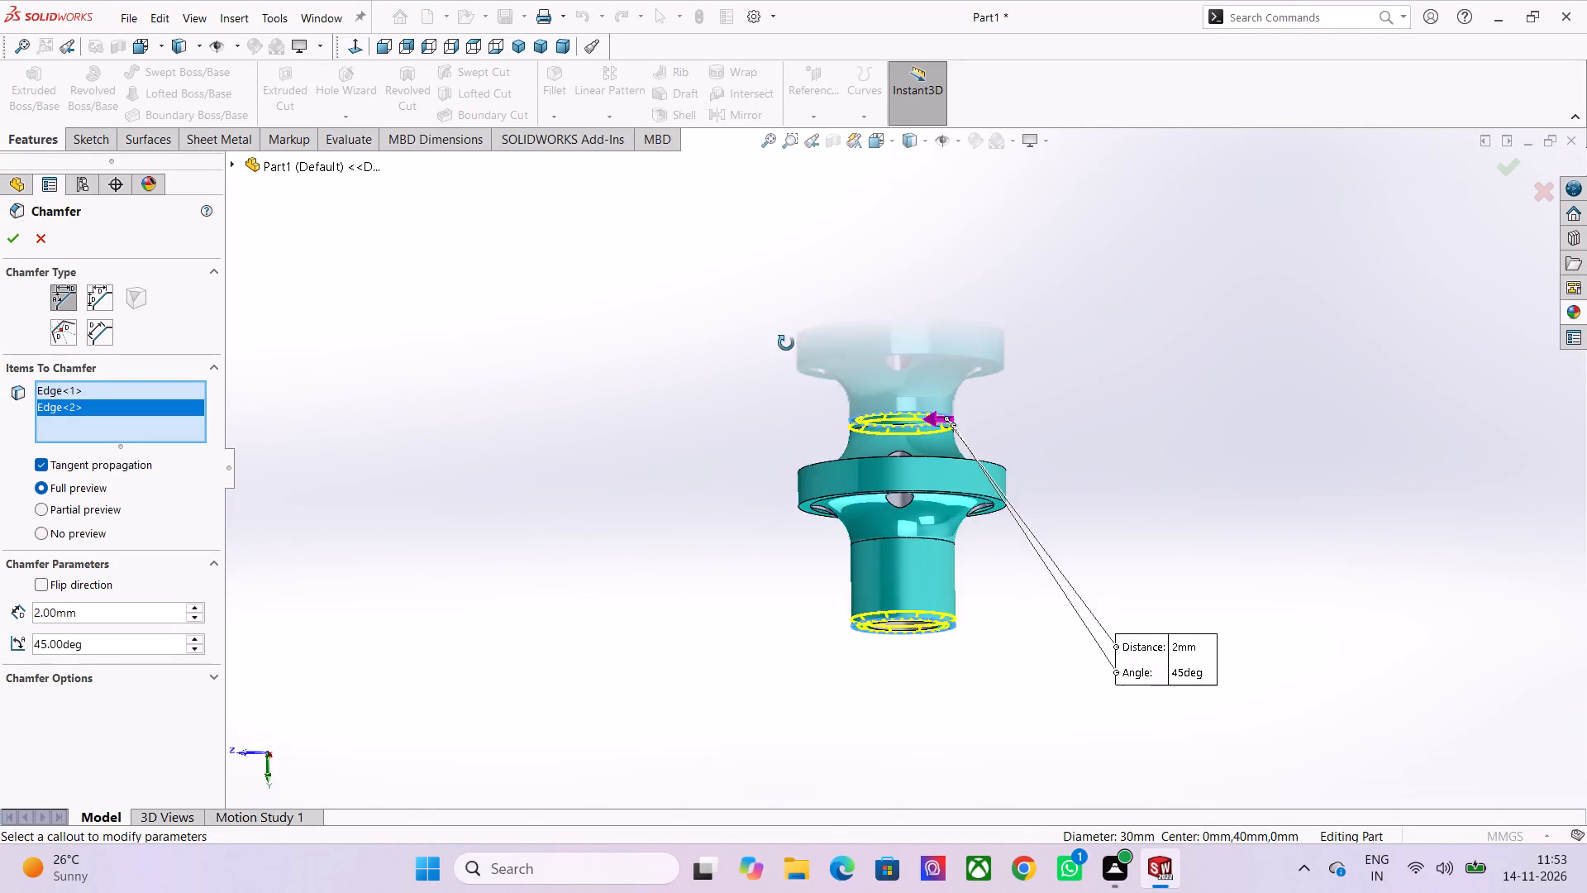
{"action": "middle_click_drag", "start_coordinate": [786, 343], "coordinate": [832, 593]}
{"action": "middle_click_drag", "start_coordinate": [956, 361], "coordinate": [812, 489]}
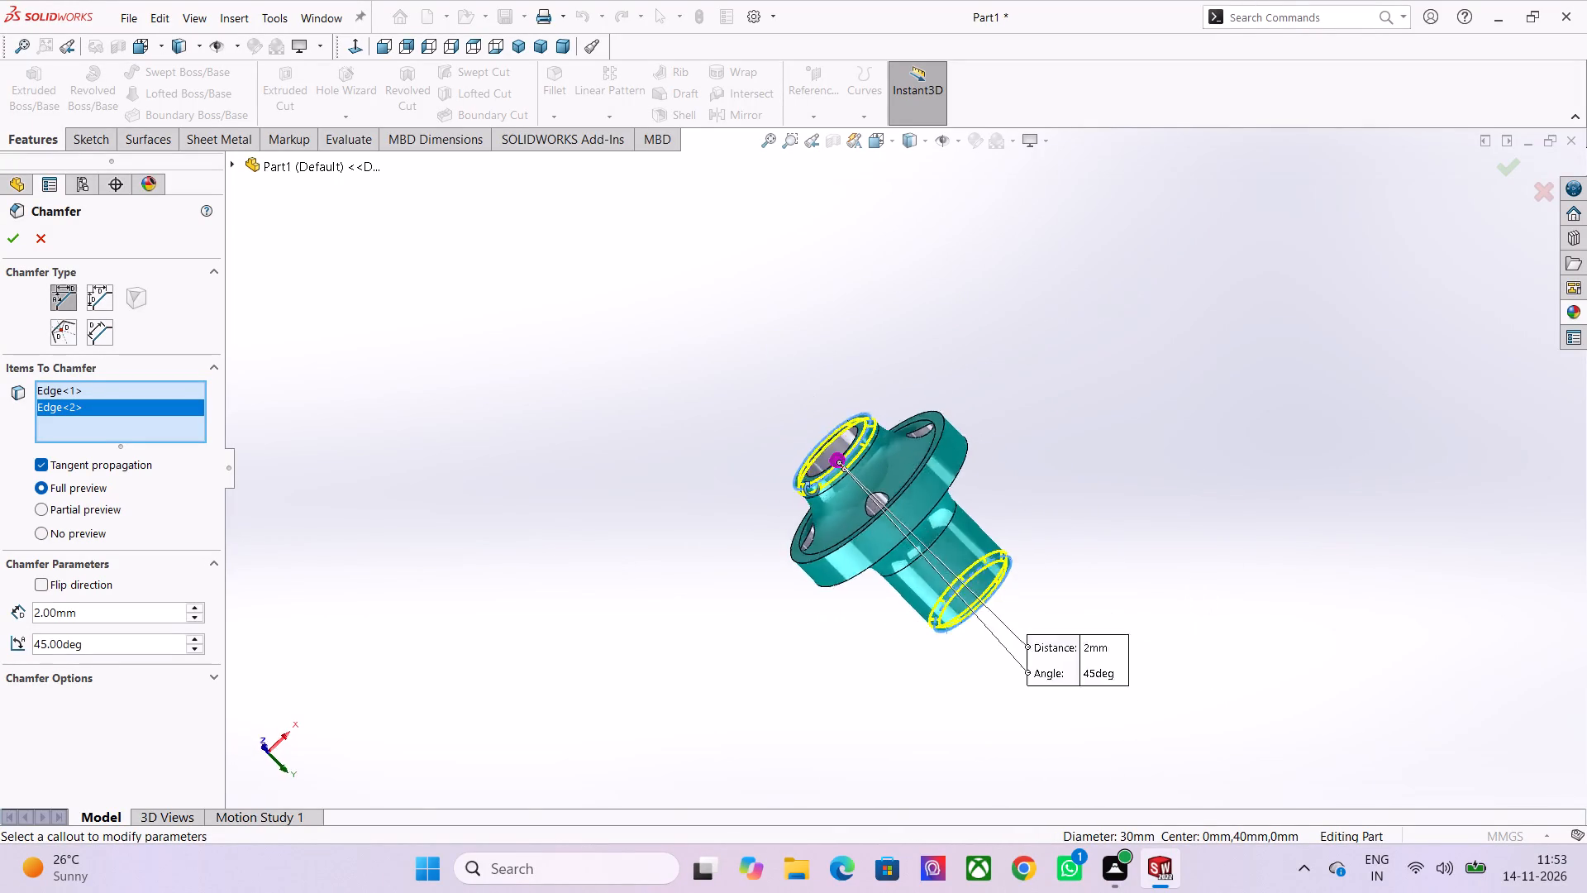
{"action": "middle_click_drag", "start_coordinate": [812, 489], "coordinate": [1079, 515]}
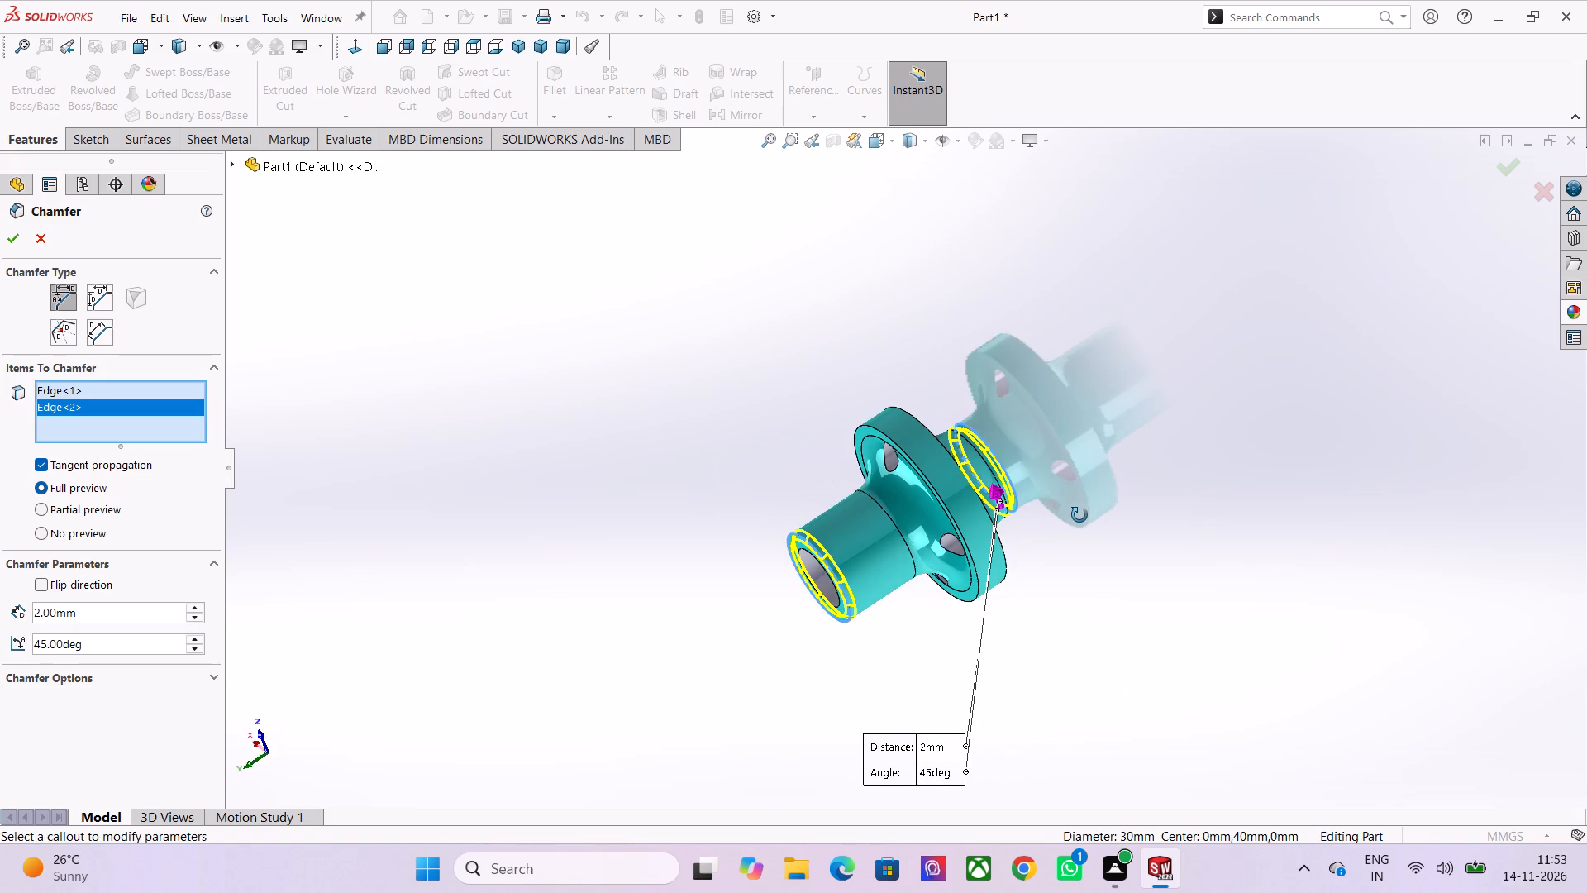
{"action": "middle_click_drag", "start_coordinate": [1079, 515], "coordinate": [894, 506]}
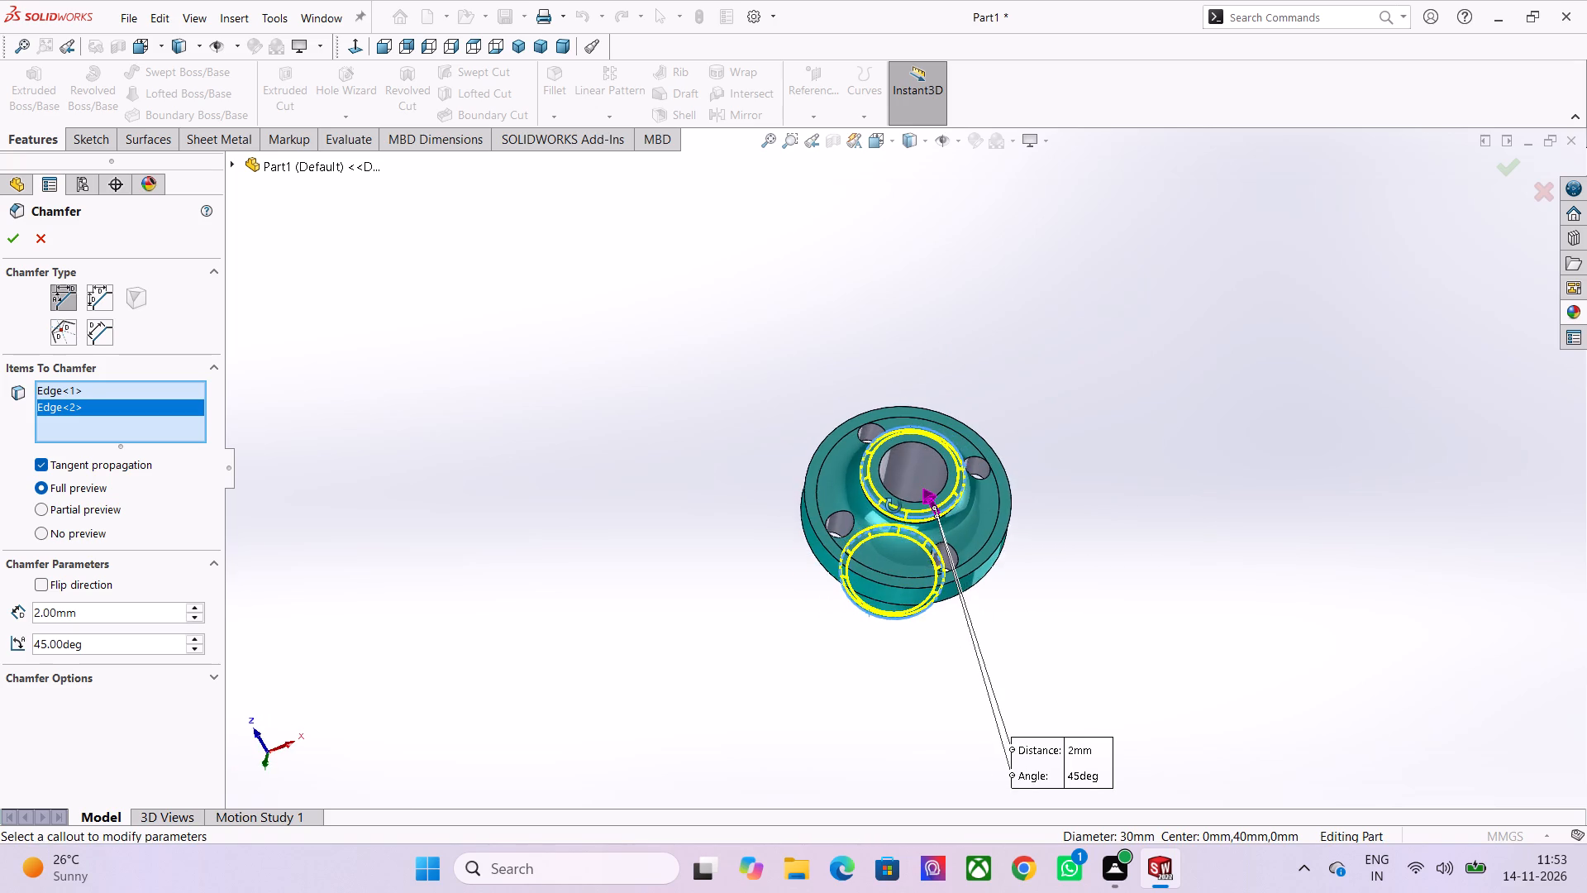
{"action": "middle_click_drag", "start_coordinate": [894, 506], "coordinate": [890, 332]}
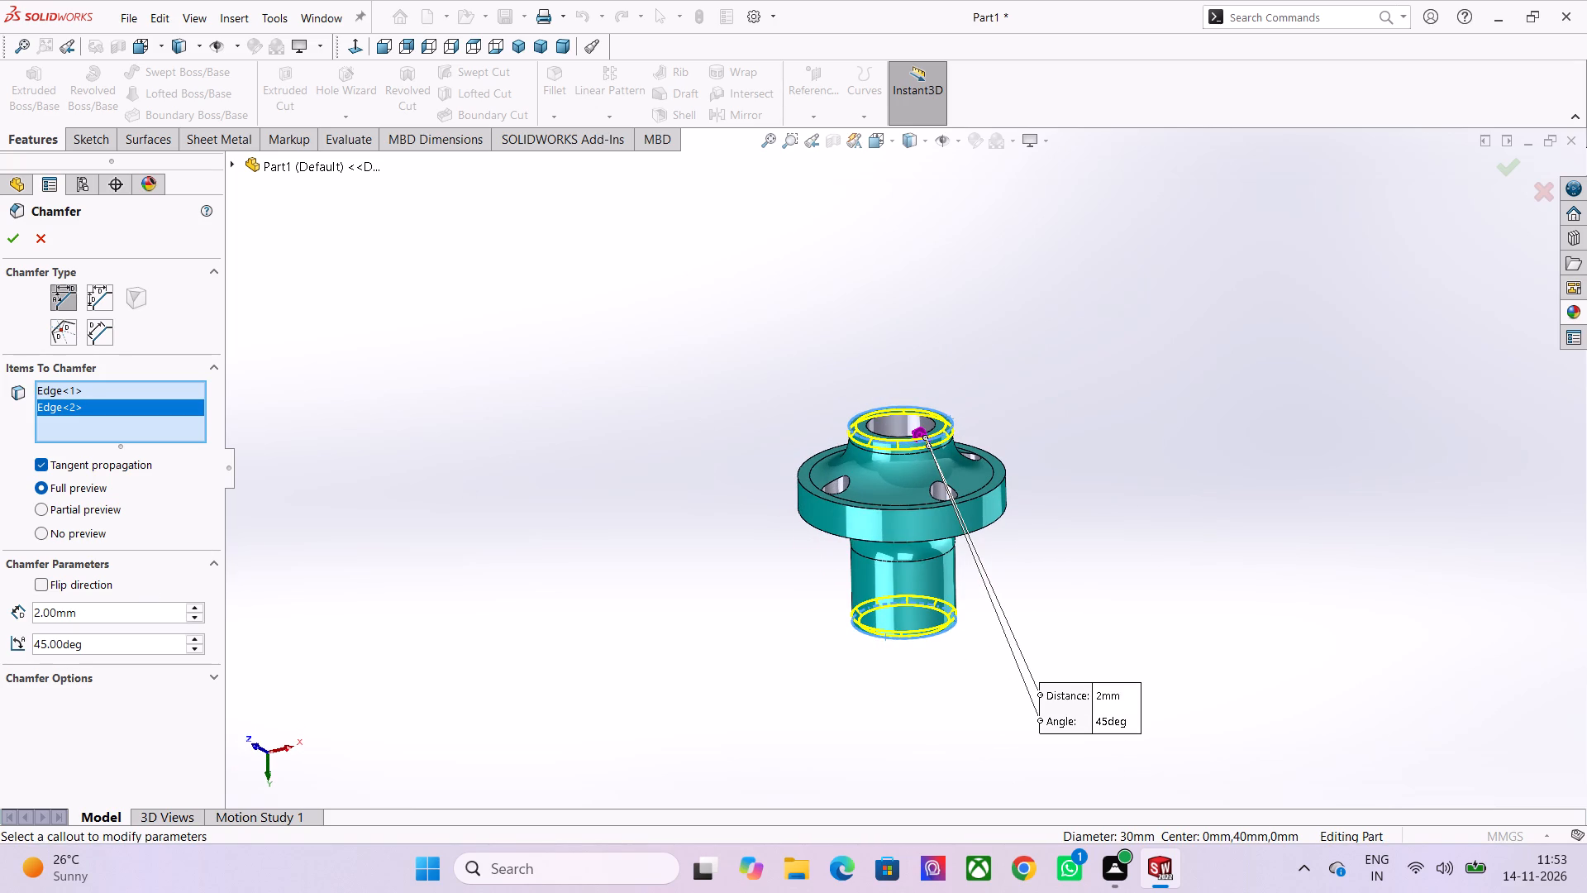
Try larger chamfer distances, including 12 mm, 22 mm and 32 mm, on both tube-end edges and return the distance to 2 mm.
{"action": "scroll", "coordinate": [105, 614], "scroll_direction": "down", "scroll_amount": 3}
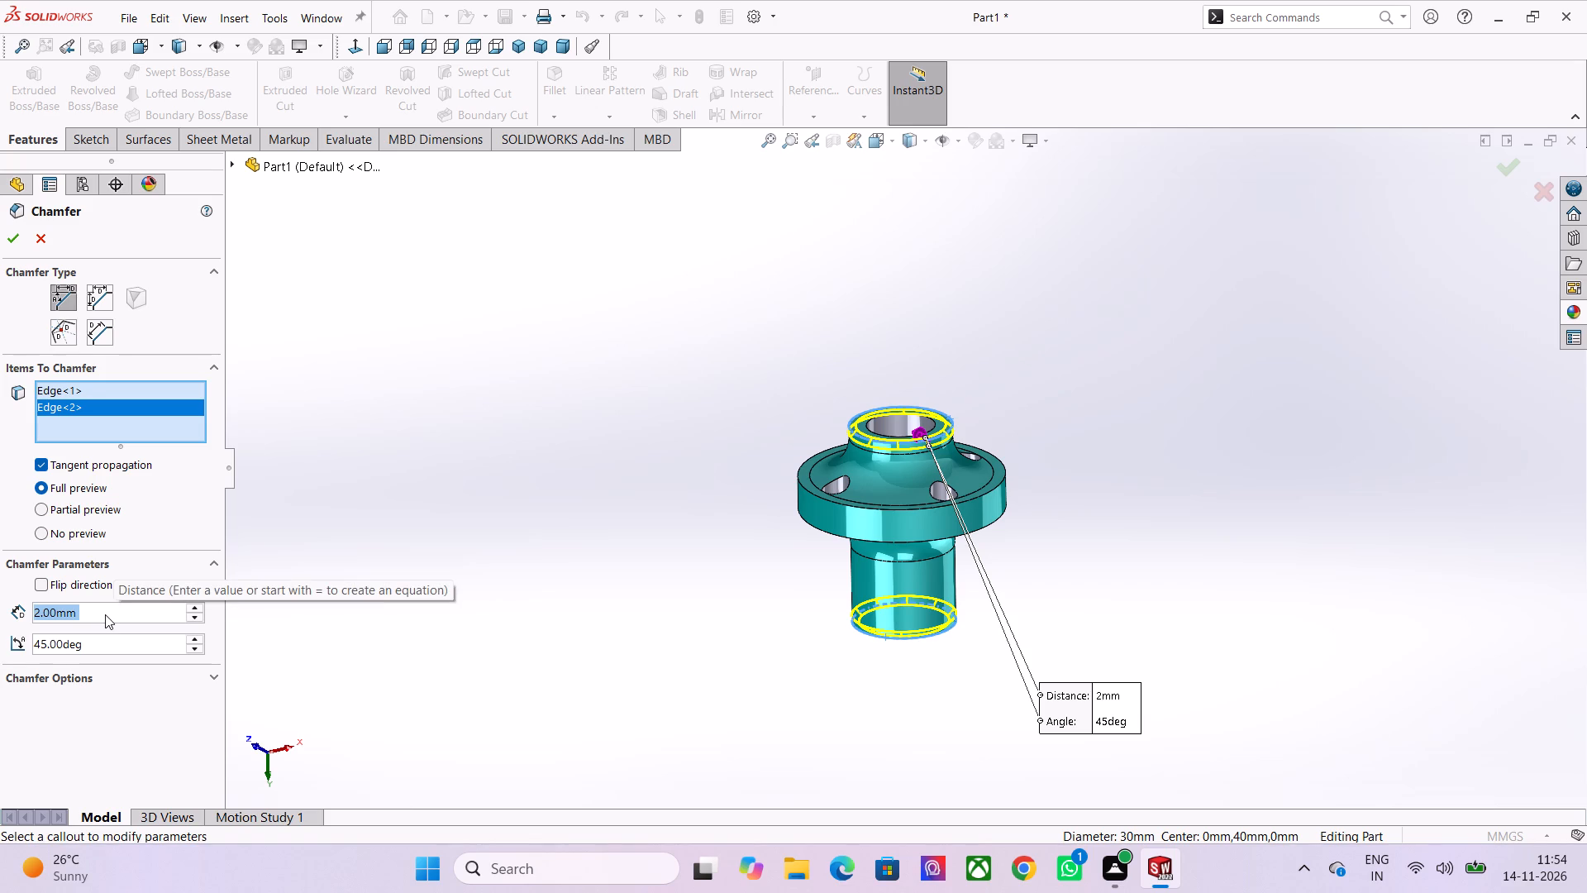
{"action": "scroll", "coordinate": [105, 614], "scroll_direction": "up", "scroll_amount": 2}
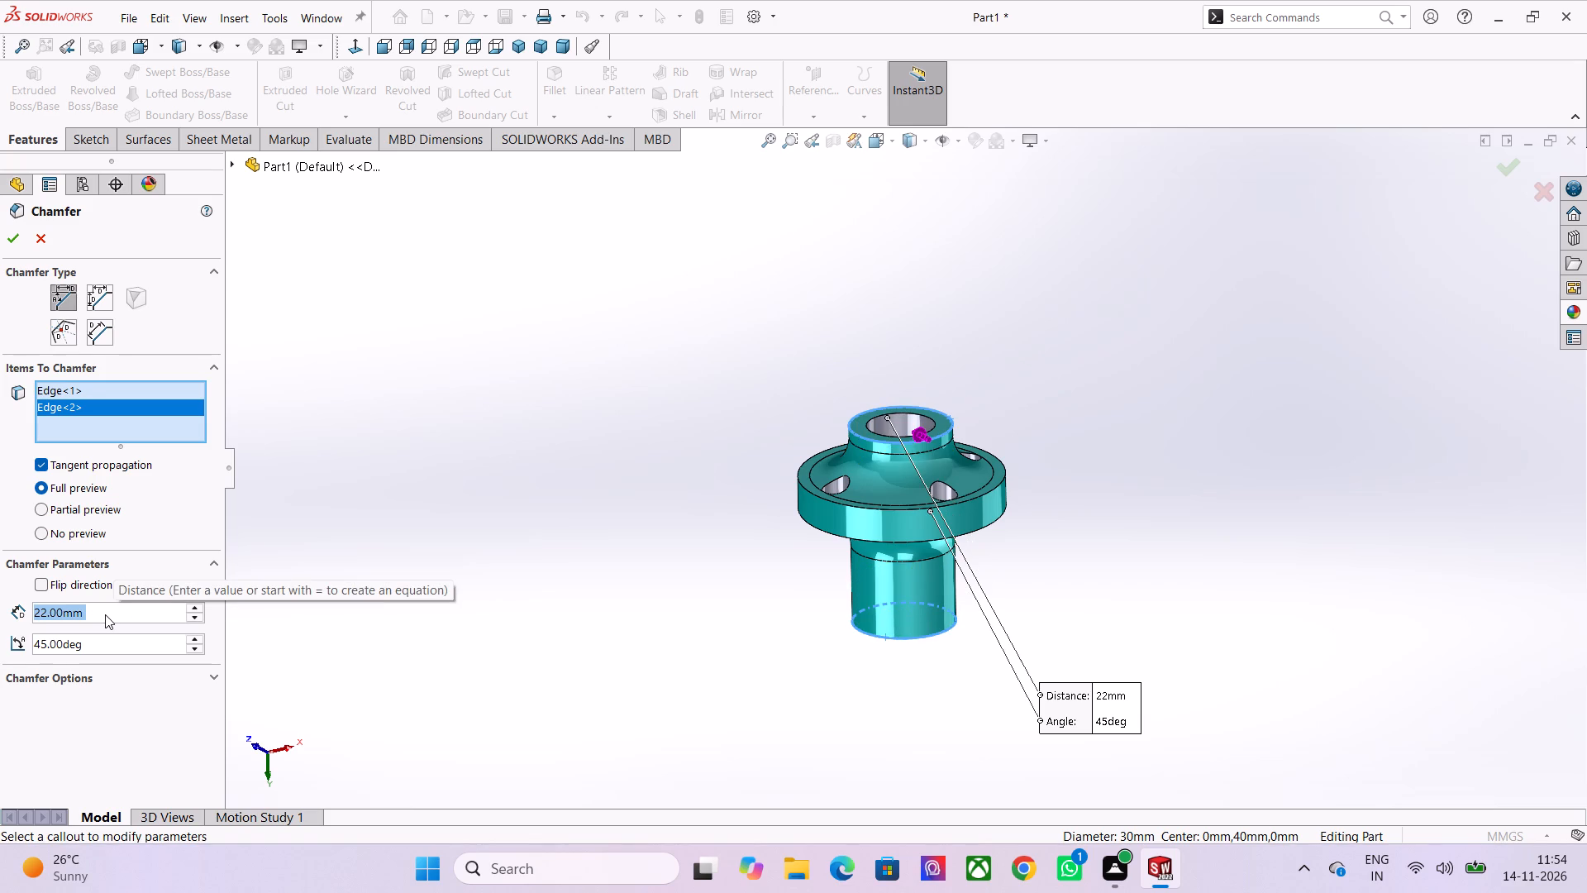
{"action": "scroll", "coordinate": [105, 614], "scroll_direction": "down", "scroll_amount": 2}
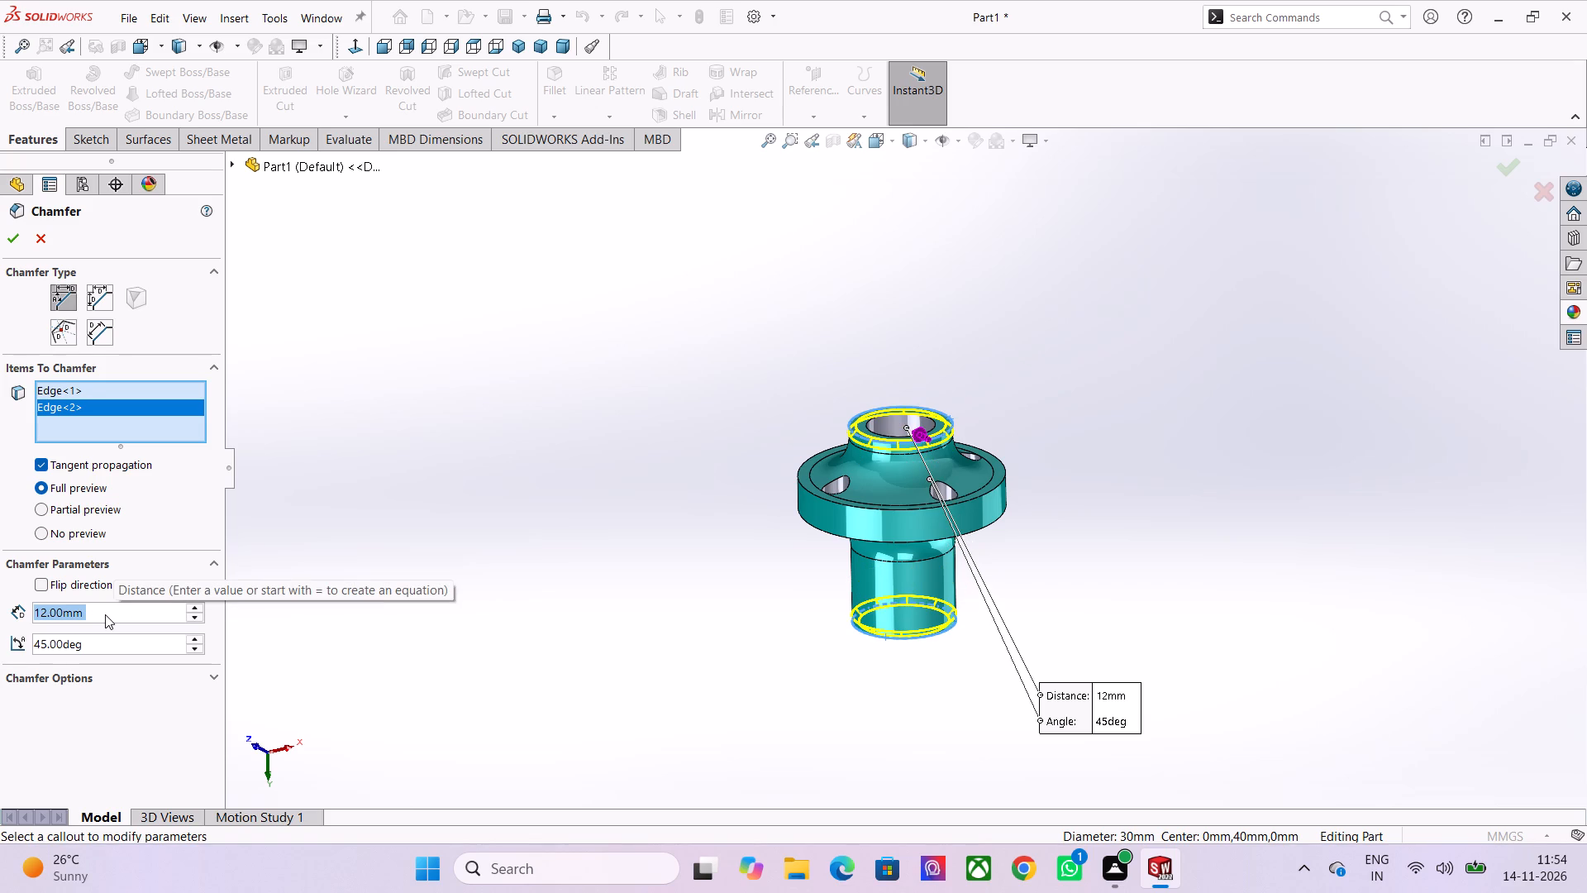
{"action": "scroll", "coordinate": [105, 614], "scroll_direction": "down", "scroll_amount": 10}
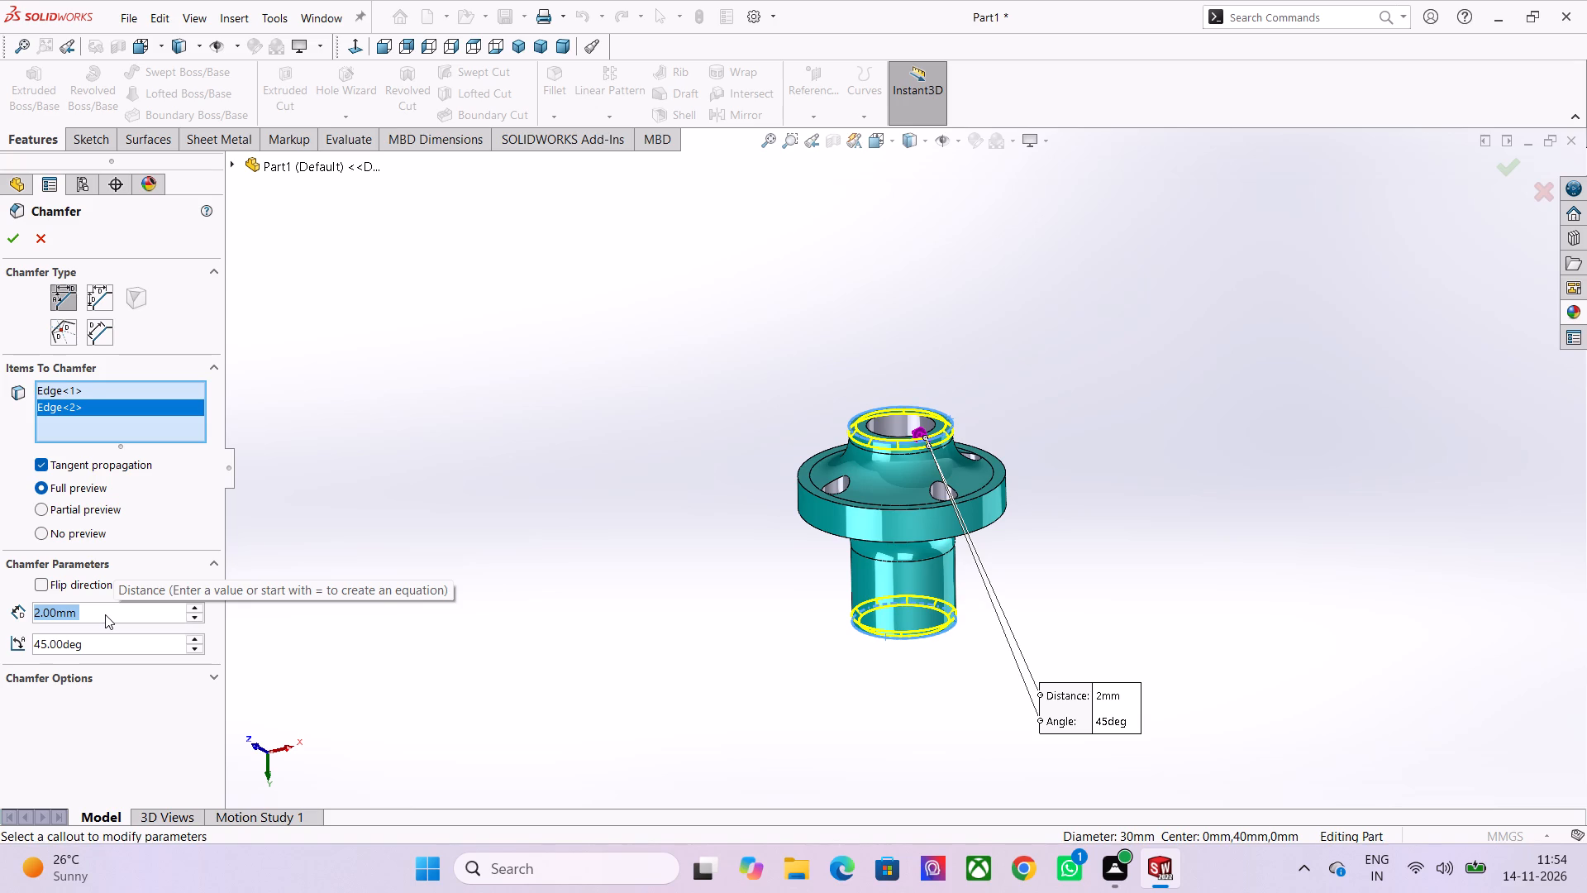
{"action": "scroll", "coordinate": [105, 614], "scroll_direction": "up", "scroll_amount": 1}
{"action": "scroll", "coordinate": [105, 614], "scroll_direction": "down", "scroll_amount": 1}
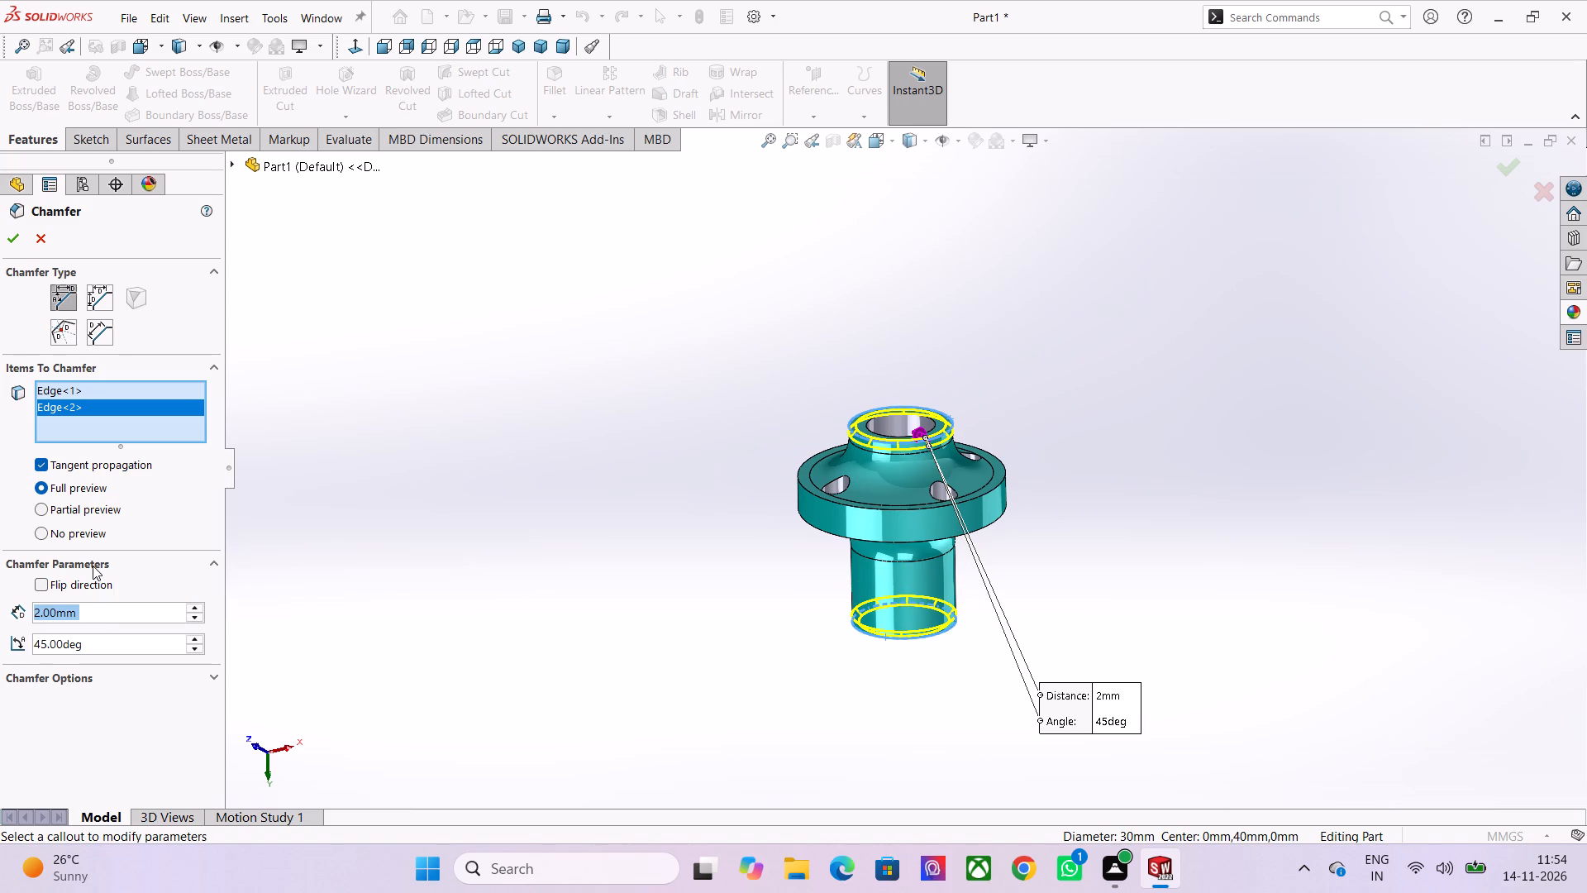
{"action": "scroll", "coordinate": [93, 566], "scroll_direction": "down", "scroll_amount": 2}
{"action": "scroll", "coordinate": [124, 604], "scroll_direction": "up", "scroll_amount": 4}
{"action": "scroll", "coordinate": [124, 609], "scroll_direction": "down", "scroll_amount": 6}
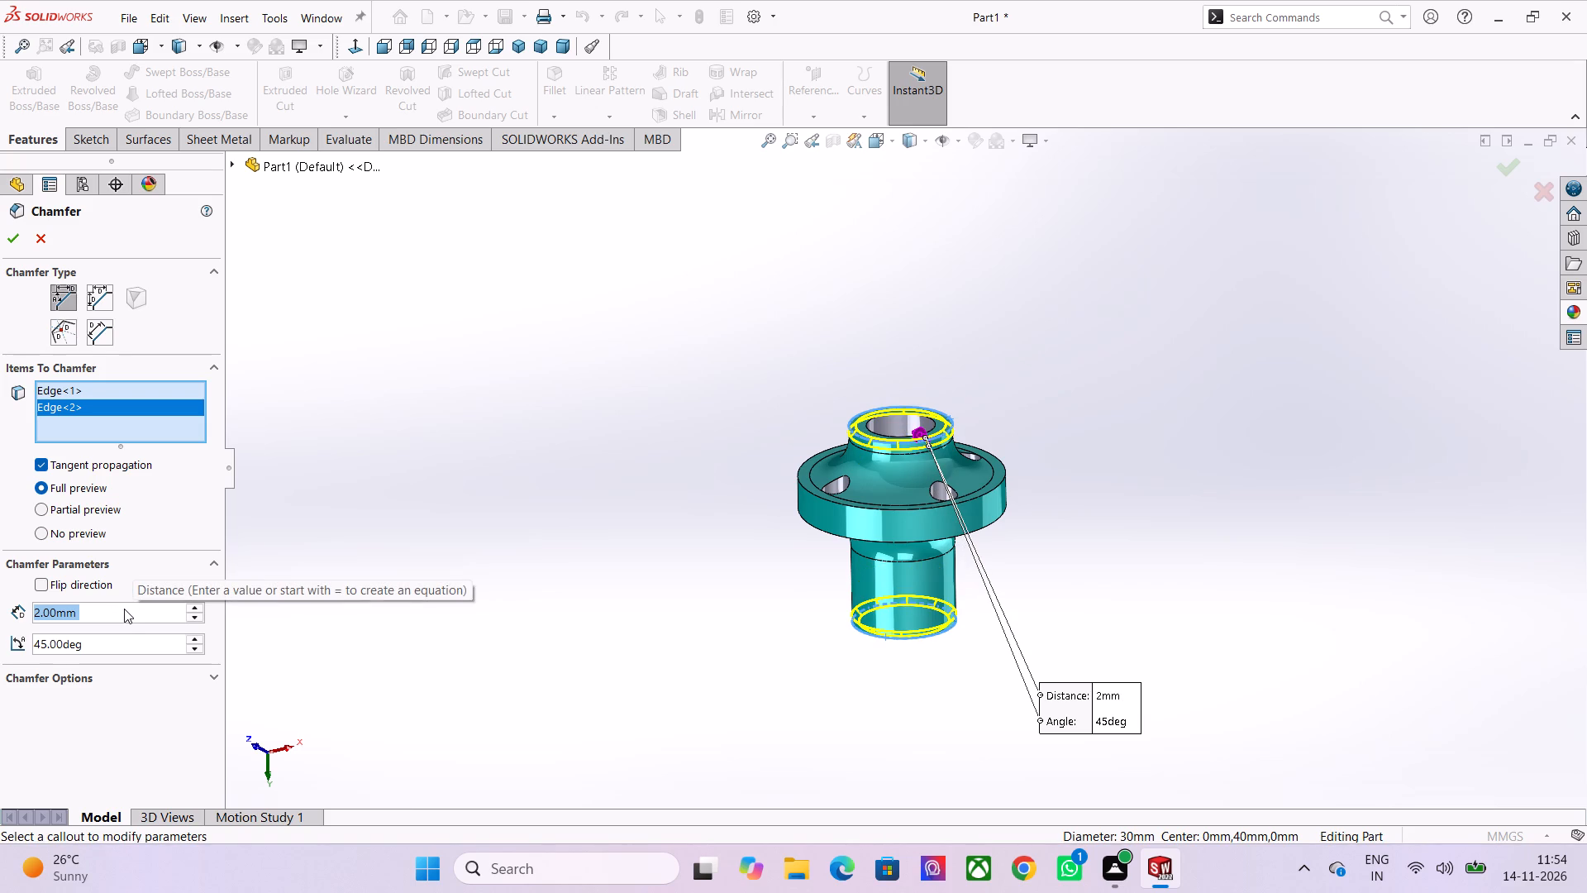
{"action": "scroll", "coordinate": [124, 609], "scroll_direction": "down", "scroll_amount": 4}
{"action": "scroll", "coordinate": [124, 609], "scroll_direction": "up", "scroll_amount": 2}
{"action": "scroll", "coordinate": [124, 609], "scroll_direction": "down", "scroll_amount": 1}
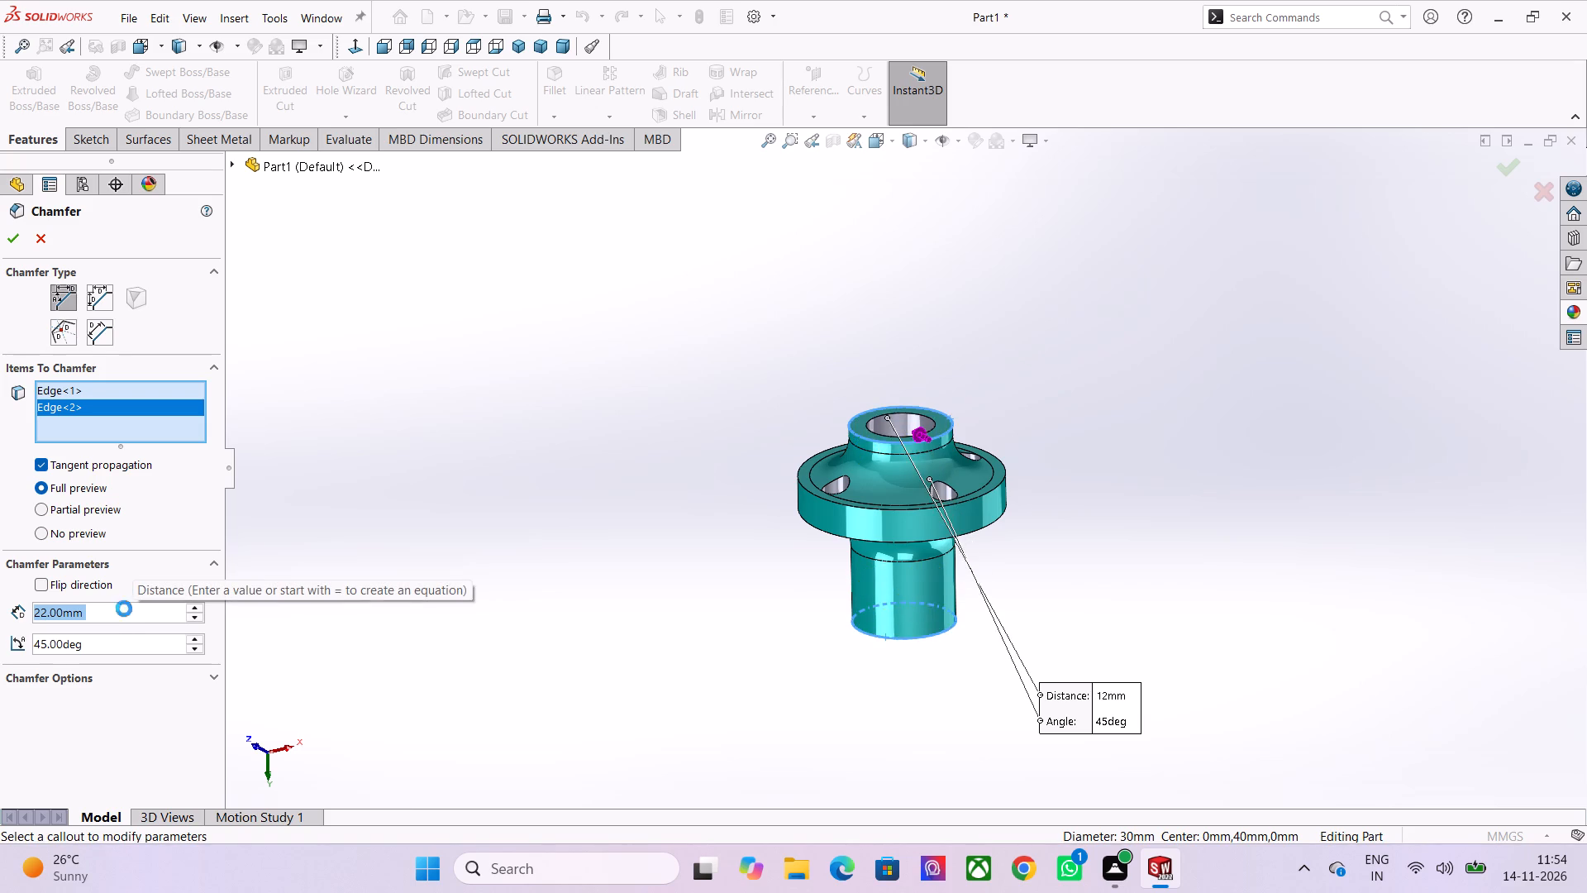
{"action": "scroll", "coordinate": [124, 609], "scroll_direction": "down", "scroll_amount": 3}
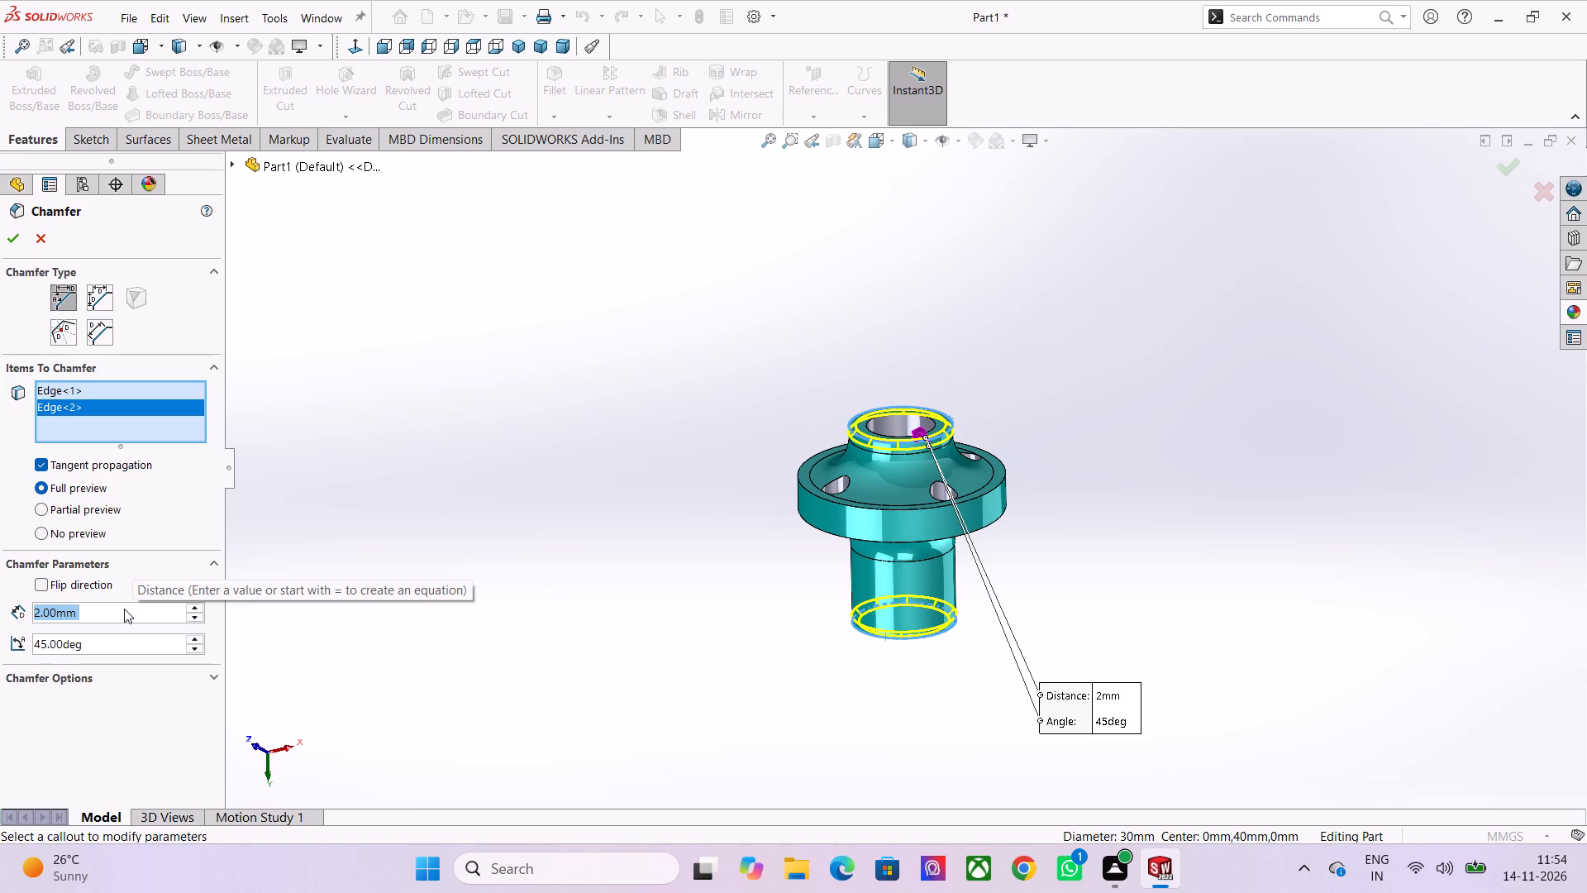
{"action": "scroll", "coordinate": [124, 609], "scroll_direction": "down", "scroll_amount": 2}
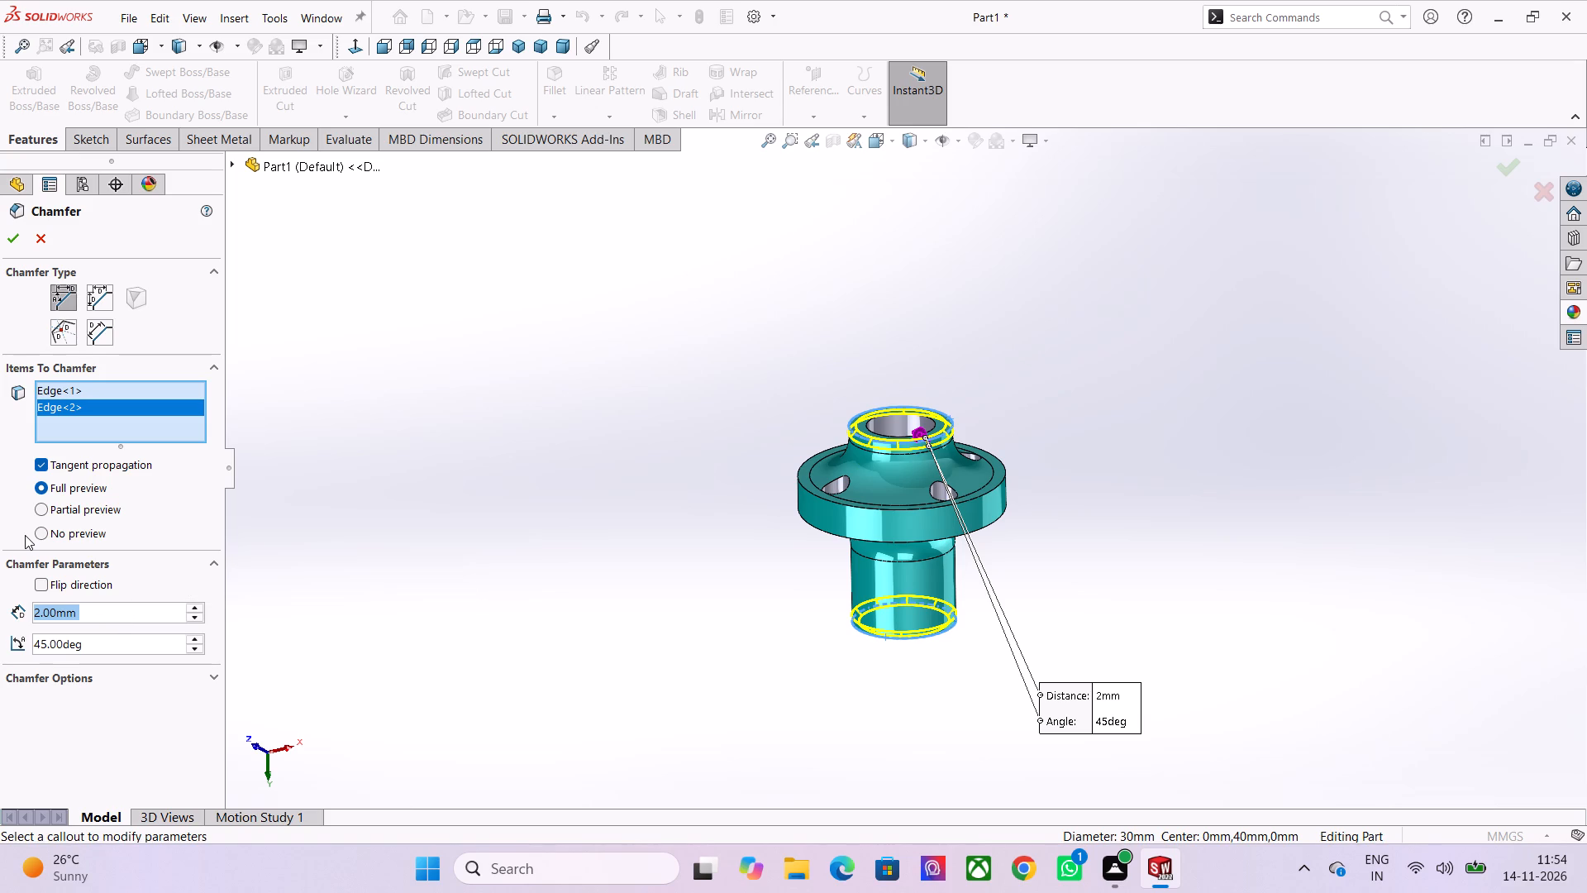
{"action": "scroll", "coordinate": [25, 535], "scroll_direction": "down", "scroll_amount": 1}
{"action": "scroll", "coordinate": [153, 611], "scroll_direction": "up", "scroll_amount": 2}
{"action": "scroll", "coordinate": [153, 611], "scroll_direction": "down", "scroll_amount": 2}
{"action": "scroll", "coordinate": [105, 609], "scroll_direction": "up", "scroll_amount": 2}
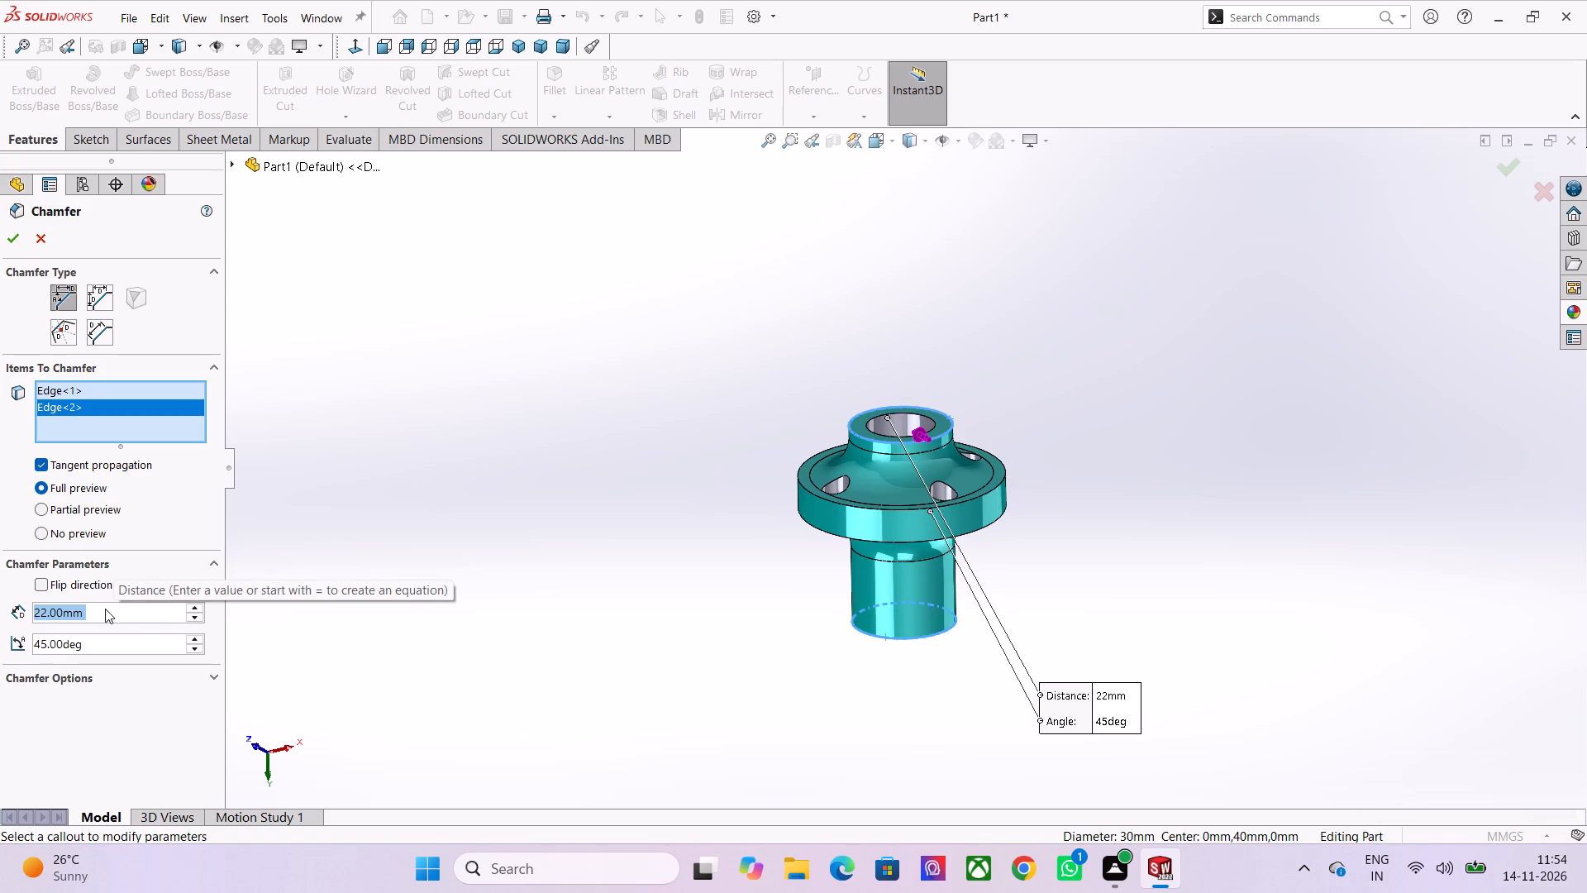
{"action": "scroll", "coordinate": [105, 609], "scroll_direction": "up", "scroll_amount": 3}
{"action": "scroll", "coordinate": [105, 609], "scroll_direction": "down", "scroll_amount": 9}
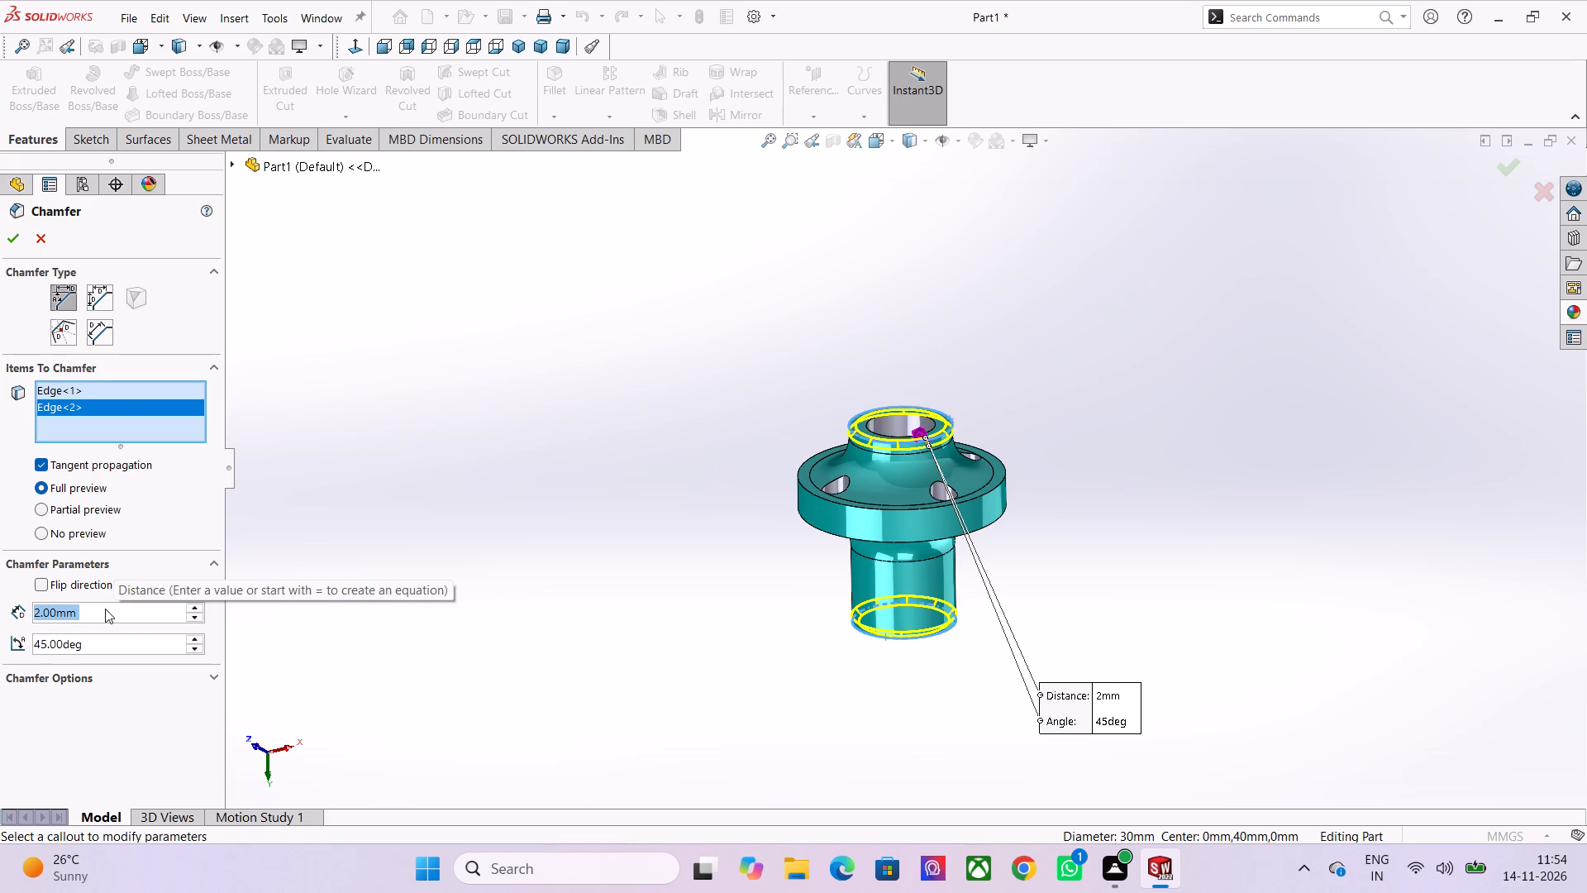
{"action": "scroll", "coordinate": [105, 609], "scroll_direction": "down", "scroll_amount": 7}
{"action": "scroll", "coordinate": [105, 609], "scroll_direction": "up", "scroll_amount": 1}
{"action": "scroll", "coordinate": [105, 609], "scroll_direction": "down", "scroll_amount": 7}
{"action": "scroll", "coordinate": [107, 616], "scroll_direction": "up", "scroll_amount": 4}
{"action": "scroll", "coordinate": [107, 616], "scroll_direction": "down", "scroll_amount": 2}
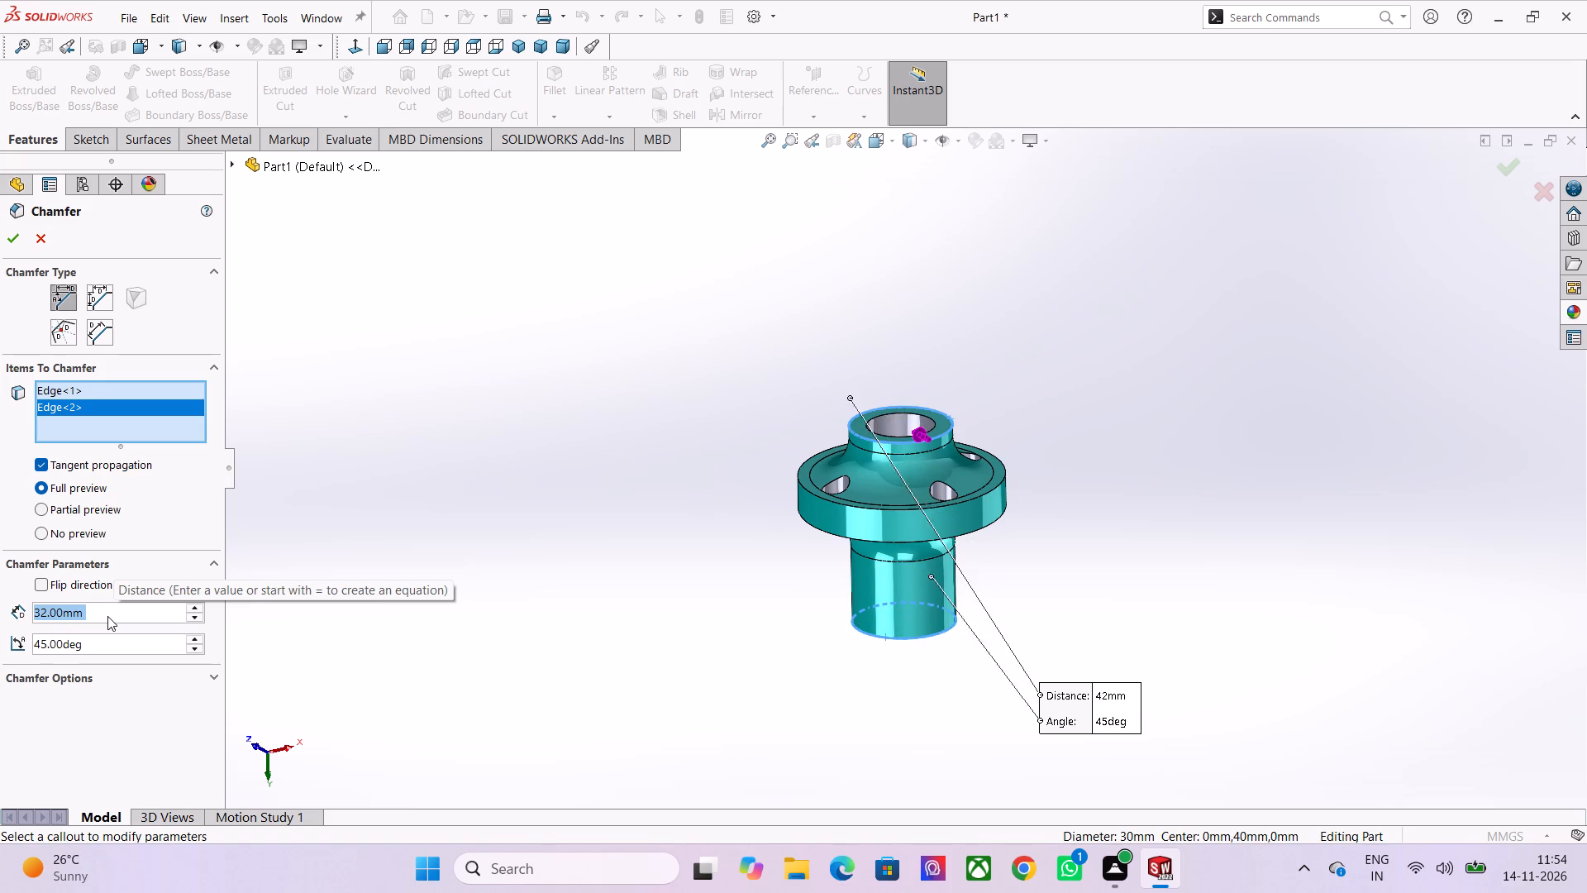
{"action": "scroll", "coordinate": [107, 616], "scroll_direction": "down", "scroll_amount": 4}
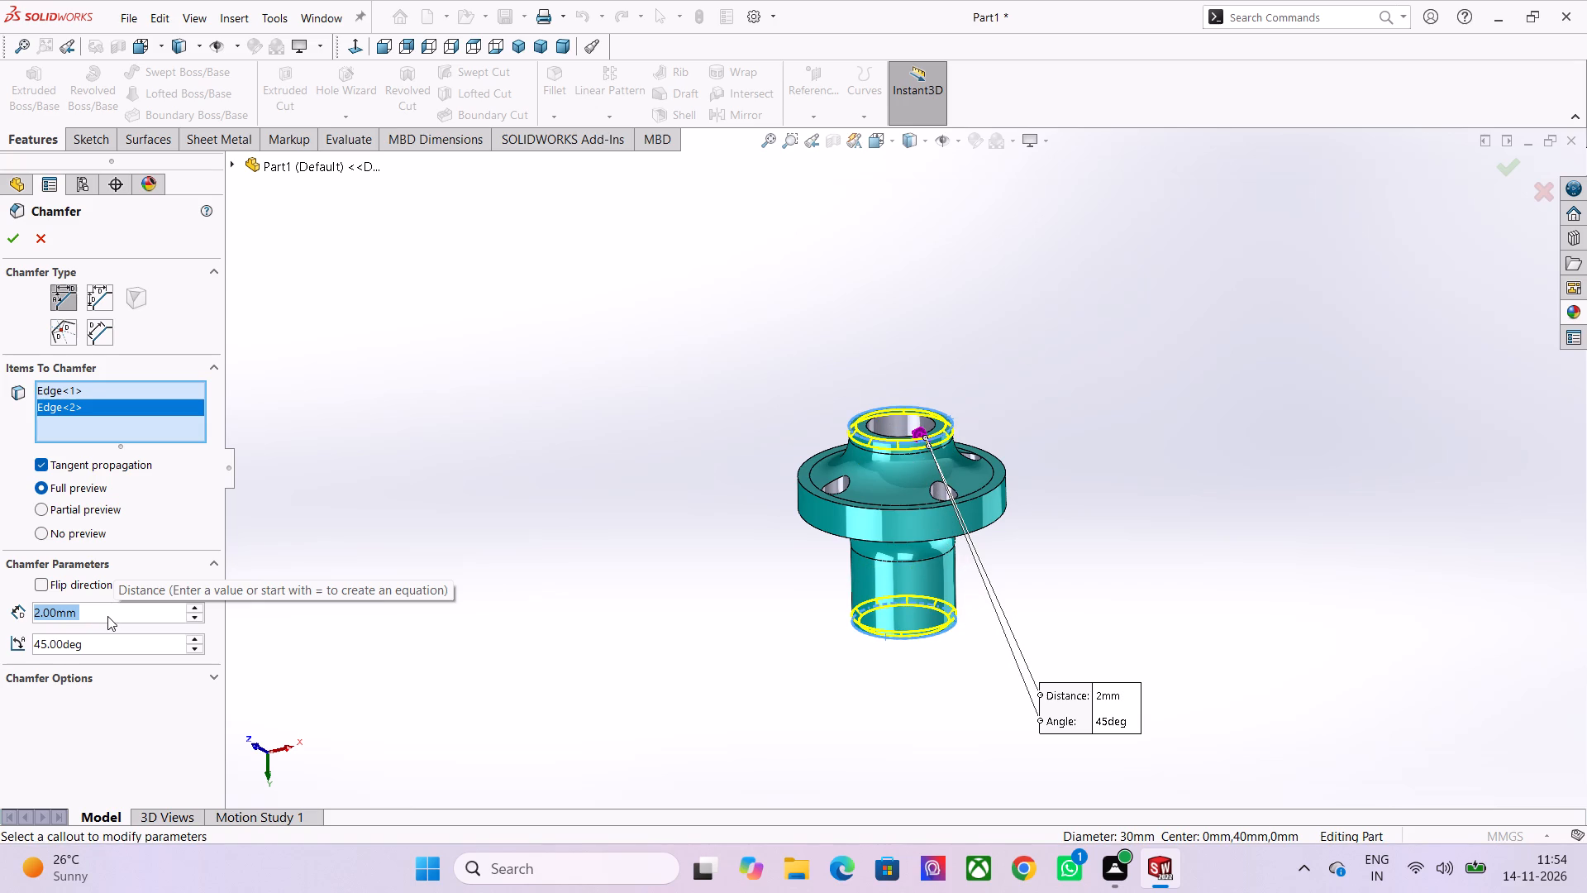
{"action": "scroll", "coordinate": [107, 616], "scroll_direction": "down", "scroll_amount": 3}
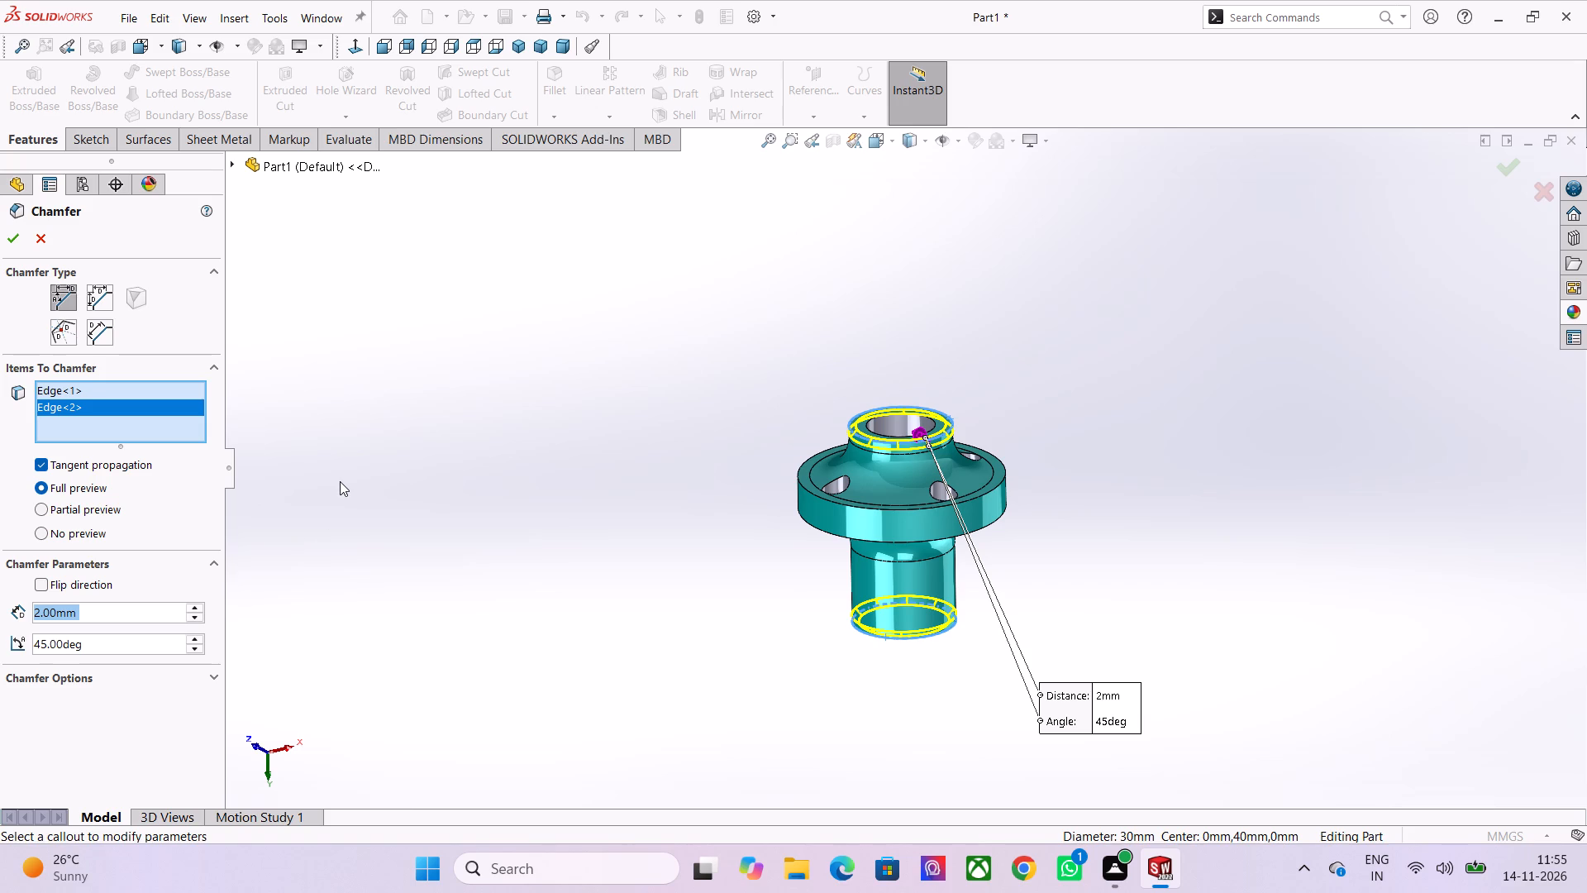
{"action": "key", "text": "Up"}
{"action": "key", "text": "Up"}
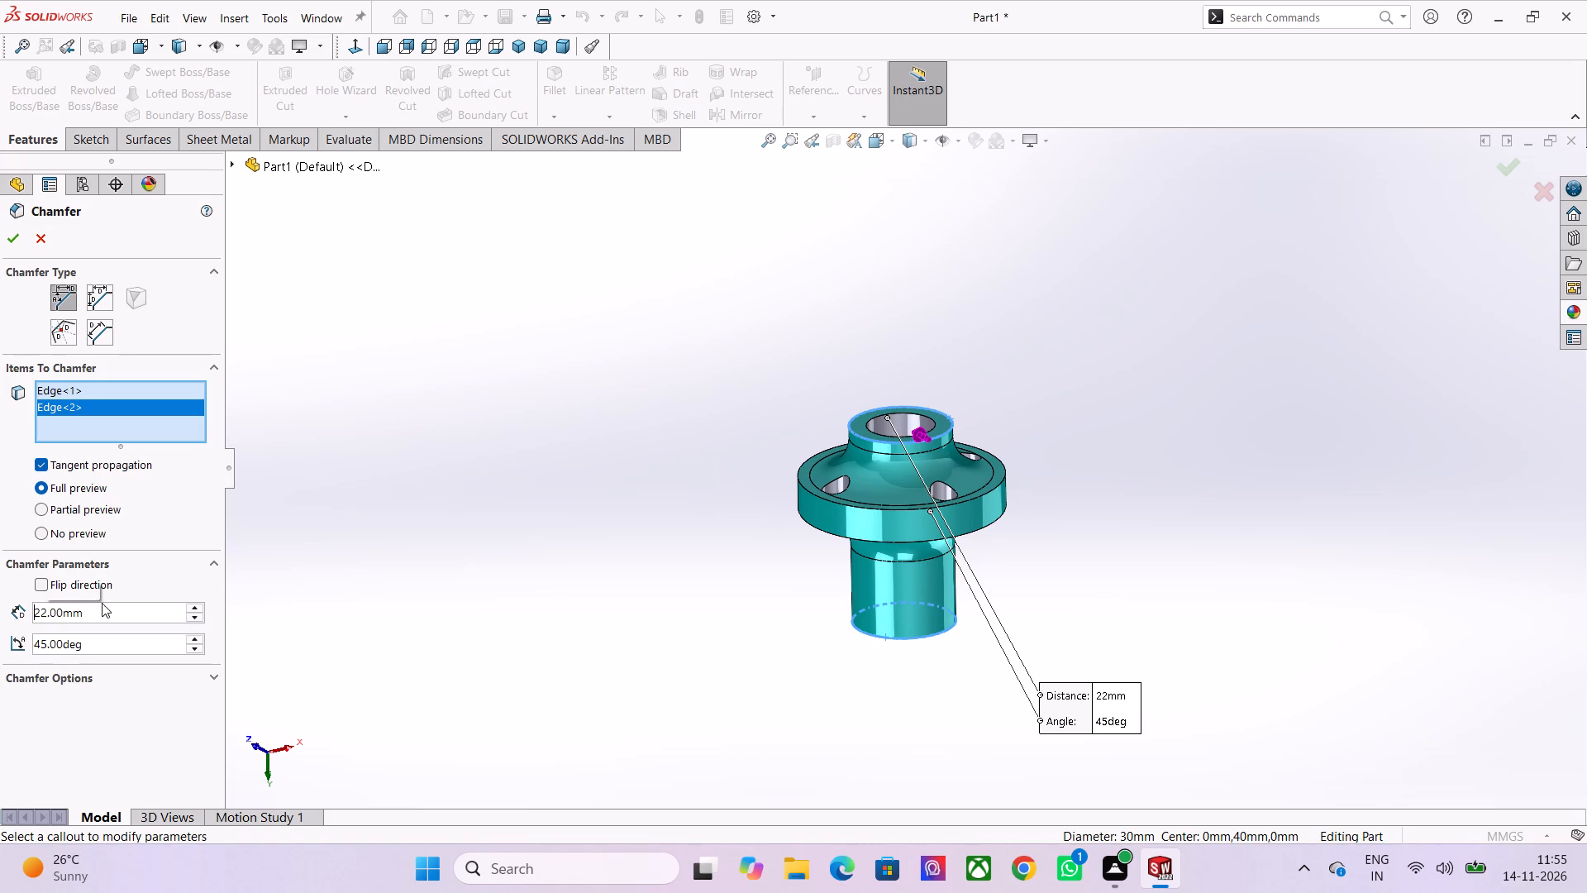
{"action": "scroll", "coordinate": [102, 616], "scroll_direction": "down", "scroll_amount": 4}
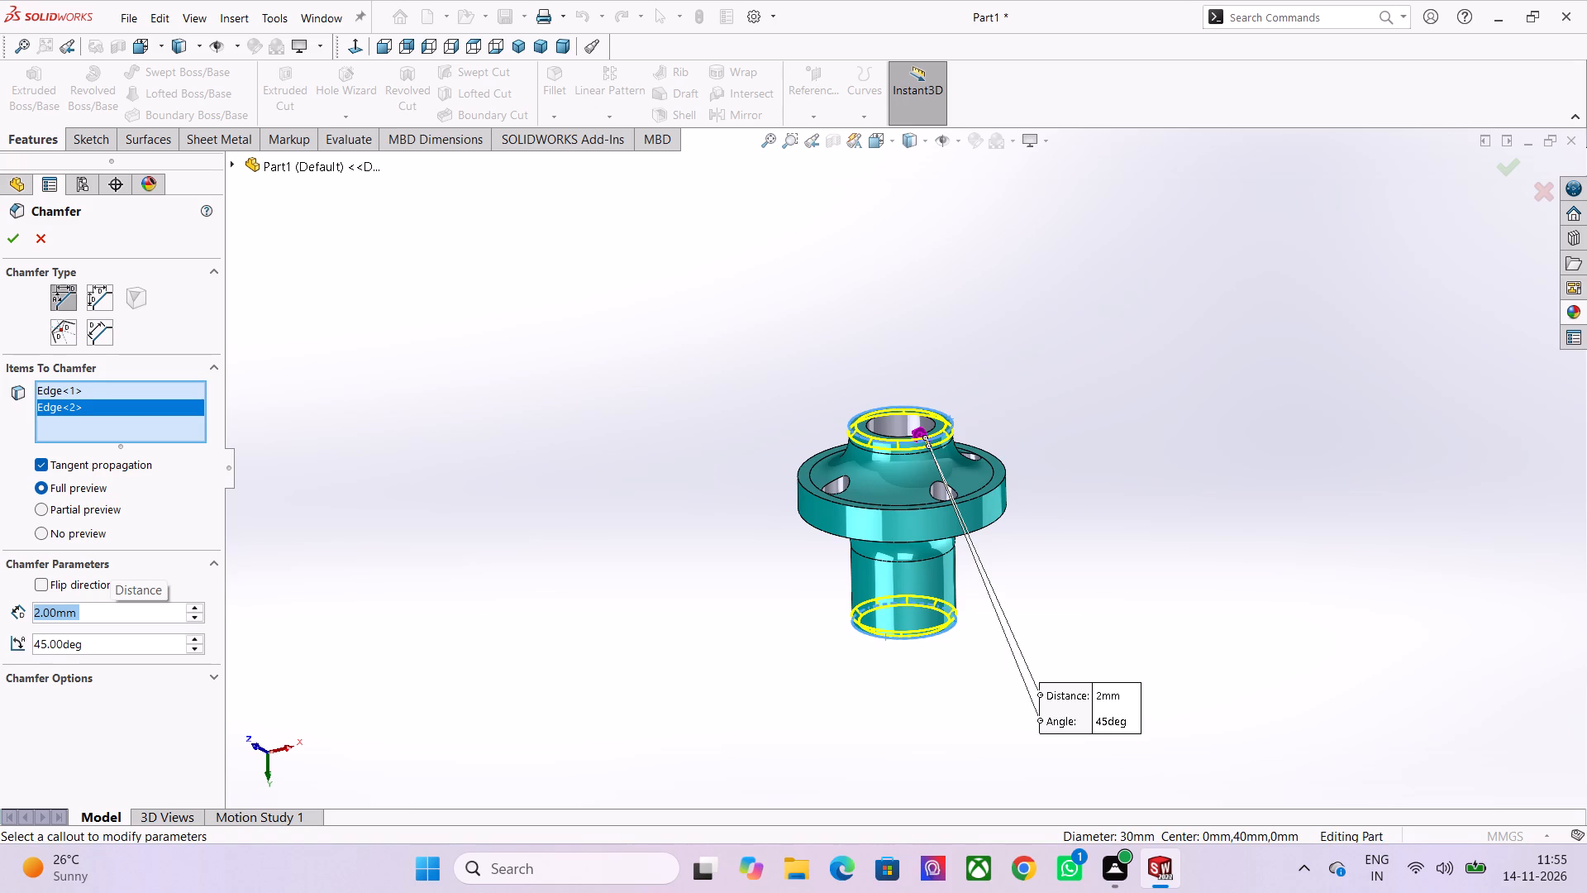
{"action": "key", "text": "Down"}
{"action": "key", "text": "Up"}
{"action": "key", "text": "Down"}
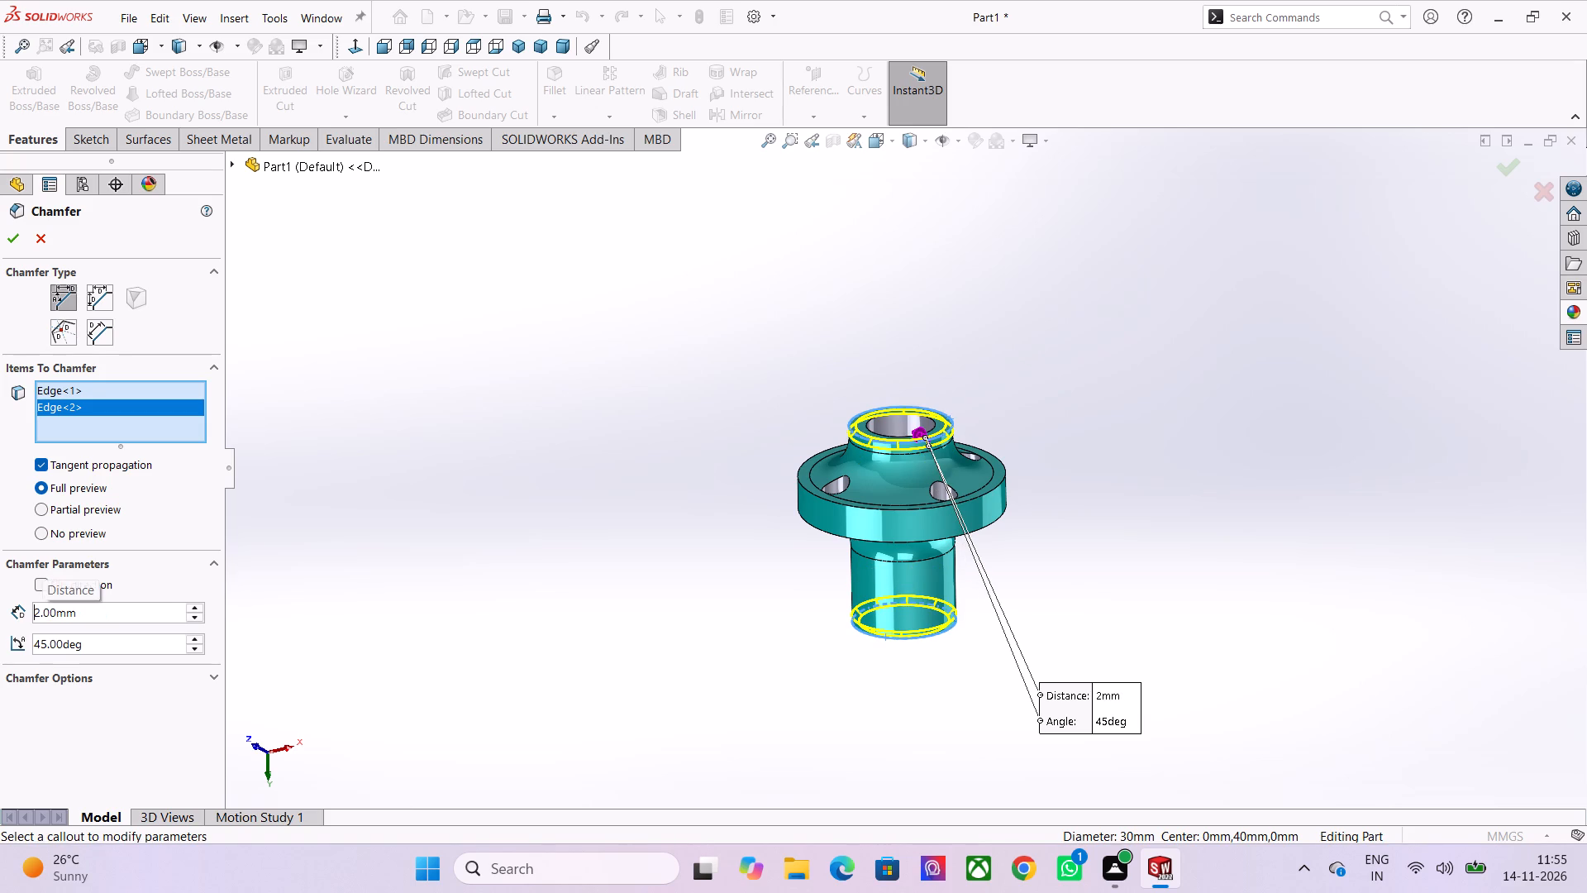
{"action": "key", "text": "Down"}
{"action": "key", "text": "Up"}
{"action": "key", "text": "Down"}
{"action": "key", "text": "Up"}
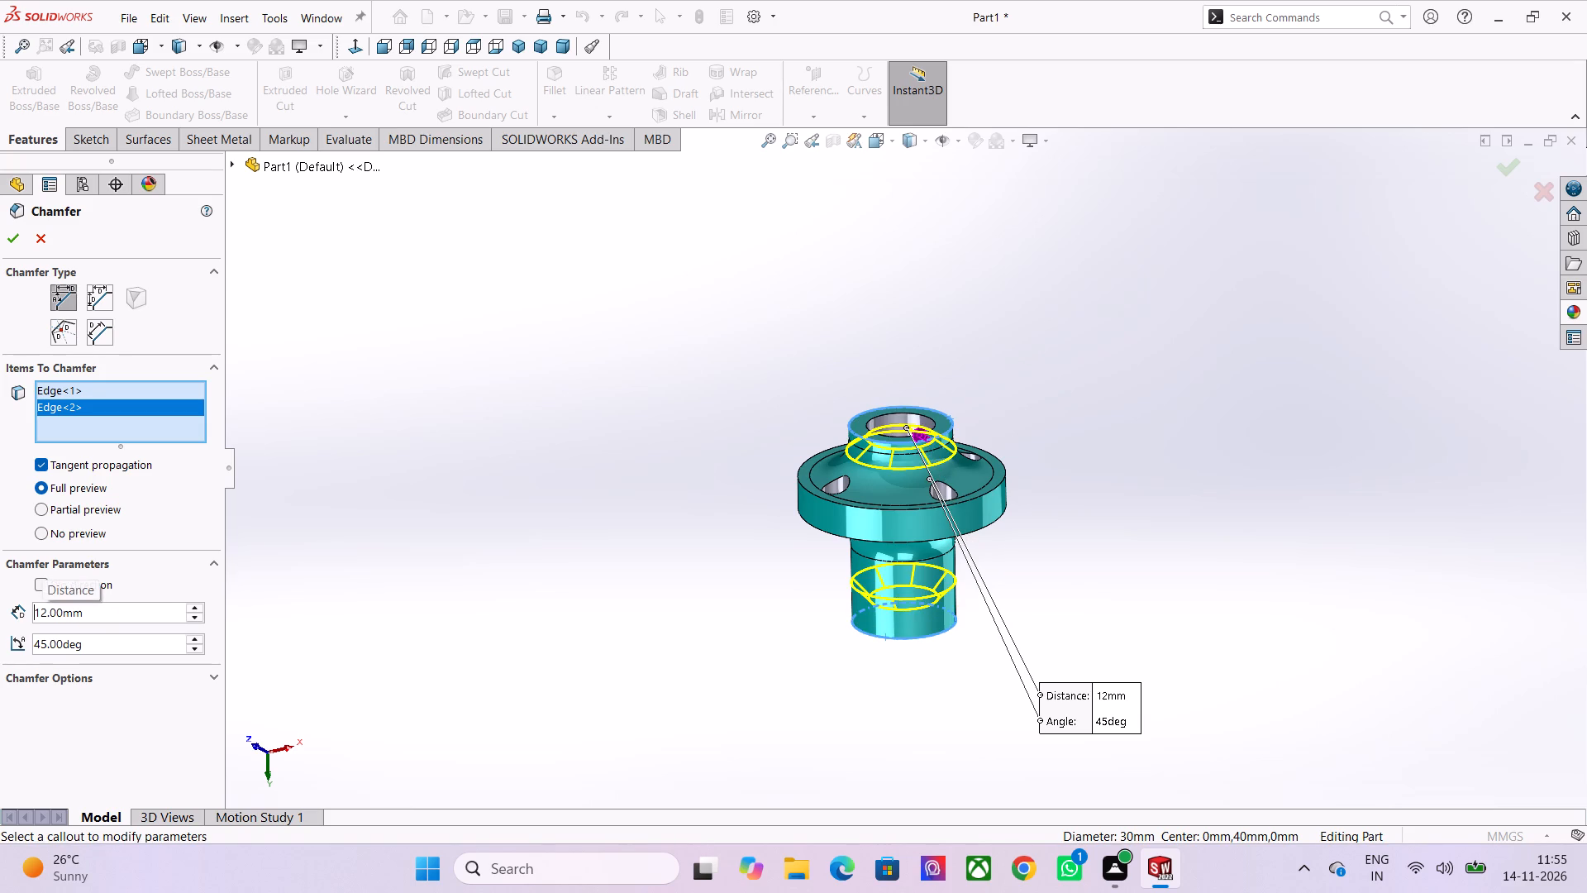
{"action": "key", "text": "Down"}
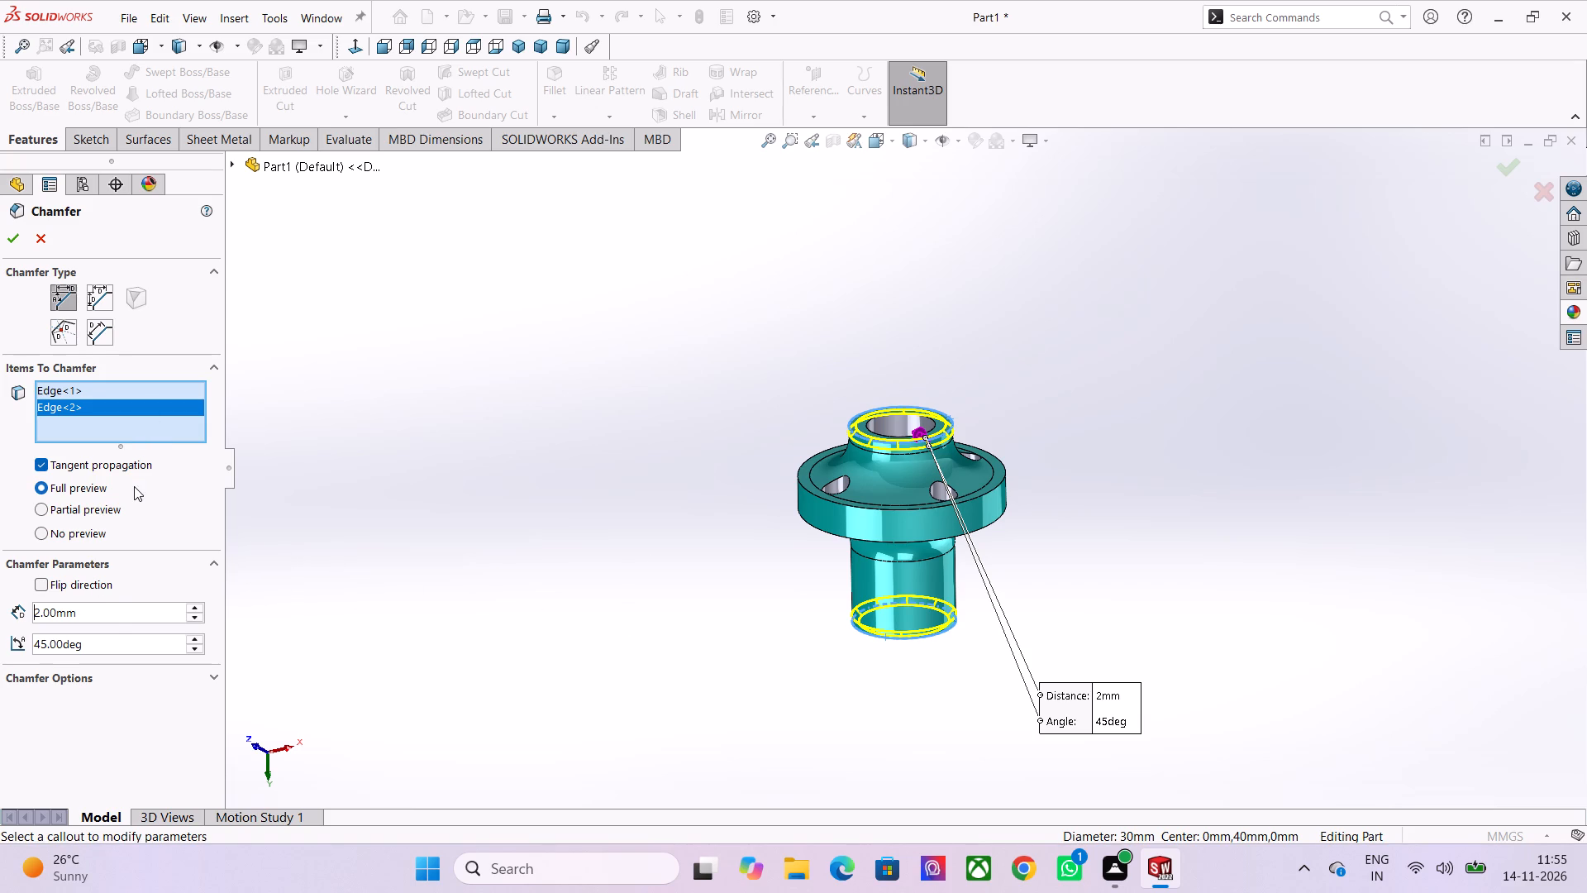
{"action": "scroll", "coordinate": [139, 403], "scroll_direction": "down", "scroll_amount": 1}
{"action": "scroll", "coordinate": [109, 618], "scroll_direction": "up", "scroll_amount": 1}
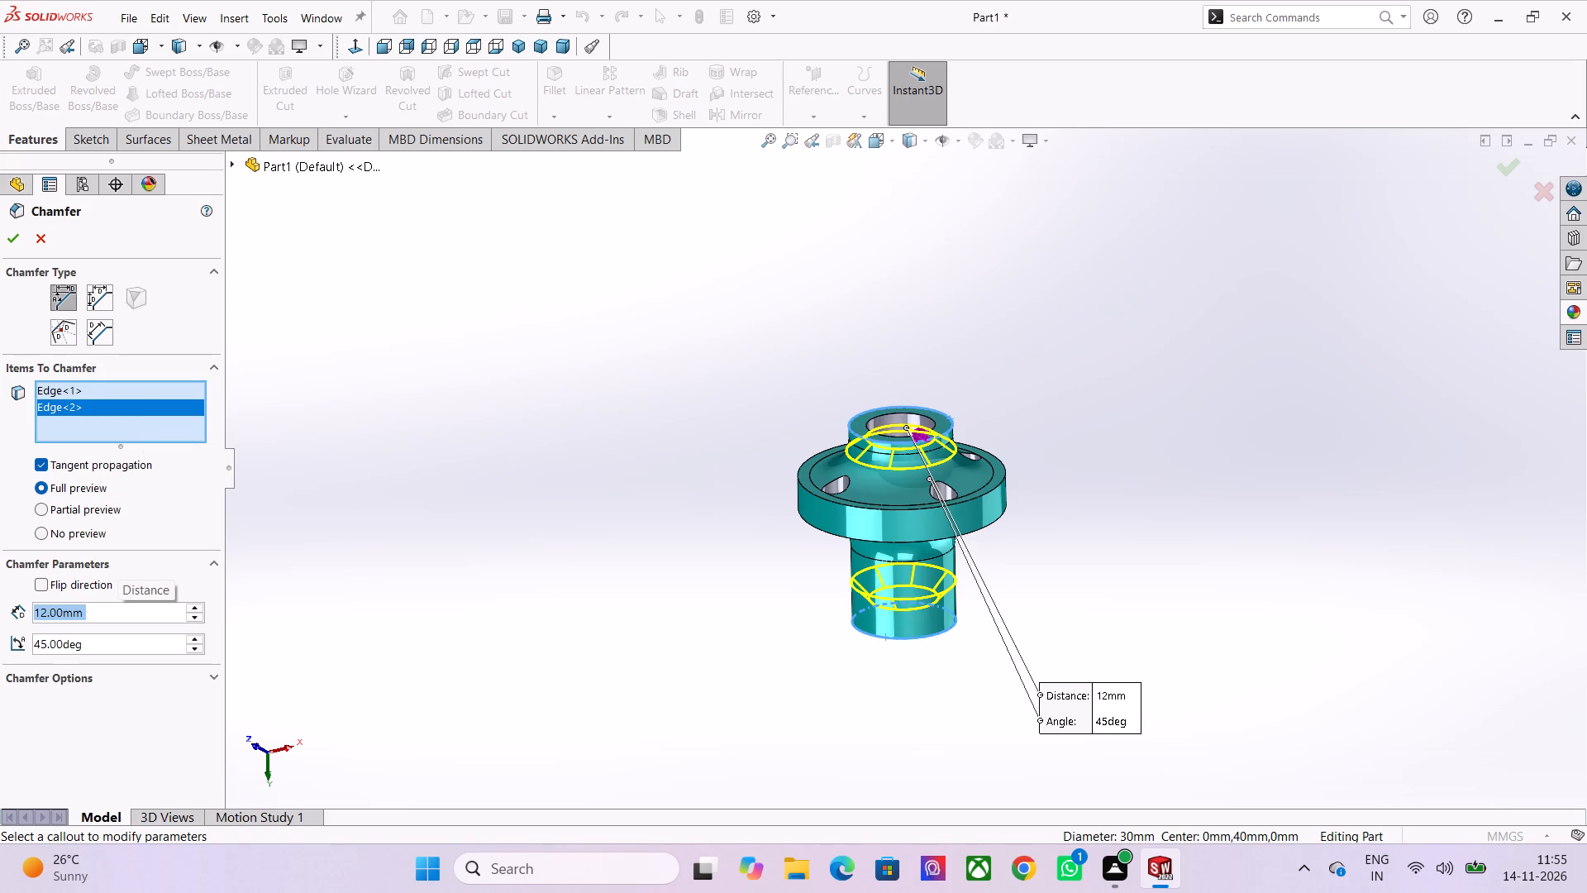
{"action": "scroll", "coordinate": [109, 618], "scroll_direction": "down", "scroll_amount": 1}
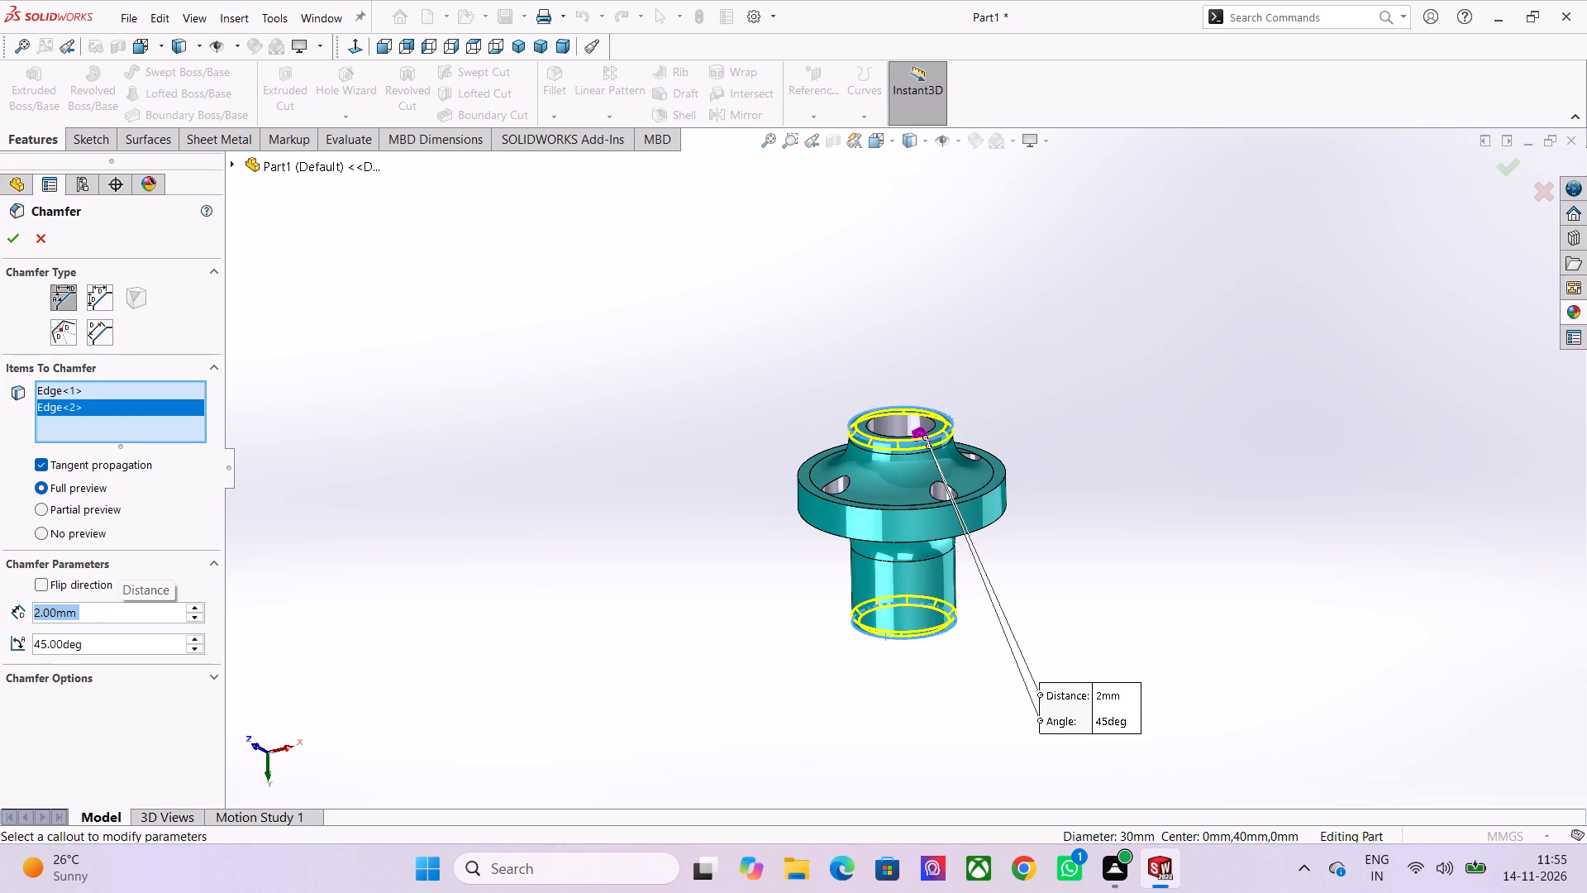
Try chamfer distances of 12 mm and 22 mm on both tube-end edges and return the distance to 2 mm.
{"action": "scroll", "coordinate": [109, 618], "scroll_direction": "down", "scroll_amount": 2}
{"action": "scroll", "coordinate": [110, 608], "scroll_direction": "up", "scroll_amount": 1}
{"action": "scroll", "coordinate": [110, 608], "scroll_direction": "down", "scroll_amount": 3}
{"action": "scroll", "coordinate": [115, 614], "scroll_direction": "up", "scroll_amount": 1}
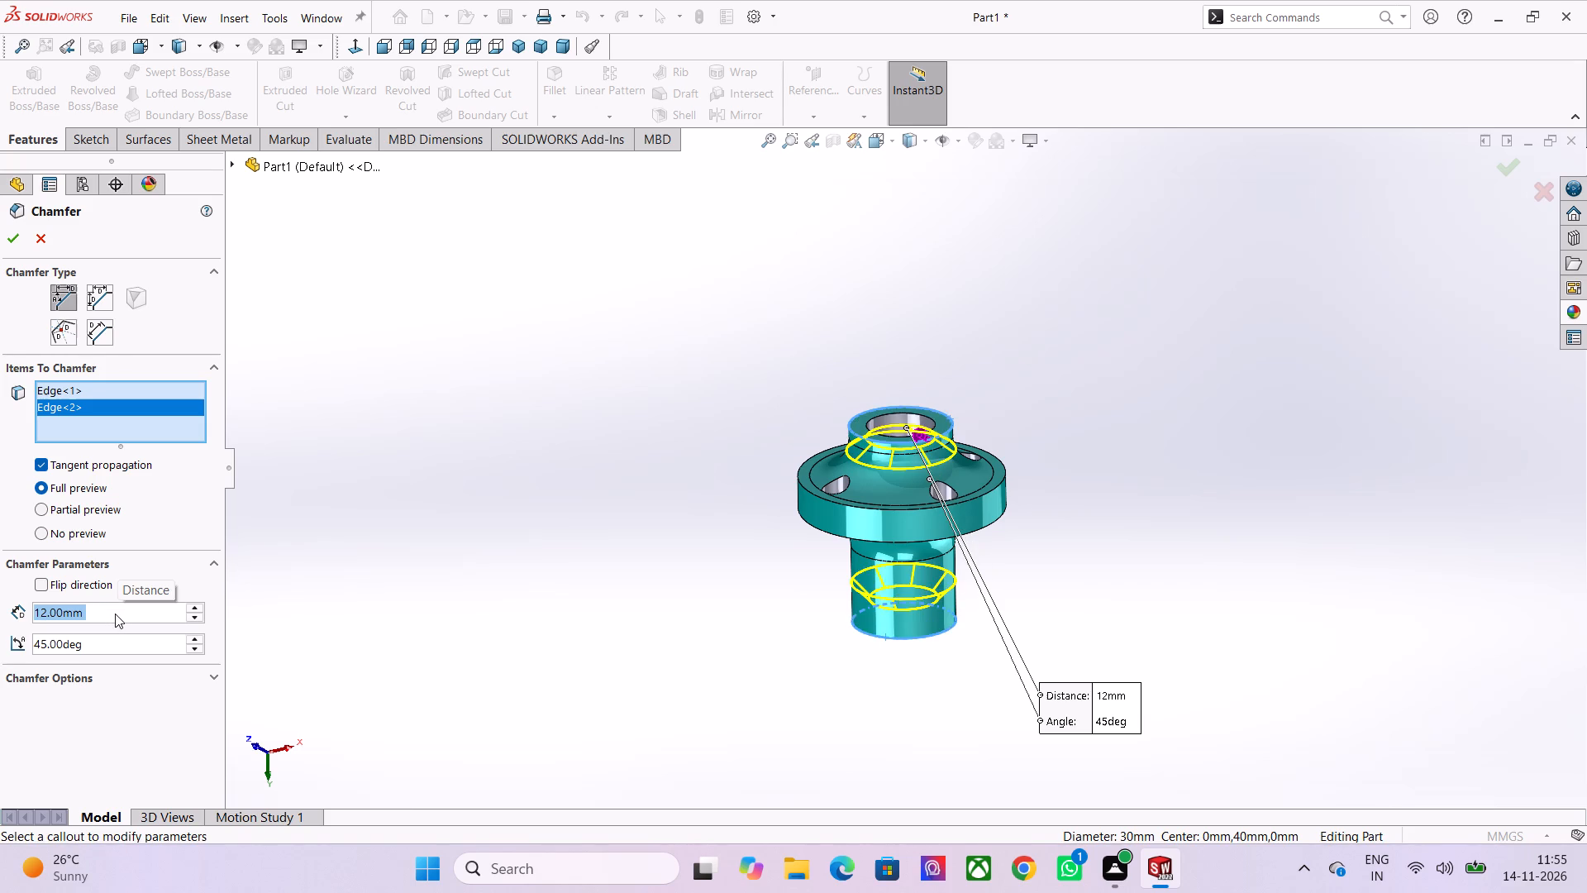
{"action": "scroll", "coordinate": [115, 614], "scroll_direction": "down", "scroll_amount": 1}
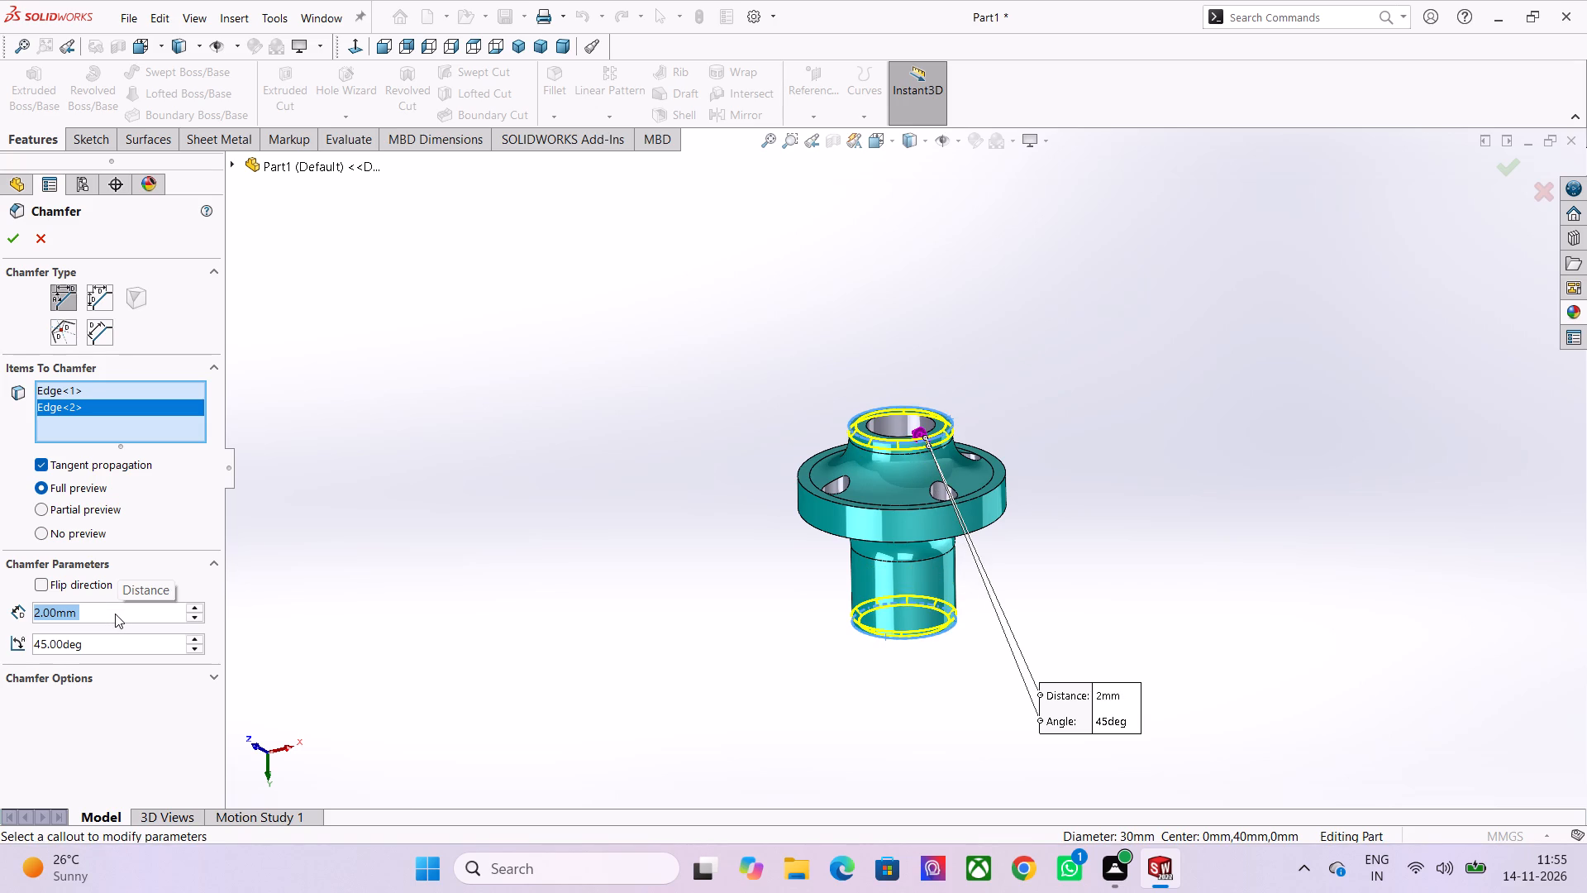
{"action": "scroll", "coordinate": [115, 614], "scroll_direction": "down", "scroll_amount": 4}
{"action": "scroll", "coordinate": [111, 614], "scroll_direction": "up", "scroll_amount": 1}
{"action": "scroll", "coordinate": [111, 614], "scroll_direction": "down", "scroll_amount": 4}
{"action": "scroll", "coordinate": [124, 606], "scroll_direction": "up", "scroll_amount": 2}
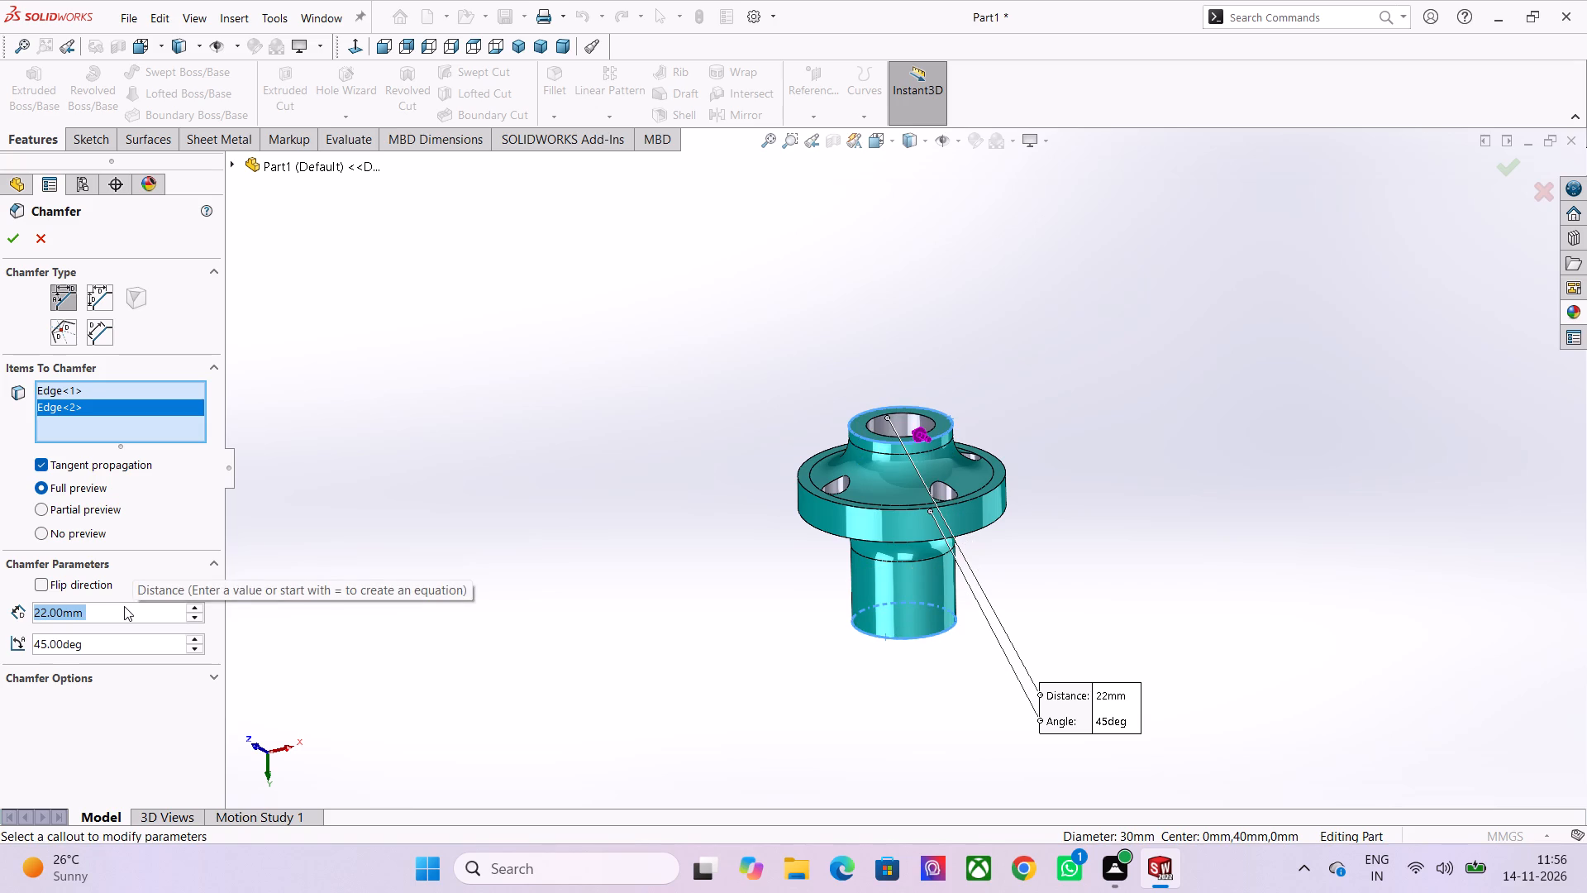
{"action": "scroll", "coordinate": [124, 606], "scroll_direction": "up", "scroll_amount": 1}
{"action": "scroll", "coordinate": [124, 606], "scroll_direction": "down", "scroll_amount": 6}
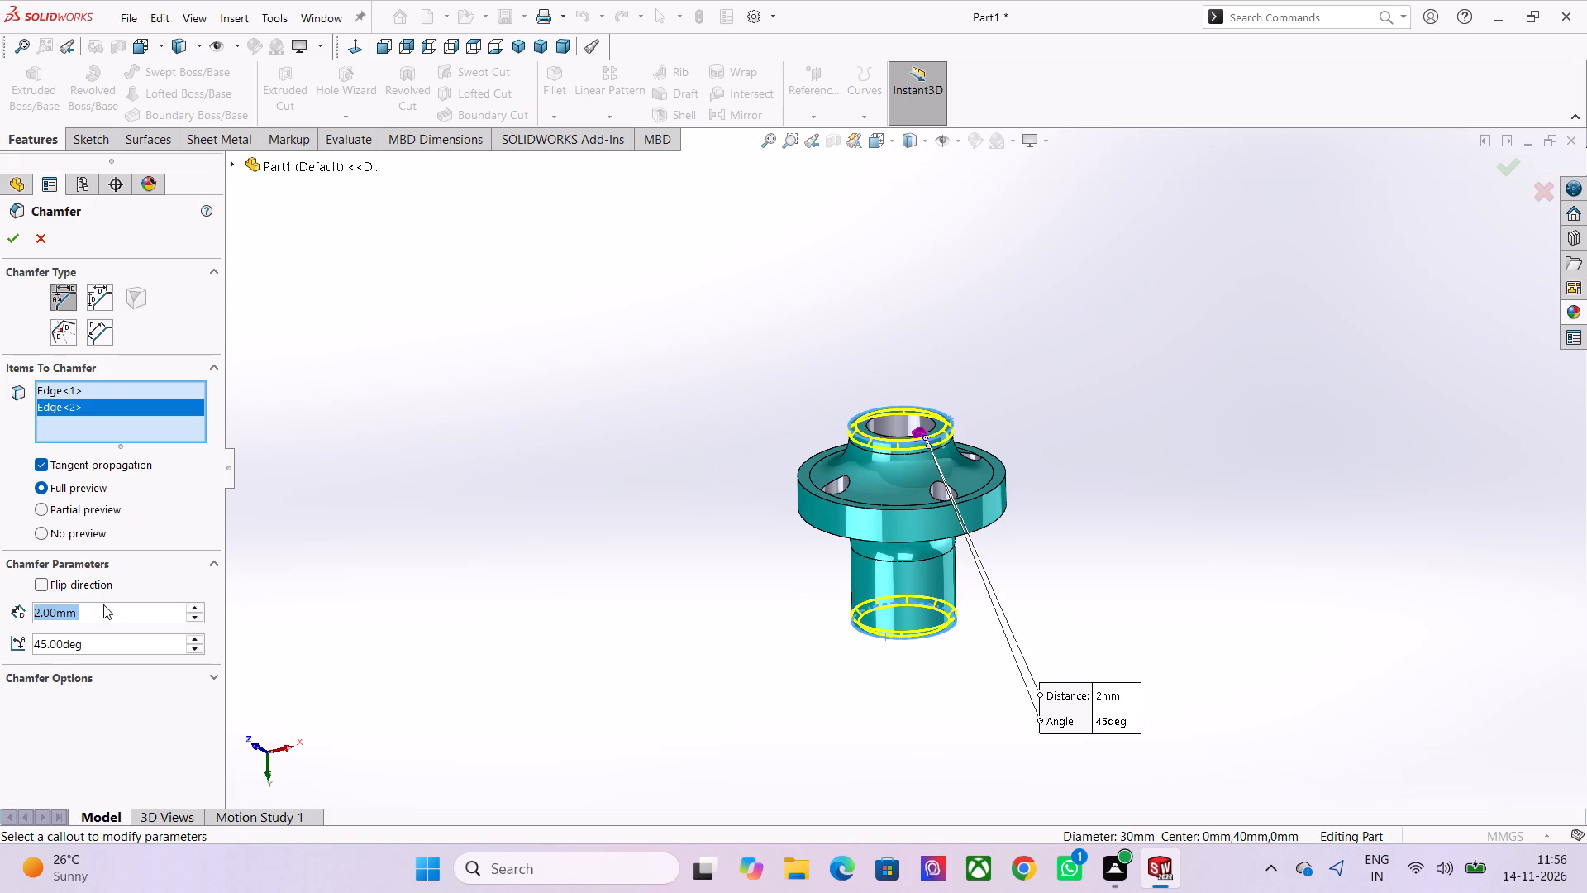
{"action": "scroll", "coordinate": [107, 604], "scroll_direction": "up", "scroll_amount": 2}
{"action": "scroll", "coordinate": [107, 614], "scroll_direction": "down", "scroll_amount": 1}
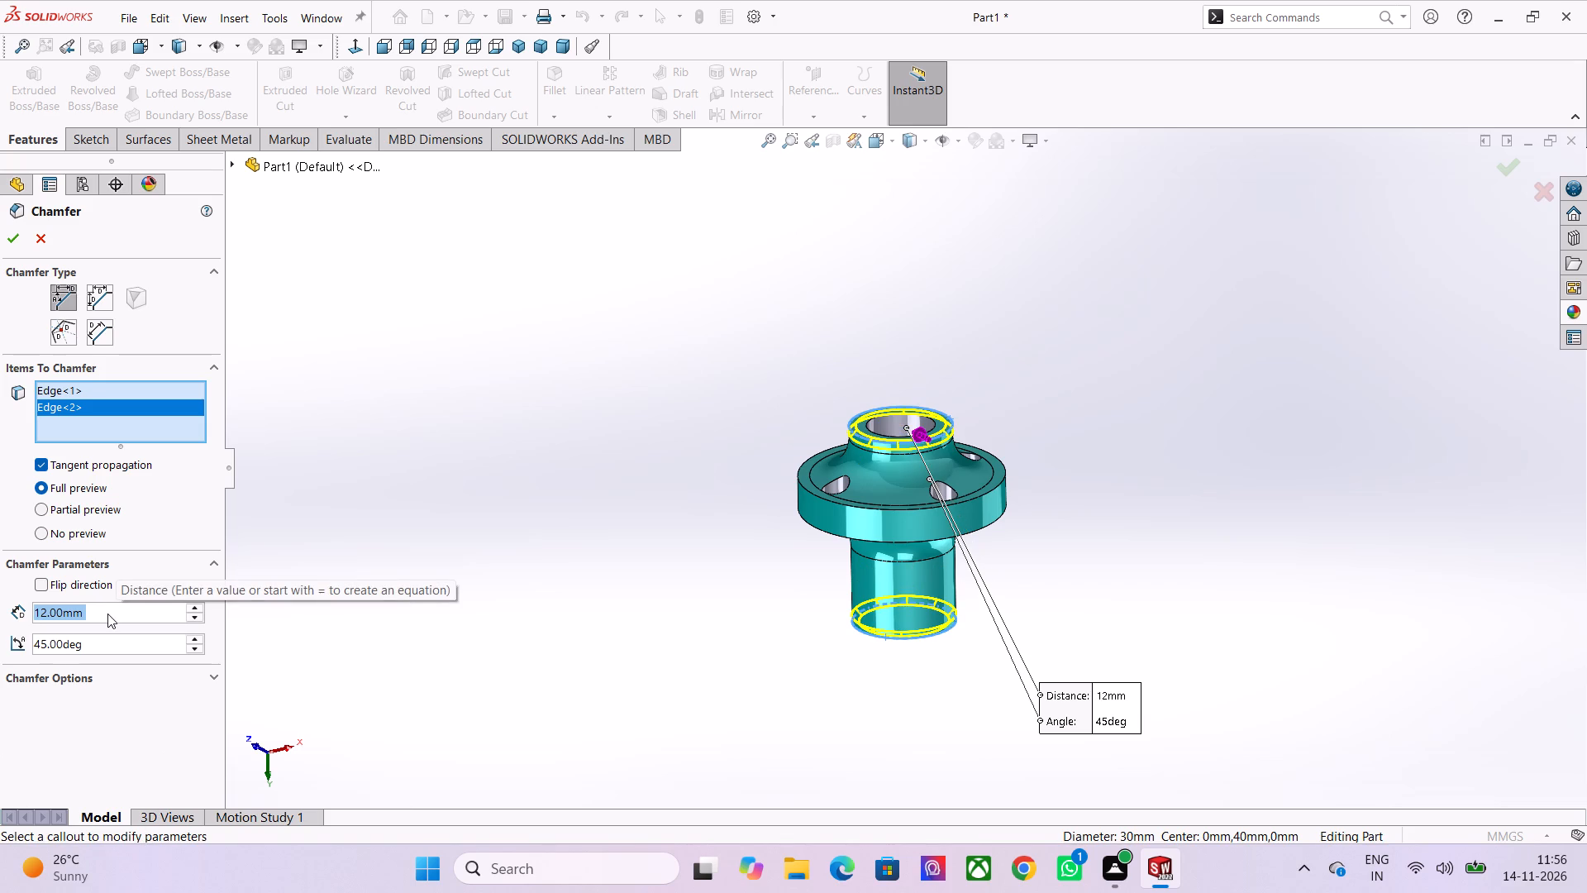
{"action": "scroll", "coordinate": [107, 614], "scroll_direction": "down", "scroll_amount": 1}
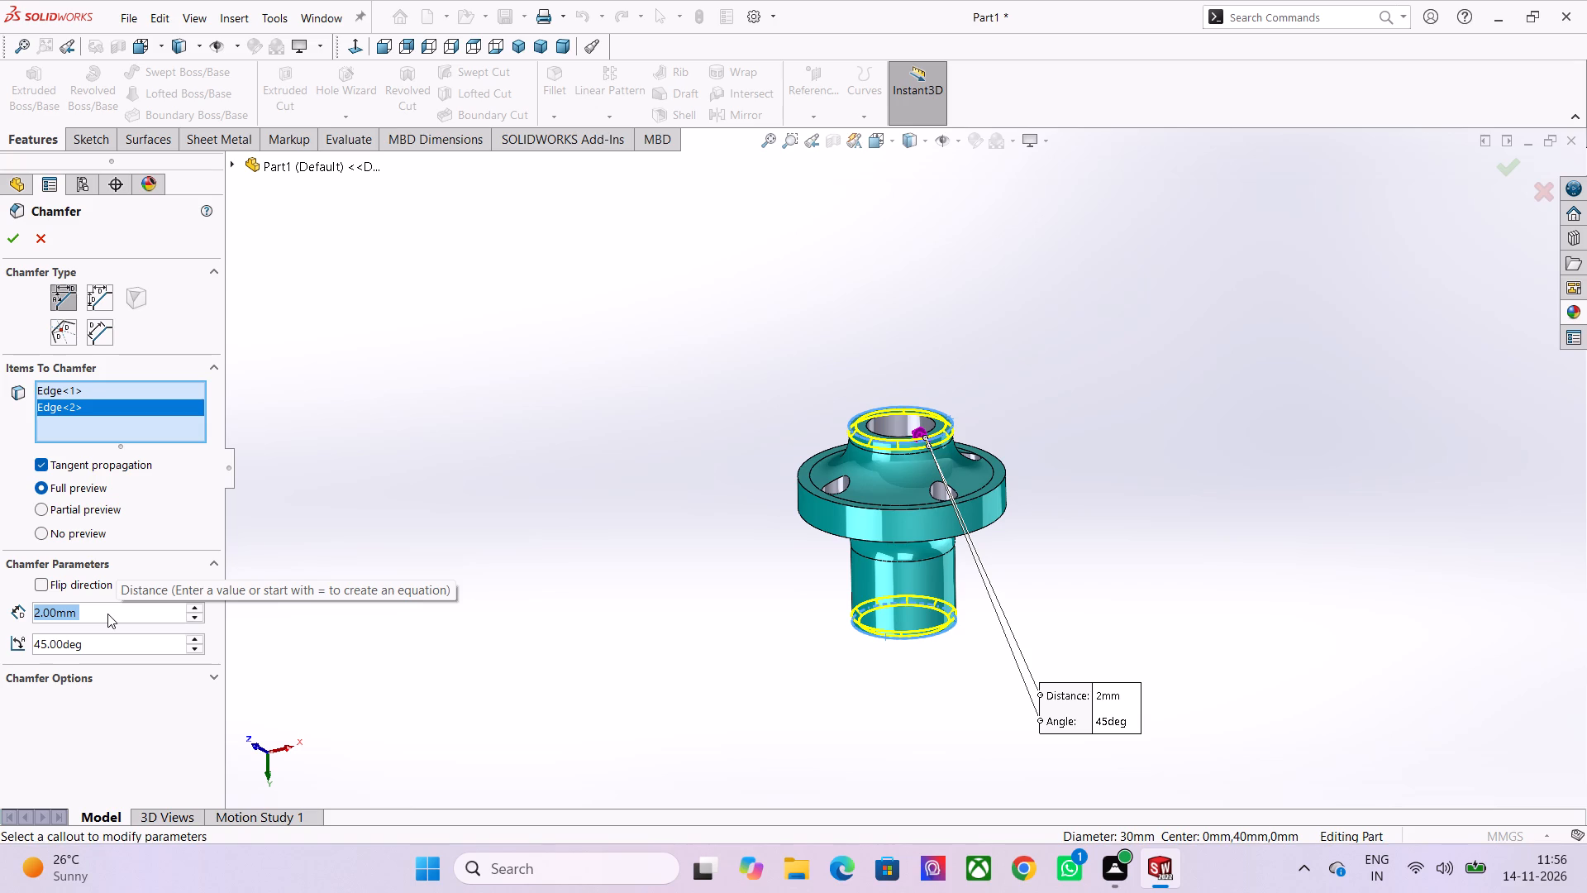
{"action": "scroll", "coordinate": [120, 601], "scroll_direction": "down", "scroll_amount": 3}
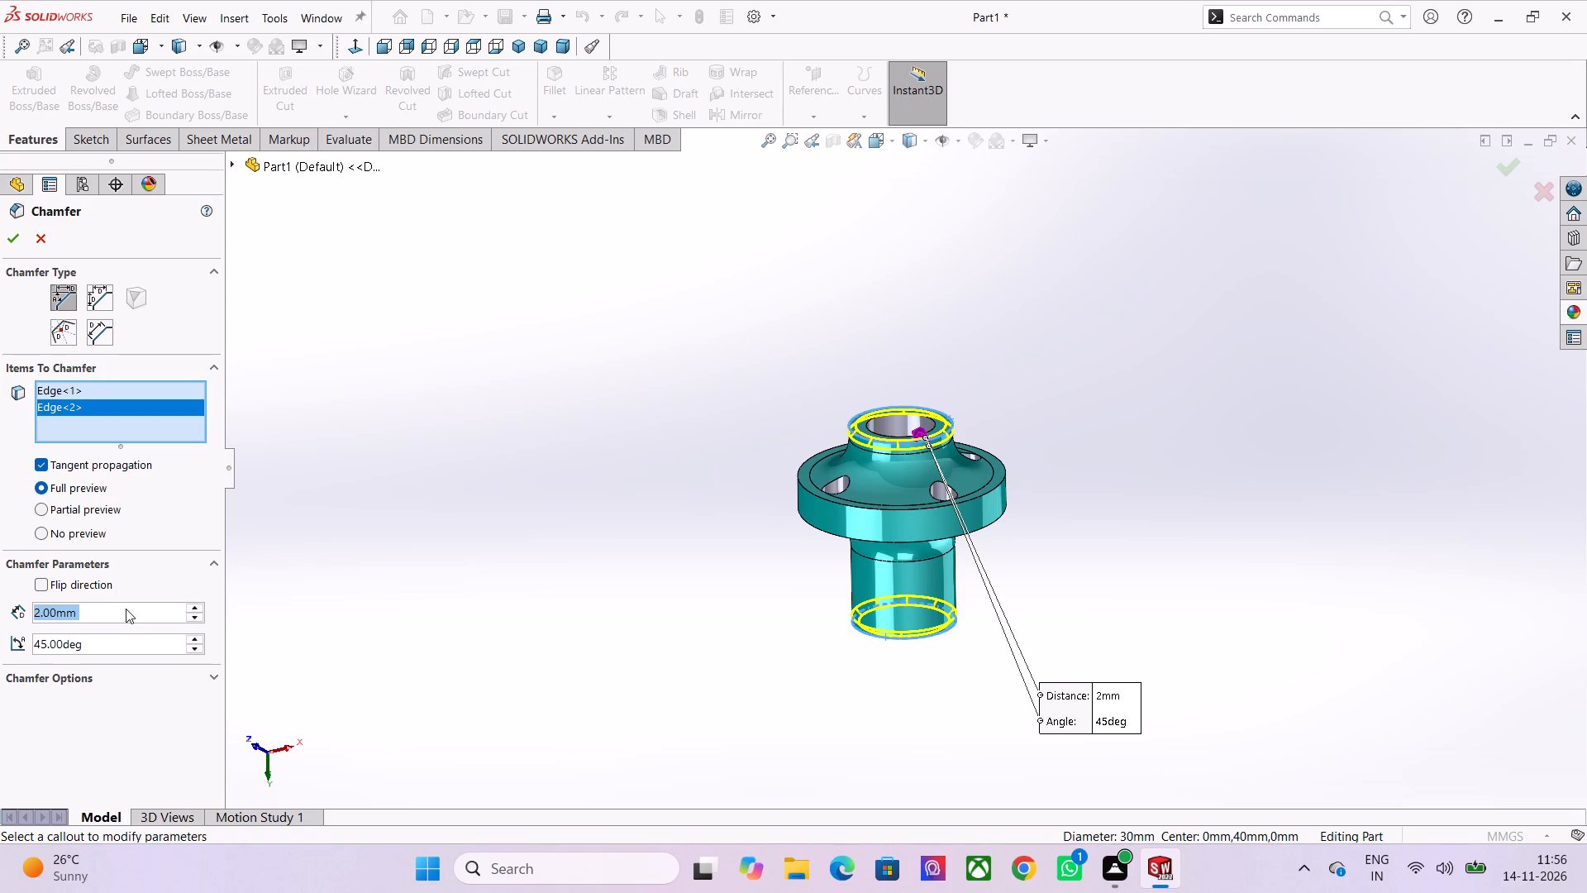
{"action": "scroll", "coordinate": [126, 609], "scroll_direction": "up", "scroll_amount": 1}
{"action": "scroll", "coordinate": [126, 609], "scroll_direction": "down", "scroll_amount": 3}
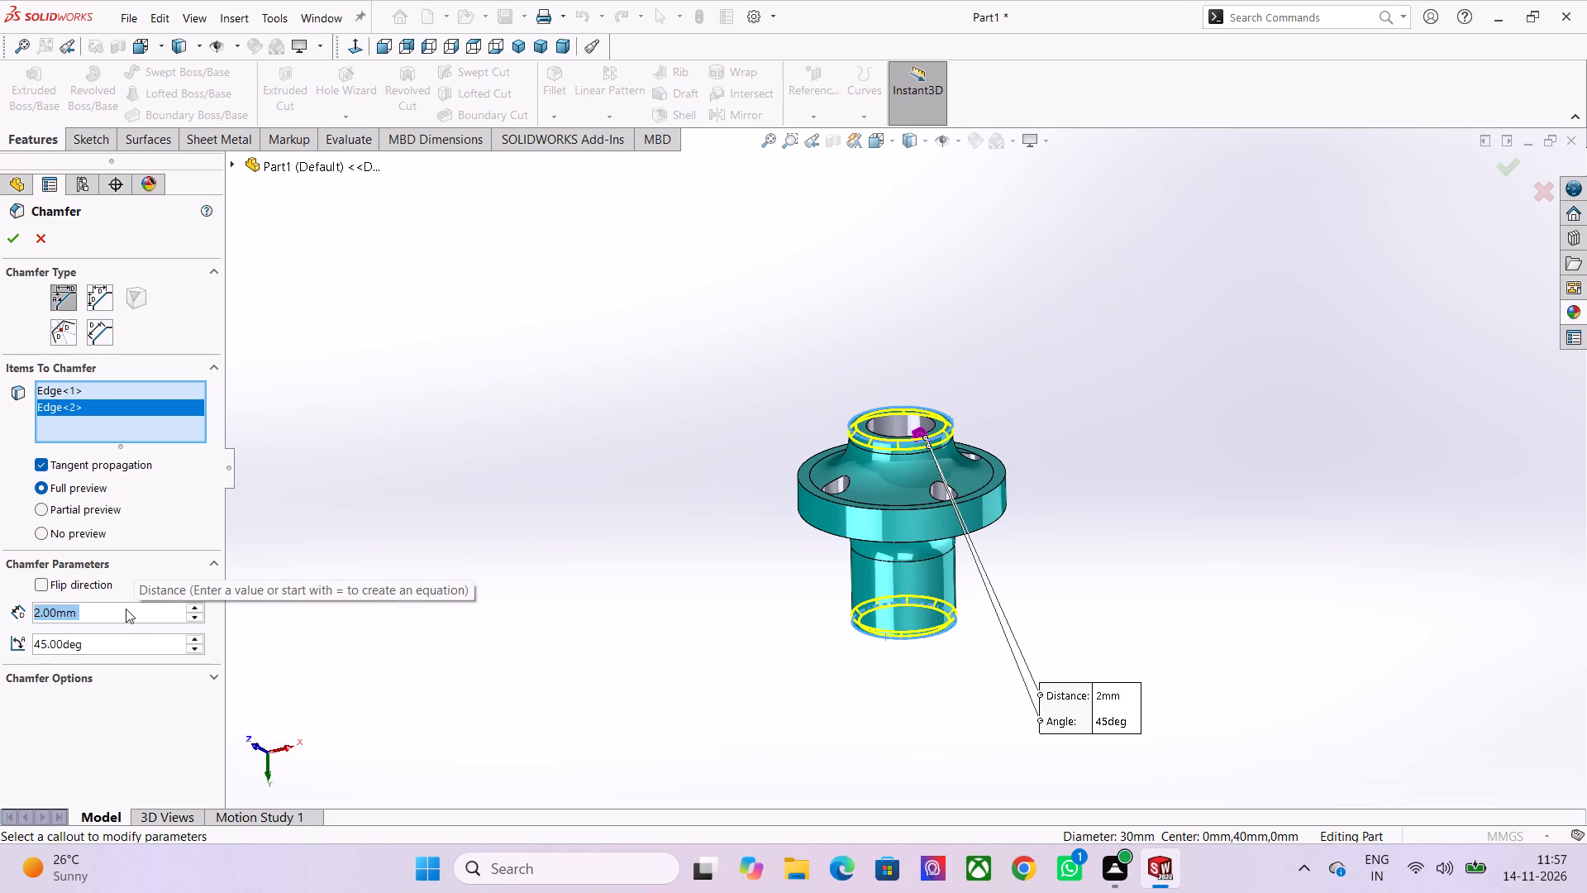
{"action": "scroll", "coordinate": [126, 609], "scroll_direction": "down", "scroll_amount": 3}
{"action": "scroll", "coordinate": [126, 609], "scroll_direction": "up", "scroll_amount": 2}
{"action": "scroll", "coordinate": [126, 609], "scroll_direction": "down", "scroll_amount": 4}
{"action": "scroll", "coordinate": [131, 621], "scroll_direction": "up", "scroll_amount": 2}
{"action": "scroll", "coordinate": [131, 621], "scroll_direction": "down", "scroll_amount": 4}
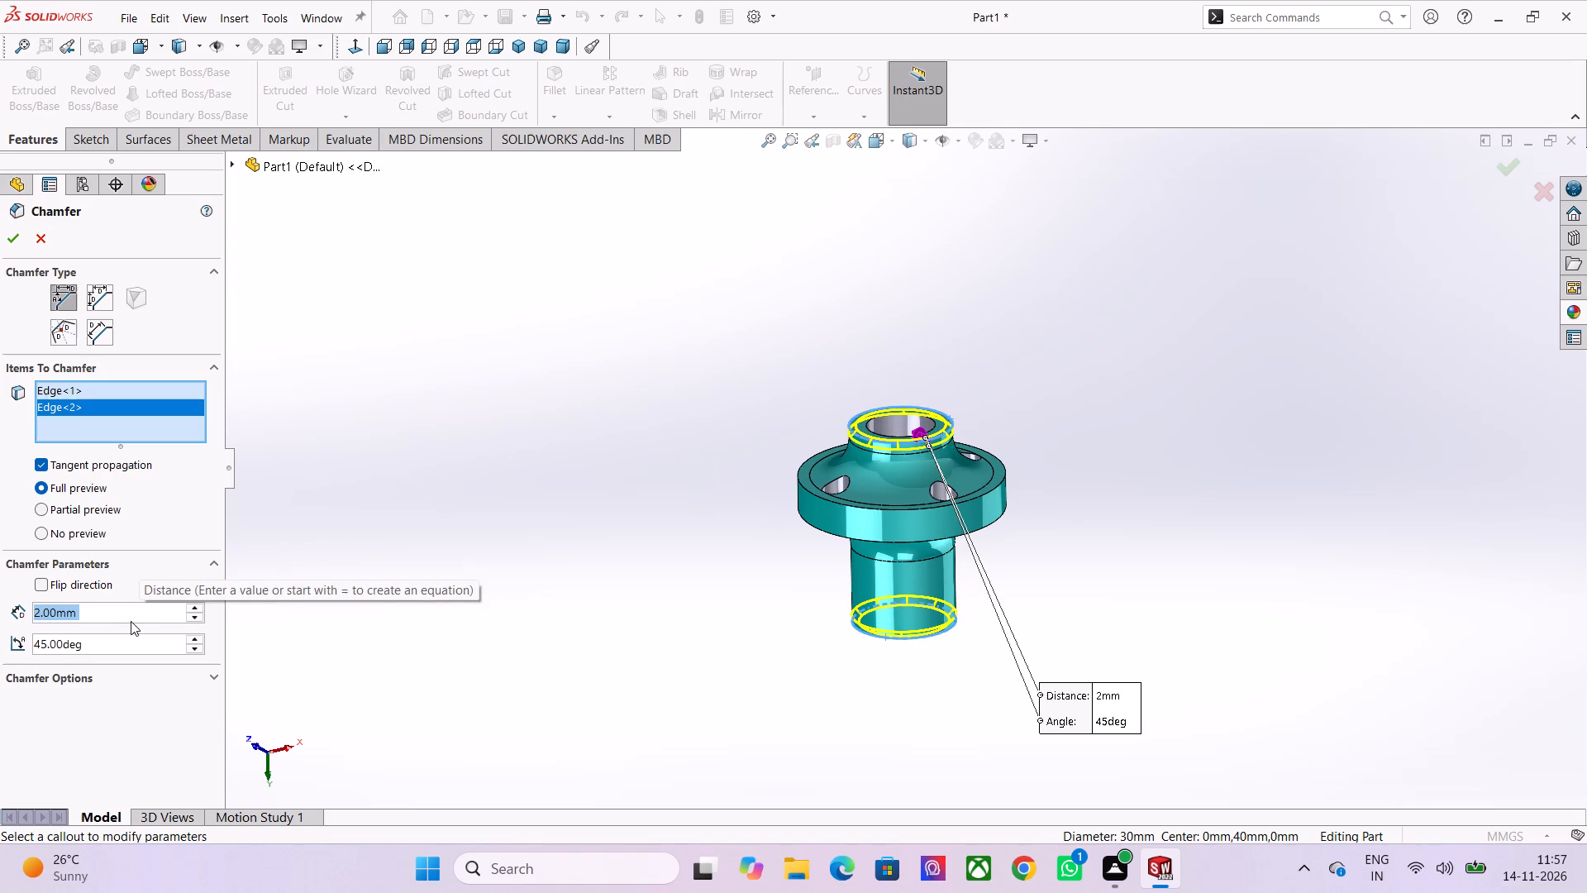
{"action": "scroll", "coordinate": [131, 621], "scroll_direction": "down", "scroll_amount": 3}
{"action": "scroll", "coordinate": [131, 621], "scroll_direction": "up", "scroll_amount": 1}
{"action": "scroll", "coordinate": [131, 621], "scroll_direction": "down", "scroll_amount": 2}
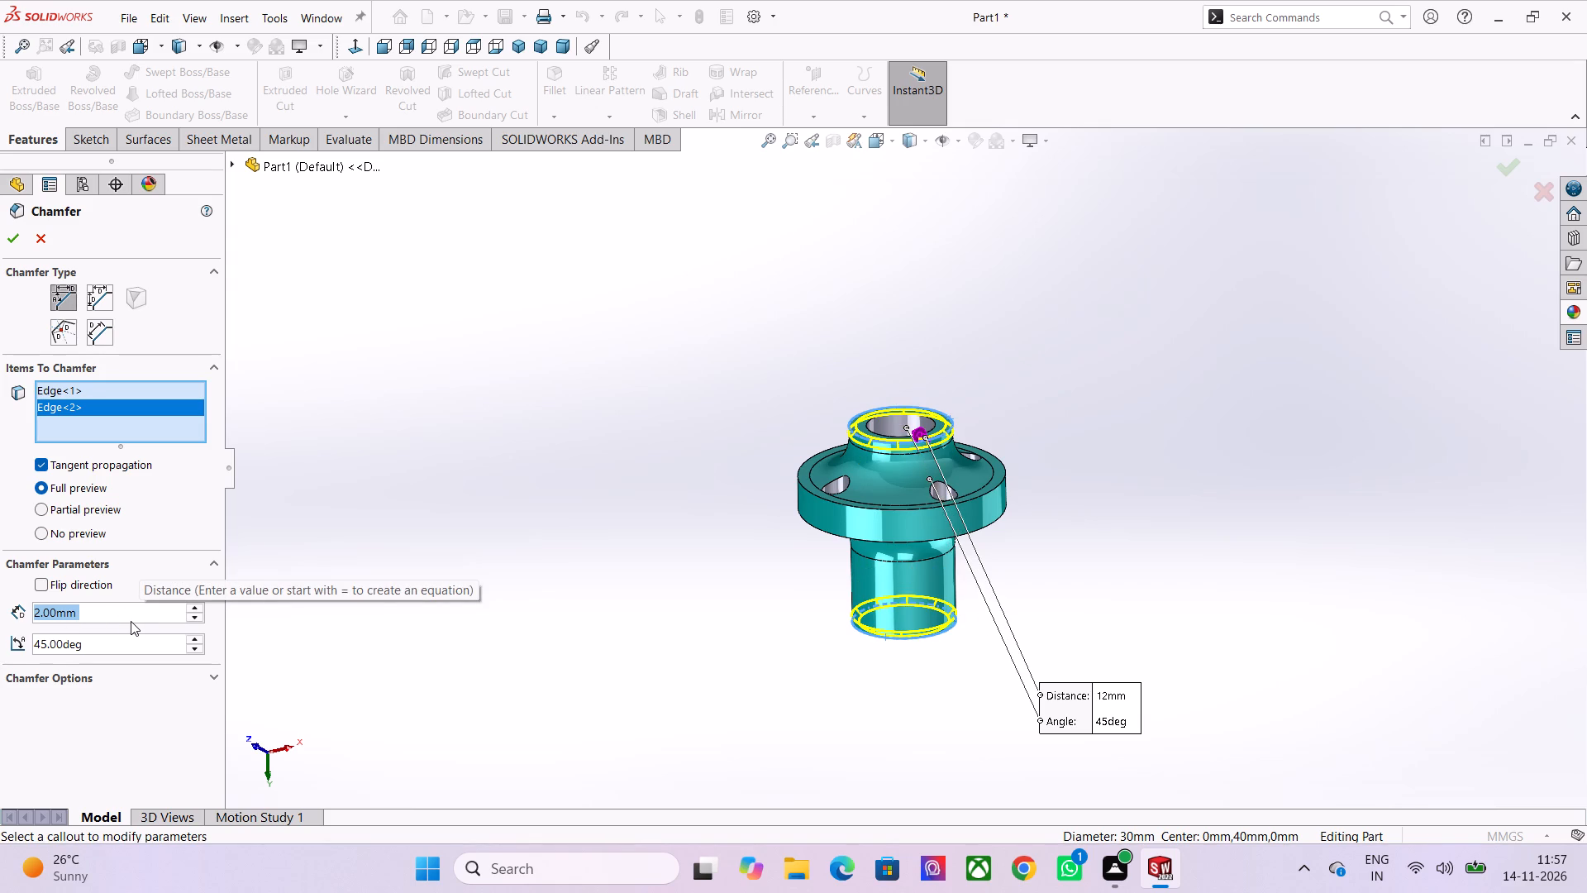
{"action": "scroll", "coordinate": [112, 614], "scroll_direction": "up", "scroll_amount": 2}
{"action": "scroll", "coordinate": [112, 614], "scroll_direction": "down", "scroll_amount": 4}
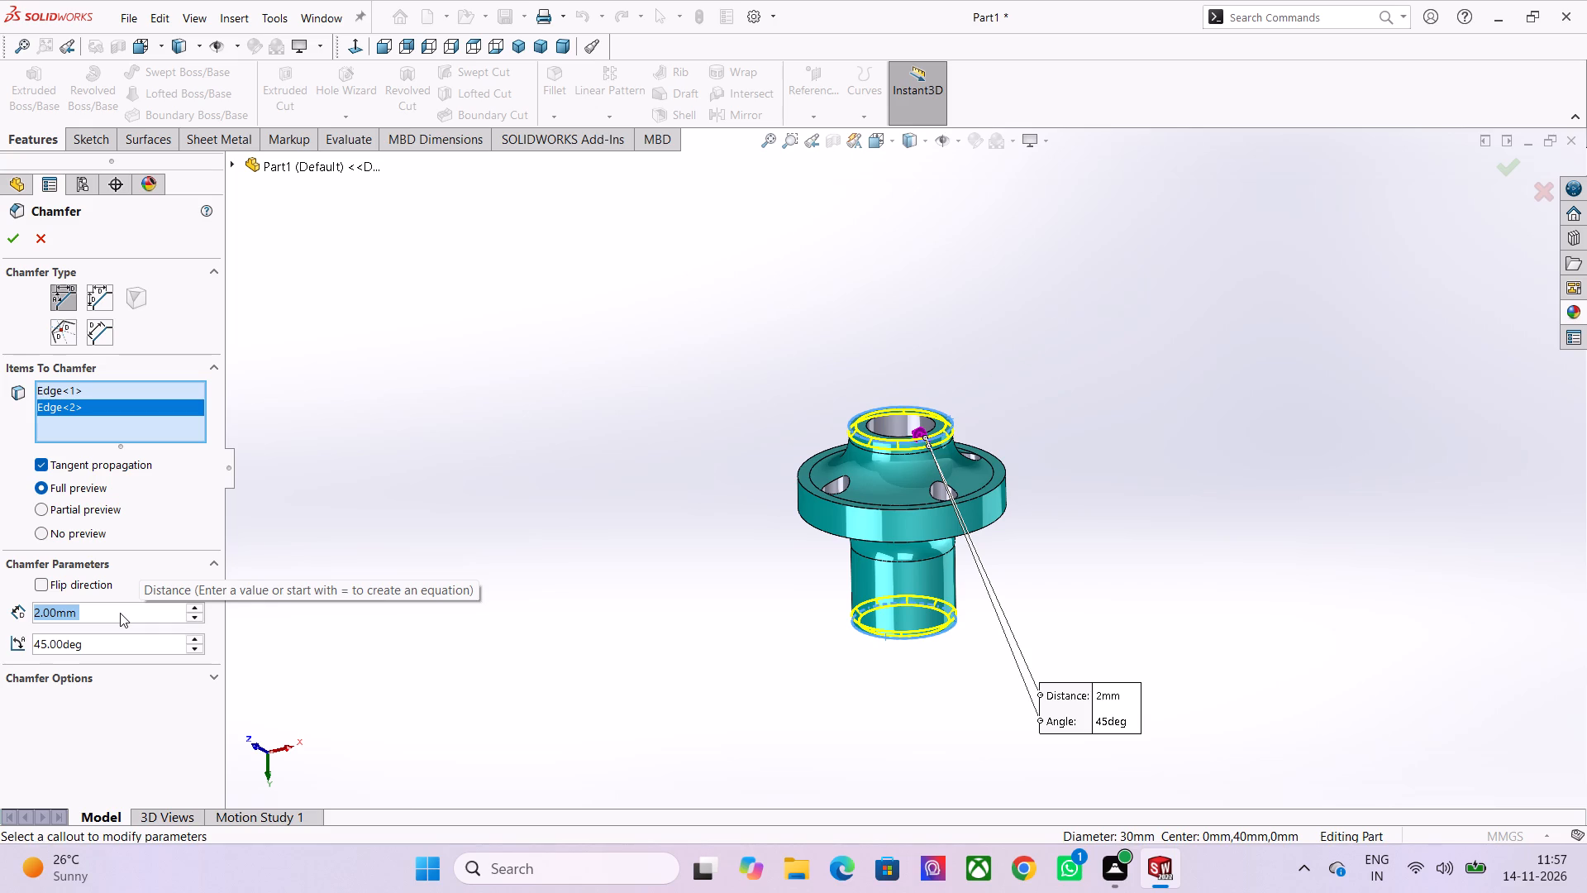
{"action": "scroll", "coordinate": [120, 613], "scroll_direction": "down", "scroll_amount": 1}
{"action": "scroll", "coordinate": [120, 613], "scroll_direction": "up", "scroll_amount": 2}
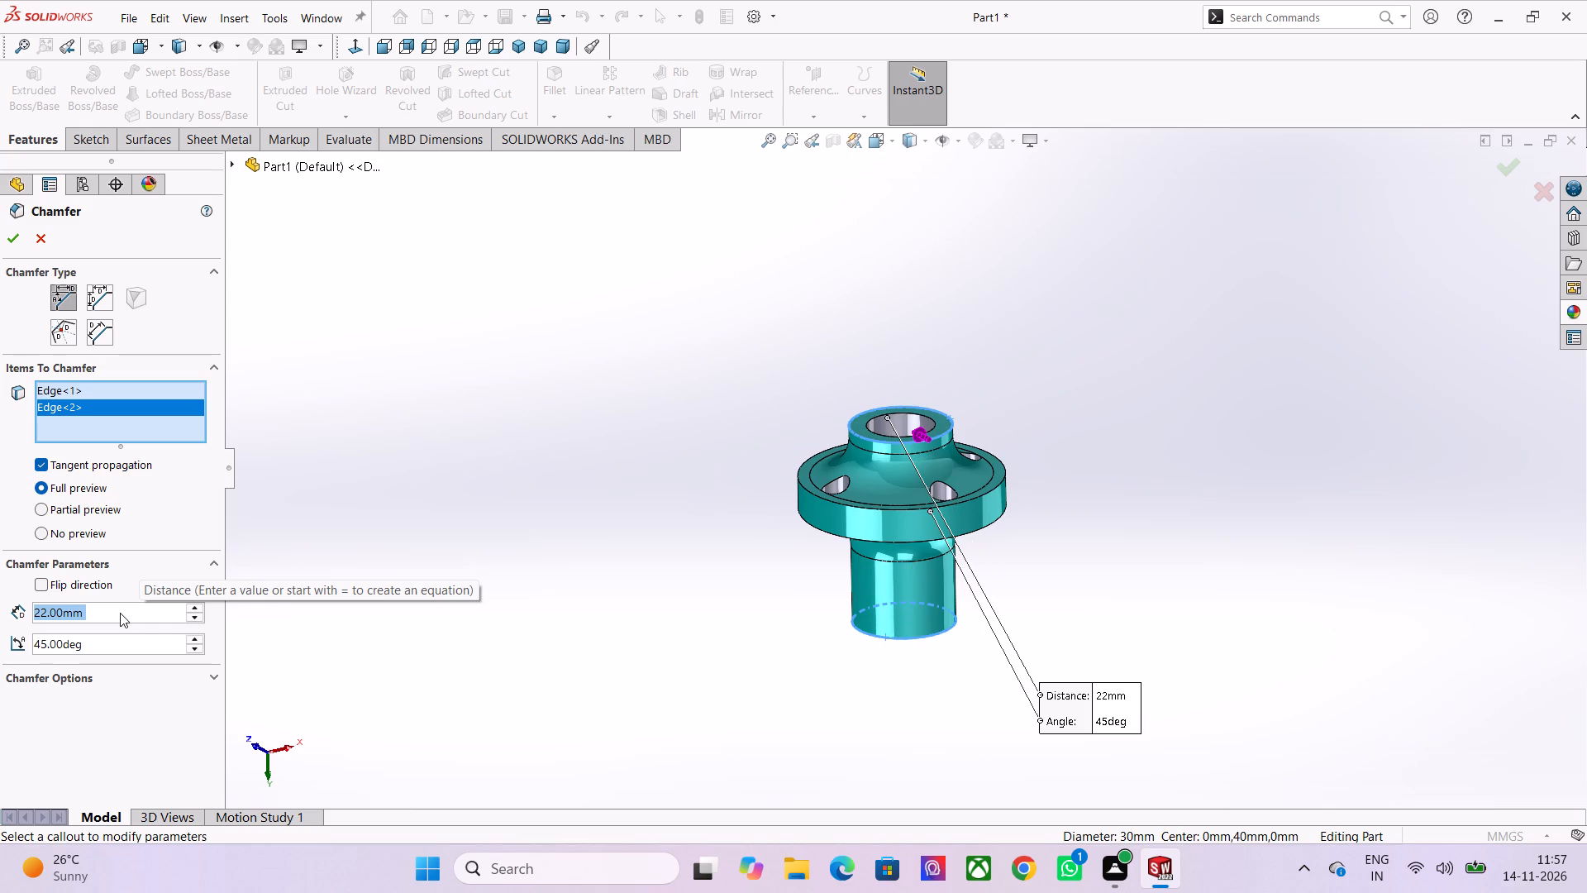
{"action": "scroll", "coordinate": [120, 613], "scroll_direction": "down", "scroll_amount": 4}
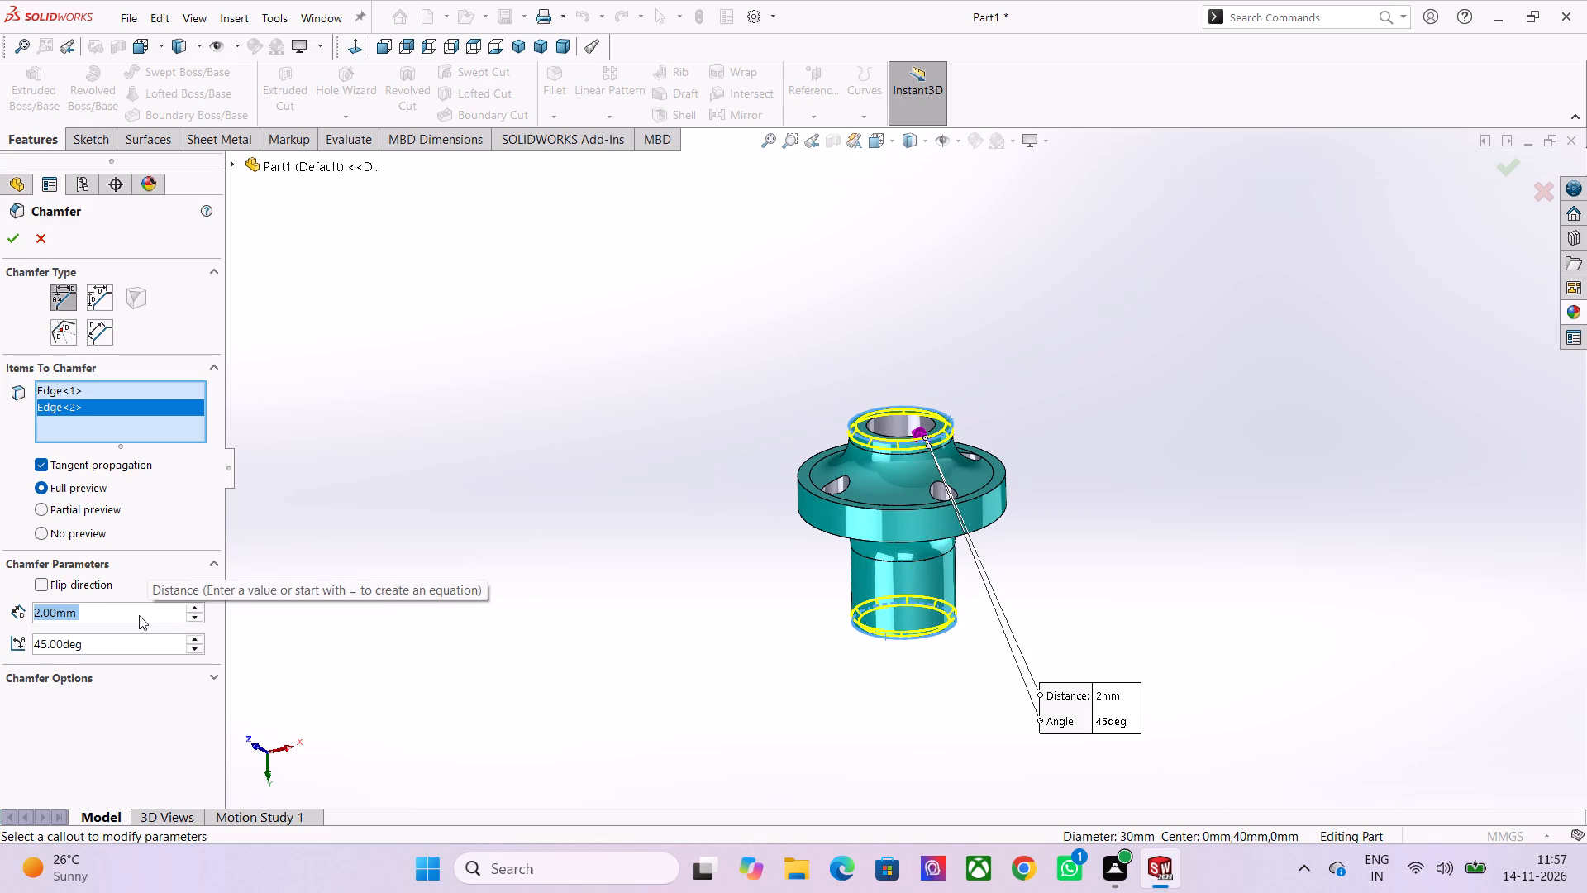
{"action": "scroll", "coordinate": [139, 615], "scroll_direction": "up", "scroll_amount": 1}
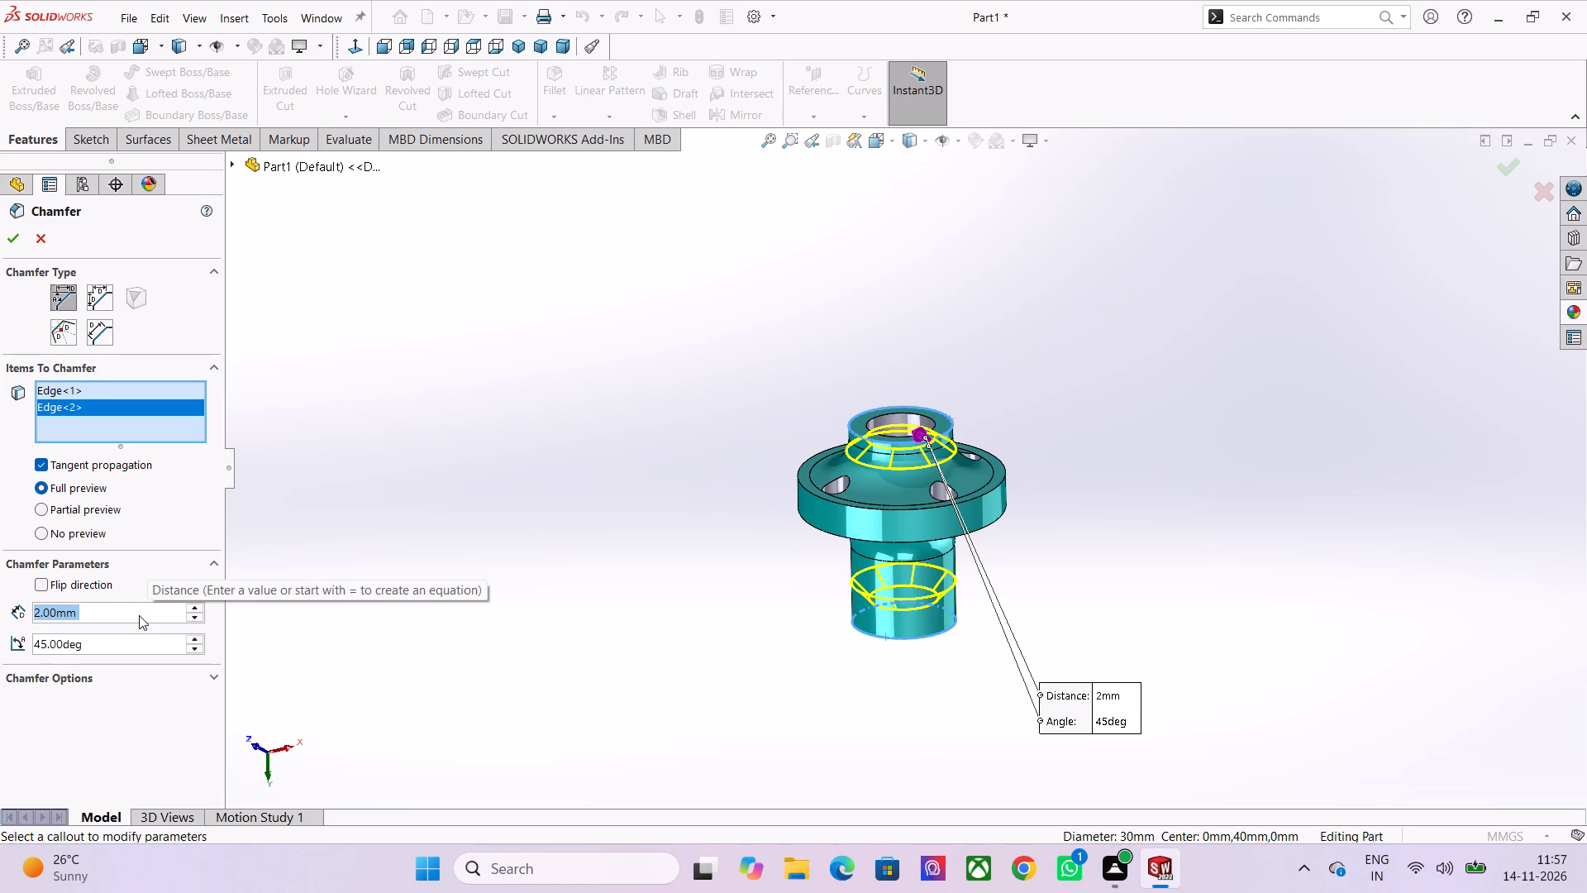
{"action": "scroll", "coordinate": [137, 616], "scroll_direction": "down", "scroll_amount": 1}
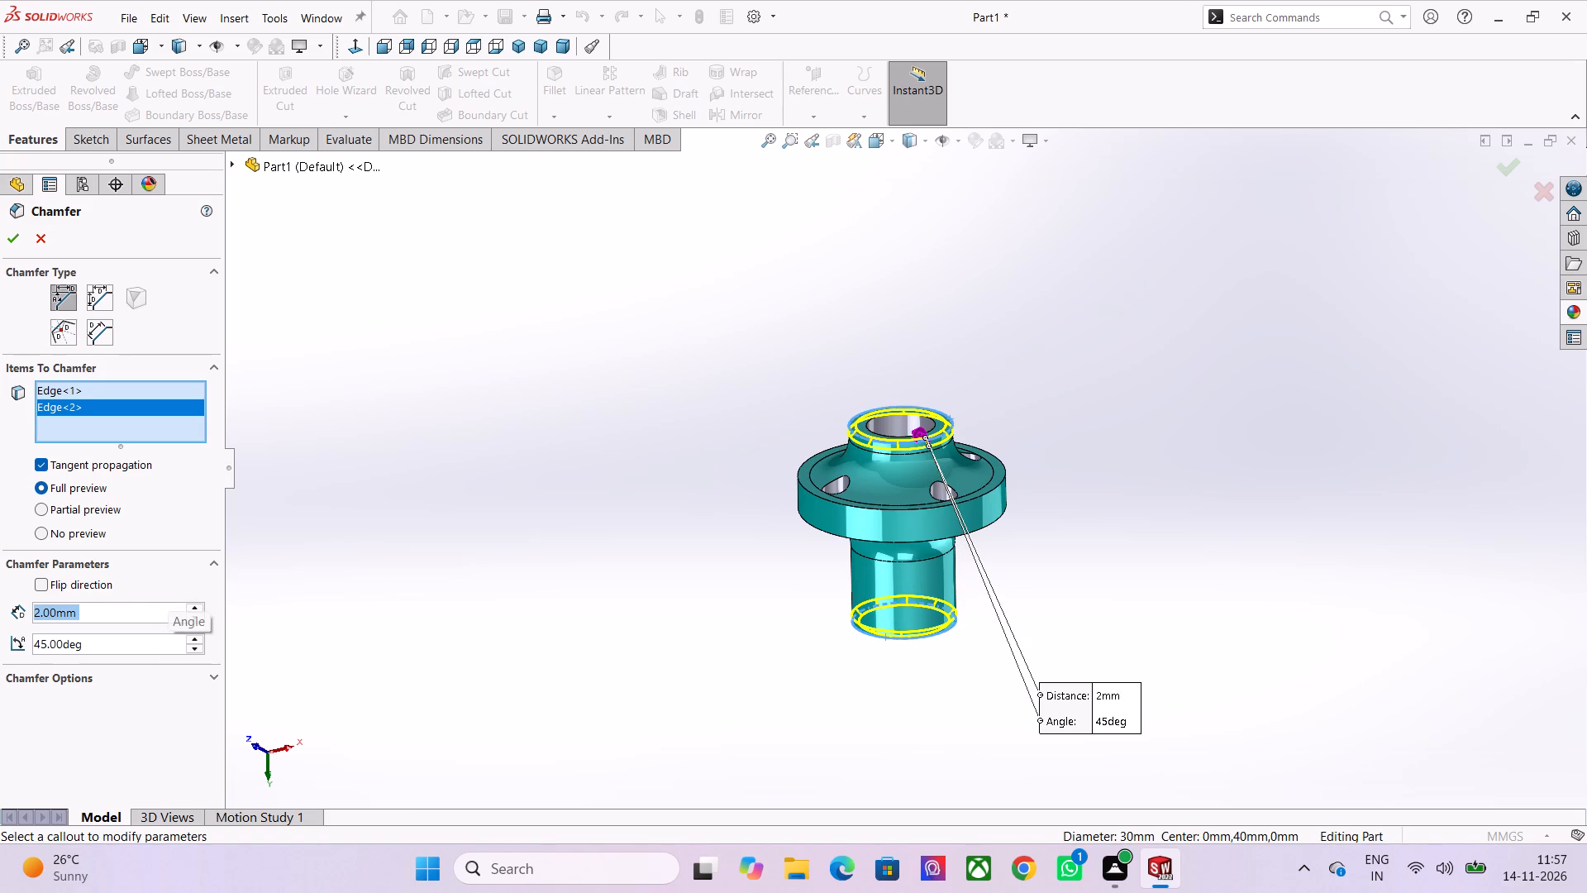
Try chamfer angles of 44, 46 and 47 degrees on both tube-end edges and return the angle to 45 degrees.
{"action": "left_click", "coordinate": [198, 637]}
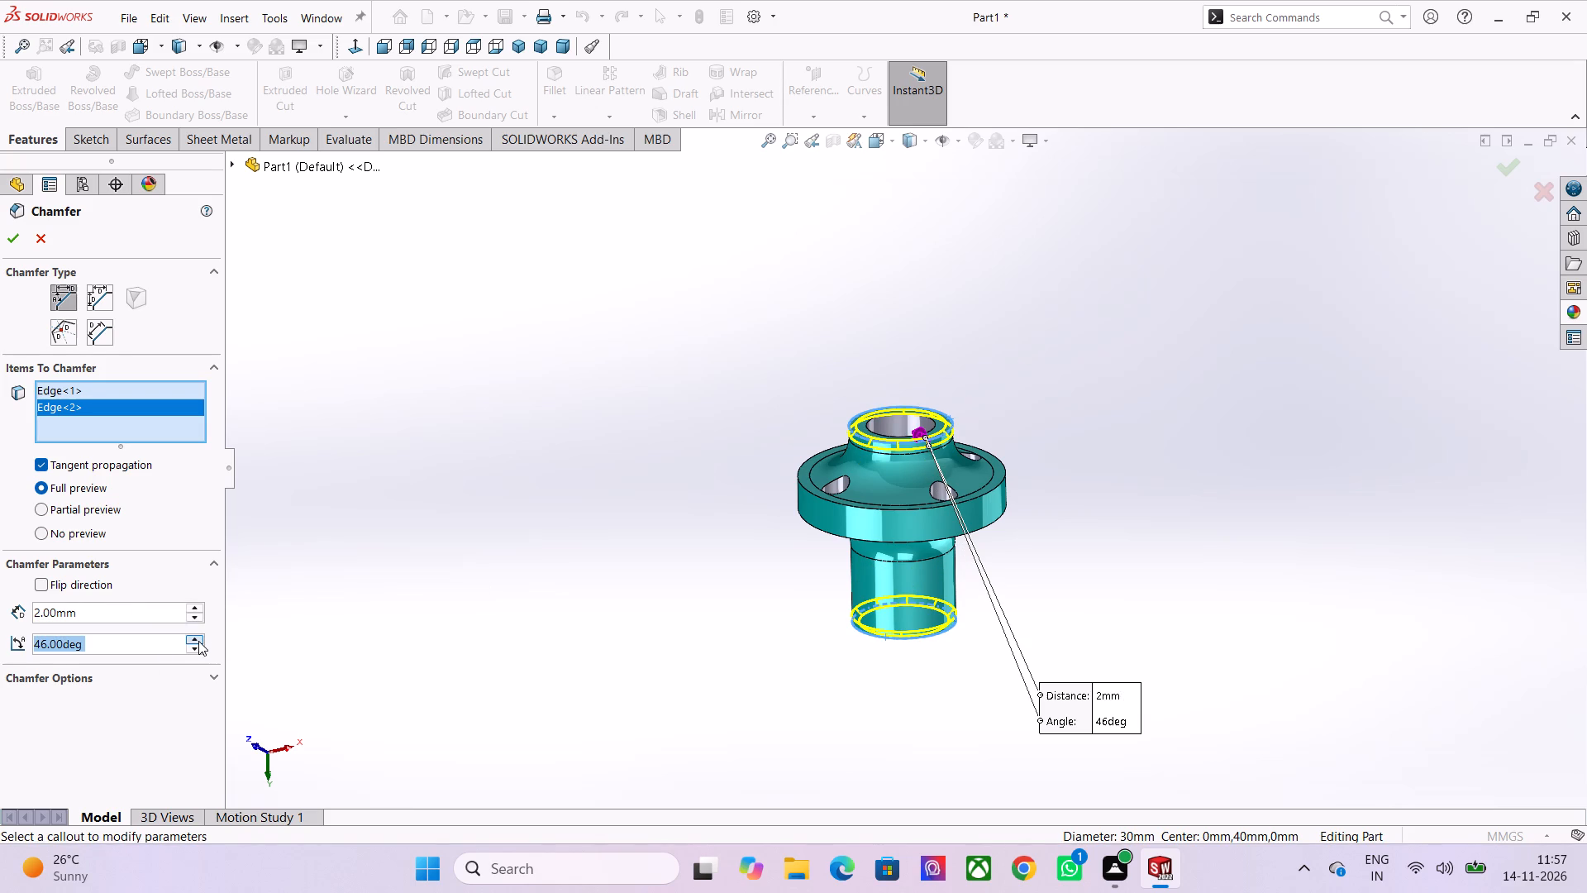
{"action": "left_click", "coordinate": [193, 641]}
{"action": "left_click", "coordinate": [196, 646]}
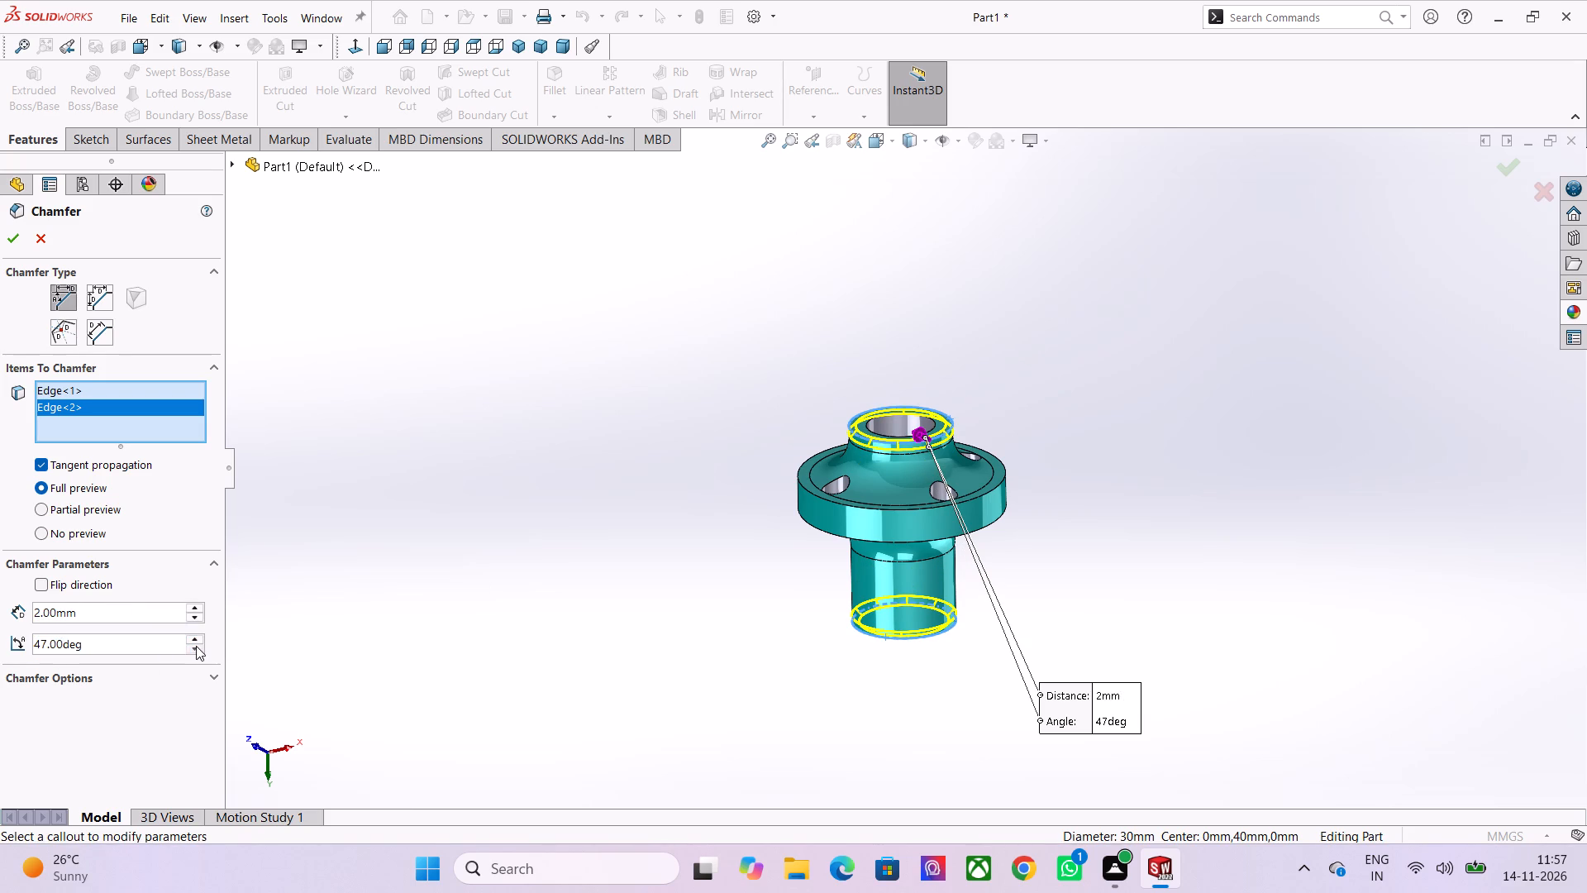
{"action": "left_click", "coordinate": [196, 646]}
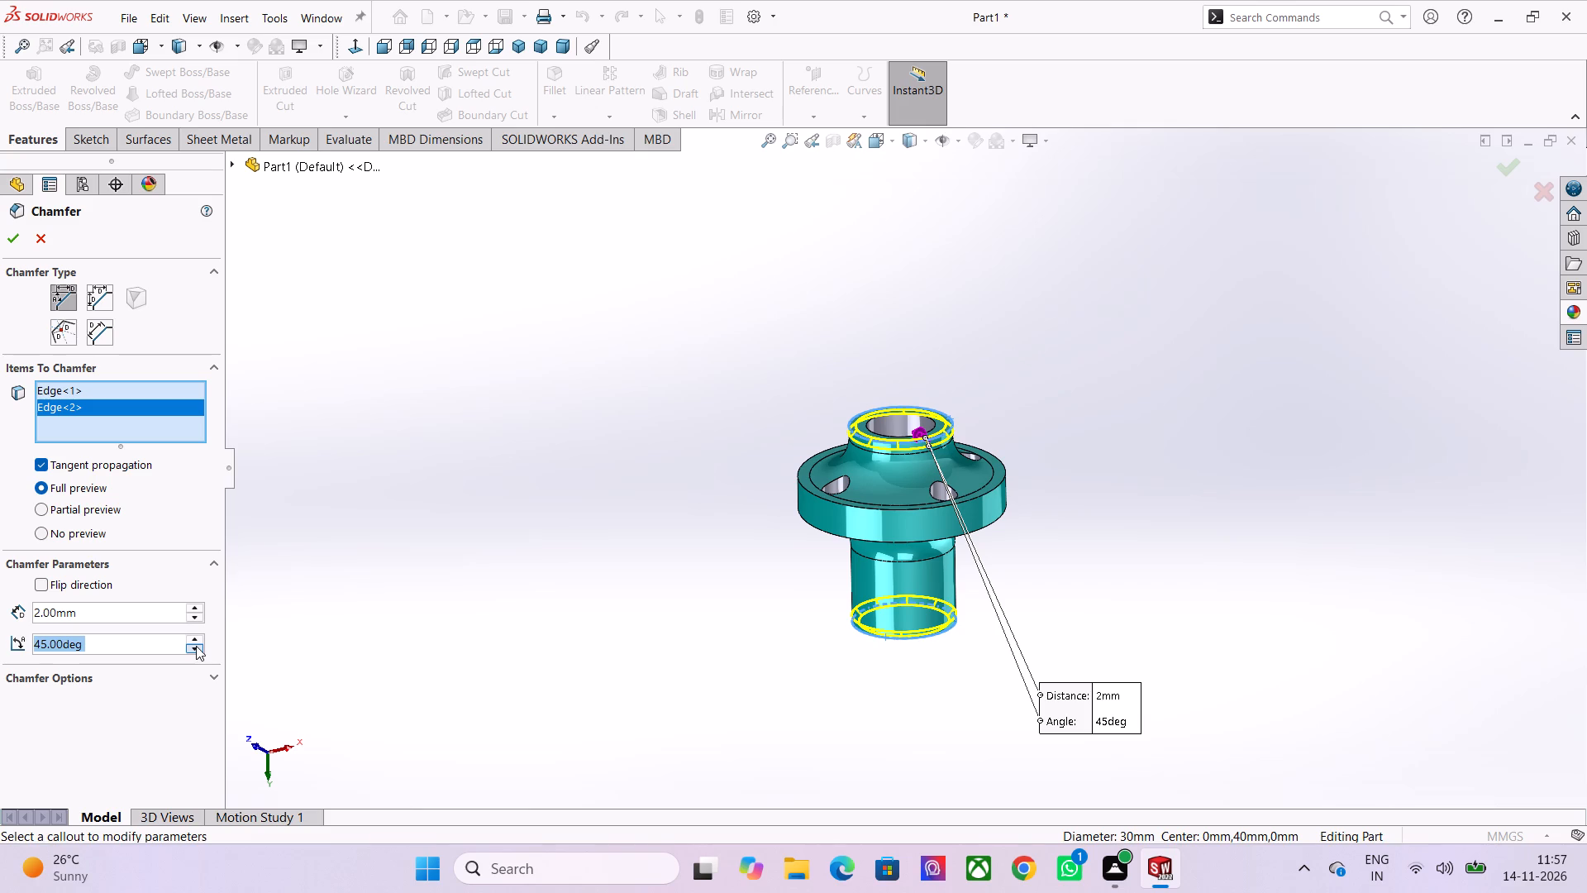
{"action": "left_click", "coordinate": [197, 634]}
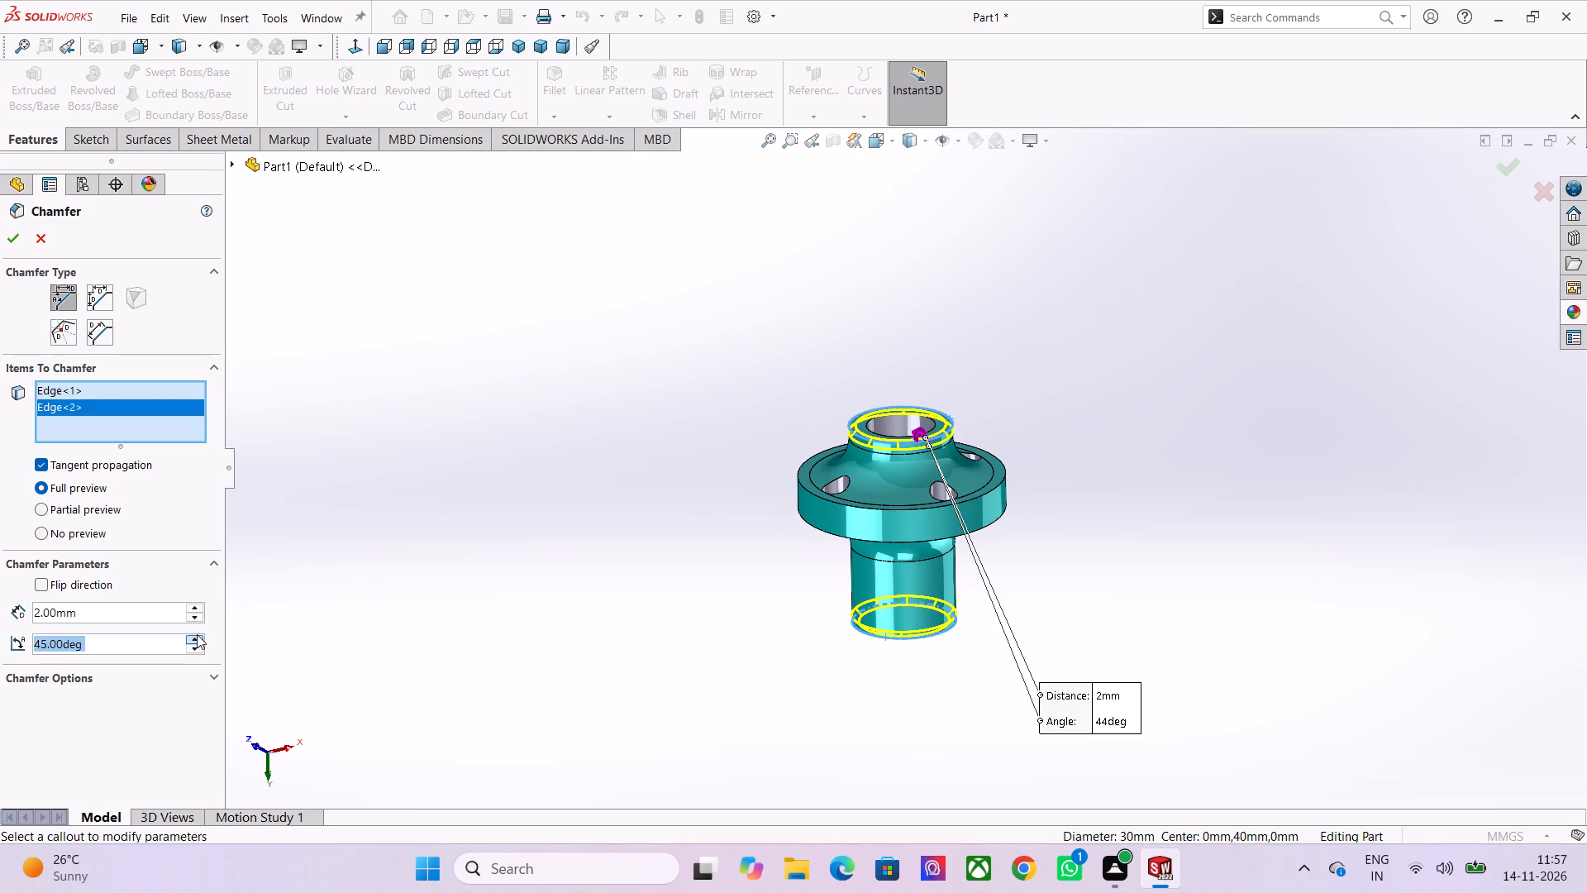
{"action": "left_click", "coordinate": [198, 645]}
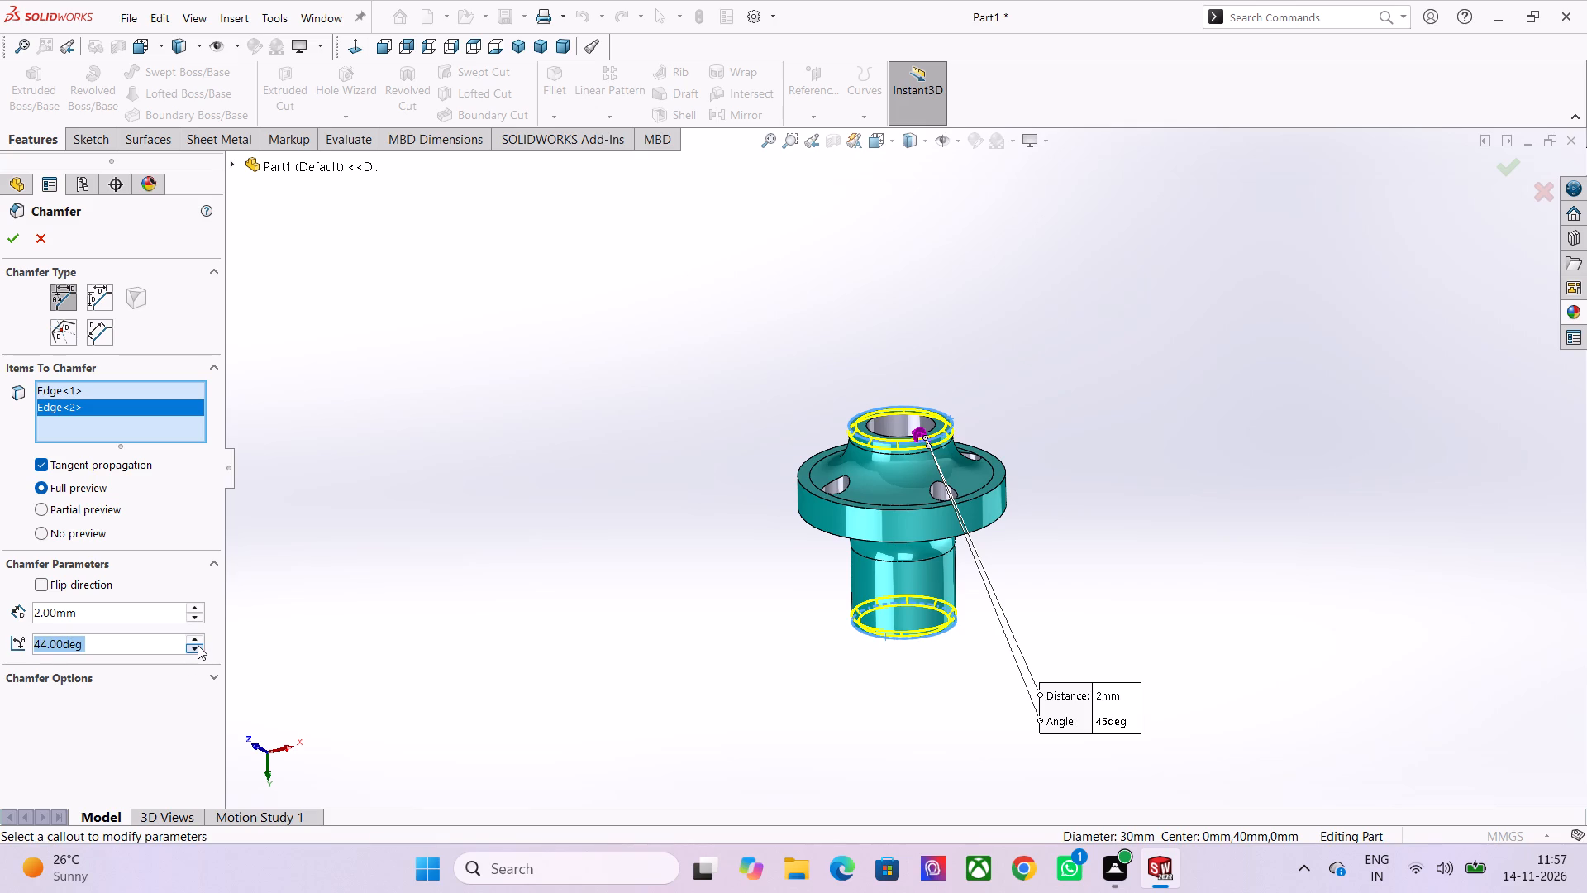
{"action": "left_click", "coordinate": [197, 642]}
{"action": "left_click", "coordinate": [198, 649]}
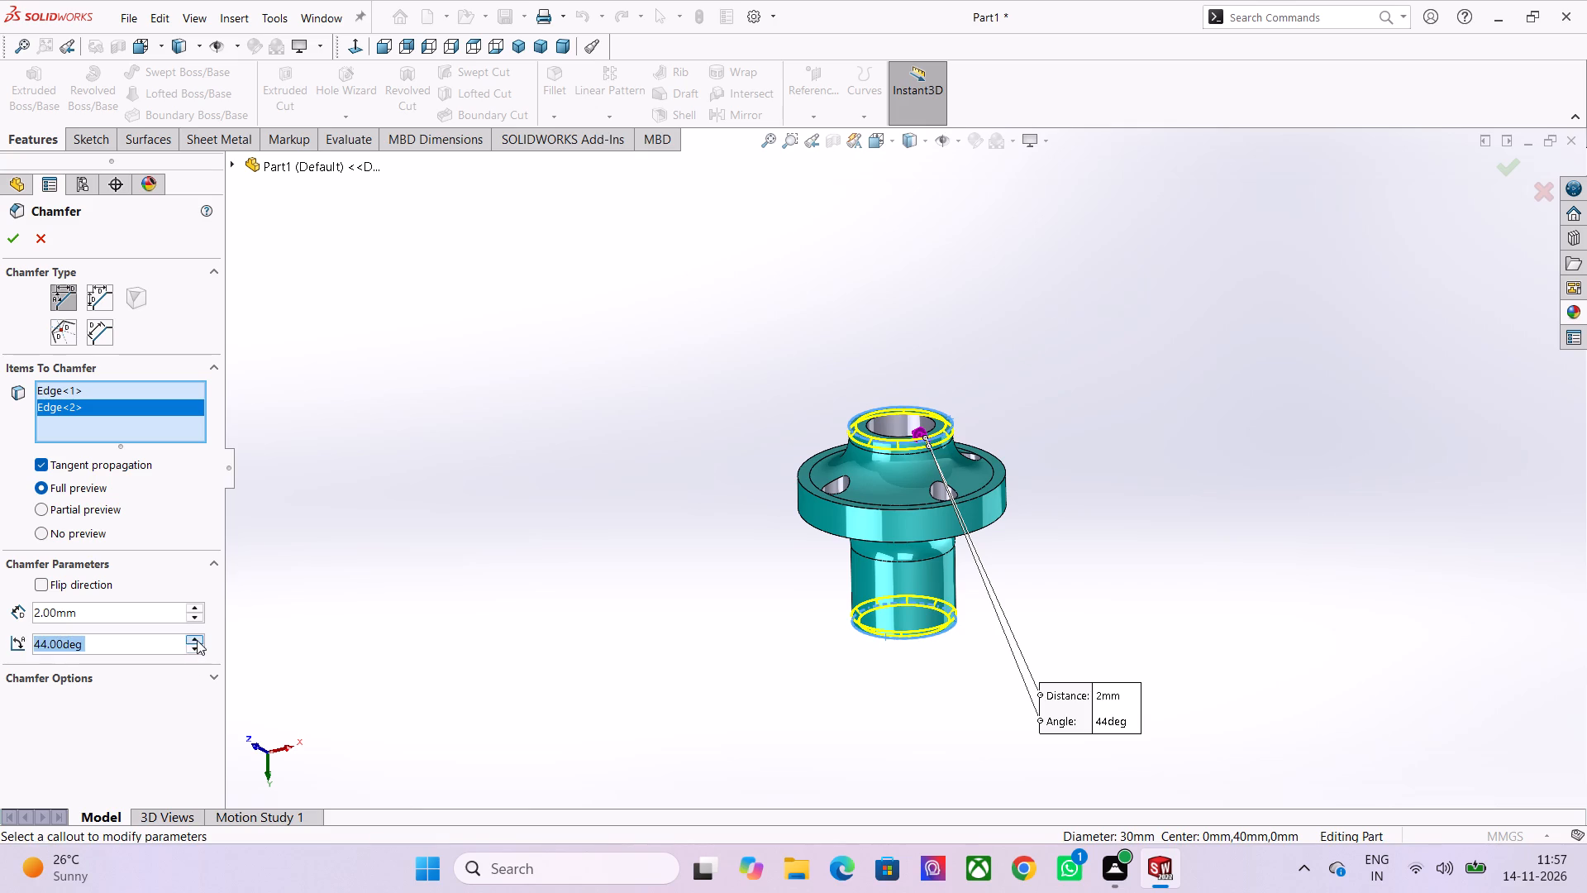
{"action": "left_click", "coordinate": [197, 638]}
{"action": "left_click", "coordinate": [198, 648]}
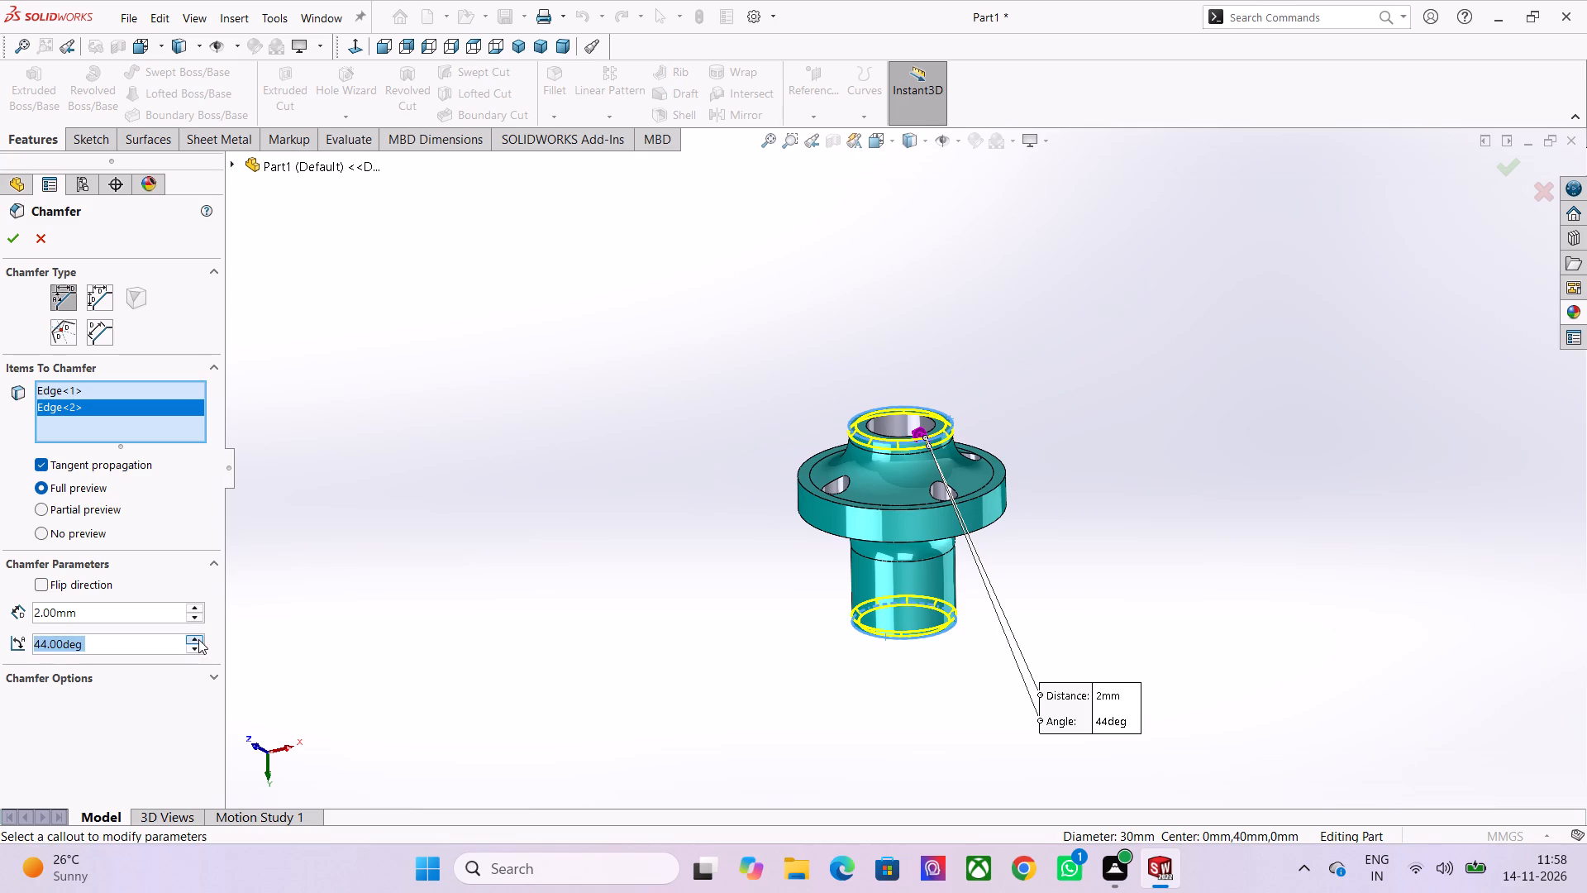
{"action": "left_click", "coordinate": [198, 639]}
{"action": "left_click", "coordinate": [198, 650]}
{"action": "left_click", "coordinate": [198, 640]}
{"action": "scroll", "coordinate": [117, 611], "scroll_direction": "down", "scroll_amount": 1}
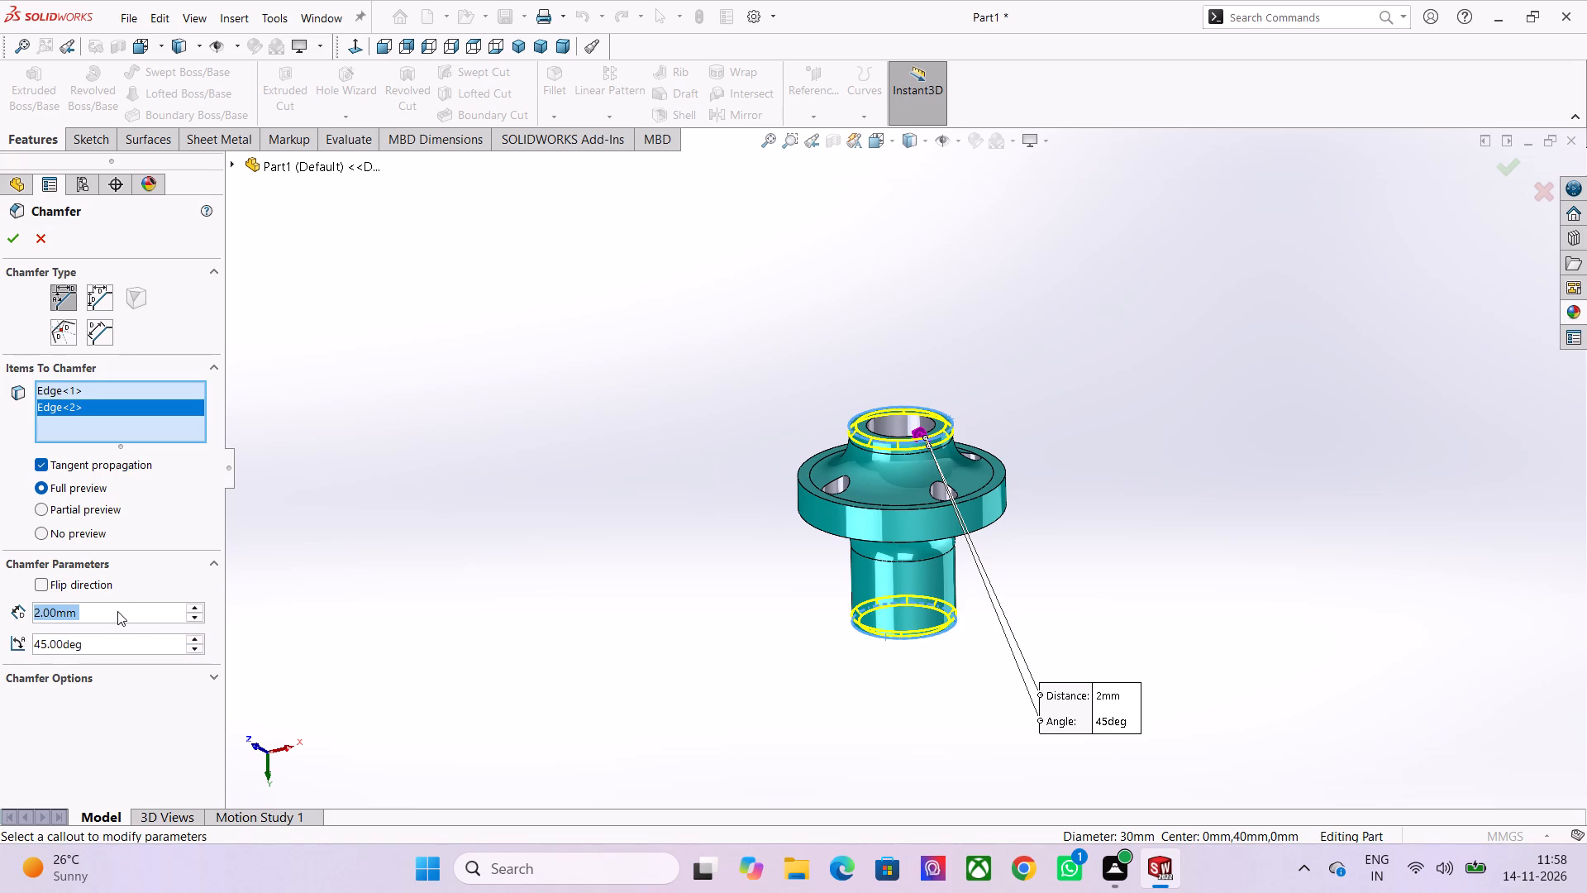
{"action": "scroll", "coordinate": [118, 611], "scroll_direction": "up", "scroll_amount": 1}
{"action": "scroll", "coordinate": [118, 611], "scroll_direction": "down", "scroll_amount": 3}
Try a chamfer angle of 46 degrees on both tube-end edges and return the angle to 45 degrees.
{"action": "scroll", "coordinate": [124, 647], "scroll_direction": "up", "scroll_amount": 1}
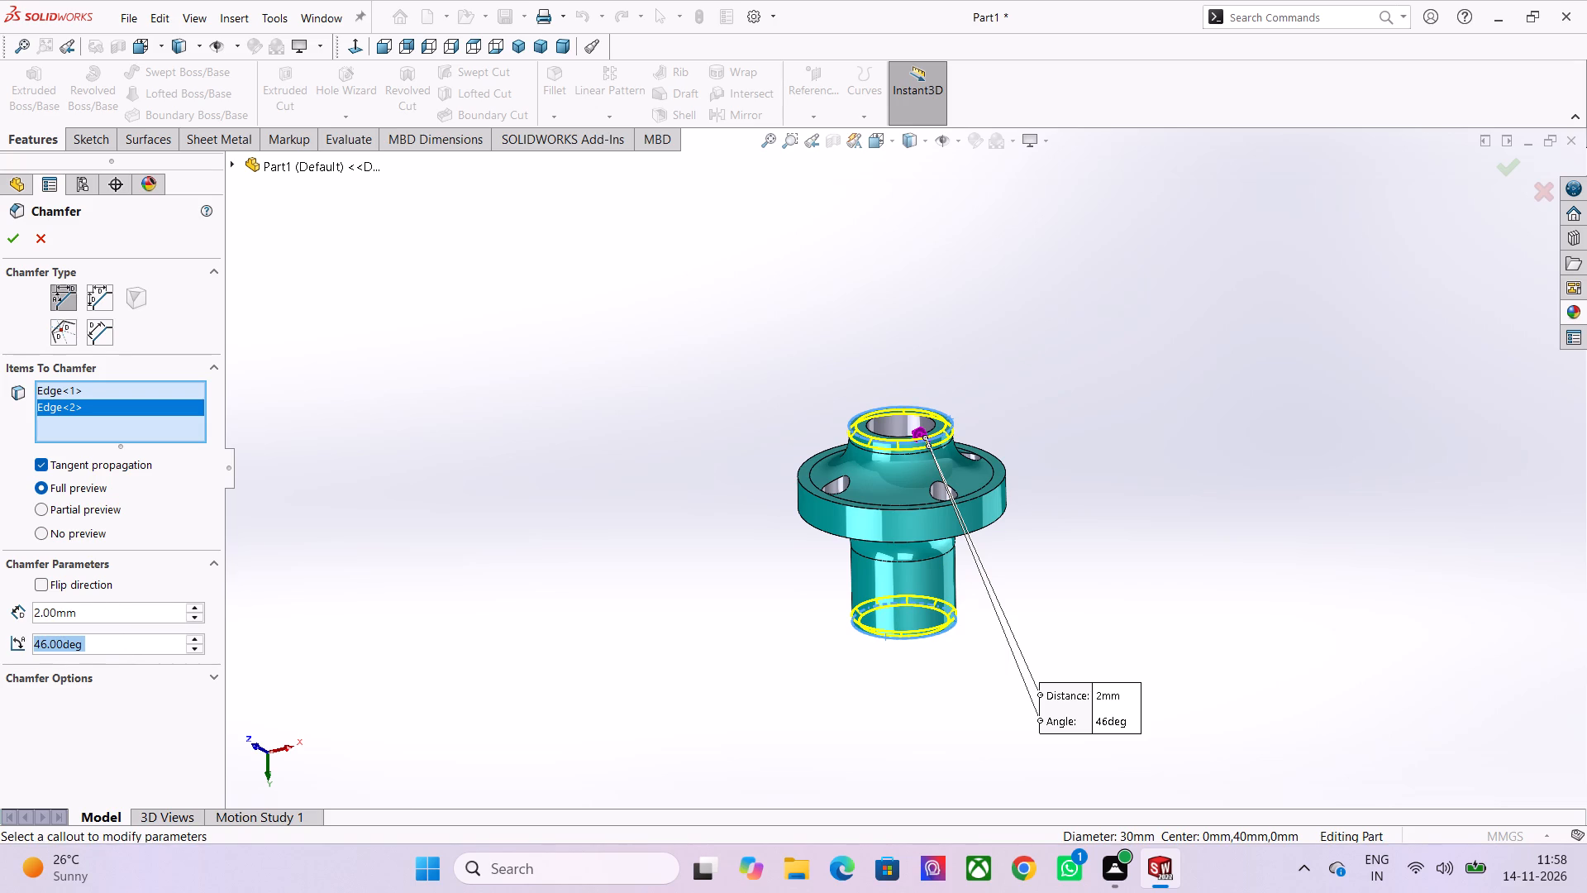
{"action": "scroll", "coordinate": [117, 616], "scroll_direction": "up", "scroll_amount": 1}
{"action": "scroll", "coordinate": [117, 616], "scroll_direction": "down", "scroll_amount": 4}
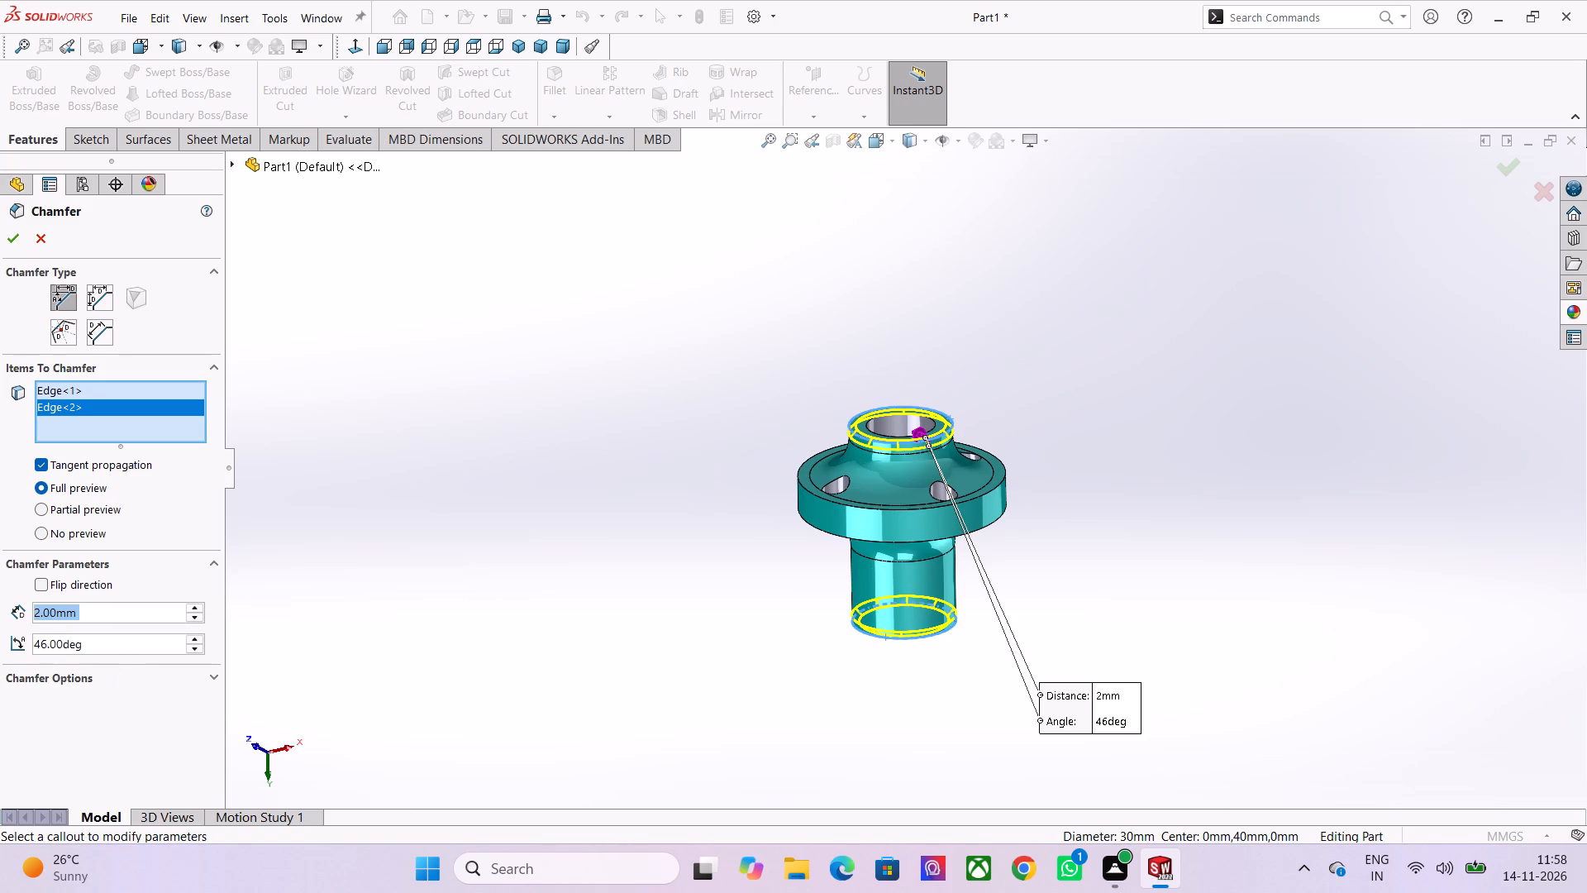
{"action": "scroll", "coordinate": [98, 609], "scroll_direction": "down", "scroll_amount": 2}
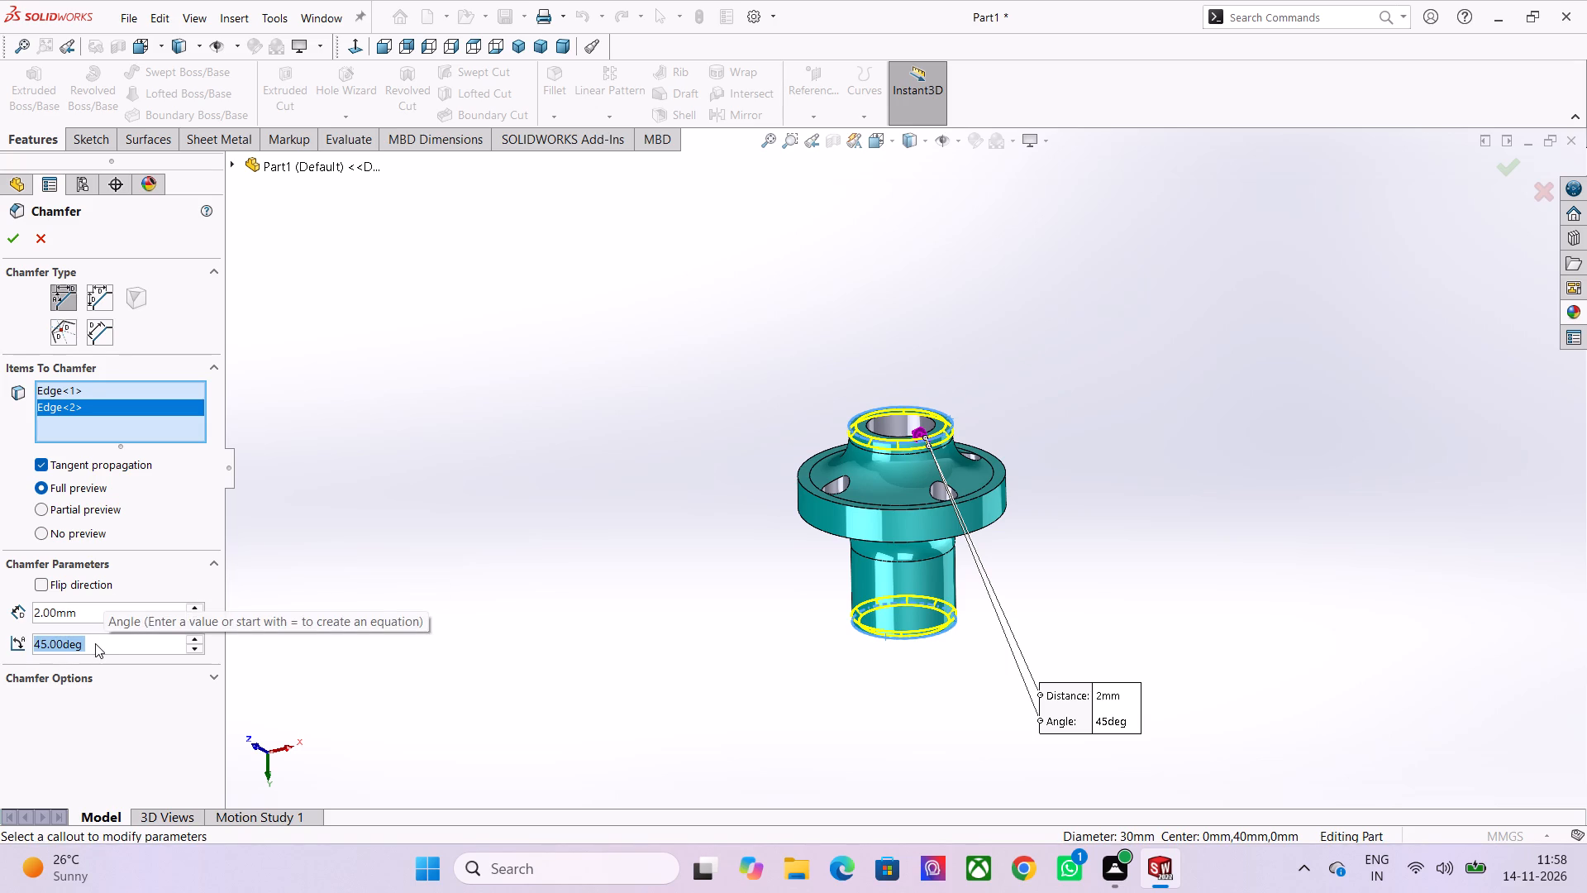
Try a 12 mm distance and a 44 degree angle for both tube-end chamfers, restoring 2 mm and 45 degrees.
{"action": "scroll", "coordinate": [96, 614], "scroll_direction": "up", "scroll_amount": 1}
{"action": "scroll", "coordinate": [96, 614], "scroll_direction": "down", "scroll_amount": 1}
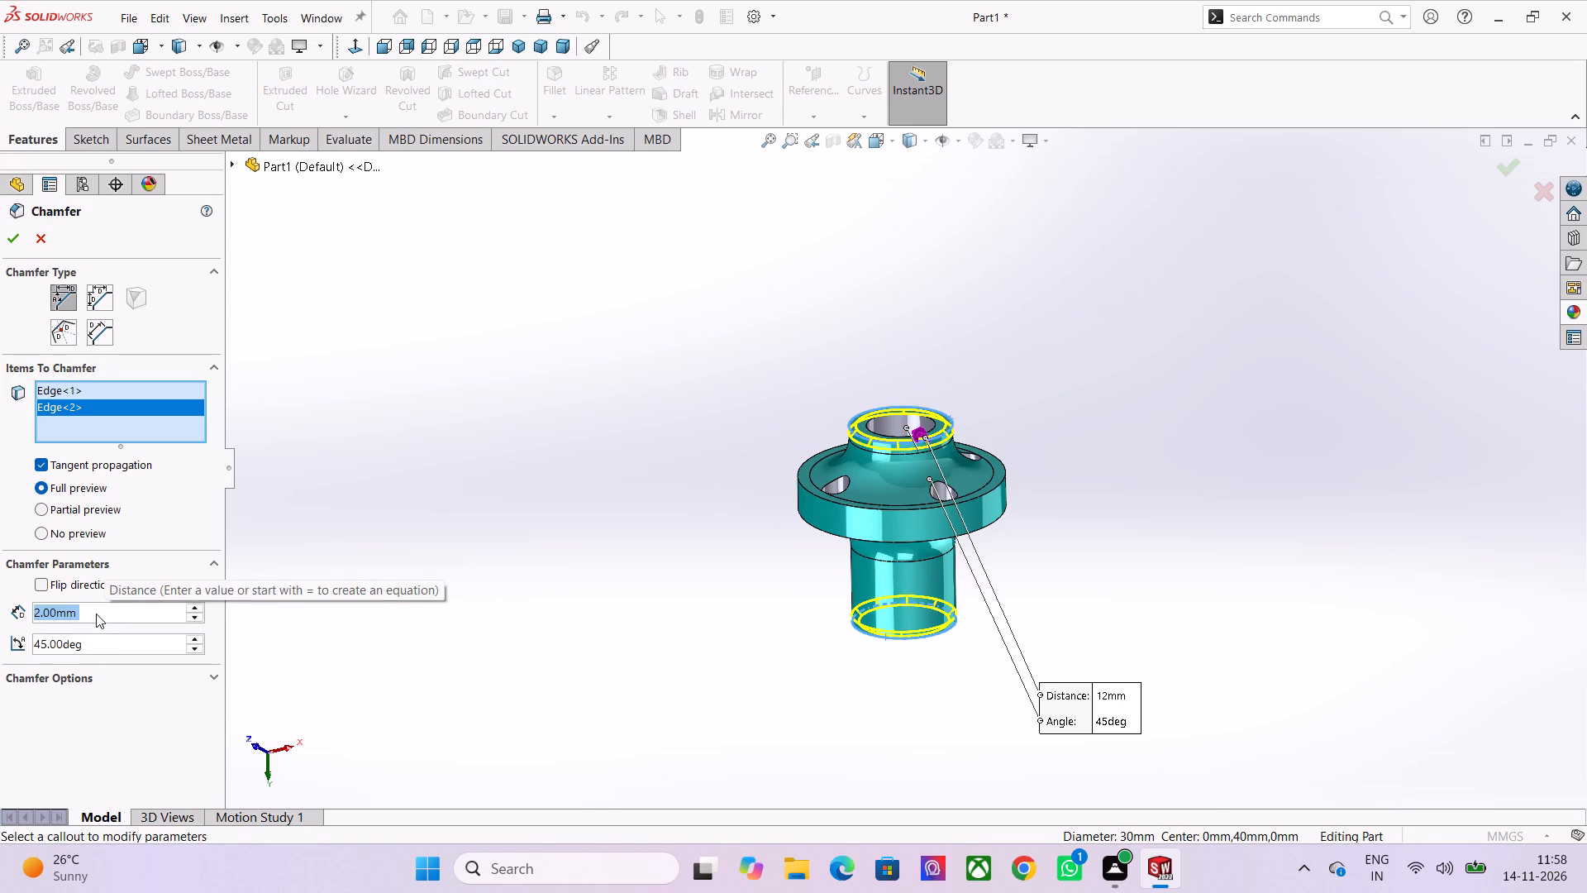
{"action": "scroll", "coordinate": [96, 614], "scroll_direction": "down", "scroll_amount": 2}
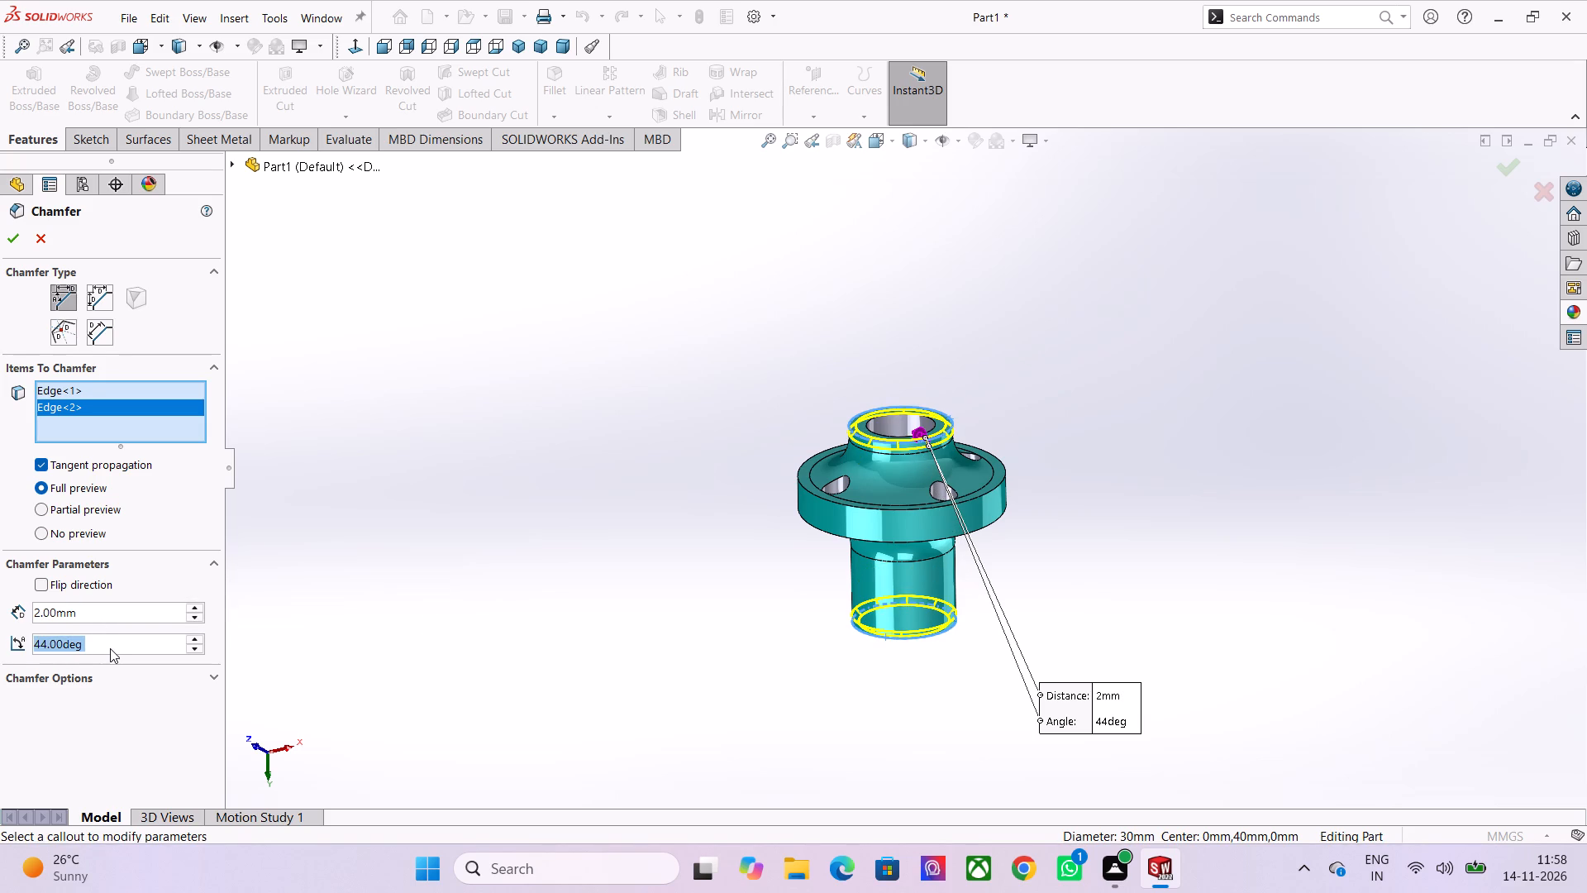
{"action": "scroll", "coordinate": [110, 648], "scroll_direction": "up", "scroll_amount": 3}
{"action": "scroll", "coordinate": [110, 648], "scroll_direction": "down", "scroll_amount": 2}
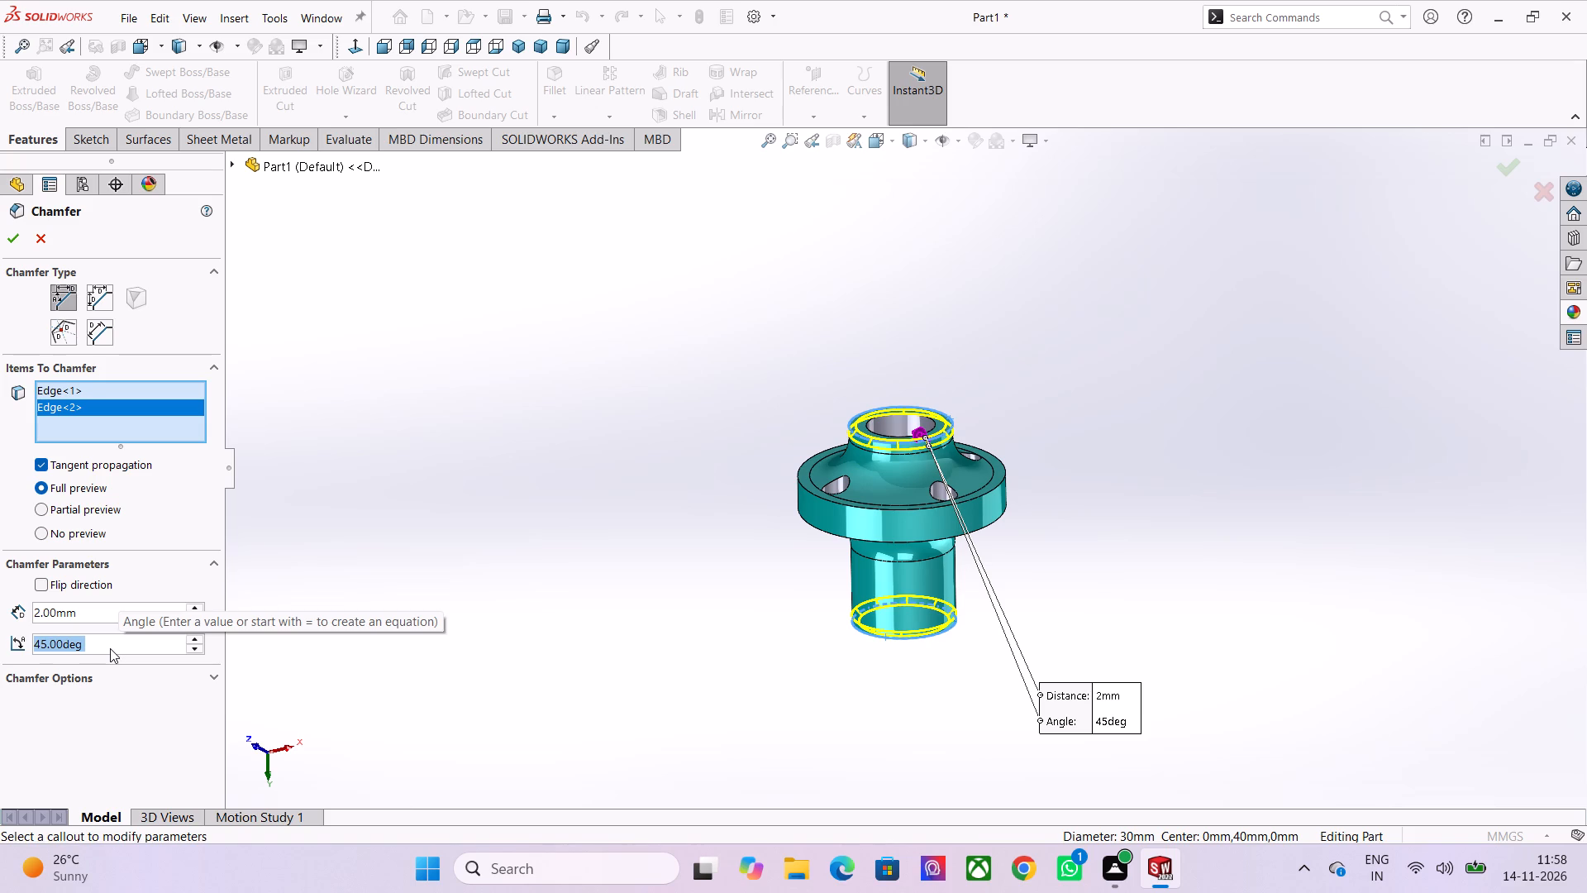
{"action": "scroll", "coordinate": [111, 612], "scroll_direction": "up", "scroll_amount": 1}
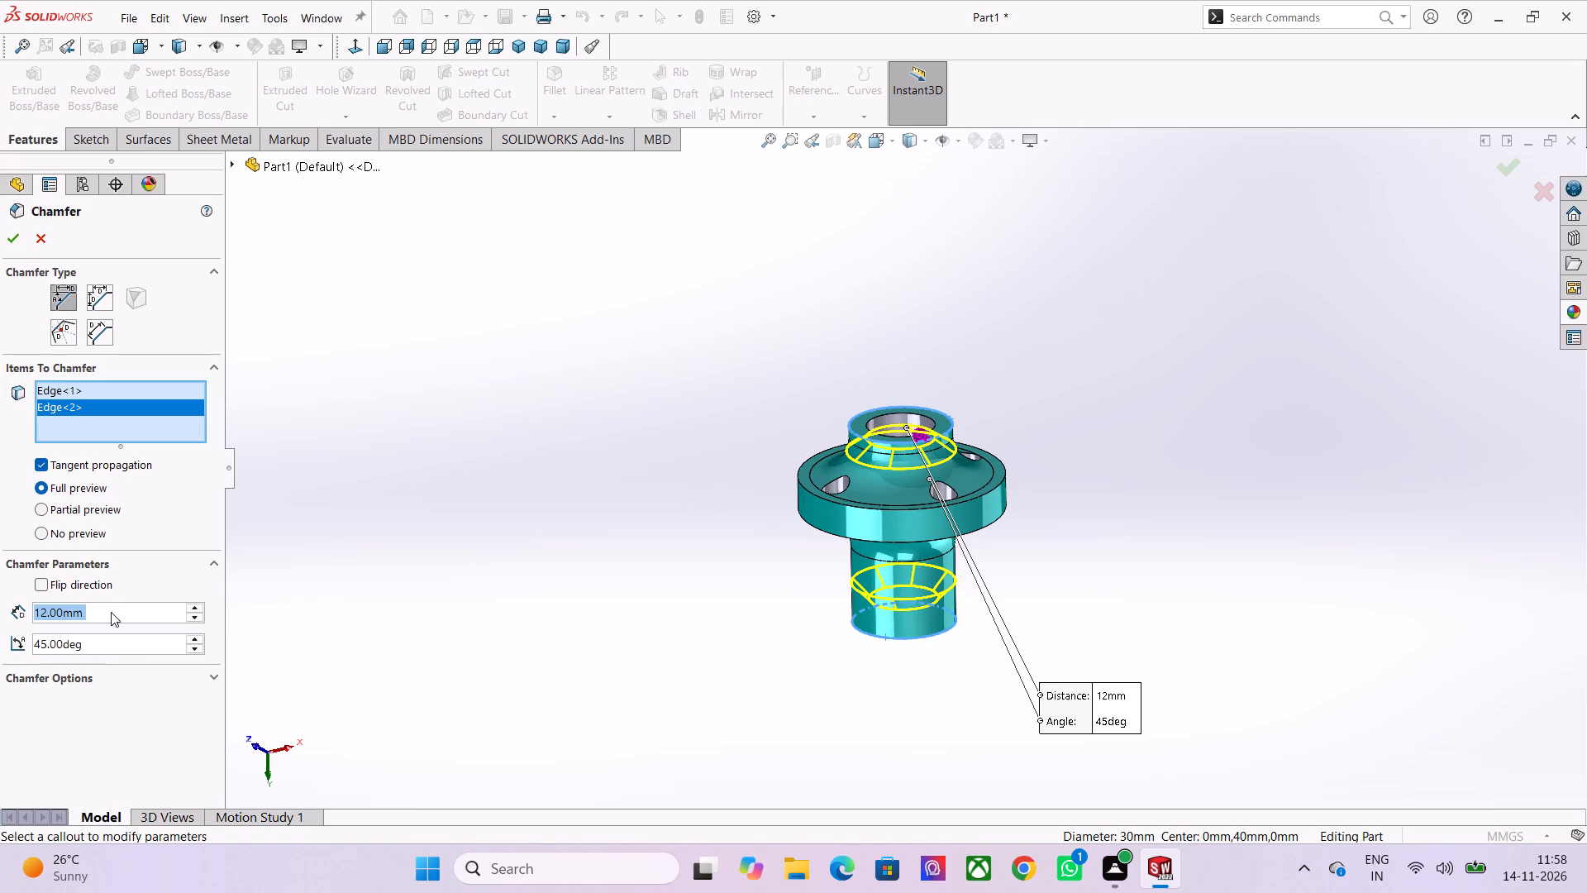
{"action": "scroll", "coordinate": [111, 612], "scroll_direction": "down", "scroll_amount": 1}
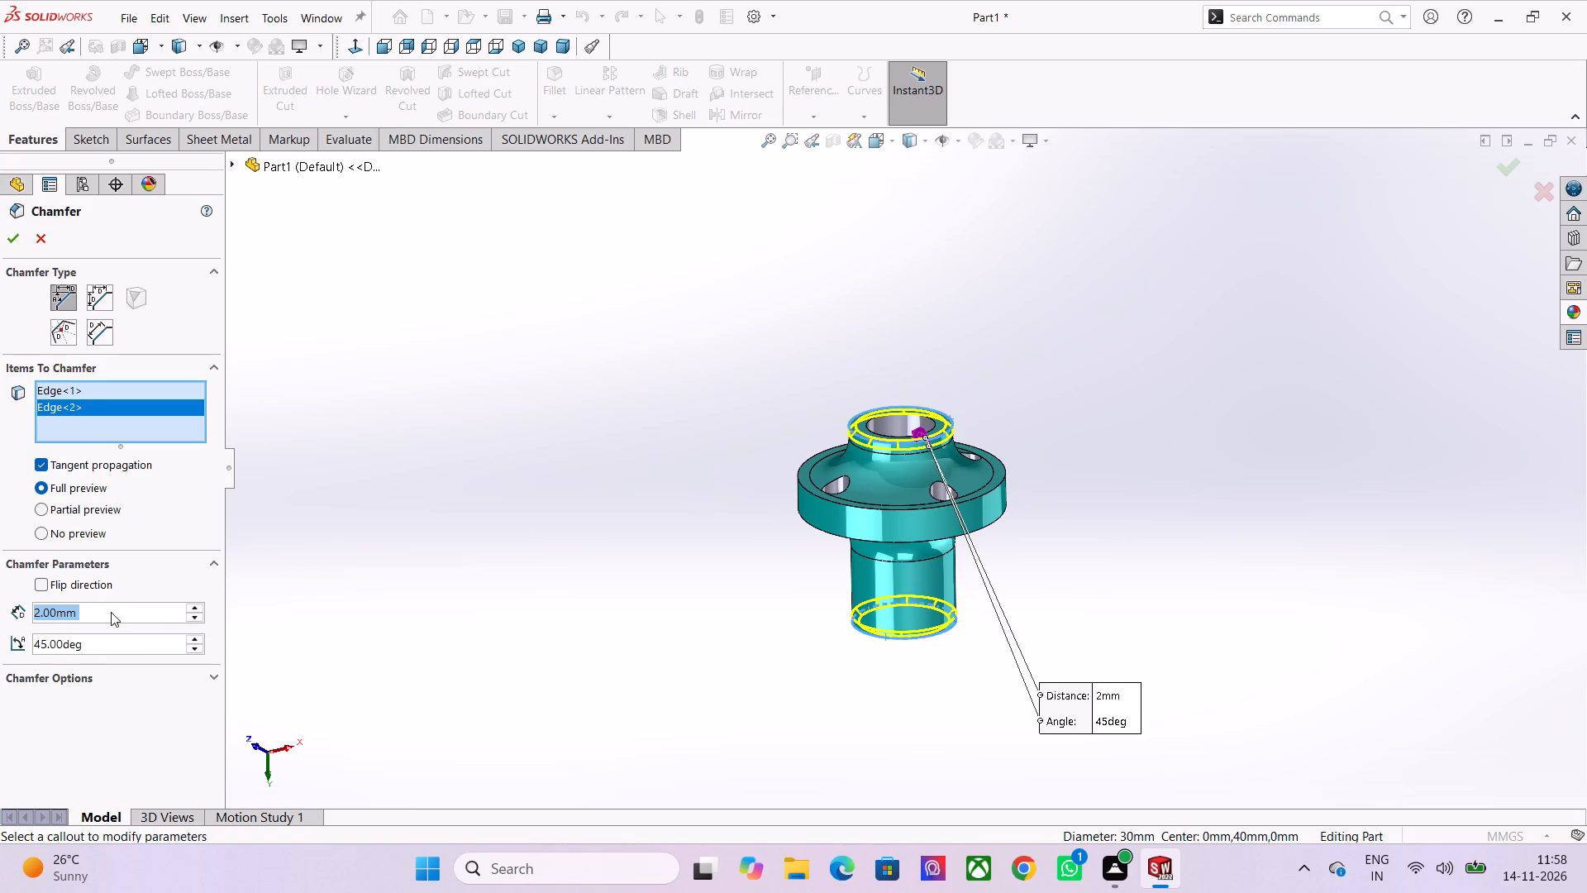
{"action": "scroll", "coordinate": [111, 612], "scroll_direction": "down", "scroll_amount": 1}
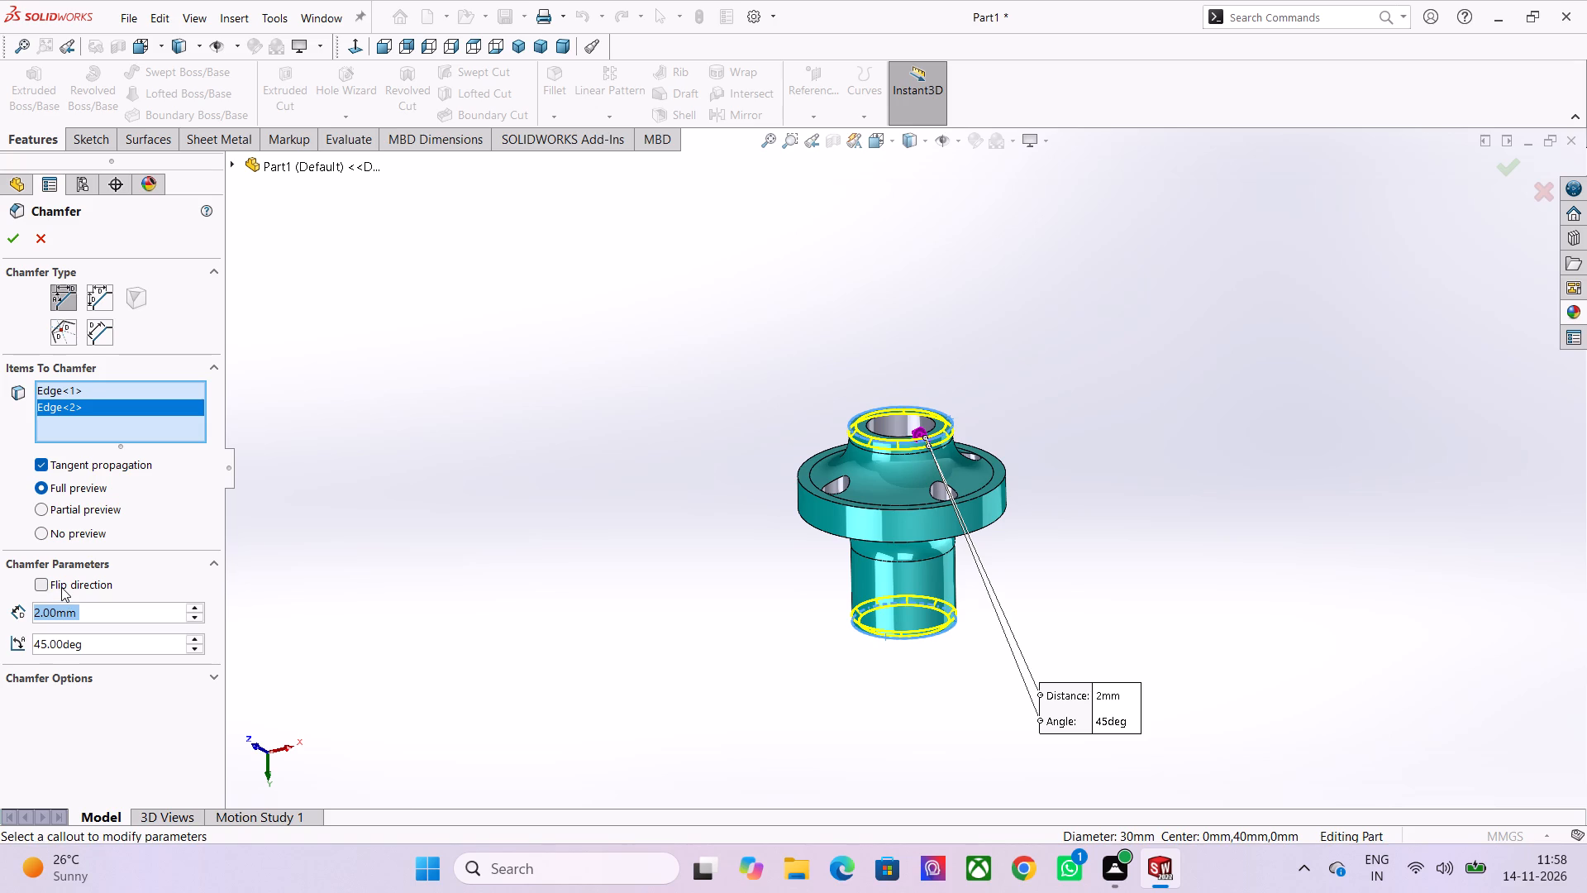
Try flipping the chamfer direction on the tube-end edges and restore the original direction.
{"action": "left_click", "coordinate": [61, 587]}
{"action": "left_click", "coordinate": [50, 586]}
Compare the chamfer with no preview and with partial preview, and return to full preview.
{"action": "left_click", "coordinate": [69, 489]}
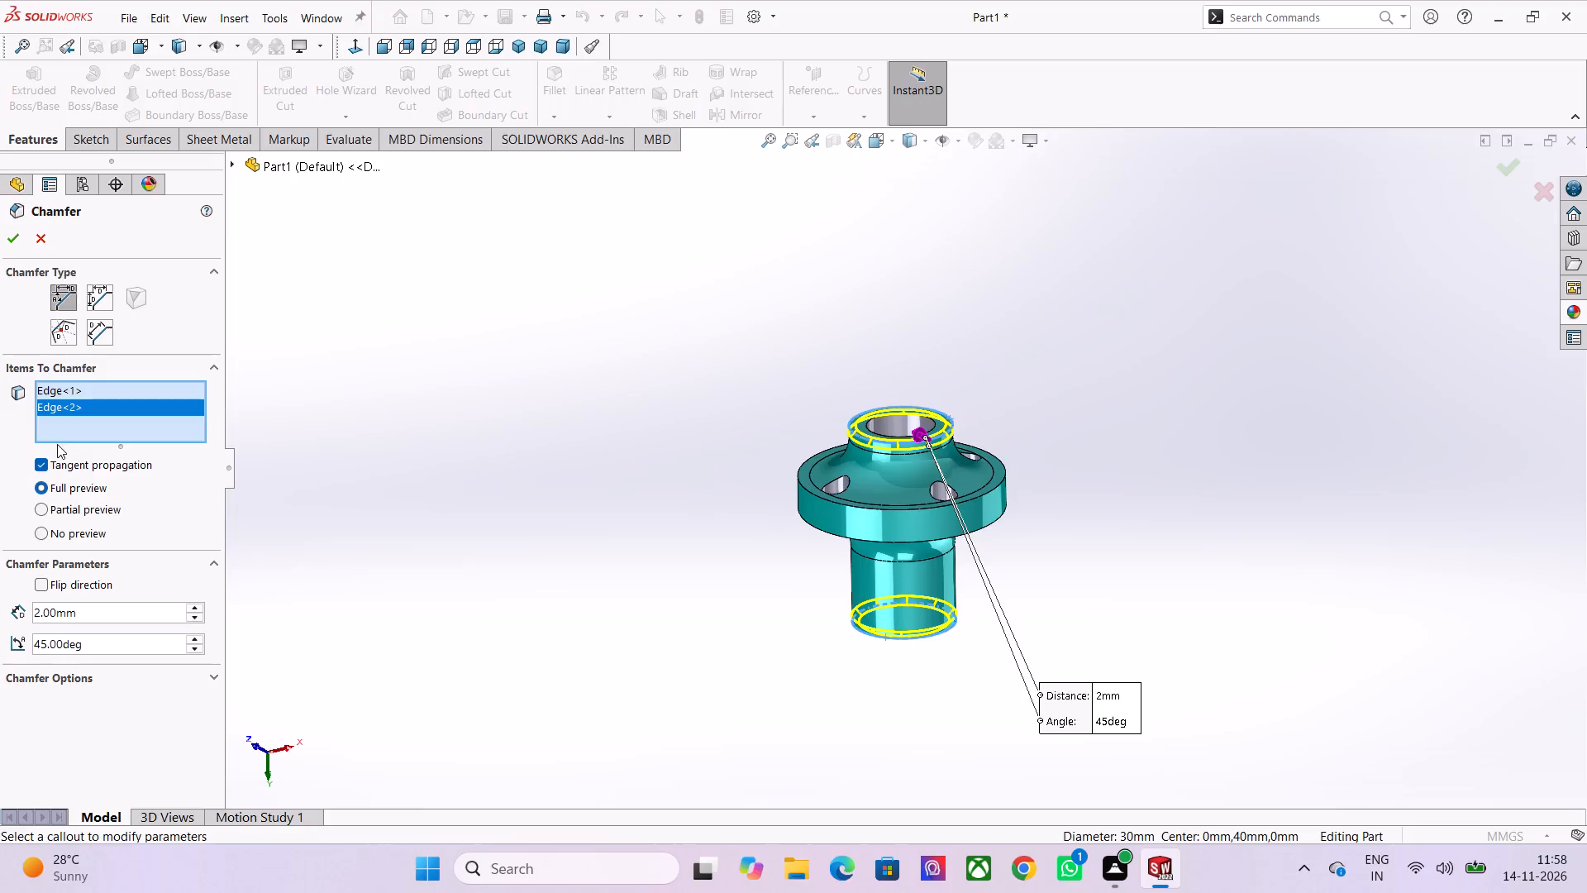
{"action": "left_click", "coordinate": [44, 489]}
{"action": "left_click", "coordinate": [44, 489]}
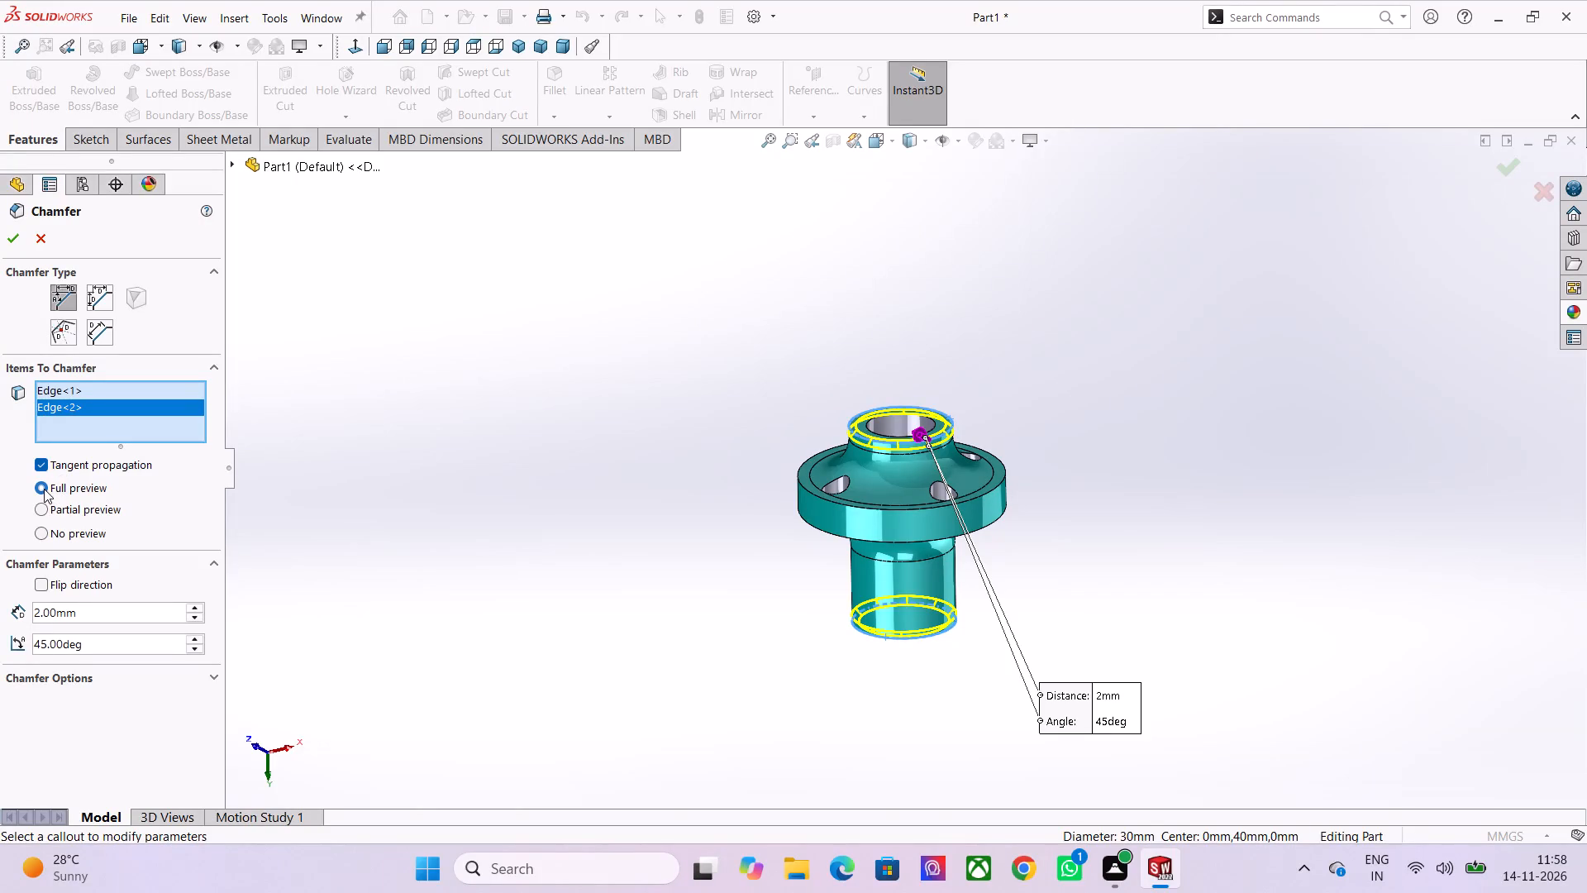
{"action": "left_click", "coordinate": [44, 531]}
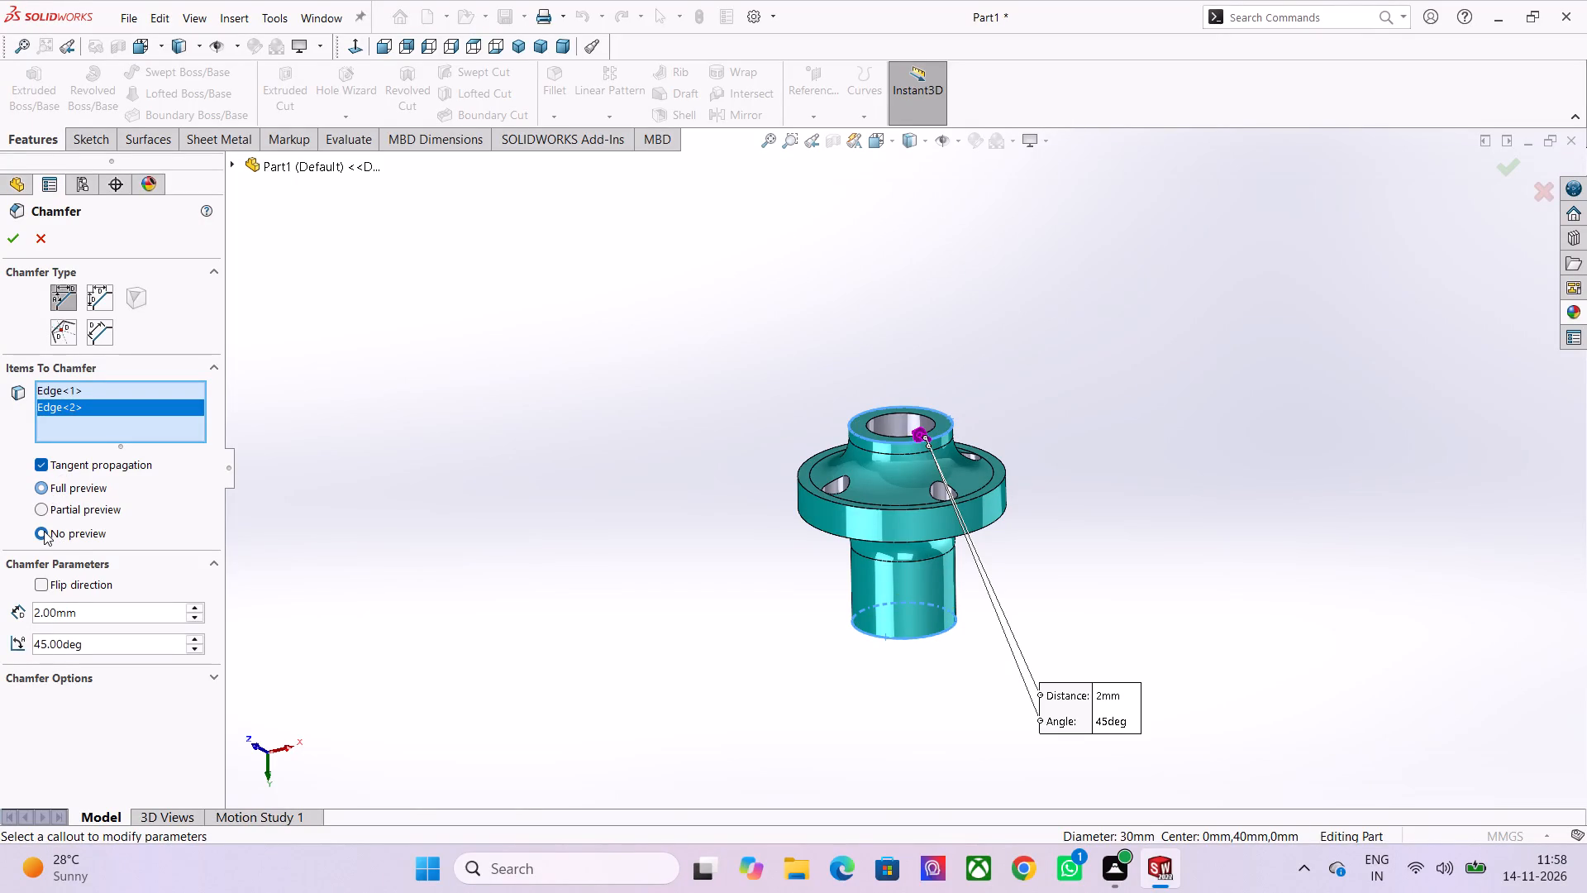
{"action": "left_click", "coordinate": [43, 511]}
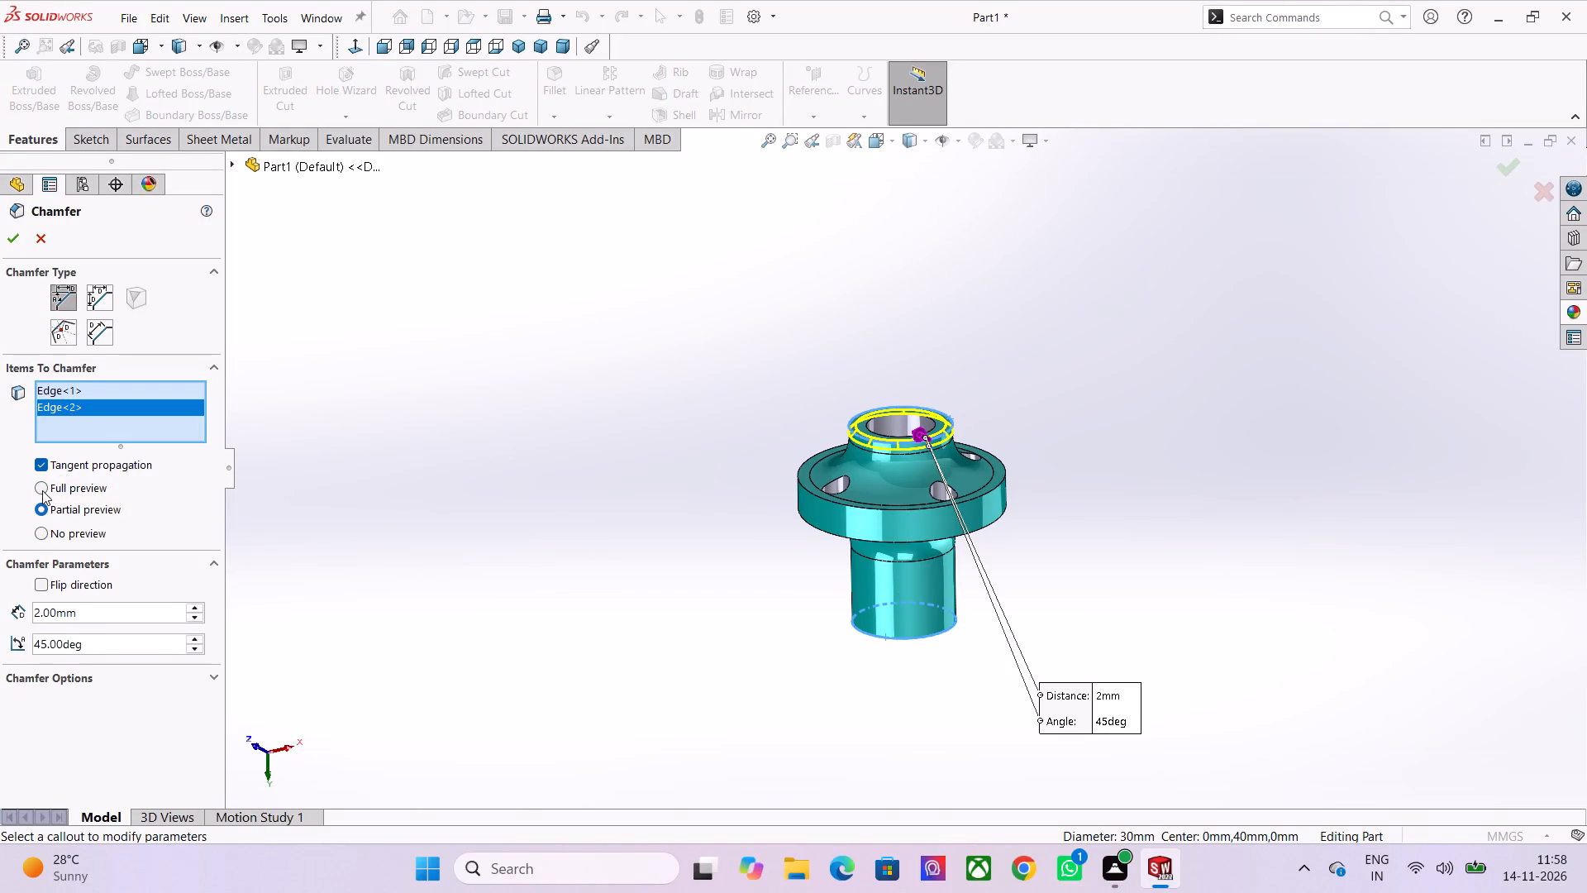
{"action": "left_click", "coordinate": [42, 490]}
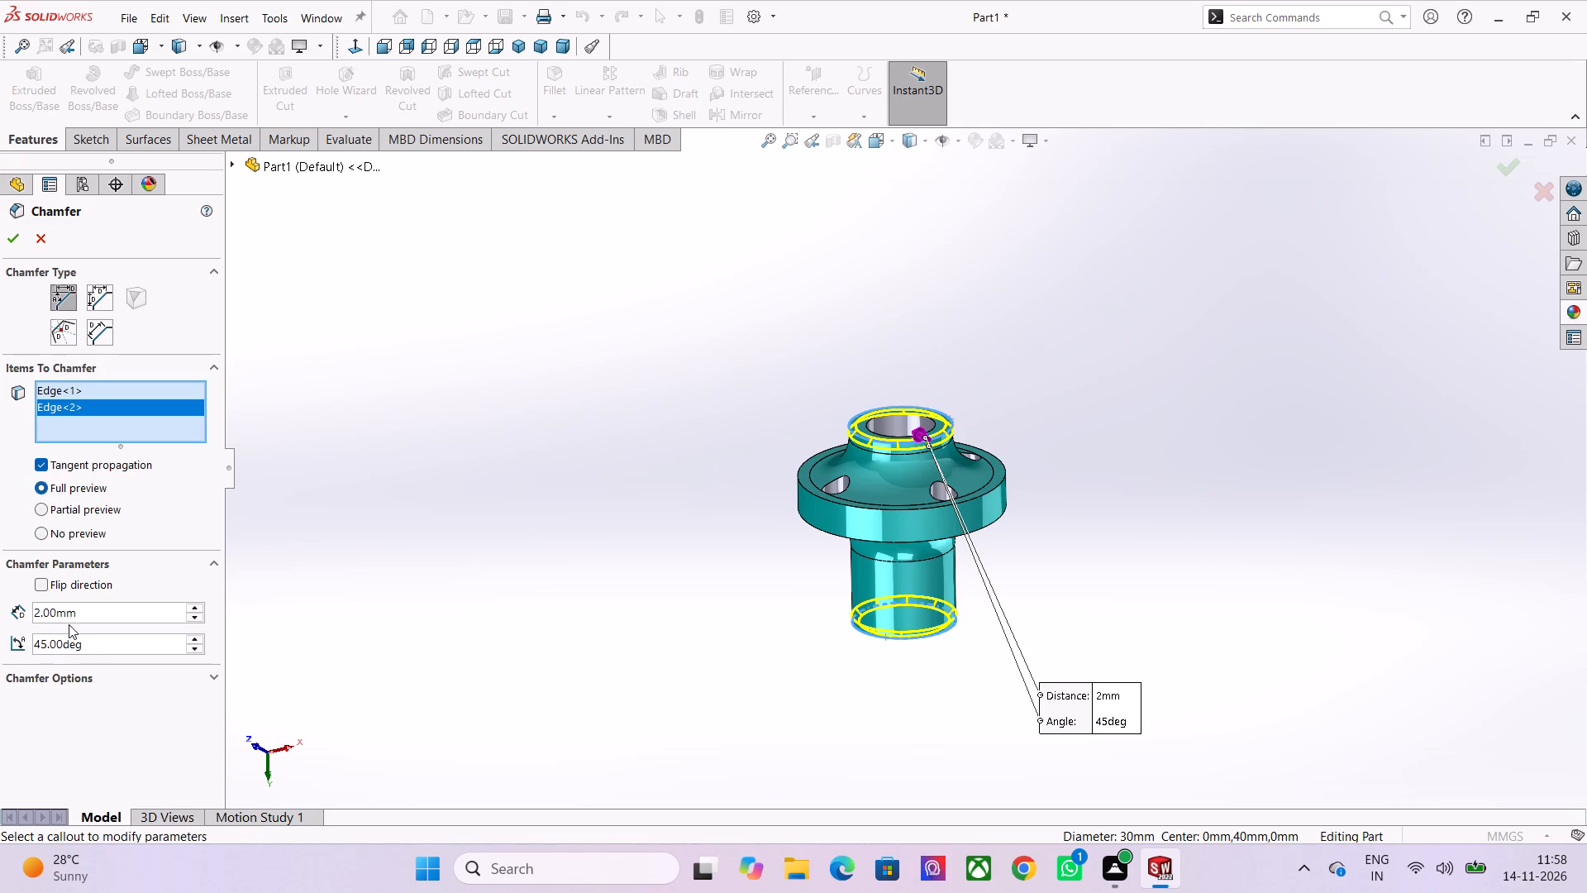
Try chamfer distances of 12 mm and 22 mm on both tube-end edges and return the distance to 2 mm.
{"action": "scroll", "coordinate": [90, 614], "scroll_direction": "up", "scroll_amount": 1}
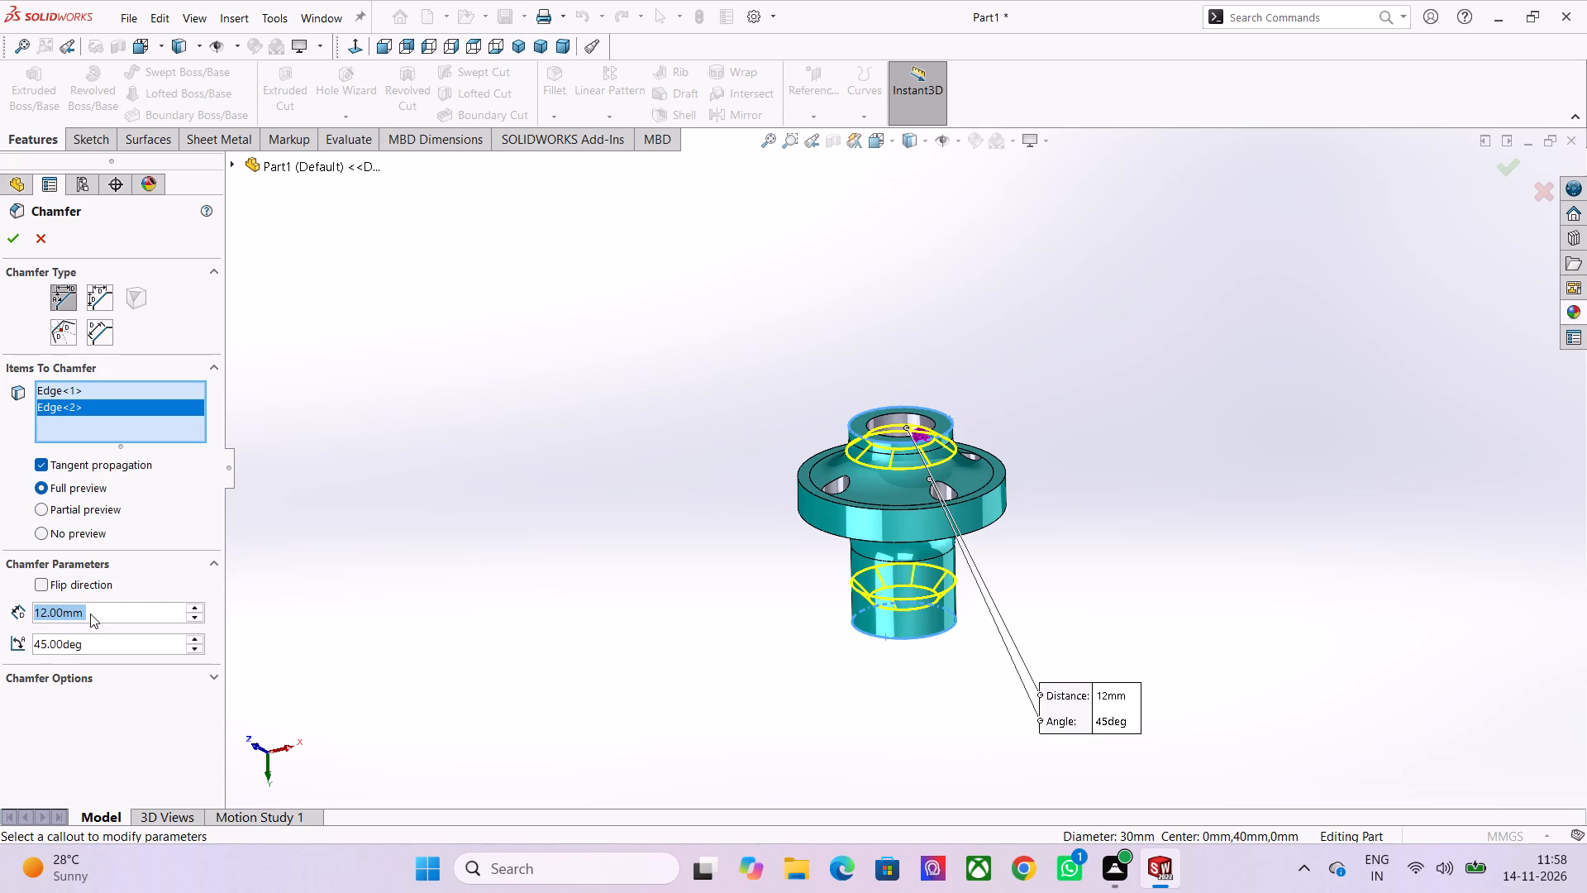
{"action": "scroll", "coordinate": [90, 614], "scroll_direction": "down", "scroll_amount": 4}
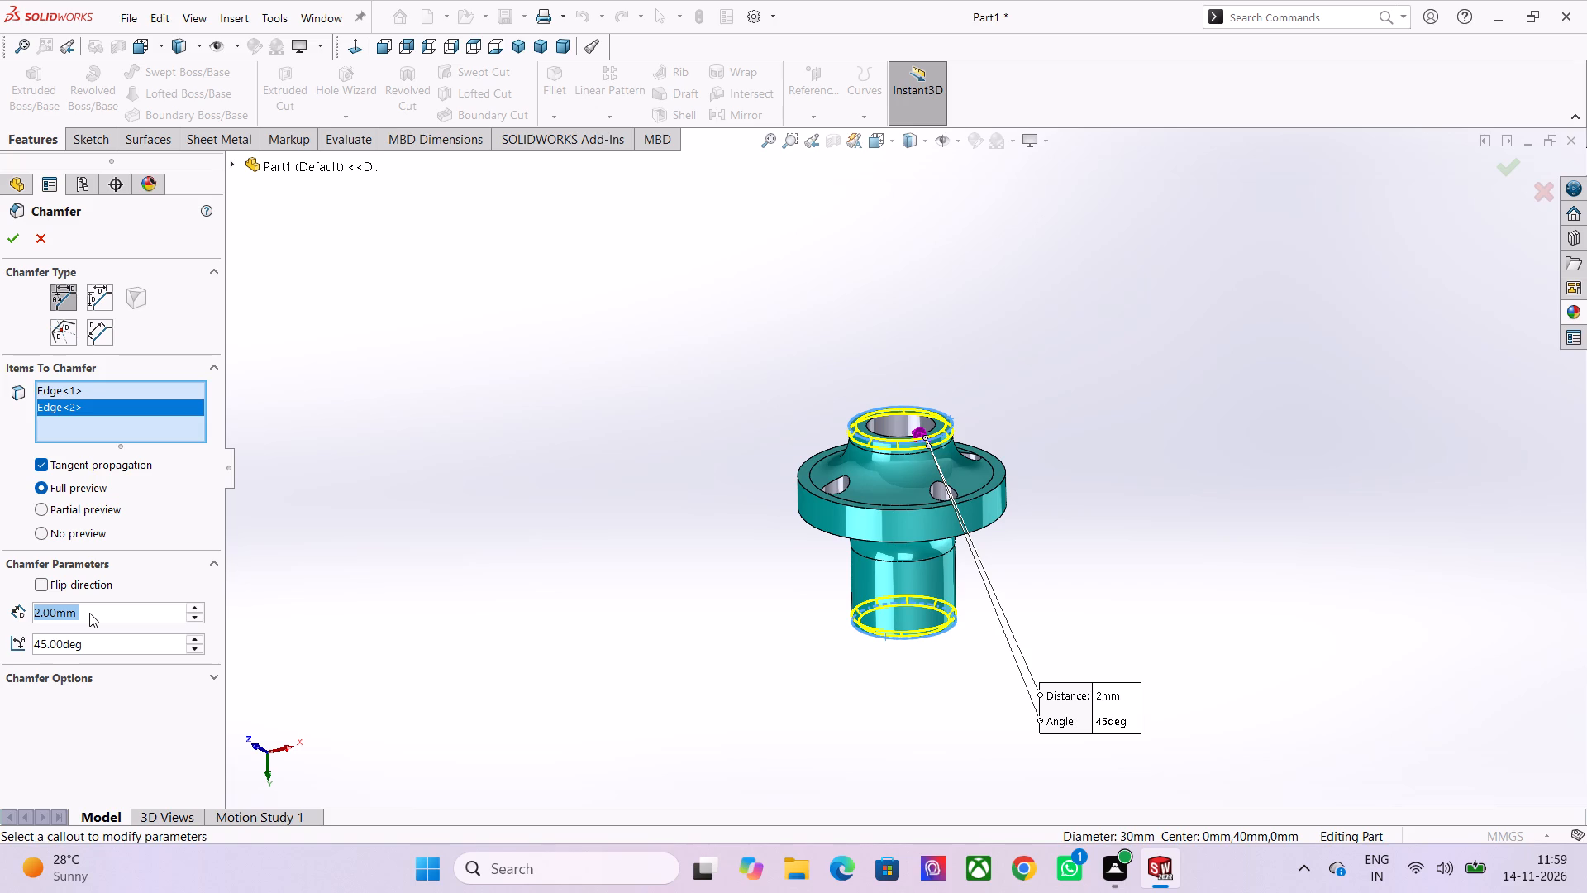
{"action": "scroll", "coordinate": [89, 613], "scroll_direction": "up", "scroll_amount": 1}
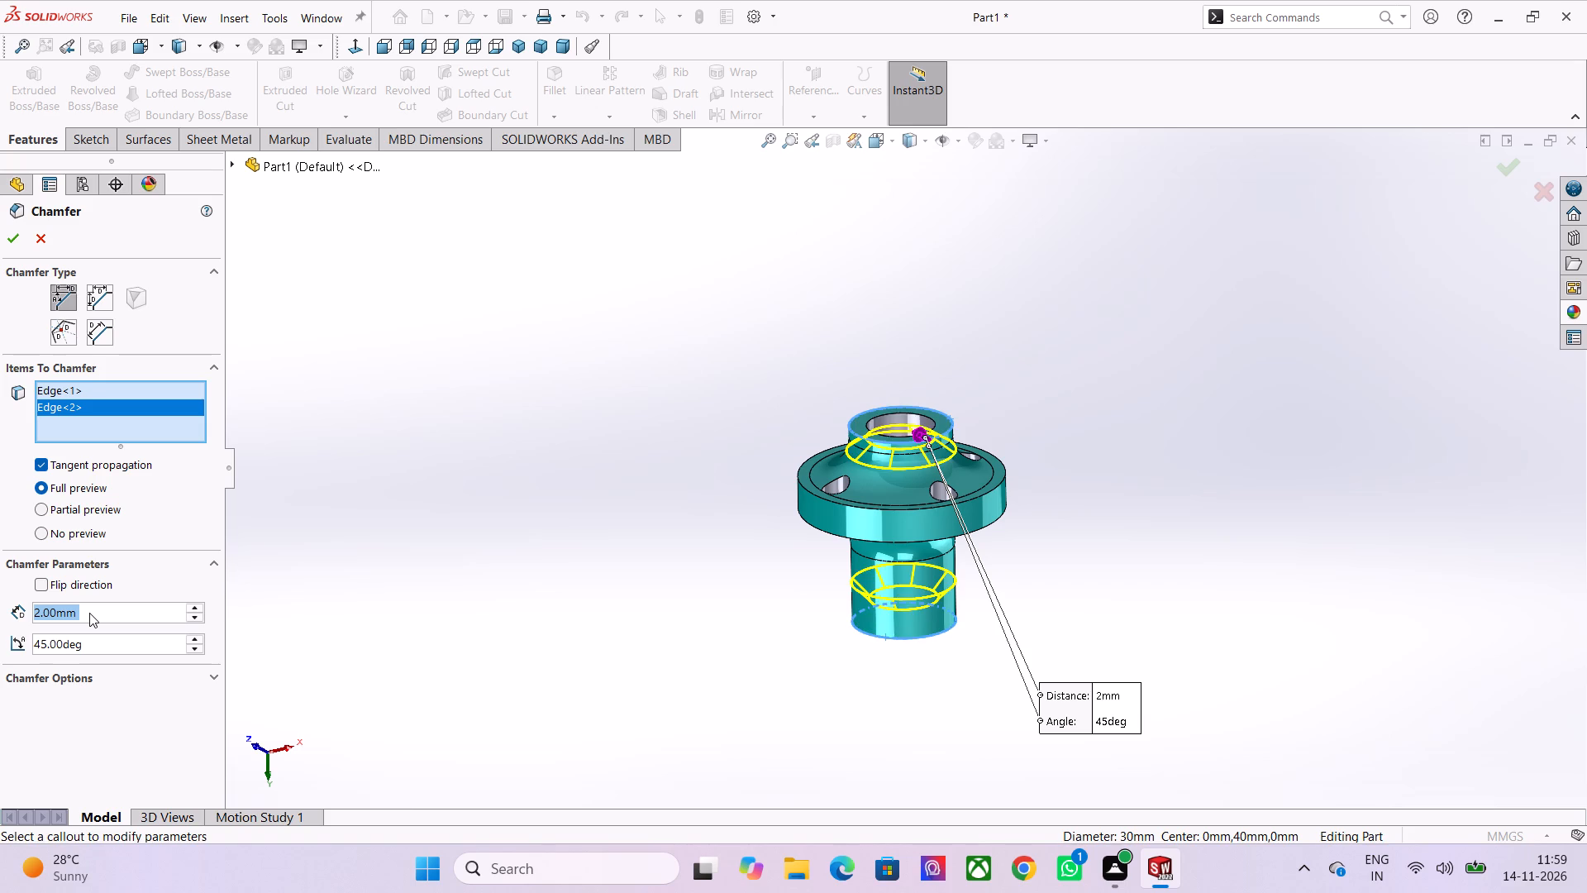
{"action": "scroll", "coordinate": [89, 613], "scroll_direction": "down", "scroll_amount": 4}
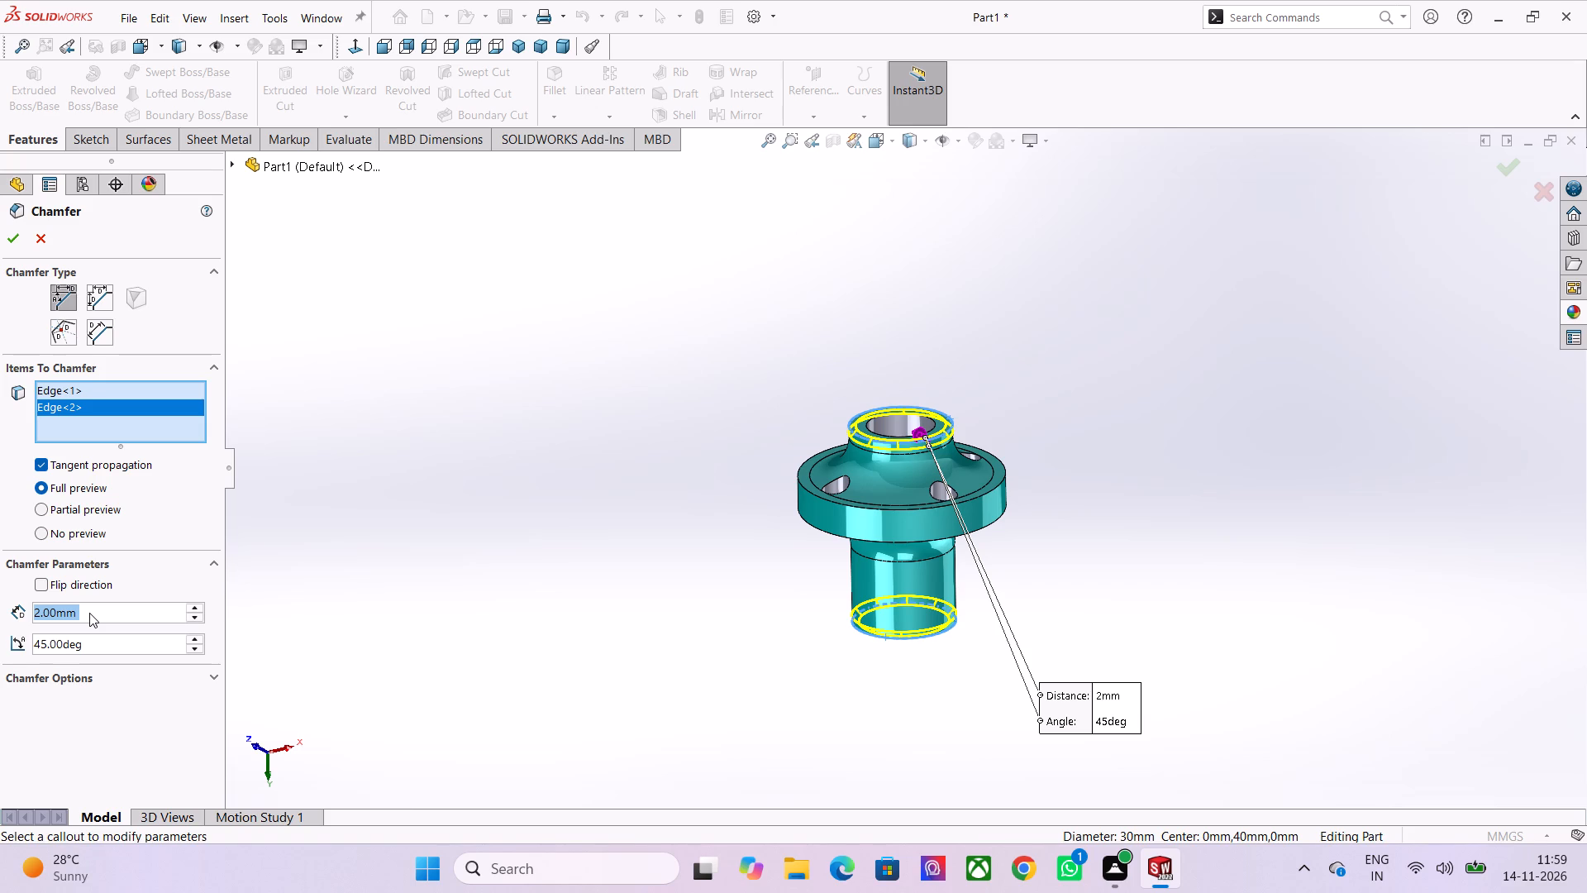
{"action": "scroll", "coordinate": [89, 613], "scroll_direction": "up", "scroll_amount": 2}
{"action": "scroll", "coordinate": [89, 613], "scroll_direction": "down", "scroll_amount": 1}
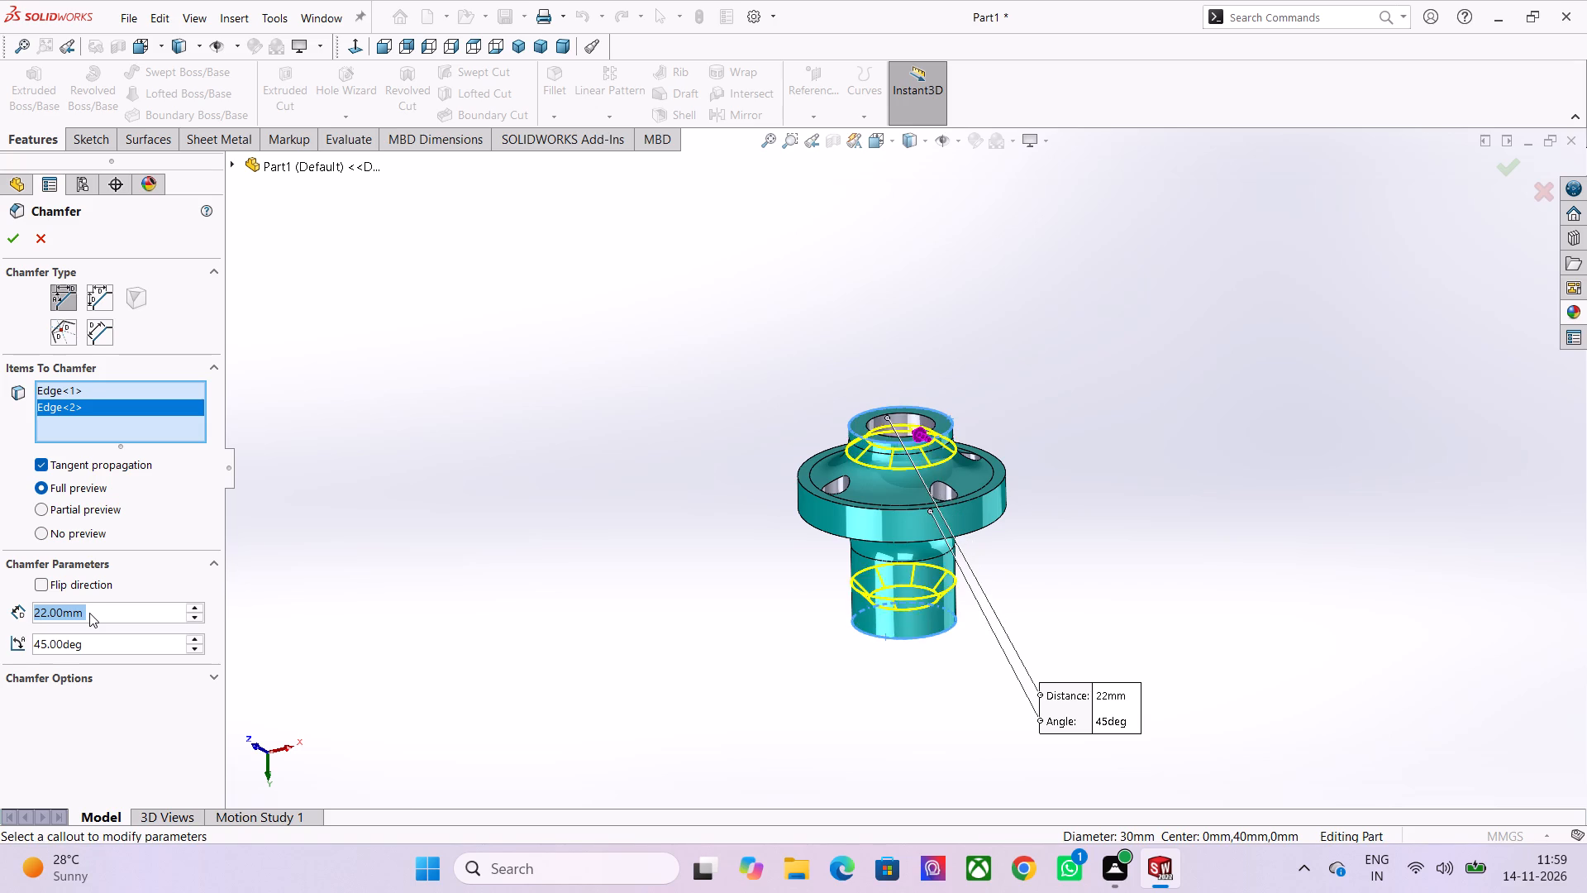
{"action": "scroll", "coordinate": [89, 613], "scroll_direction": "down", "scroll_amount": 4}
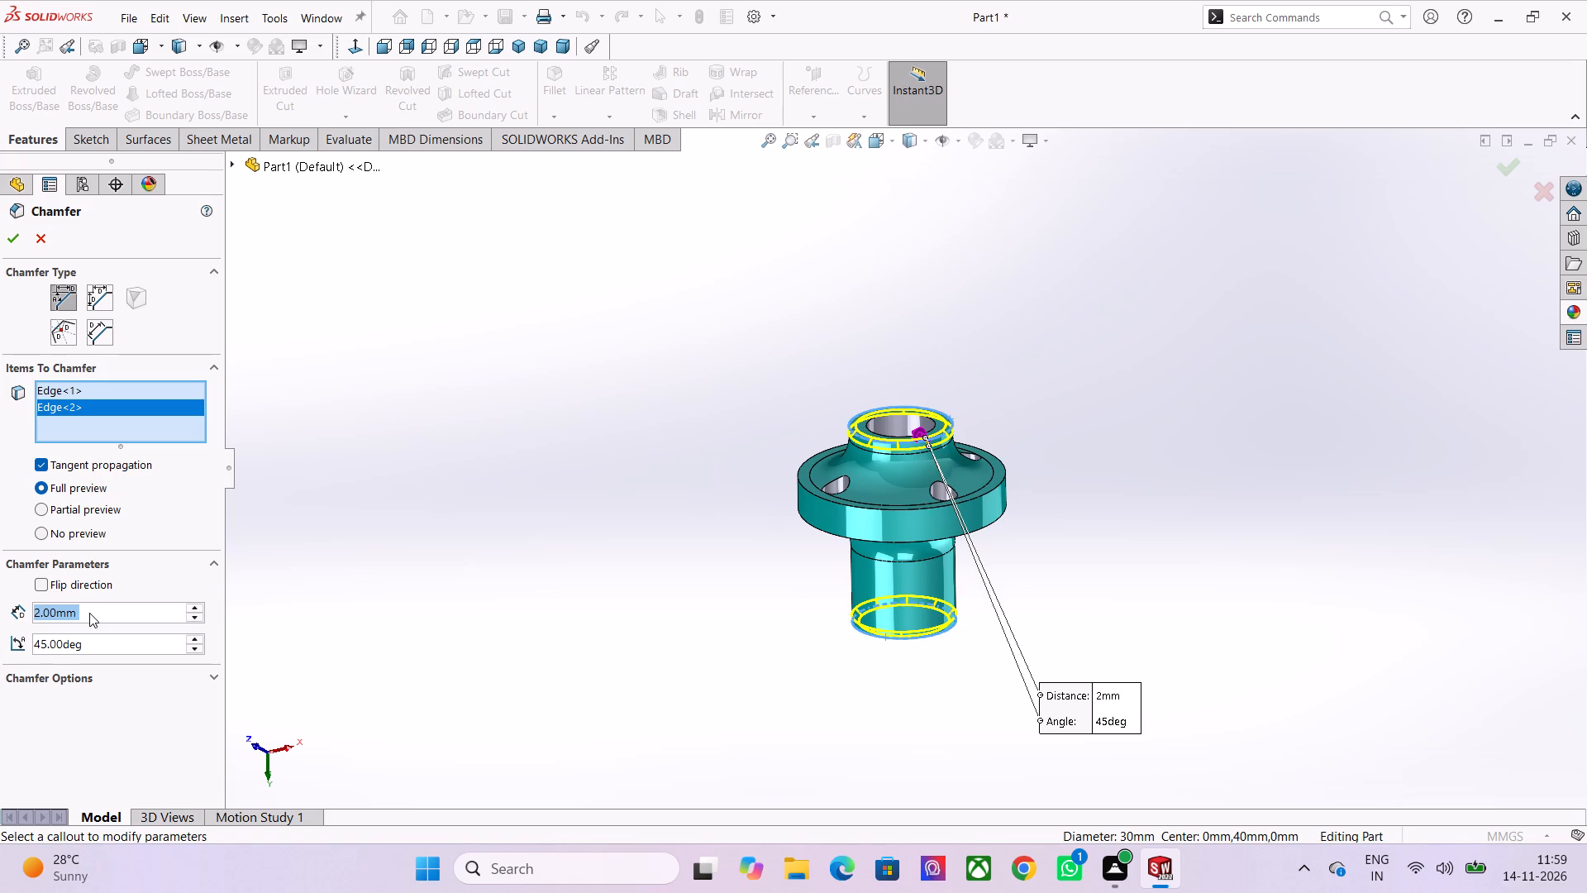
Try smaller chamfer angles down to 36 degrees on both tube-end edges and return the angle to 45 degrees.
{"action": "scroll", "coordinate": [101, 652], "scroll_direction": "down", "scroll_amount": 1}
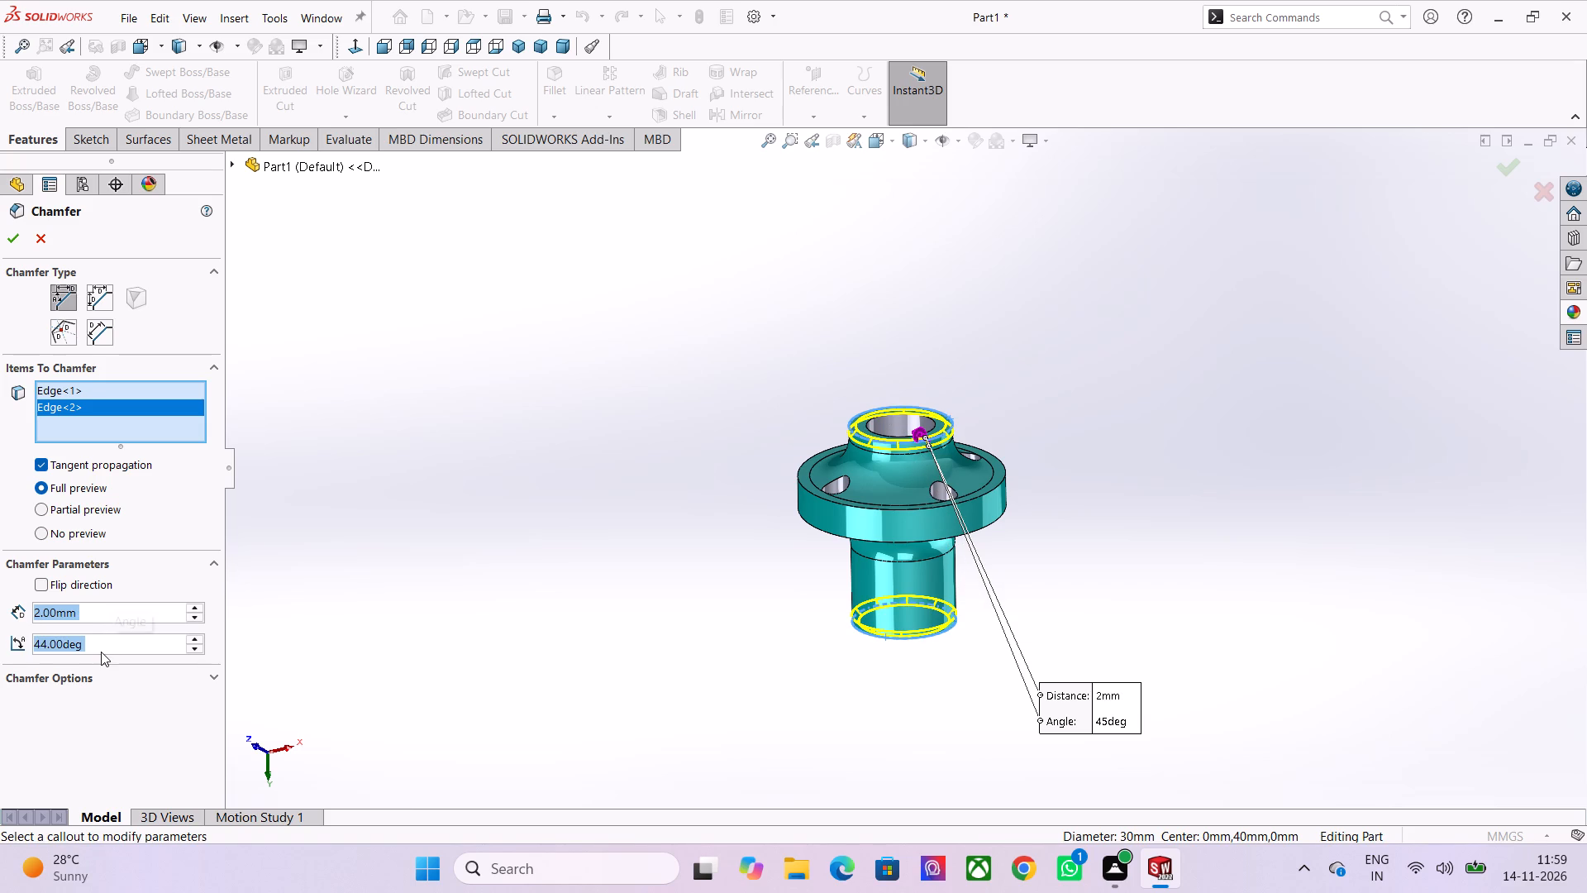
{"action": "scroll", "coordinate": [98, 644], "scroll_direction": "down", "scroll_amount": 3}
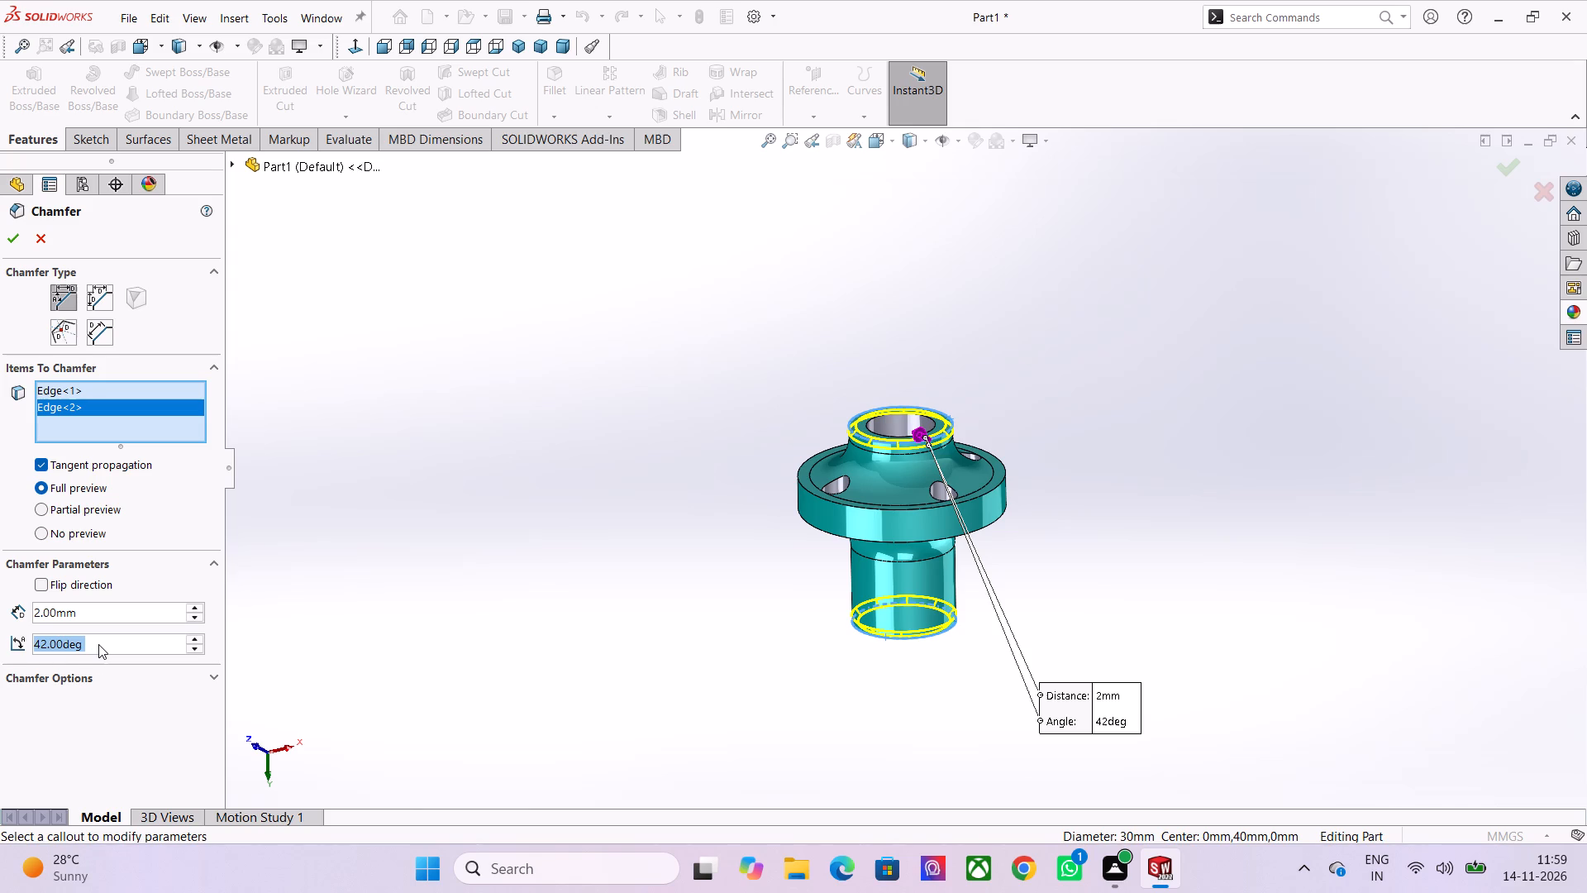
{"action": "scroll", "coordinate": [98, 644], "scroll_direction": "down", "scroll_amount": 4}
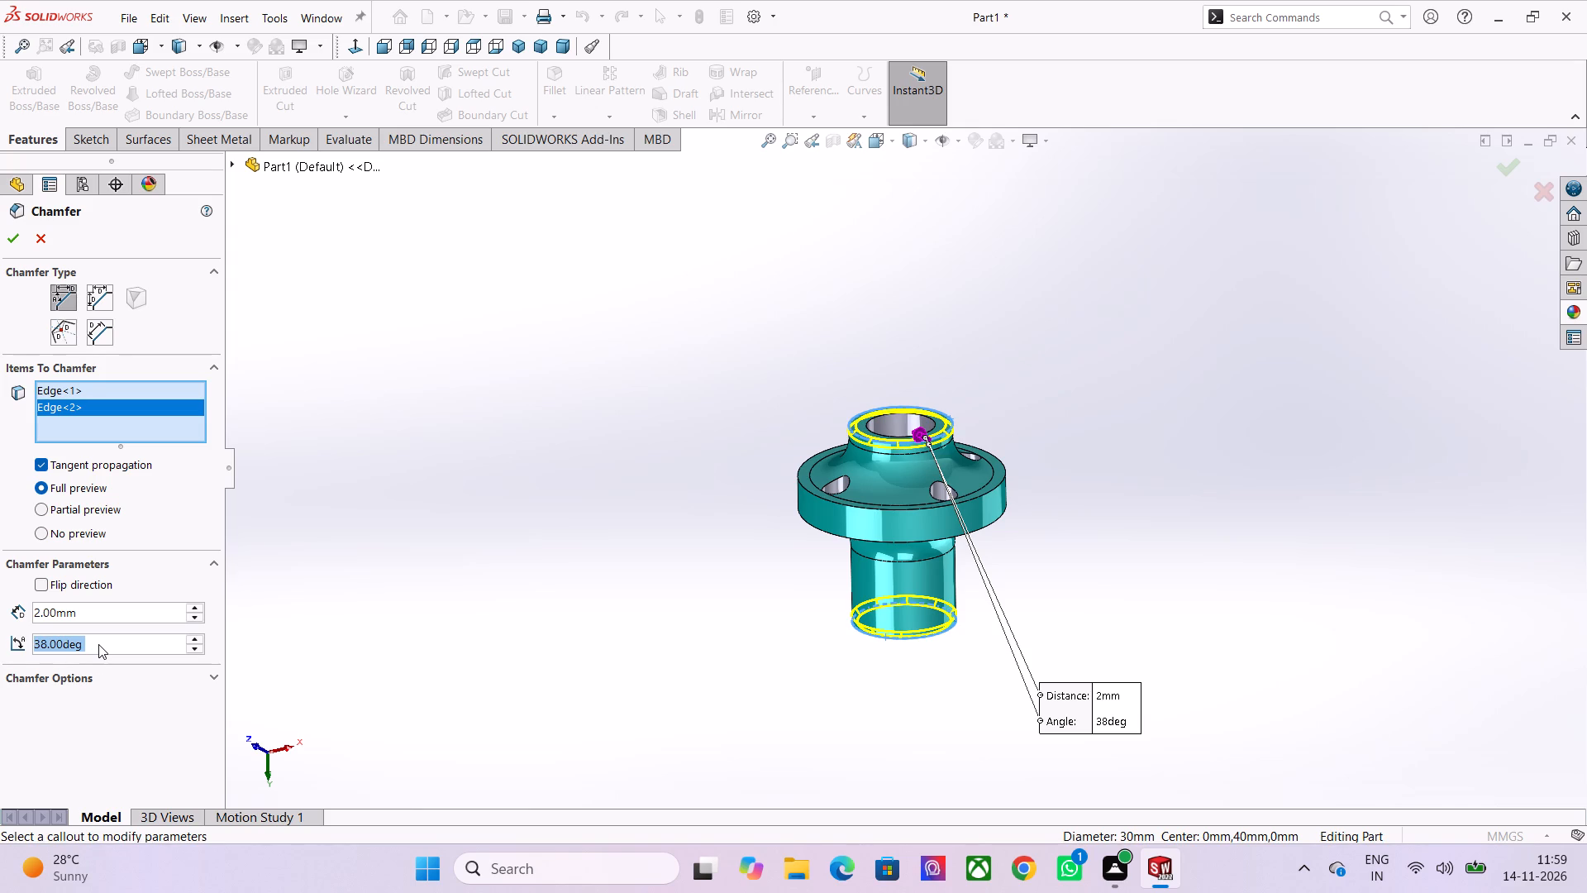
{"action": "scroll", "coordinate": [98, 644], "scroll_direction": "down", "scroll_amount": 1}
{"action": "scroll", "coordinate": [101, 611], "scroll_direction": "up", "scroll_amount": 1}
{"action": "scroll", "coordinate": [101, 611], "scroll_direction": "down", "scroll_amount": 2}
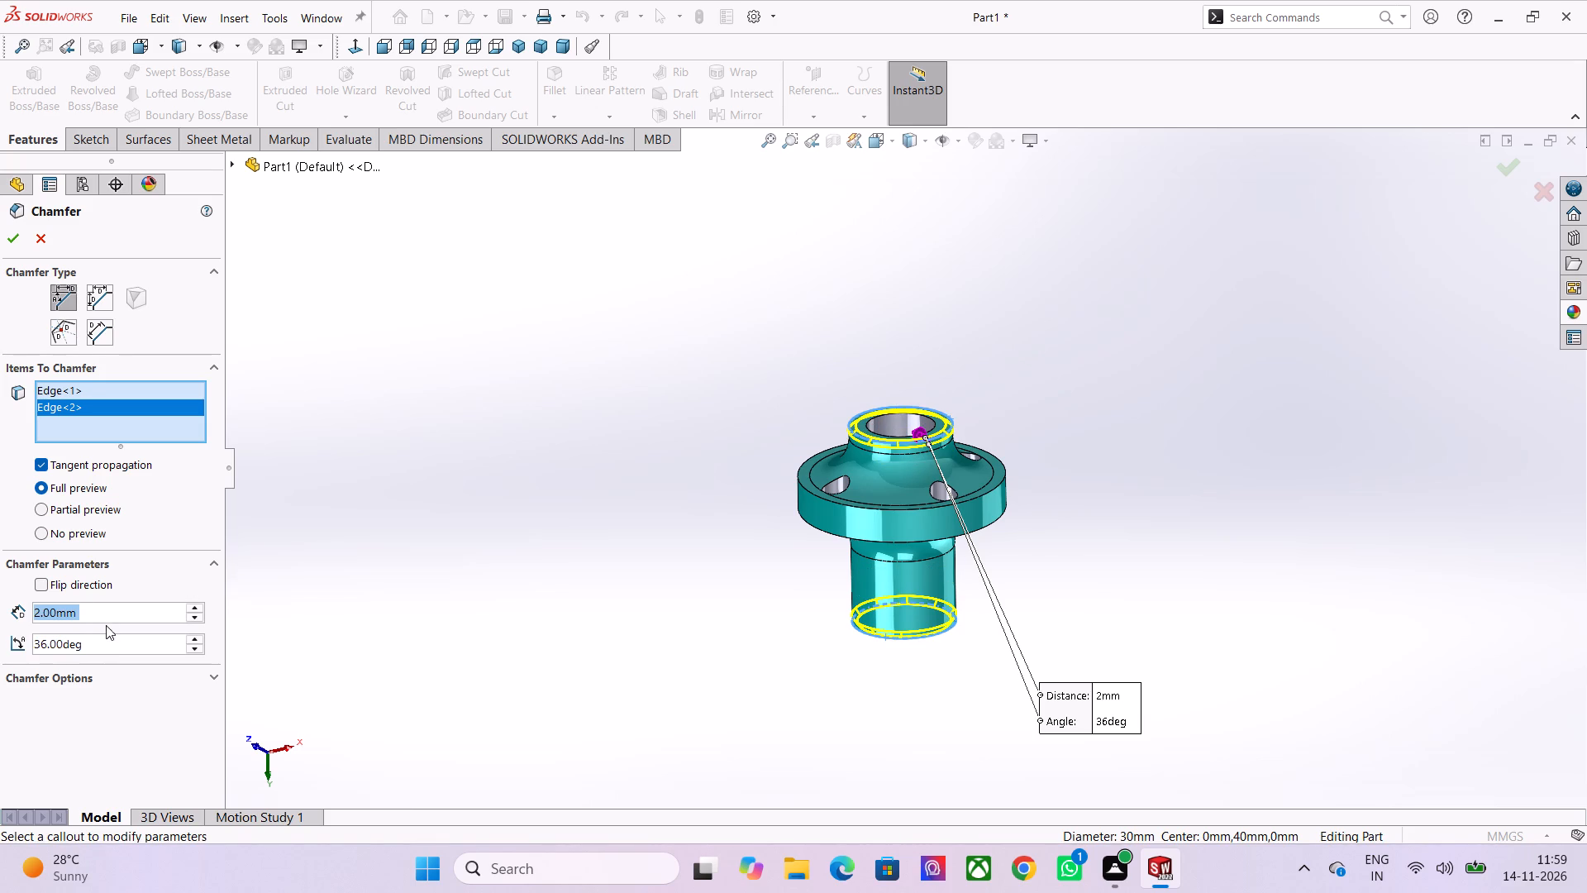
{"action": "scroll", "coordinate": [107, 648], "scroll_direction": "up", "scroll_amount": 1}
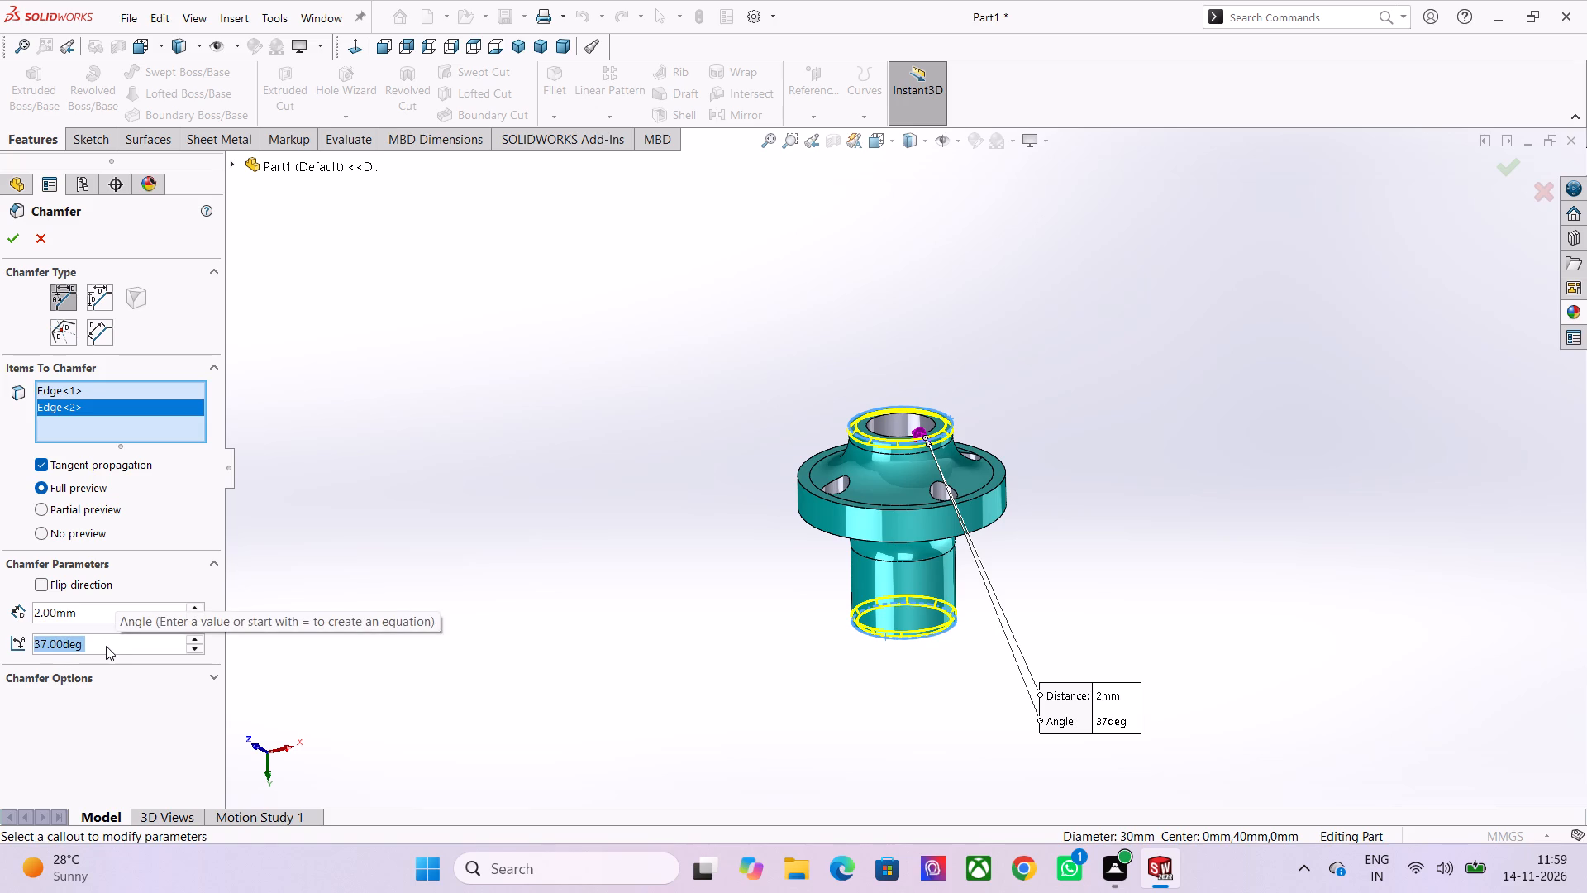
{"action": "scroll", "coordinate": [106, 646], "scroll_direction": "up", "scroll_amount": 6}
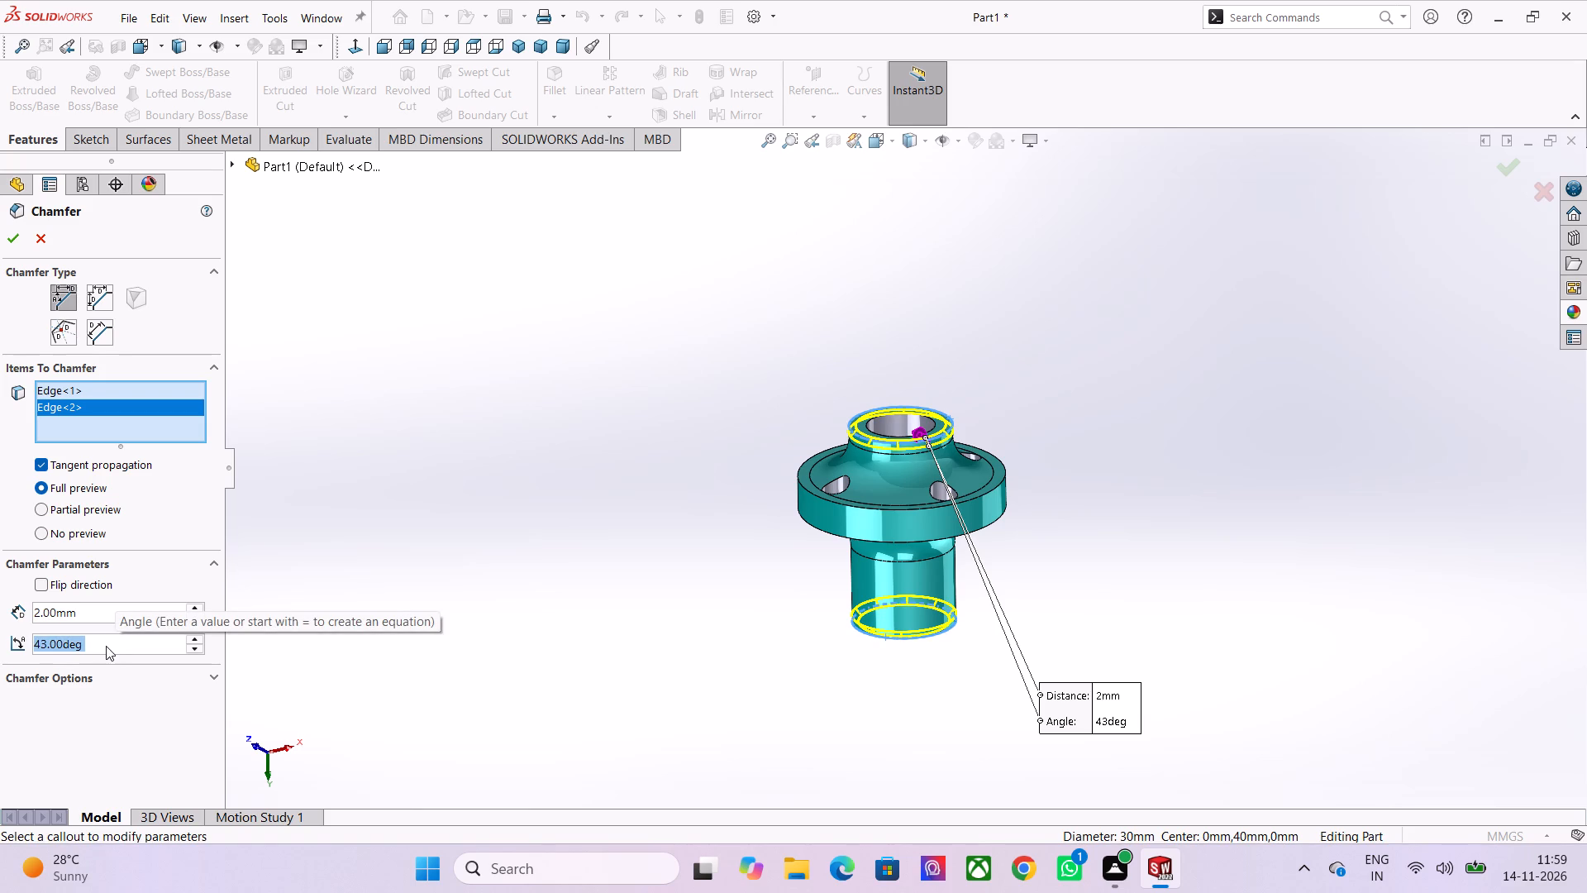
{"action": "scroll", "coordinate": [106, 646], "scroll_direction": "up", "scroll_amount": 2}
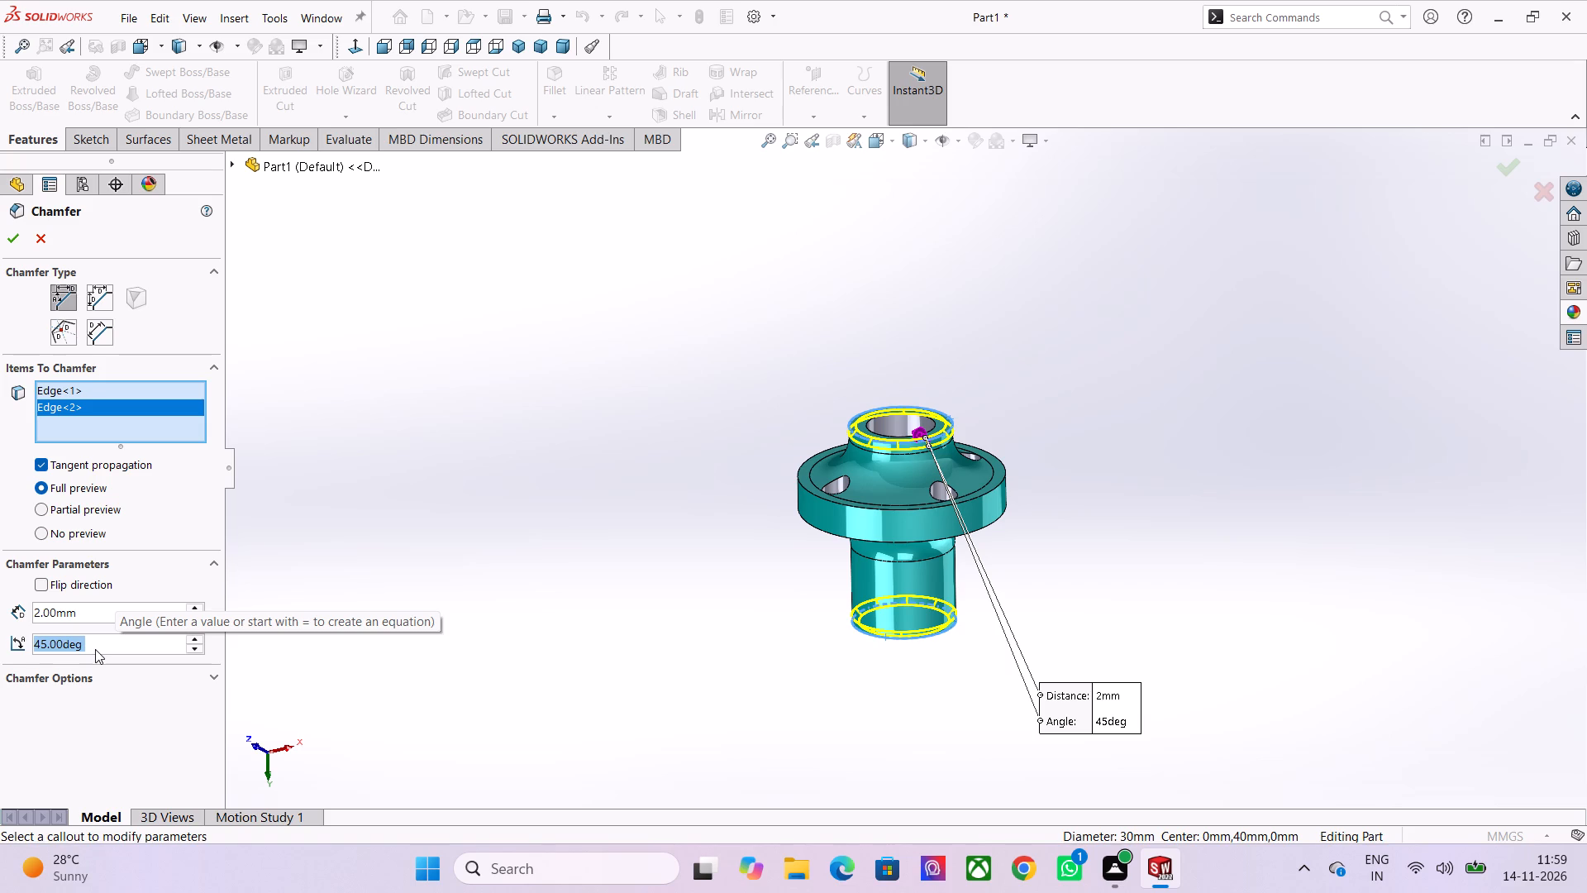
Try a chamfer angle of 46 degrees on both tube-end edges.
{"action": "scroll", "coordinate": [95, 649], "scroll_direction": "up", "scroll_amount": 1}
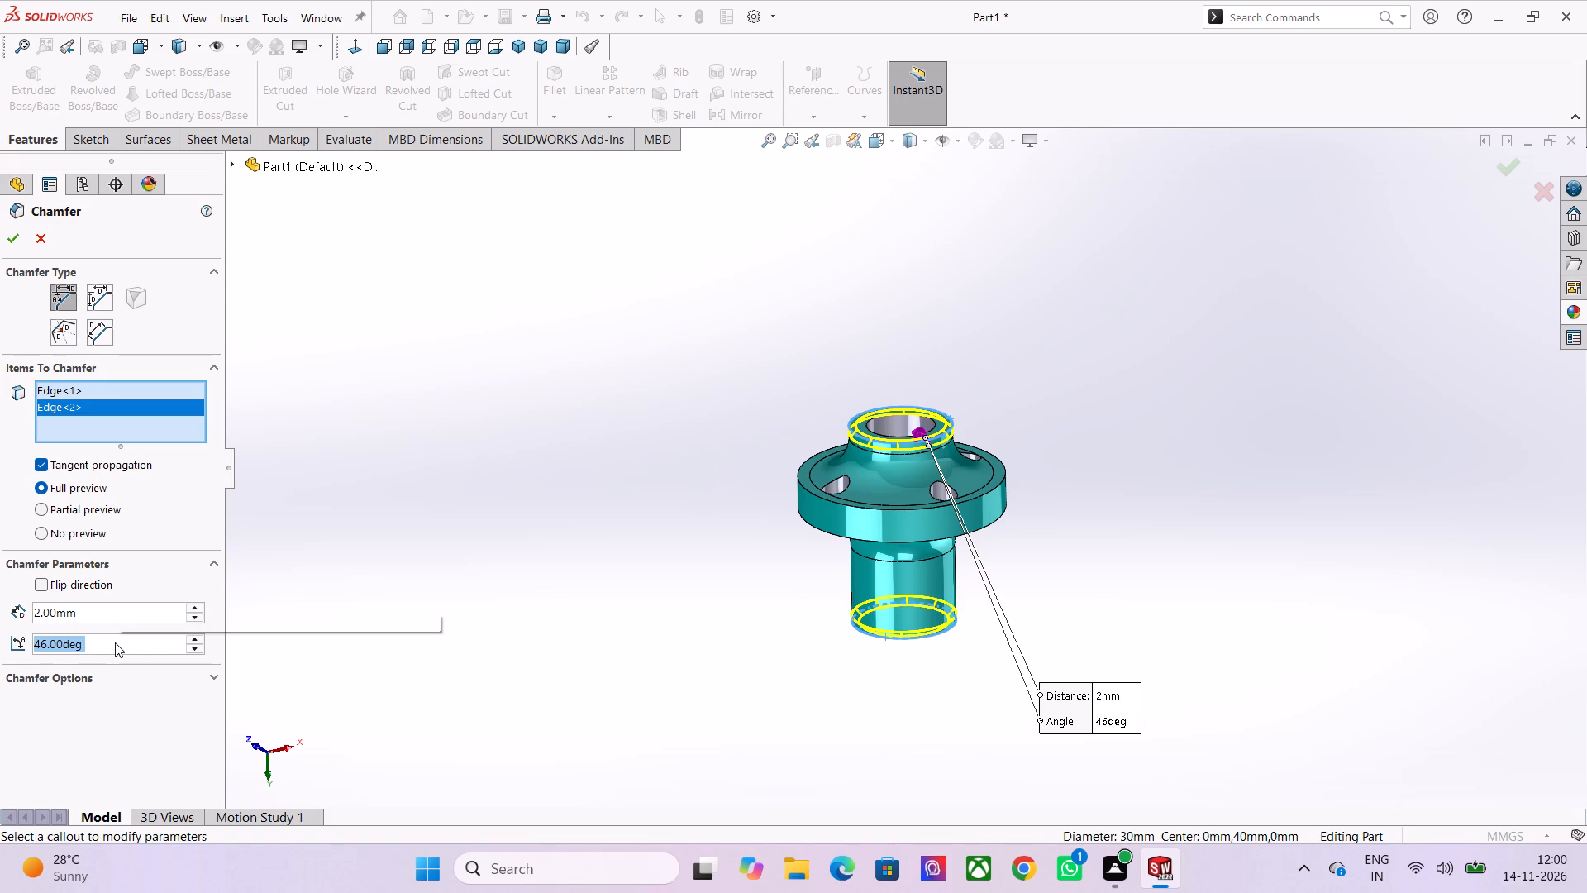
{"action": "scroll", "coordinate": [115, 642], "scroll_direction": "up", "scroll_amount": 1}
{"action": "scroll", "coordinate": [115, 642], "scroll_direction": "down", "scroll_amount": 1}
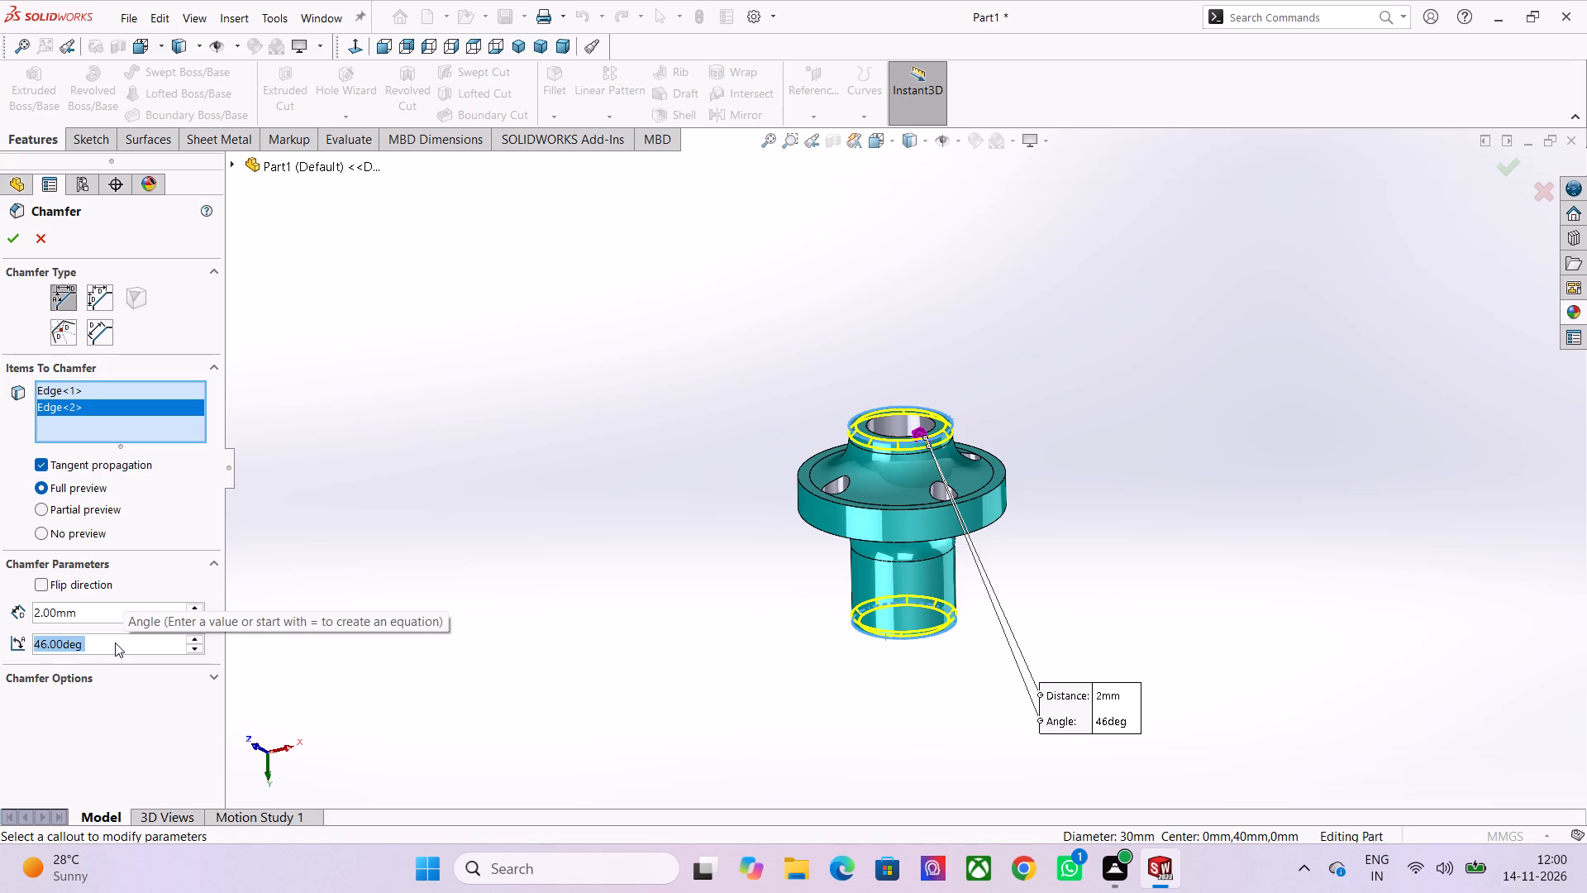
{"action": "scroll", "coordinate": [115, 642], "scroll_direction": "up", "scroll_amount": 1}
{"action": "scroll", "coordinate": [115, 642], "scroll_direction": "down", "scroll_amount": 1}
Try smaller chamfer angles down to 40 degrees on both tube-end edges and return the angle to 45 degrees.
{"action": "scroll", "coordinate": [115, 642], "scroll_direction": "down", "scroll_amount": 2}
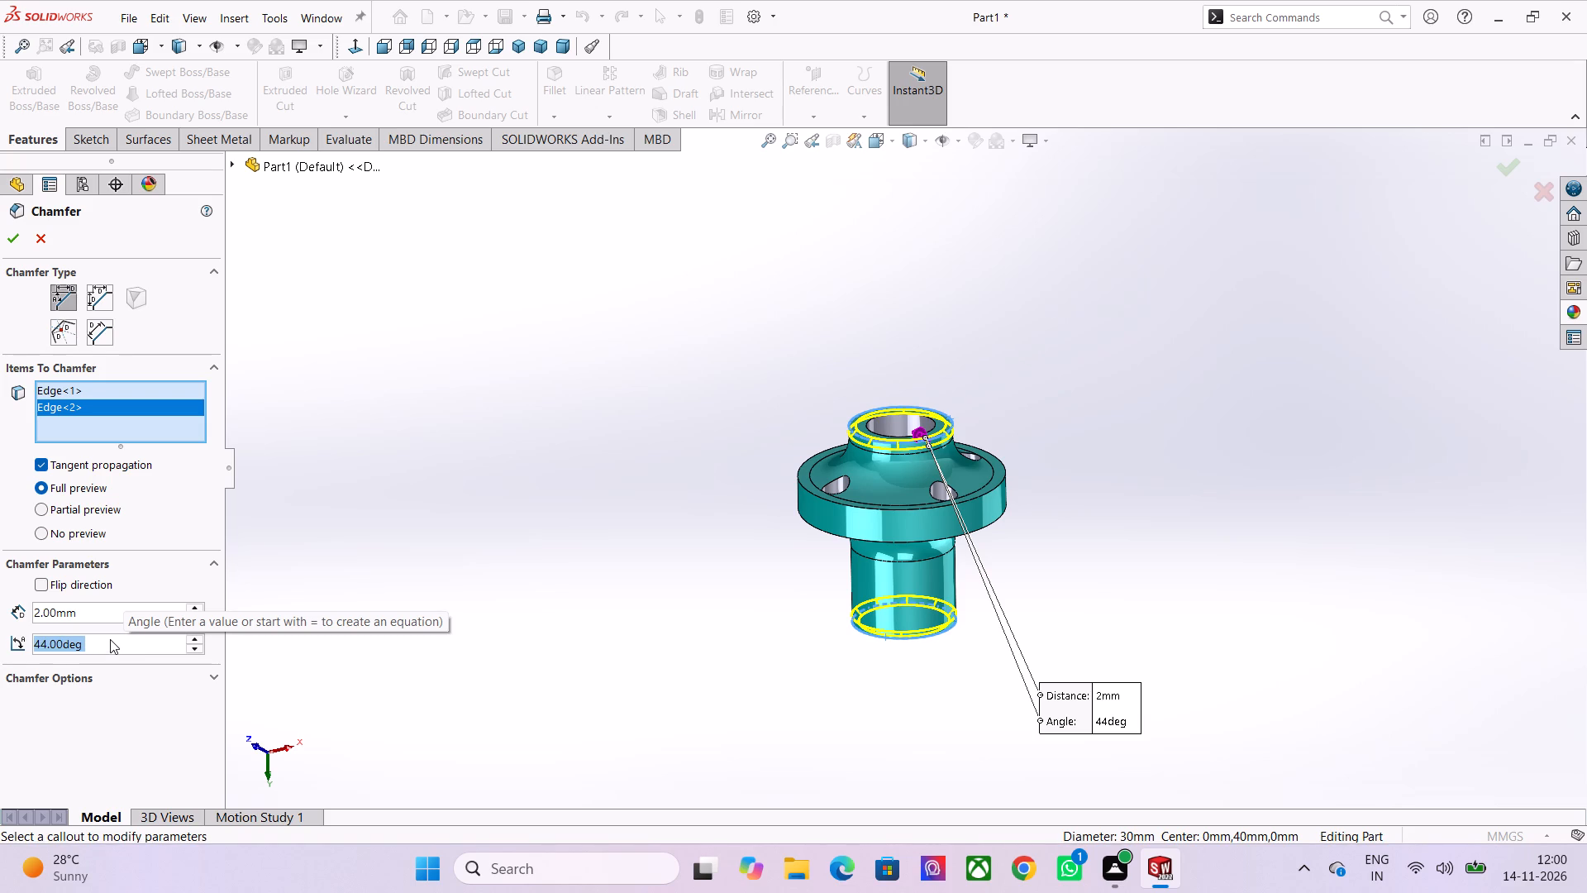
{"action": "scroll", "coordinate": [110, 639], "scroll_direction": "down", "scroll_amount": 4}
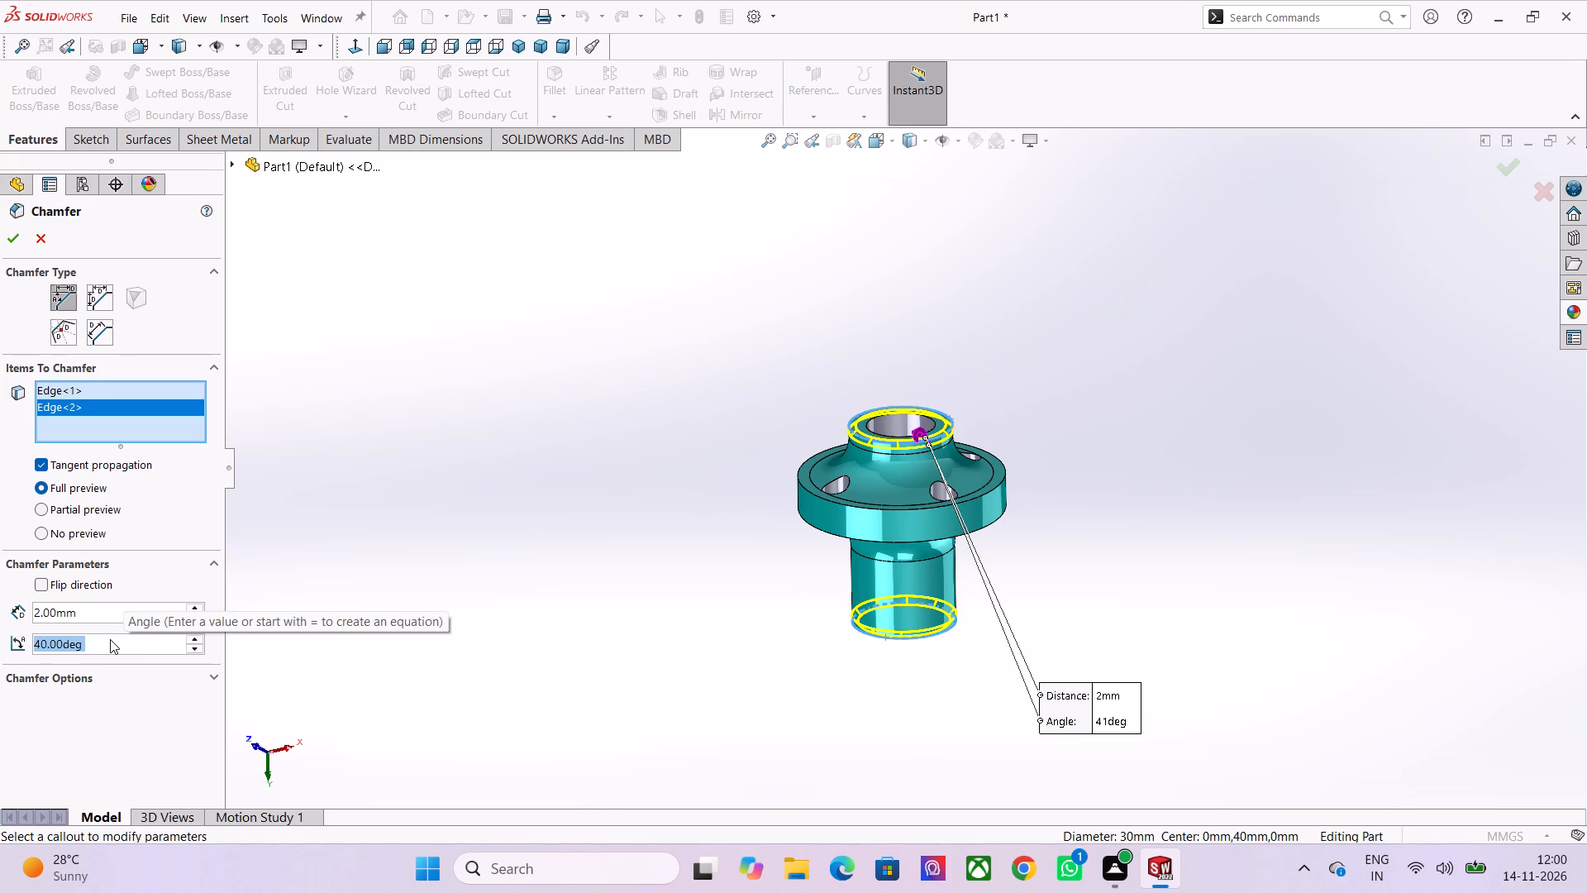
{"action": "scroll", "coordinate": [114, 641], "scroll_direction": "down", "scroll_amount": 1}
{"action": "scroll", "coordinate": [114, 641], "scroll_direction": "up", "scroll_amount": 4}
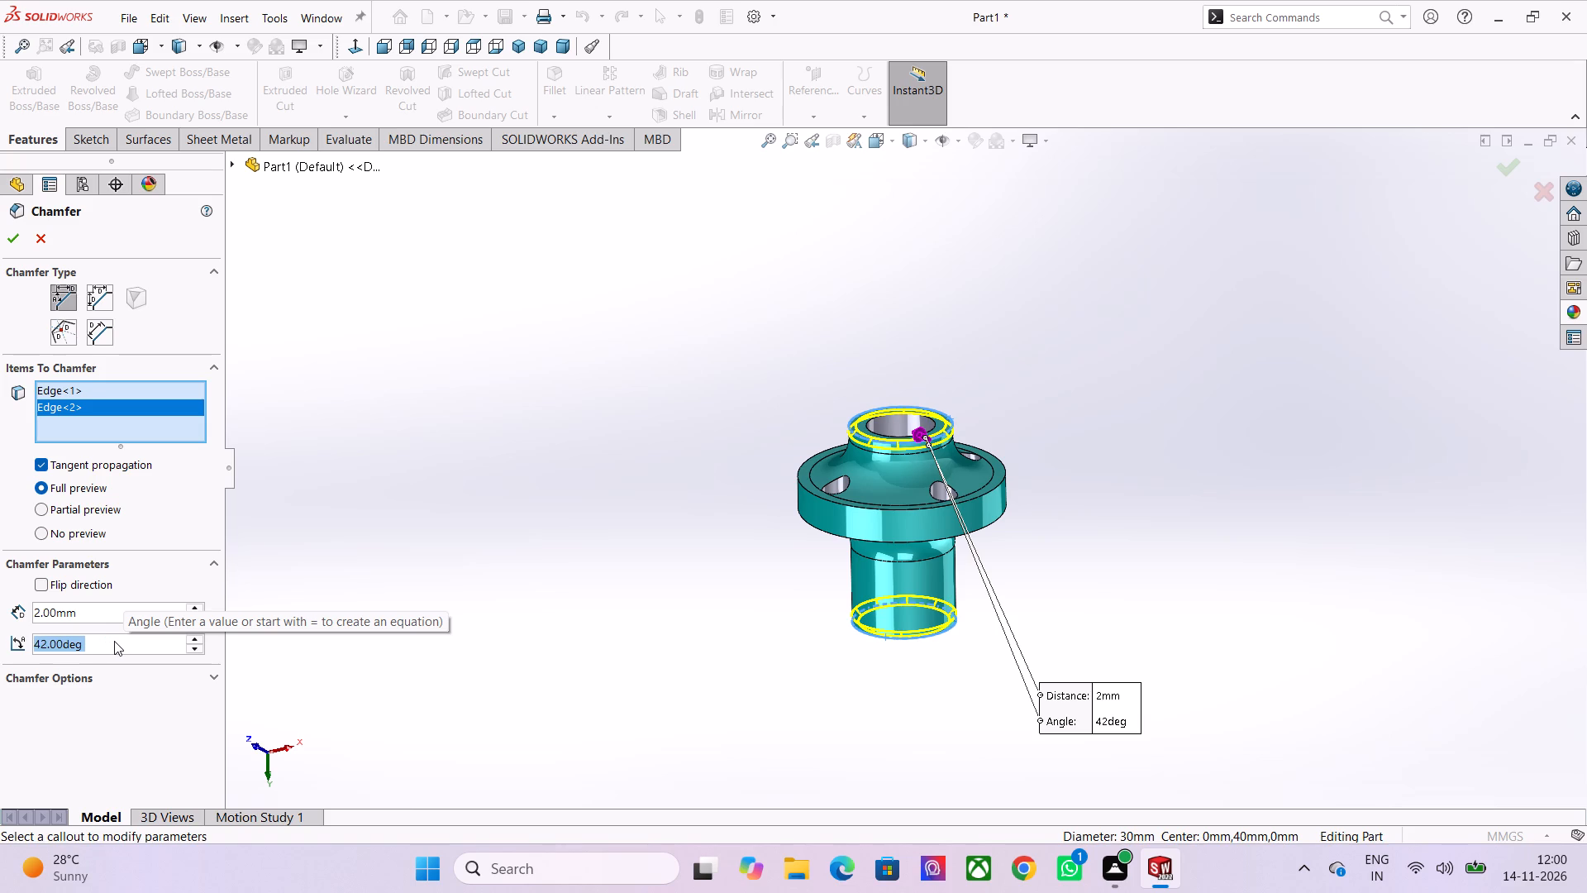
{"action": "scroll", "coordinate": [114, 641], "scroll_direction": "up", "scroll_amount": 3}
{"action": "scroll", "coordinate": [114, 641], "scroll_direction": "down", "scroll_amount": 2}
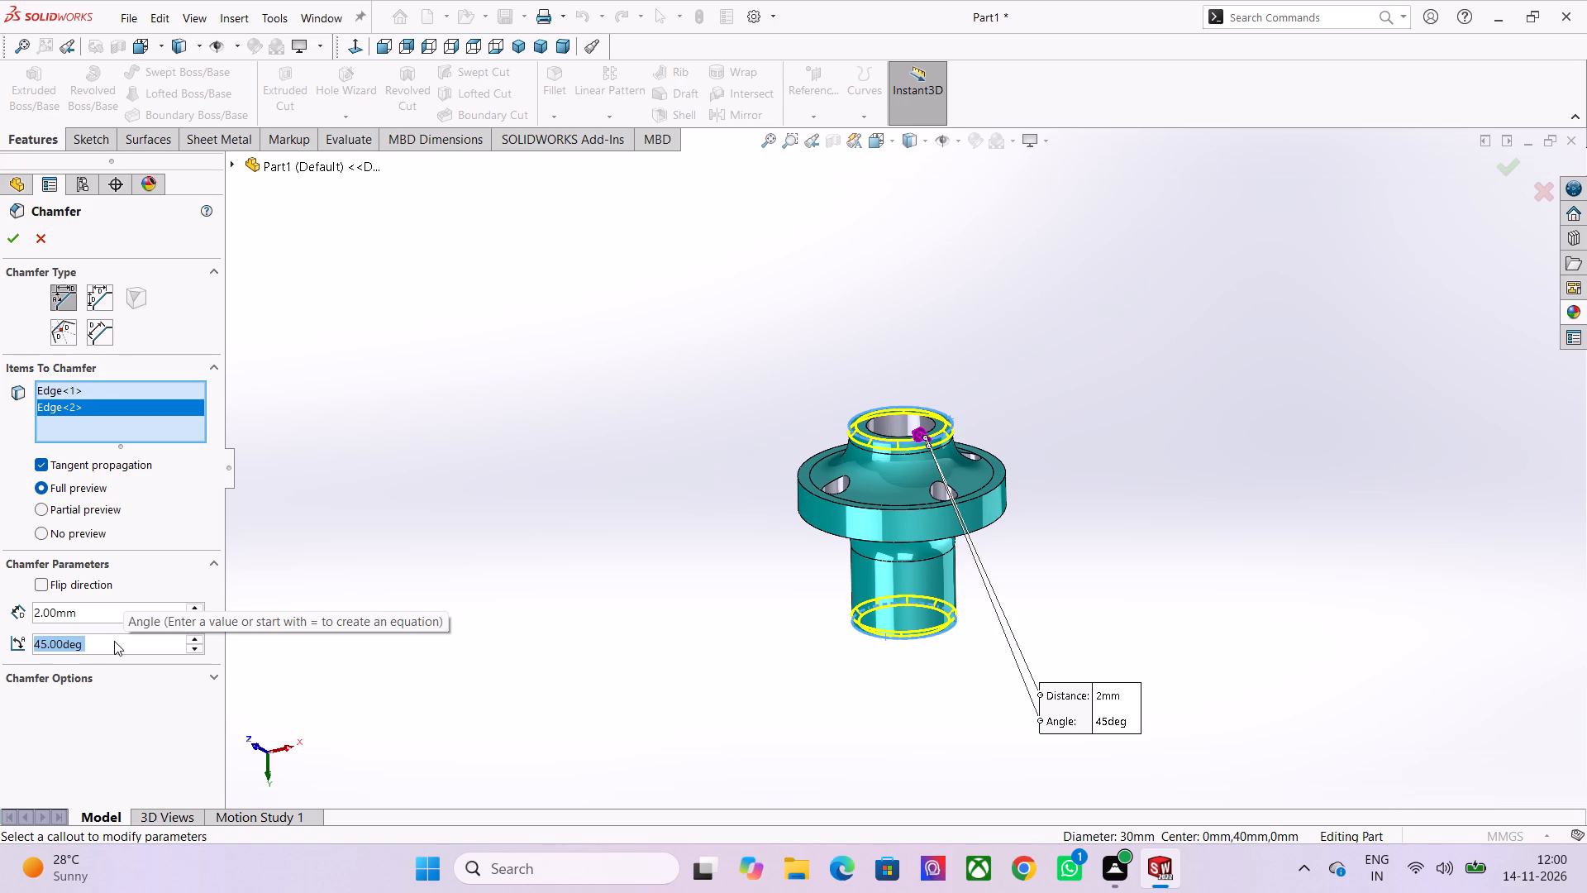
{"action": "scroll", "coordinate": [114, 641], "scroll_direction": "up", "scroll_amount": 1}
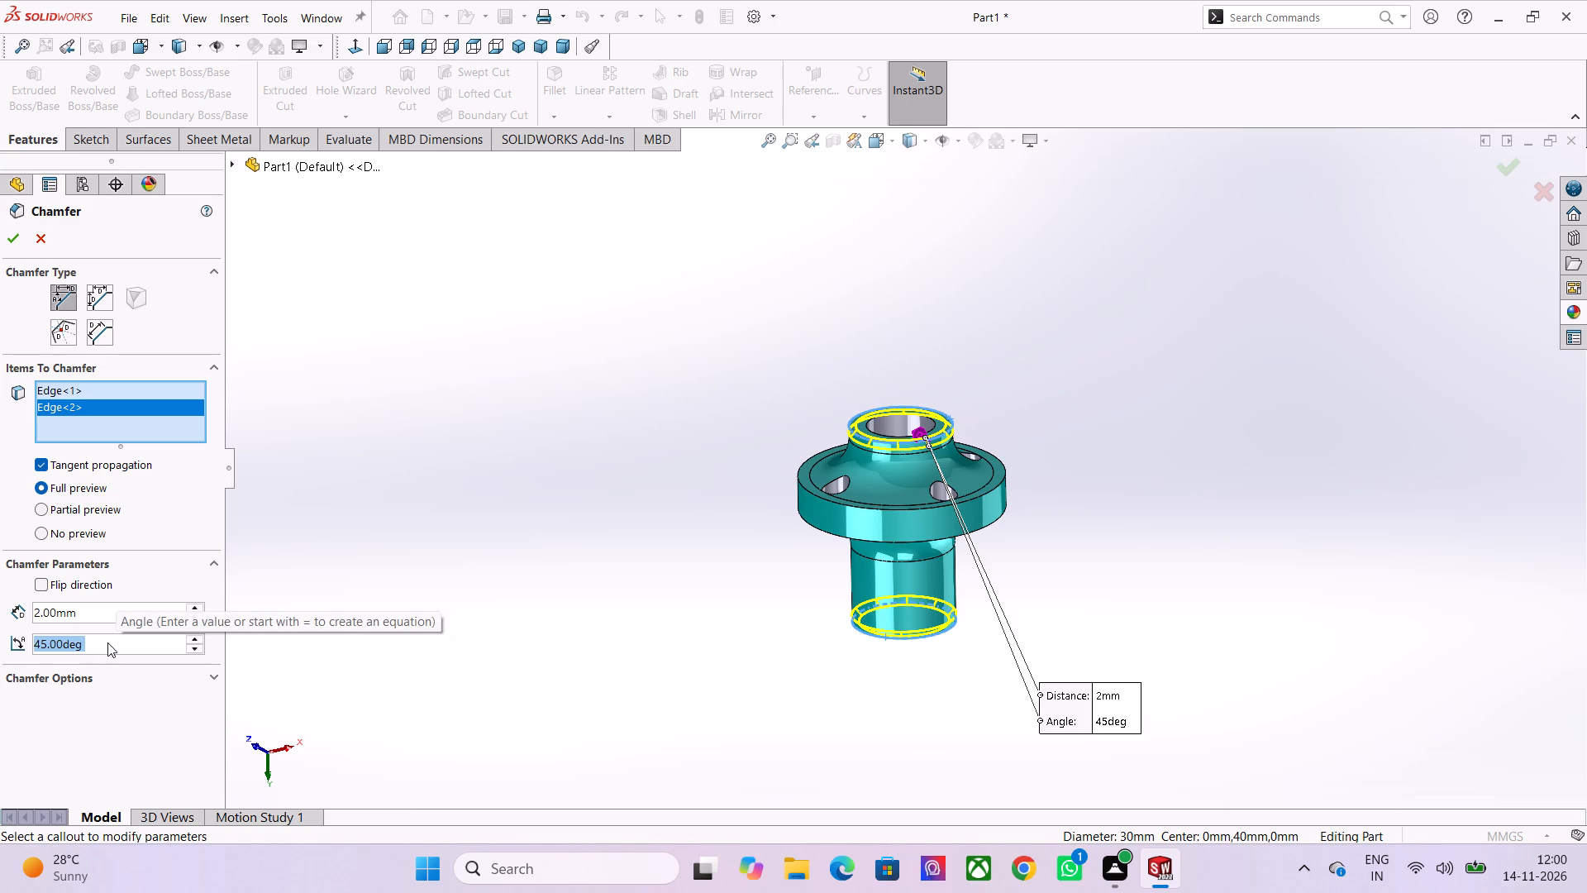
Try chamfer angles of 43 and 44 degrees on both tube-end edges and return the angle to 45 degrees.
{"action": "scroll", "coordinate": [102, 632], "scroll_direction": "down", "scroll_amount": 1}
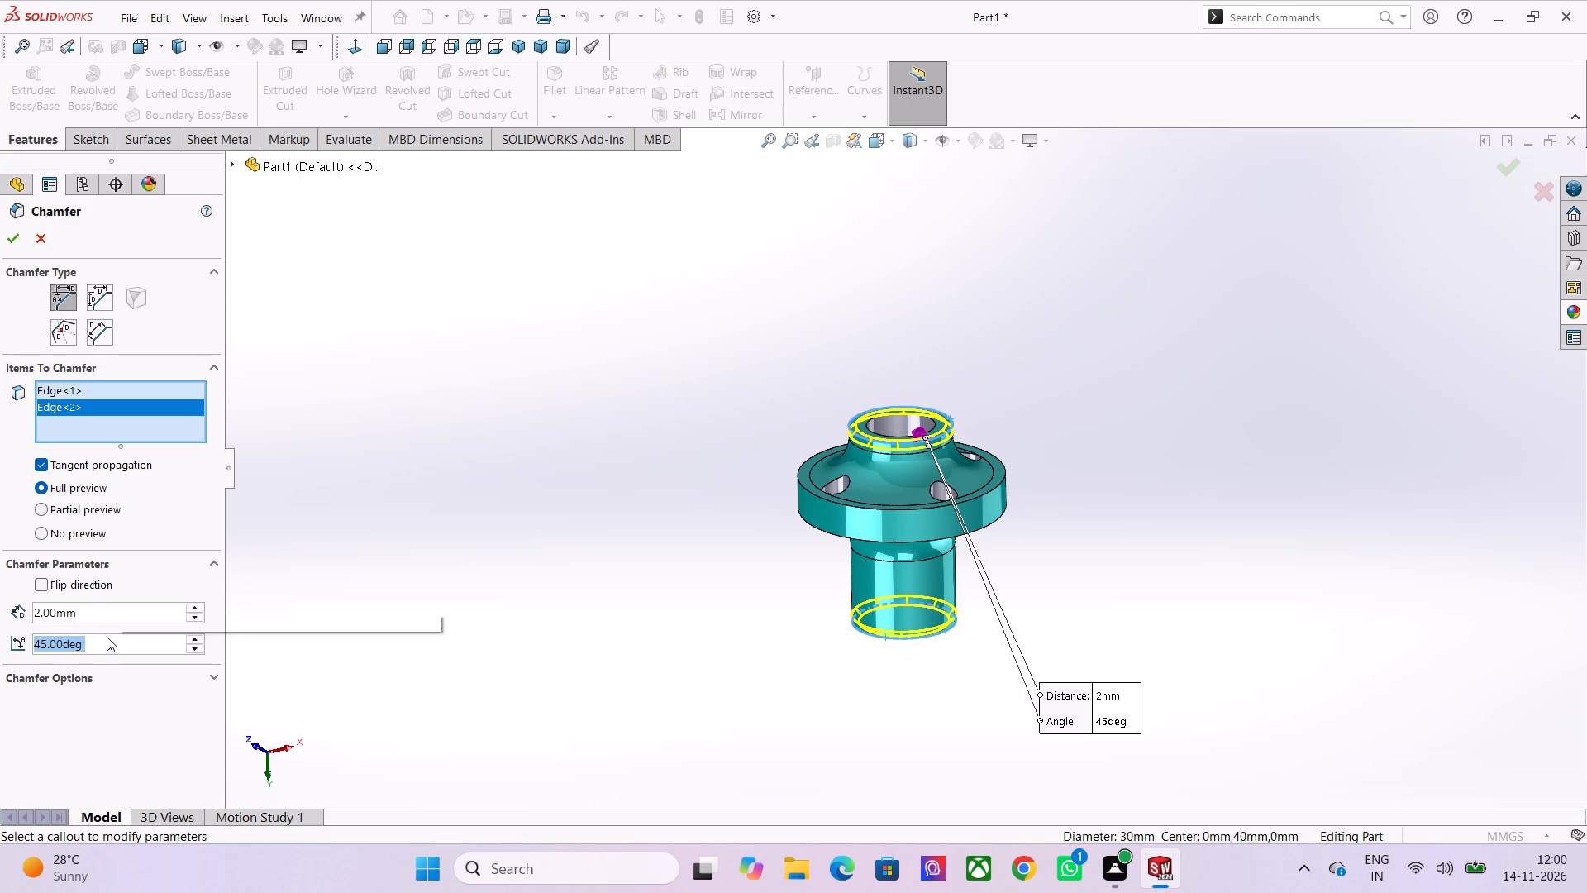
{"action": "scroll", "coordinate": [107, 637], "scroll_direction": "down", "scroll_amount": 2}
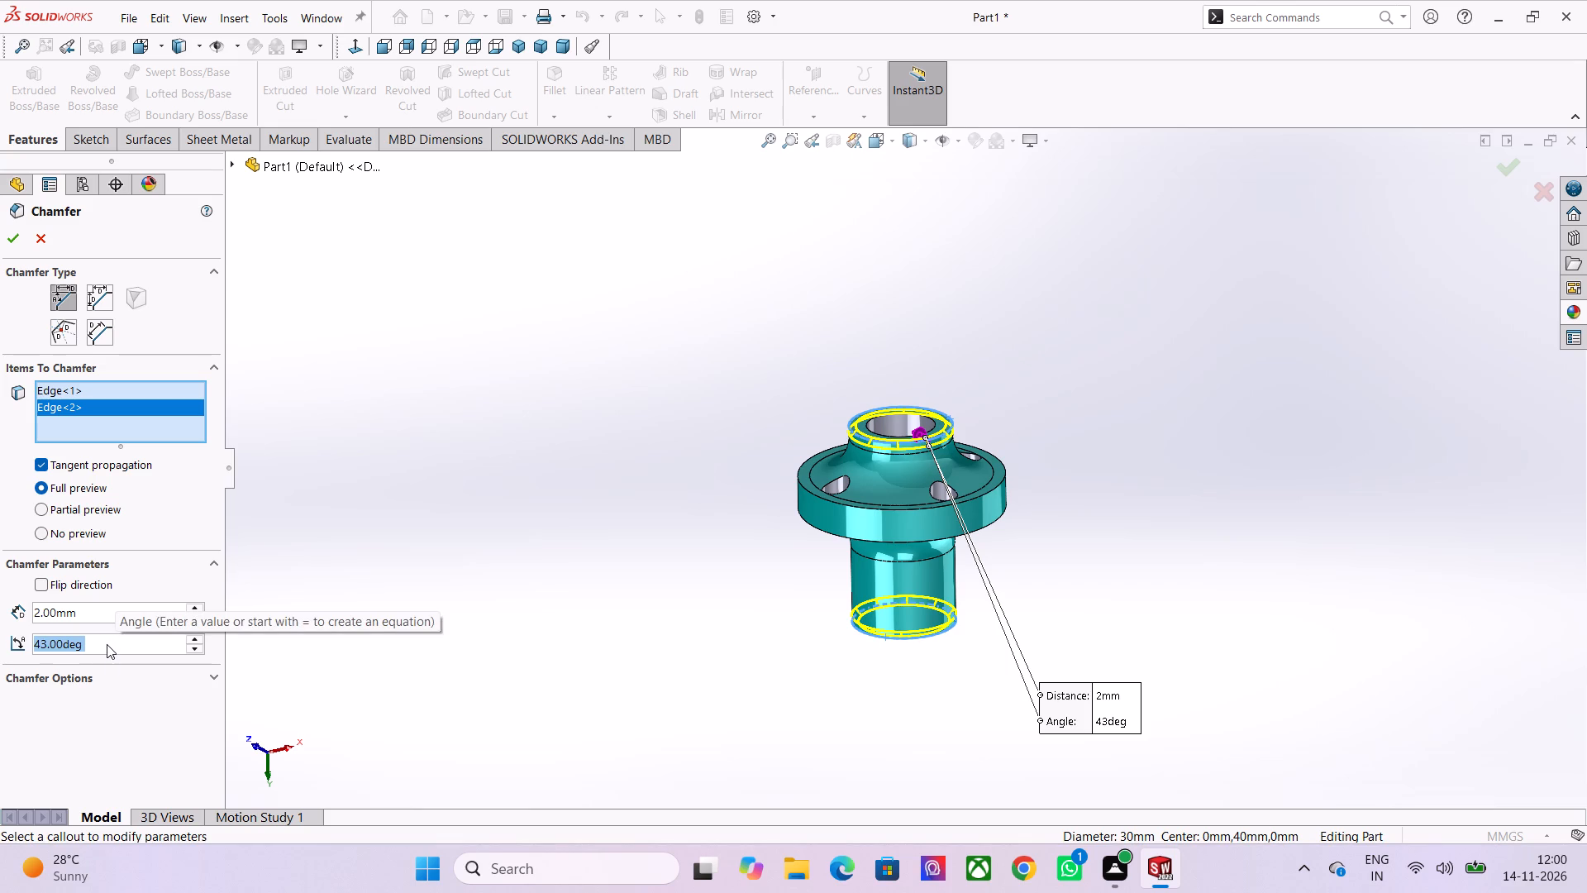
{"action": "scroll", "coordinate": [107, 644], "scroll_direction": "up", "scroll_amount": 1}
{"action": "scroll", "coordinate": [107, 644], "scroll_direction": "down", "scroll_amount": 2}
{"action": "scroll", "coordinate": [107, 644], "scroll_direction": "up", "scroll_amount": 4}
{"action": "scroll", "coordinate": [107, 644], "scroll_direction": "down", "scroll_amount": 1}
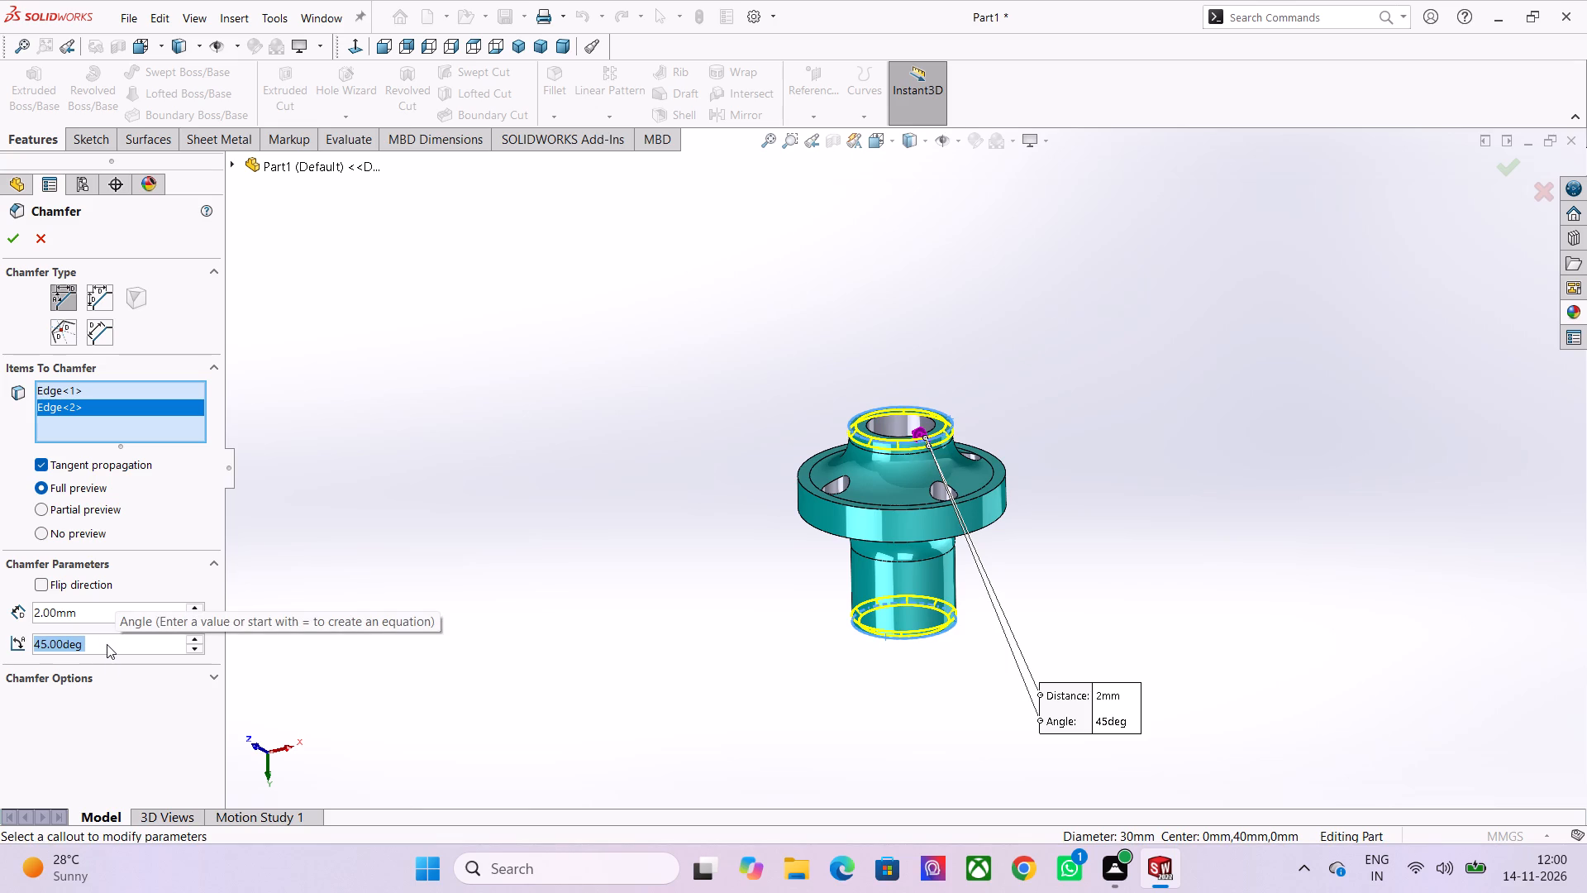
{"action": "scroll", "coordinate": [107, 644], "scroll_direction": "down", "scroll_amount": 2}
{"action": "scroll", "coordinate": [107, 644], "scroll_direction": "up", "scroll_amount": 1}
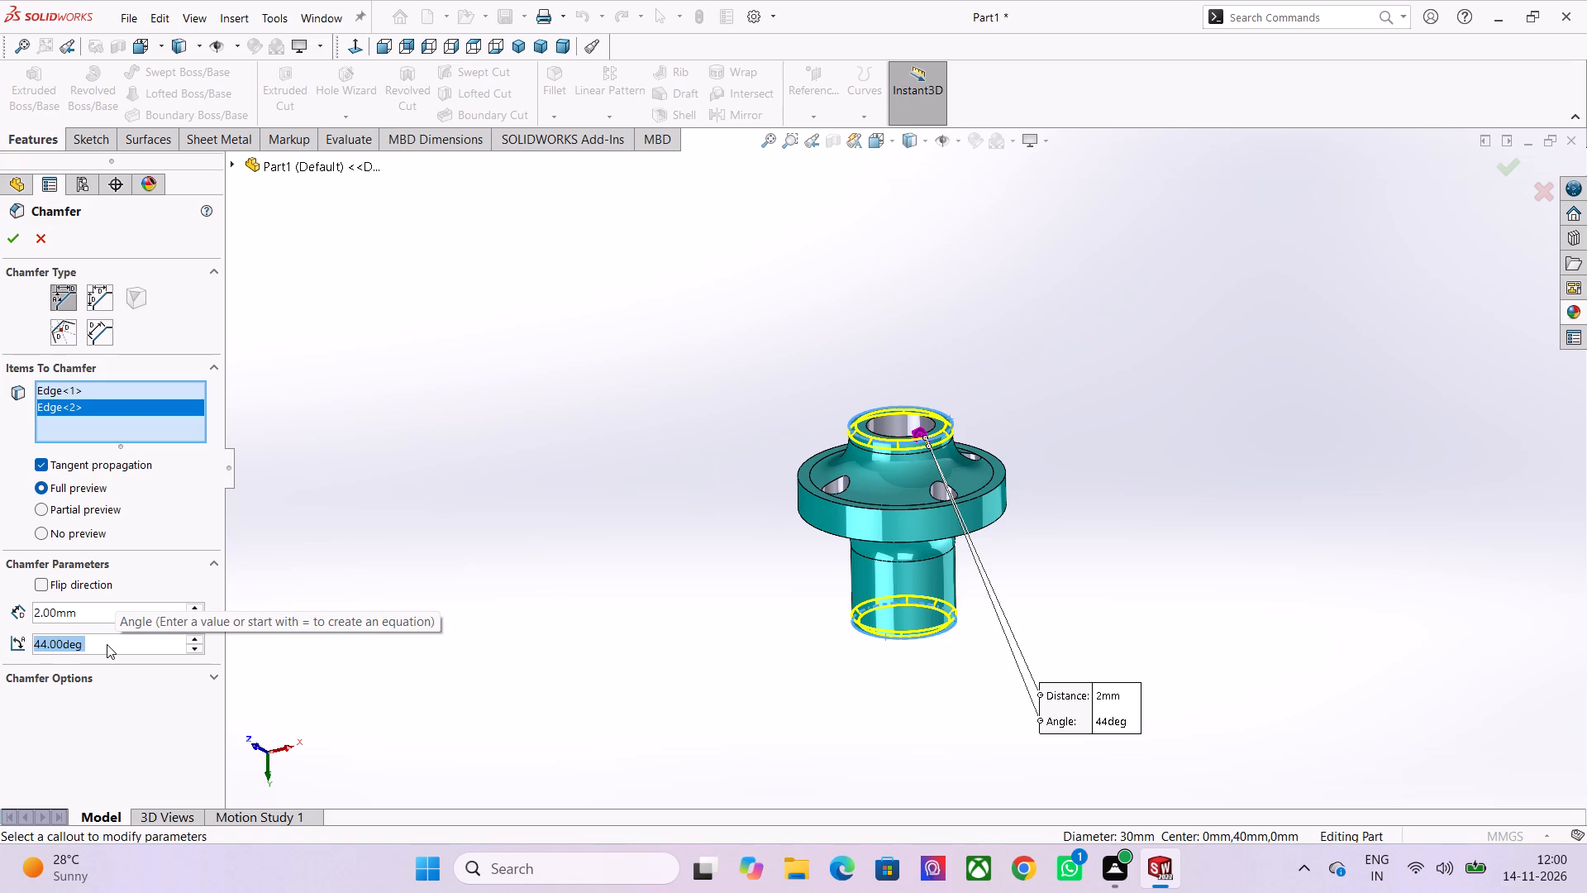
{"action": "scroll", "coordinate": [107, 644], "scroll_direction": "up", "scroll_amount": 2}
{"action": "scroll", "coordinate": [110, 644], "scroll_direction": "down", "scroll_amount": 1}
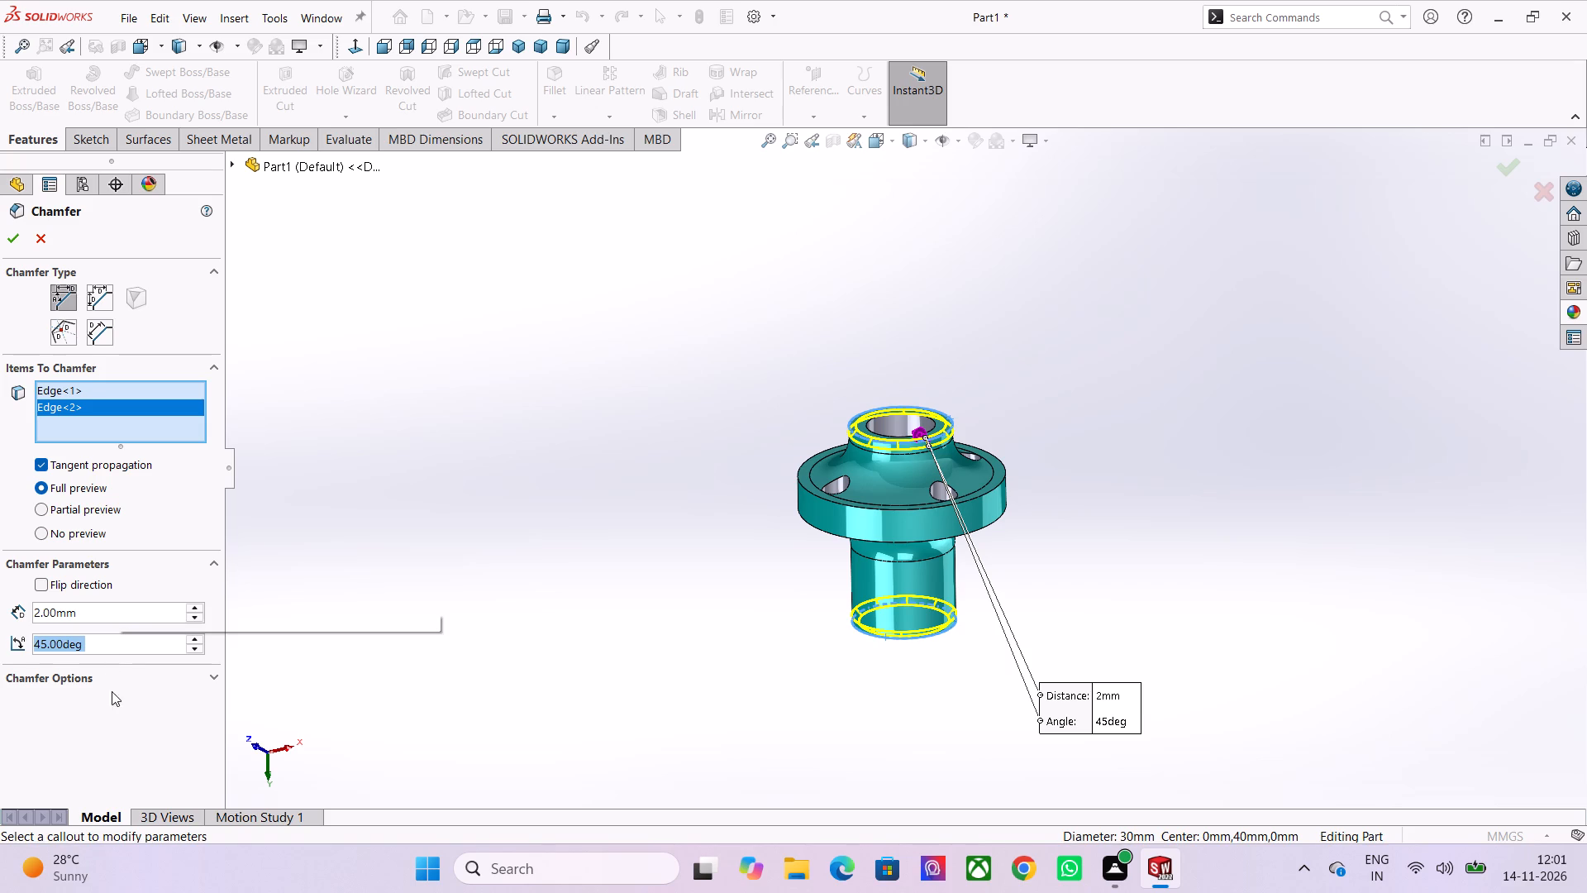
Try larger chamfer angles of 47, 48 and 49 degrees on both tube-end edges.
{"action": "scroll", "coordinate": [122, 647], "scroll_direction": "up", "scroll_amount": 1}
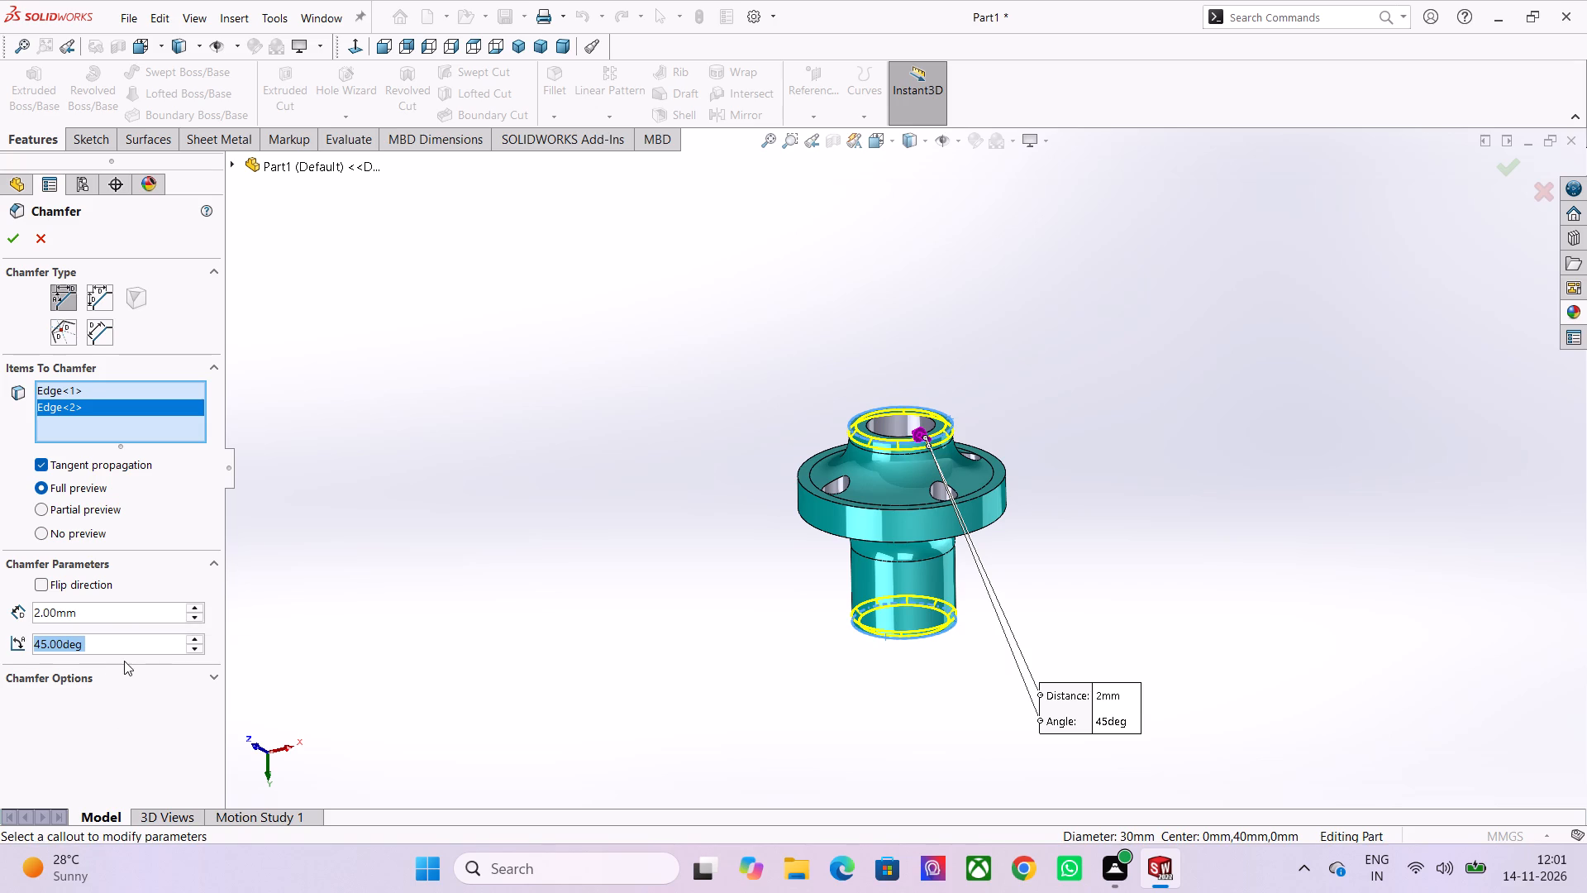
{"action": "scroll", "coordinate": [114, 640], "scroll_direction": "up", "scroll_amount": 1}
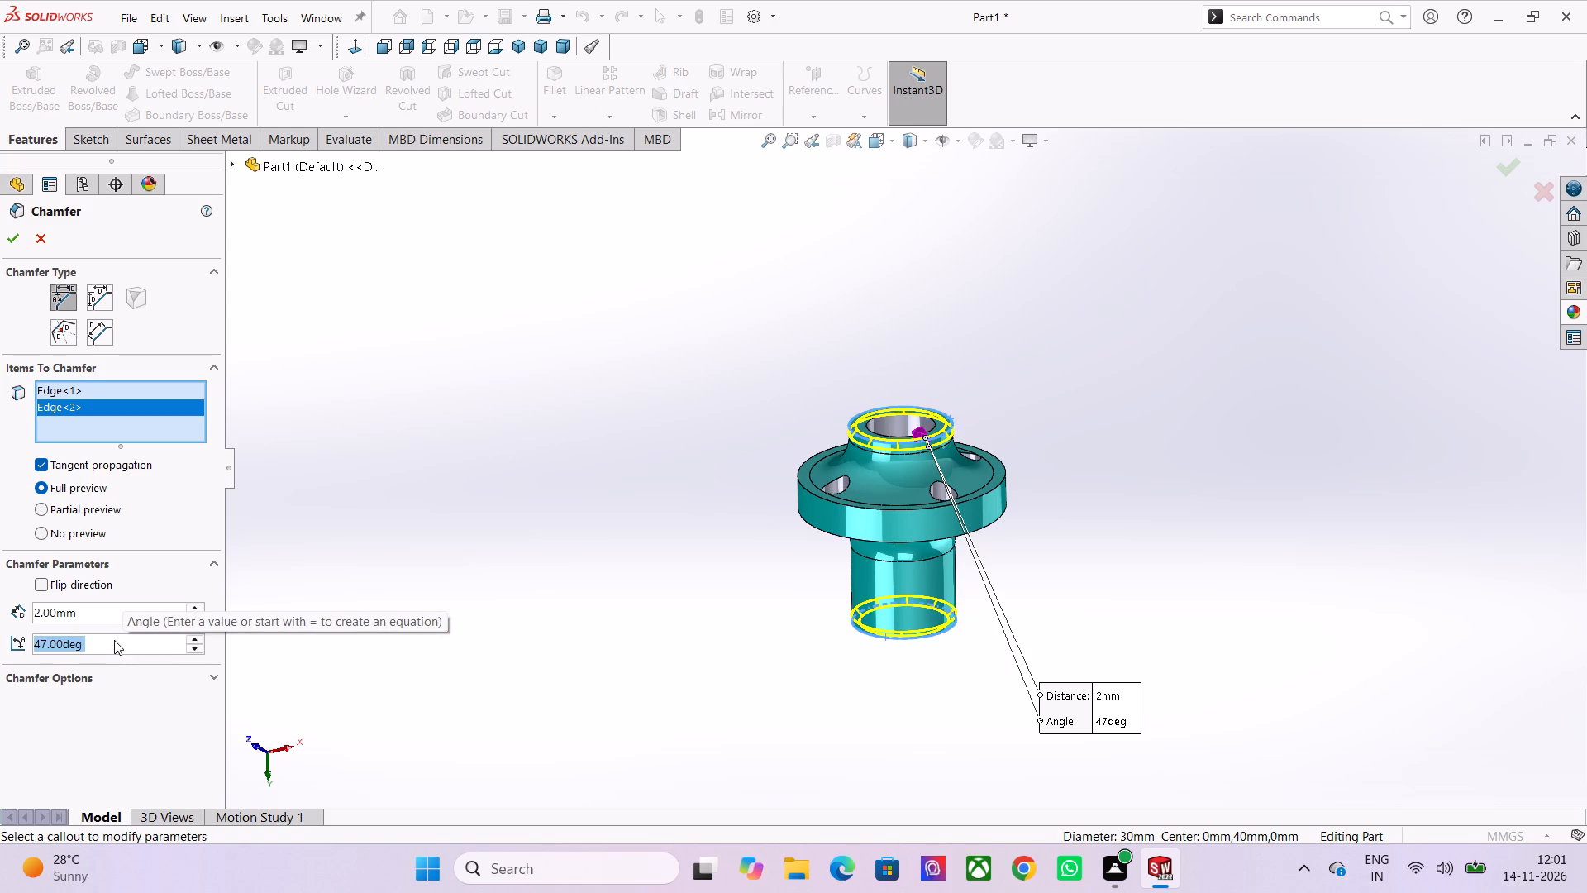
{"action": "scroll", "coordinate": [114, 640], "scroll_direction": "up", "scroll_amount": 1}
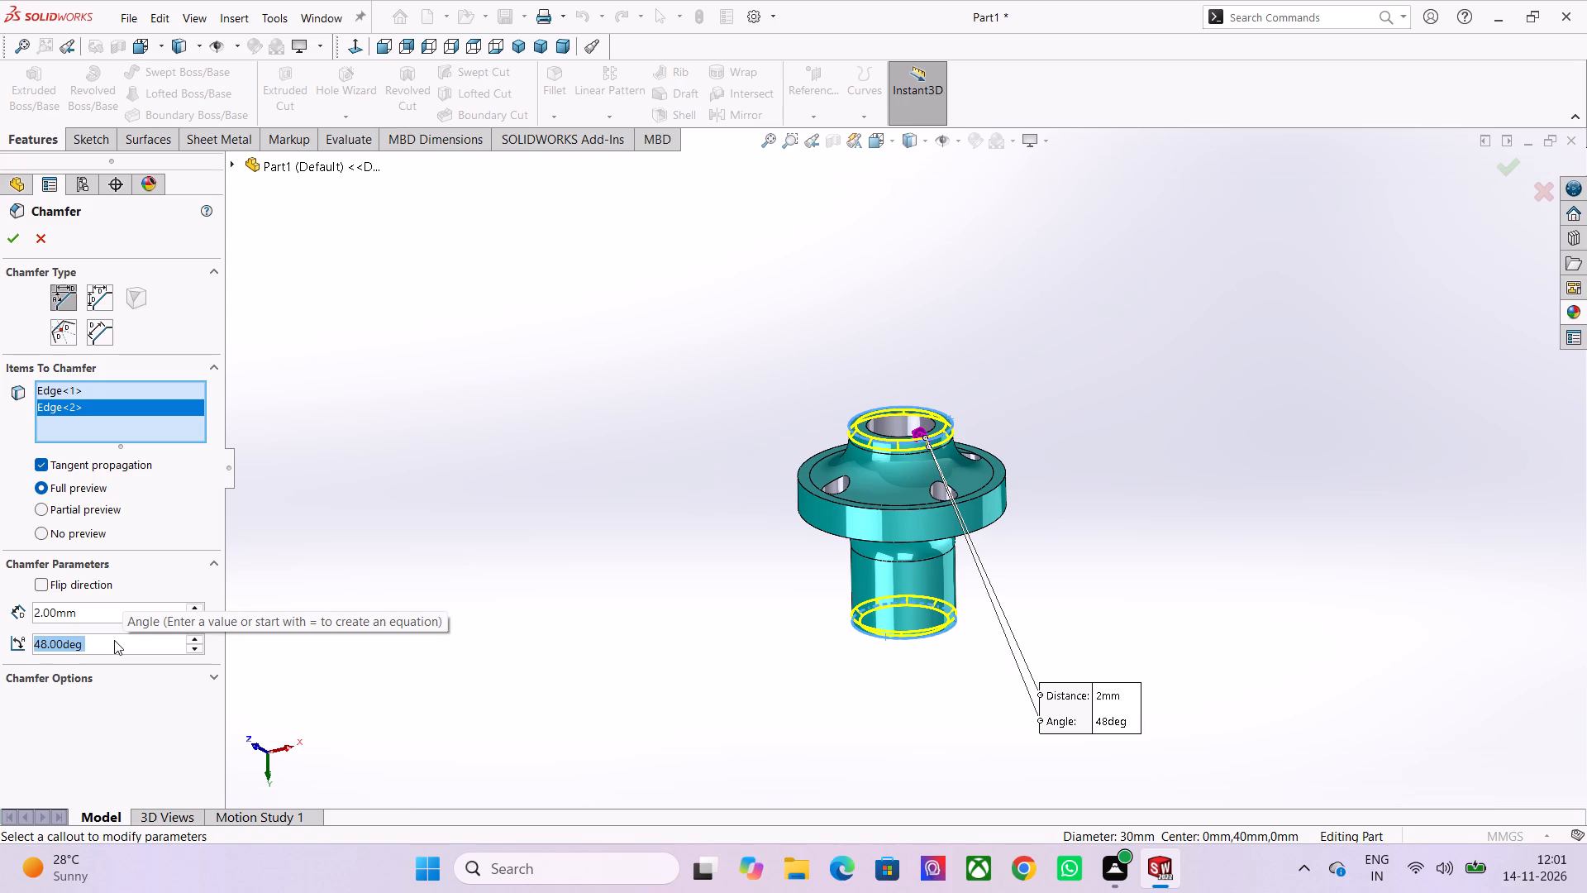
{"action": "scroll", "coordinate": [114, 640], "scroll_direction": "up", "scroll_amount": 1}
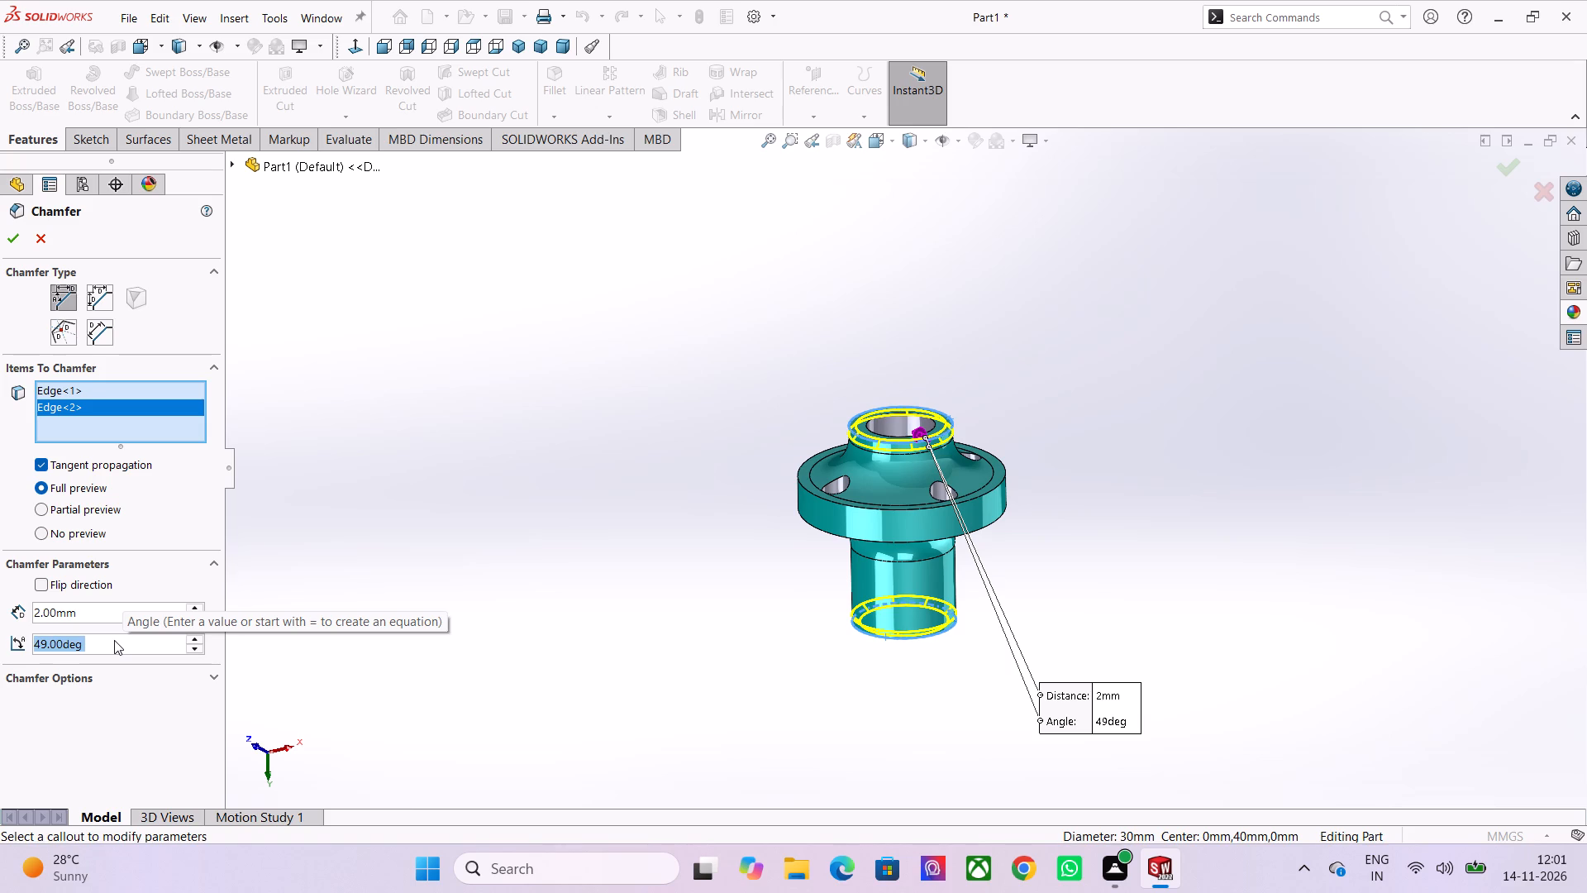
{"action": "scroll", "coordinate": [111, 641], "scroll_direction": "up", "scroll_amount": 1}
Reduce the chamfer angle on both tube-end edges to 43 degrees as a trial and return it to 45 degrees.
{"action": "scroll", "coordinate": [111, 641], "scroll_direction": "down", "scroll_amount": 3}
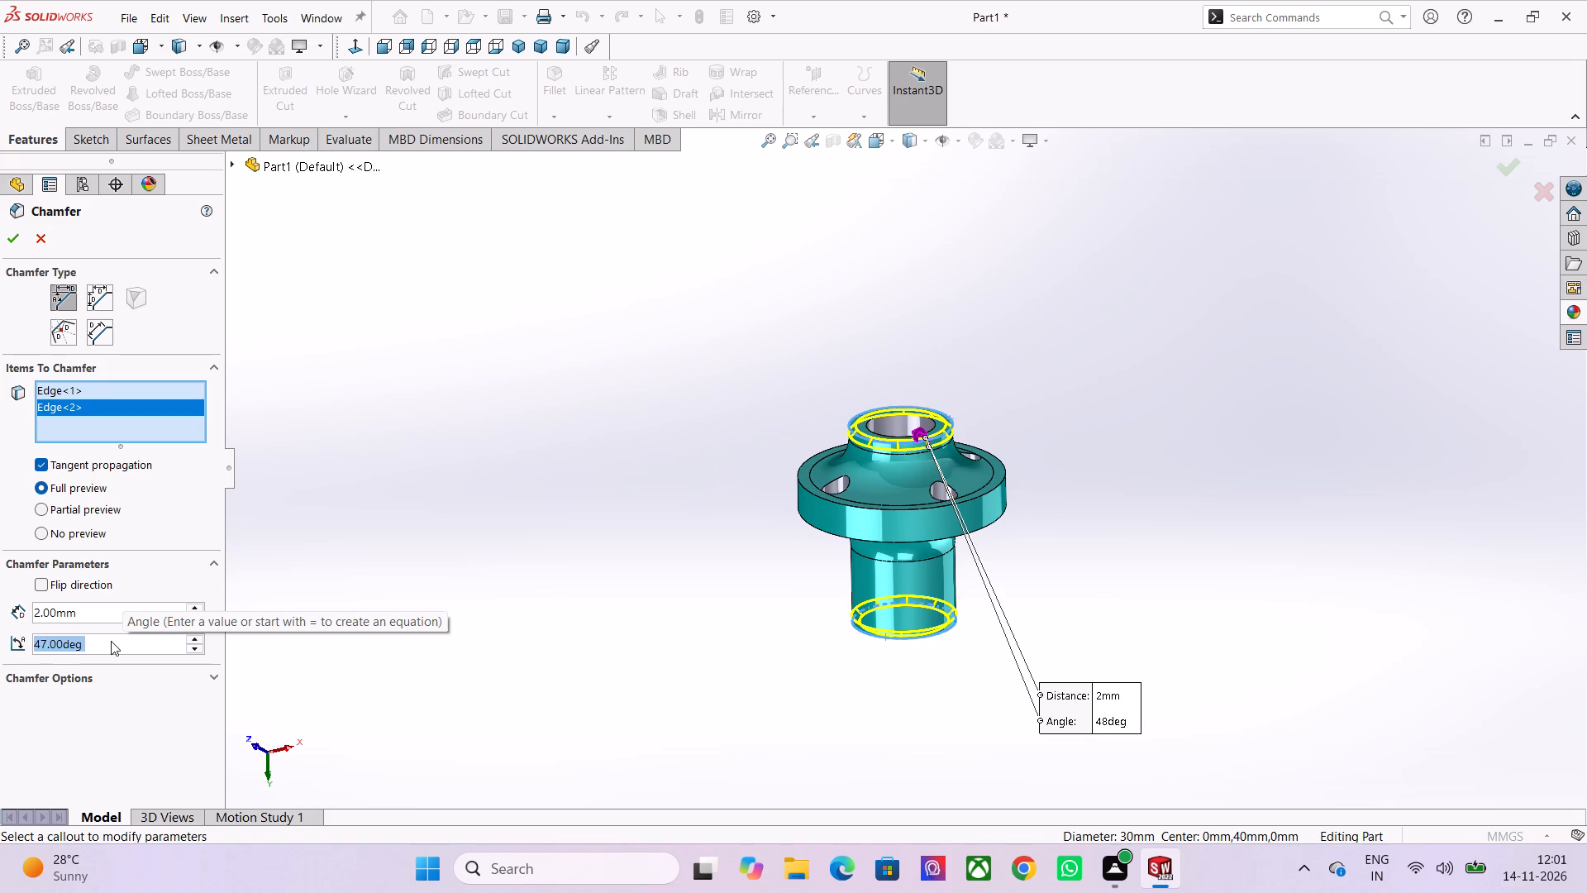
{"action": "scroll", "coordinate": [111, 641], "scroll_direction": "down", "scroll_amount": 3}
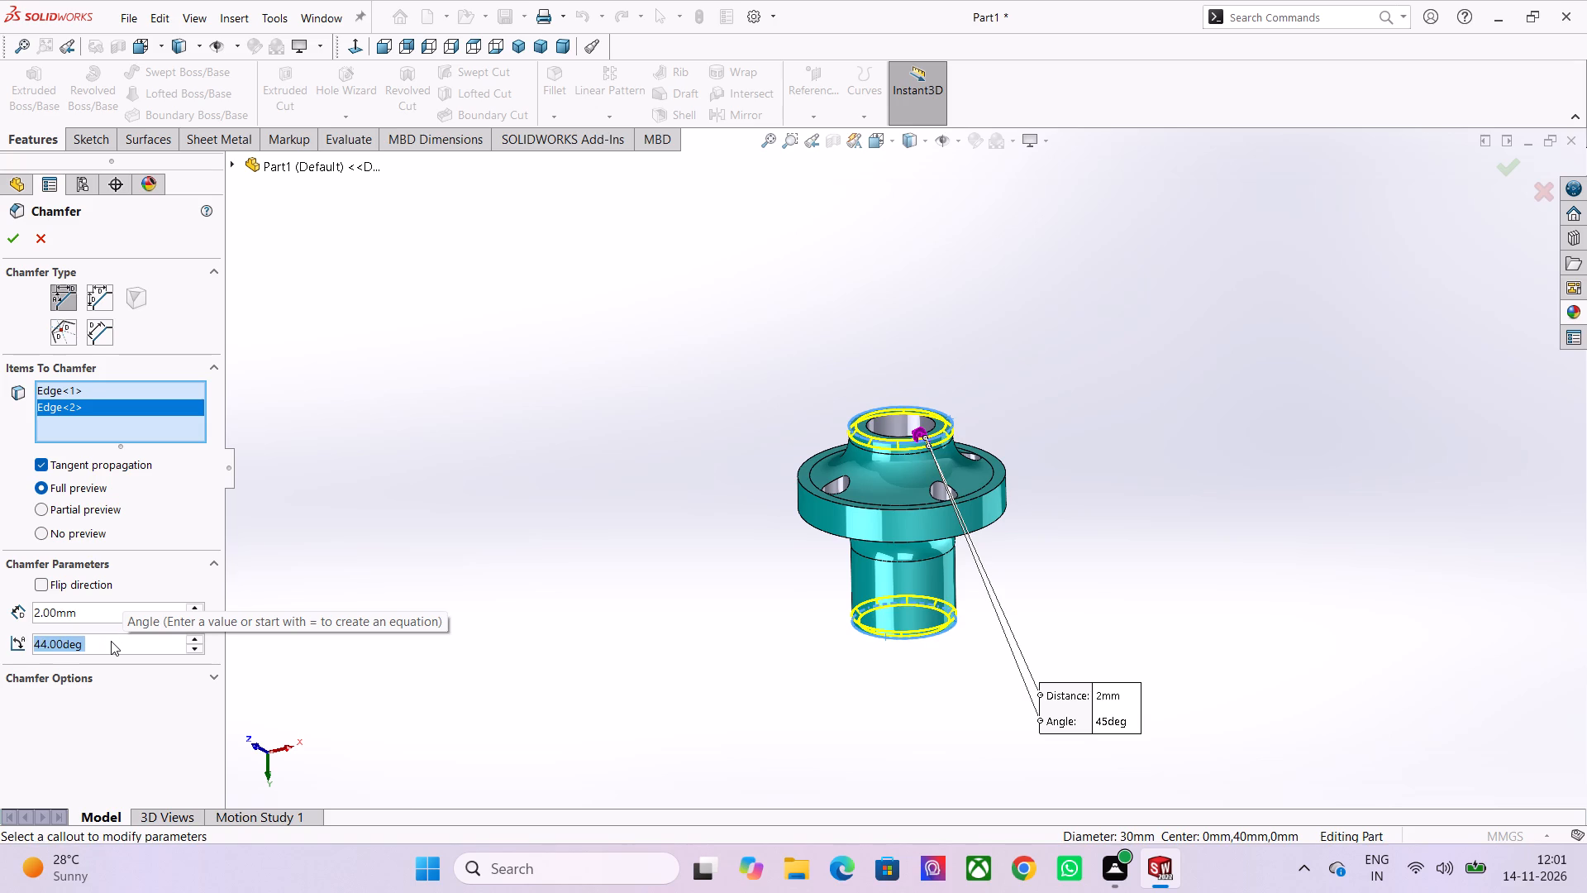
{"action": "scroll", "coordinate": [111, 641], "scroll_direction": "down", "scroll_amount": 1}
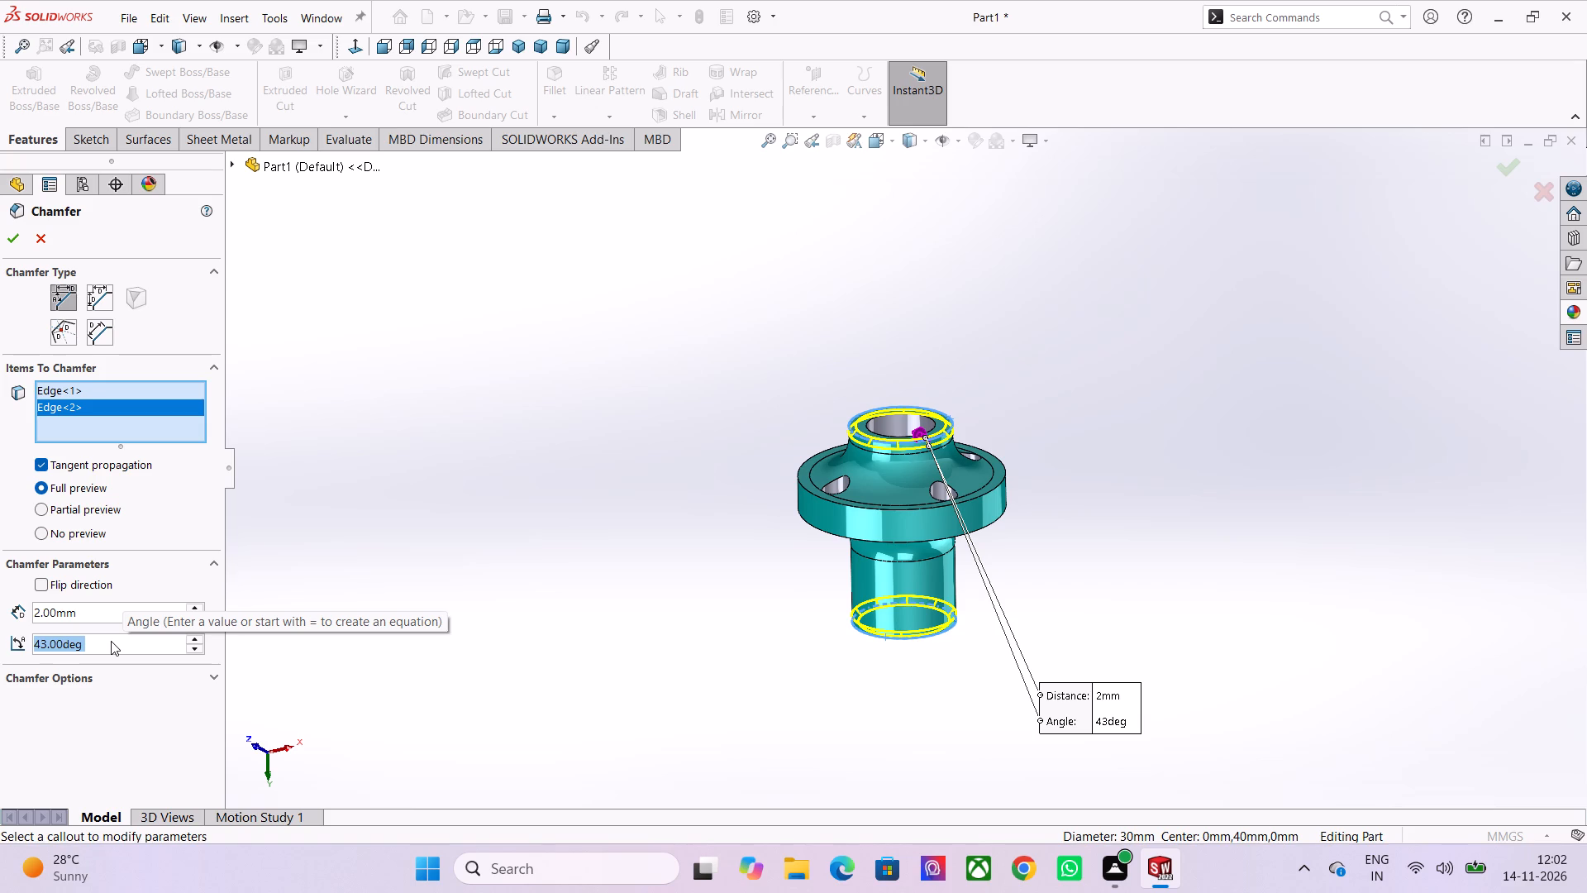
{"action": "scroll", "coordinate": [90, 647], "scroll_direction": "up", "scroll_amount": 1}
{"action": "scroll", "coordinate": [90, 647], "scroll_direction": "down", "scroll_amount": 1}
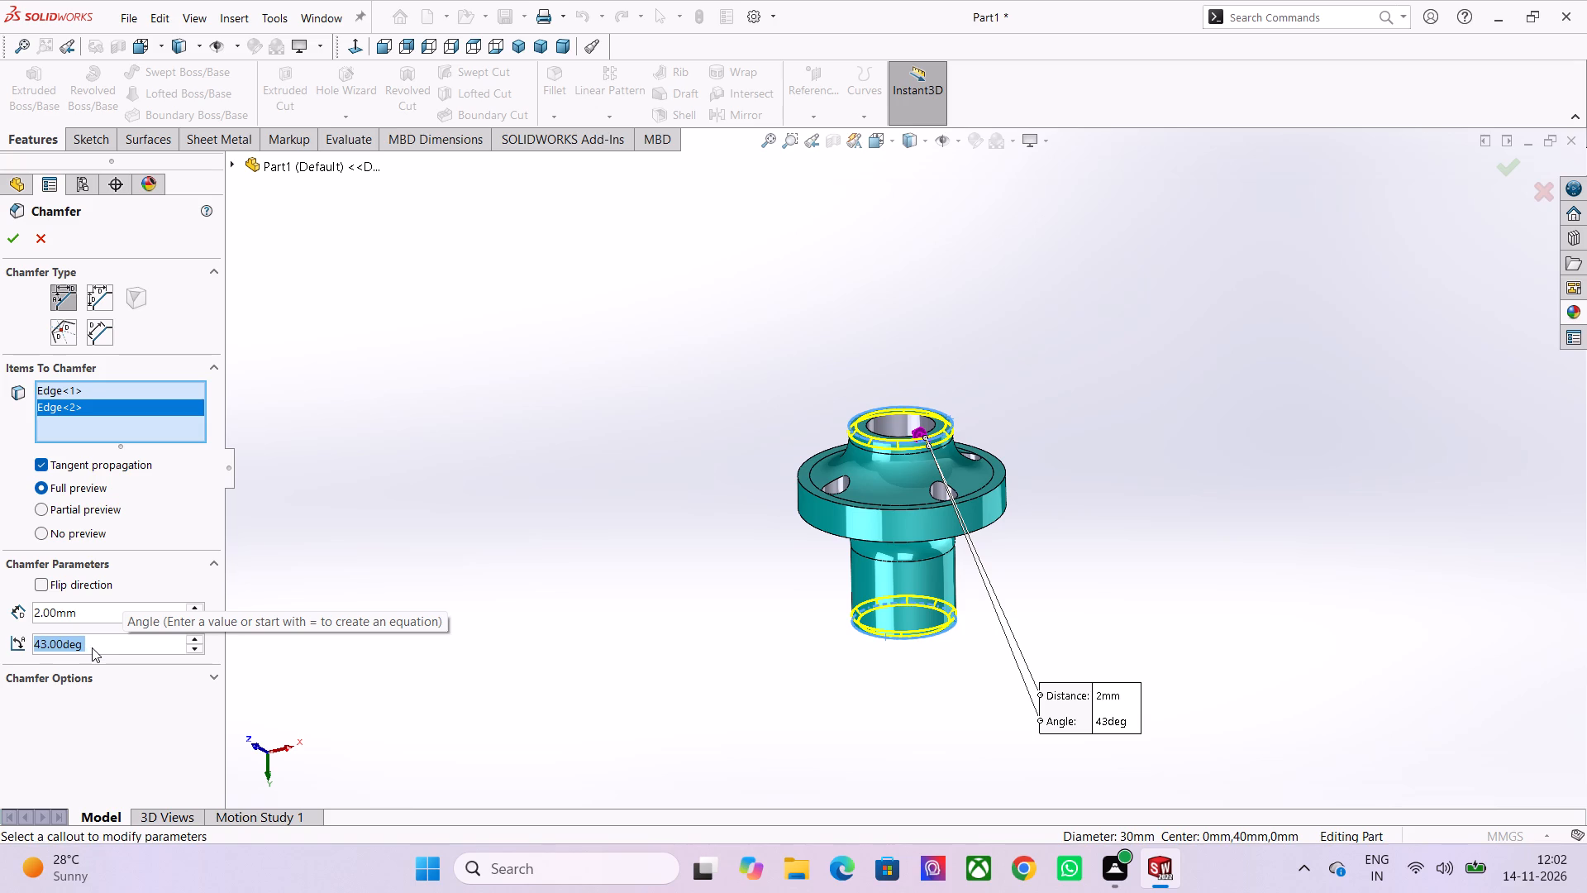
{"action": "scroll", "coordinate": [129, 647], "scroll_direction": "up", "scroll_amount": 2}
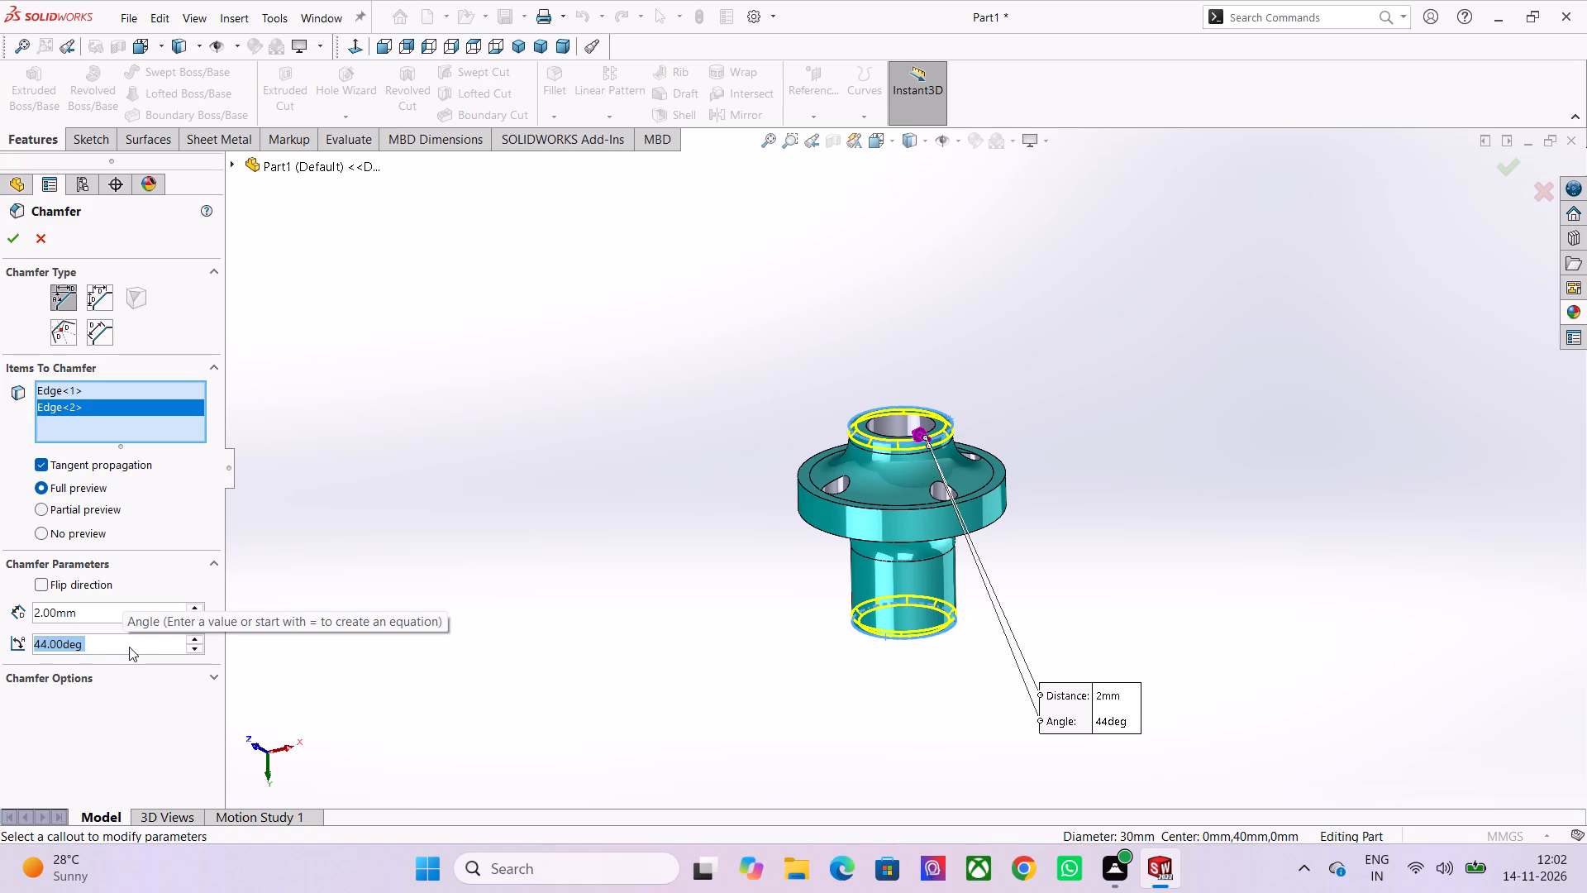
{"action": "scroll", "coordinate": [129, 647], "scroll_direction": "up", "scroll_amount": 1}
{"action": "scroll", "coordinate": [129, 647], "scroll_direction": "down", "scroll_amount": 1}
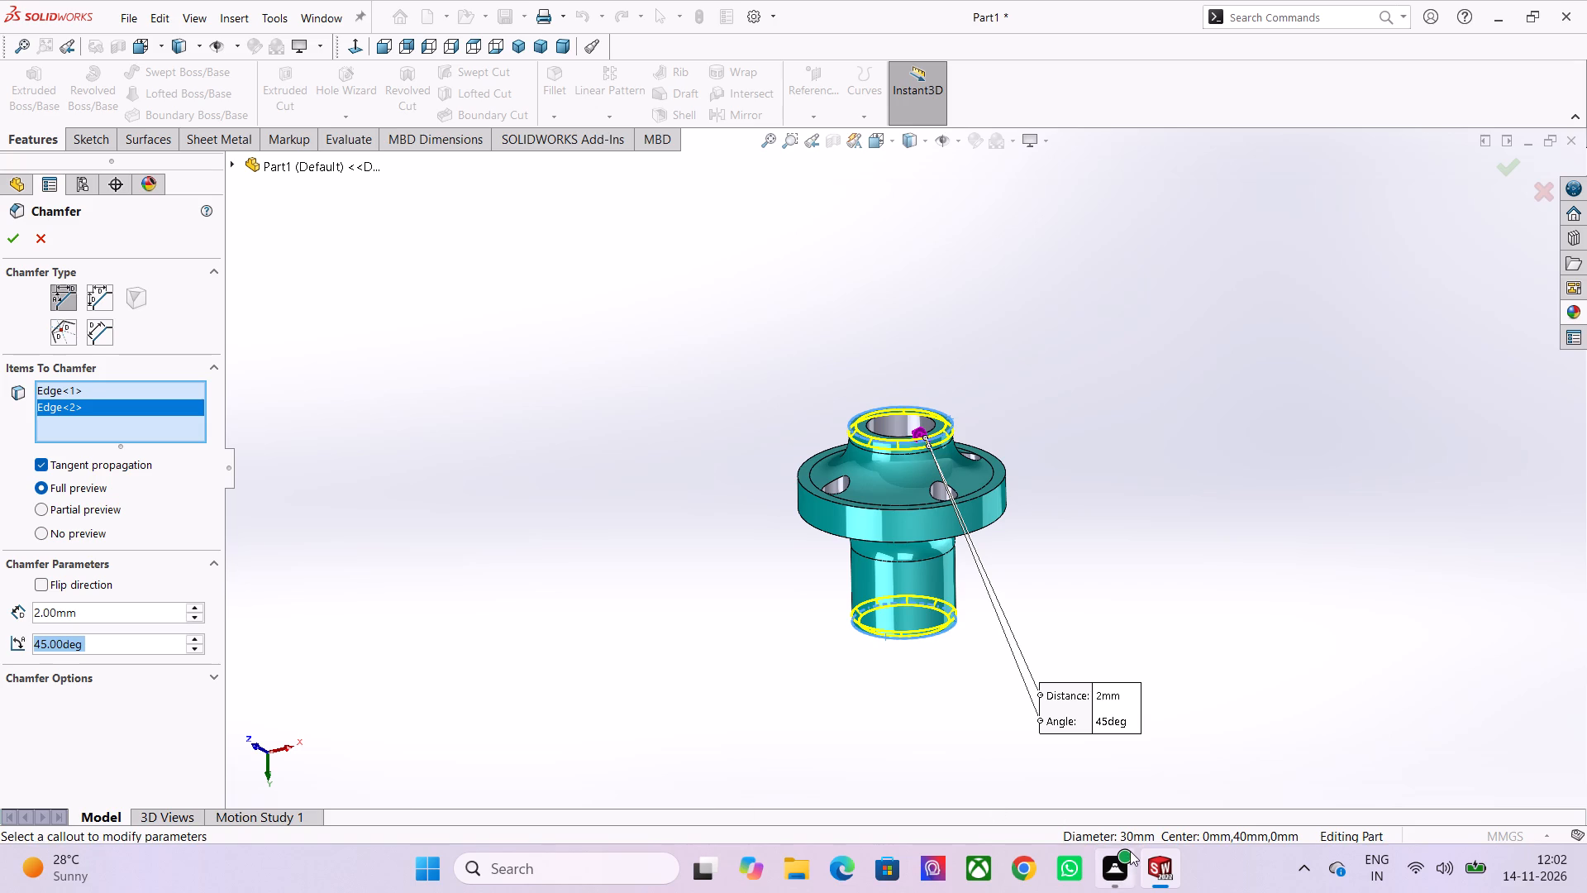
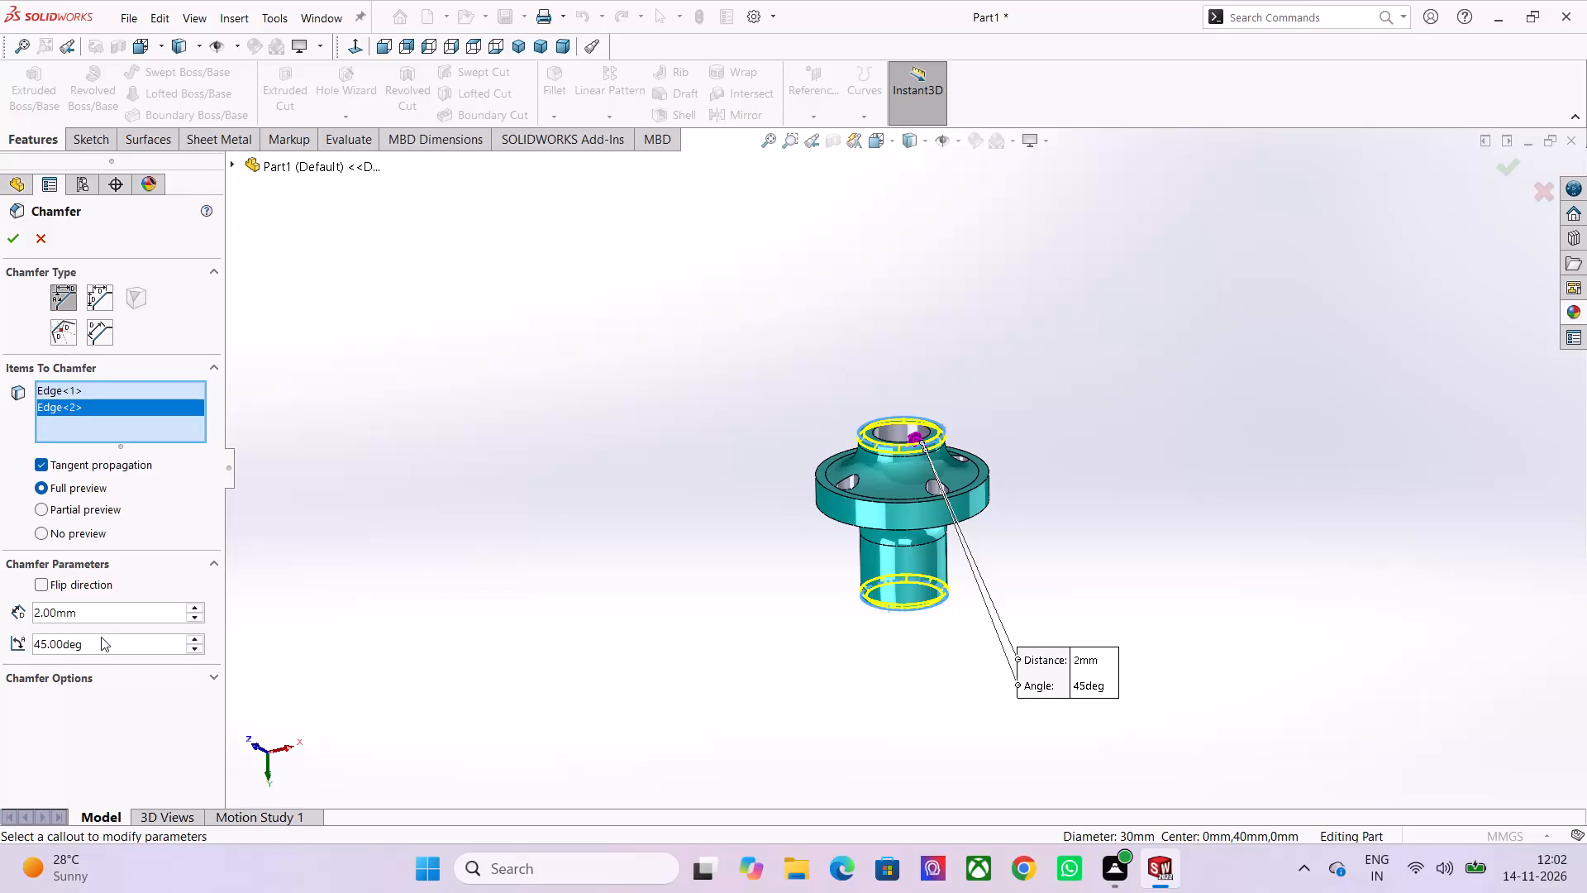
Chamfer the outer circular edges at both ends of the hub with a 2 mm distance and a 45° angle.
{"action": "scroll", "coordinate": [101, 637], "scroll_direction": "up", "scroll_amount": 1}
{"action": "scroll", "coordinate": [101, 637], "scroll_direction": "down", "scroll_amount": 2}
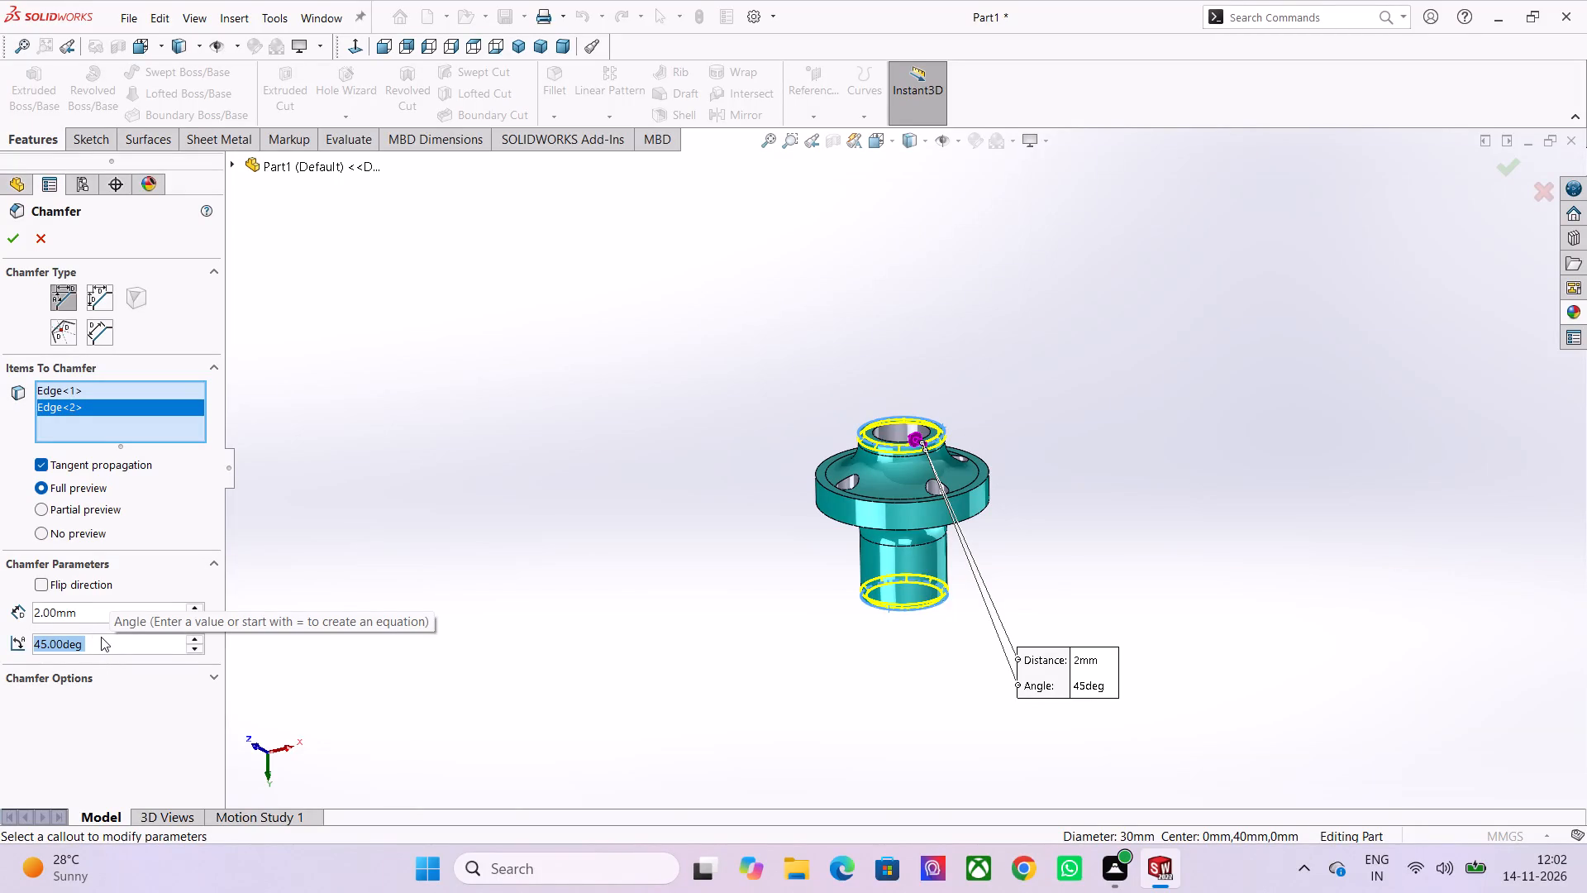
{"action": "scroll", "coordinate": [101, 637], "scroll_direction": "up", "scroll_amount": 1}
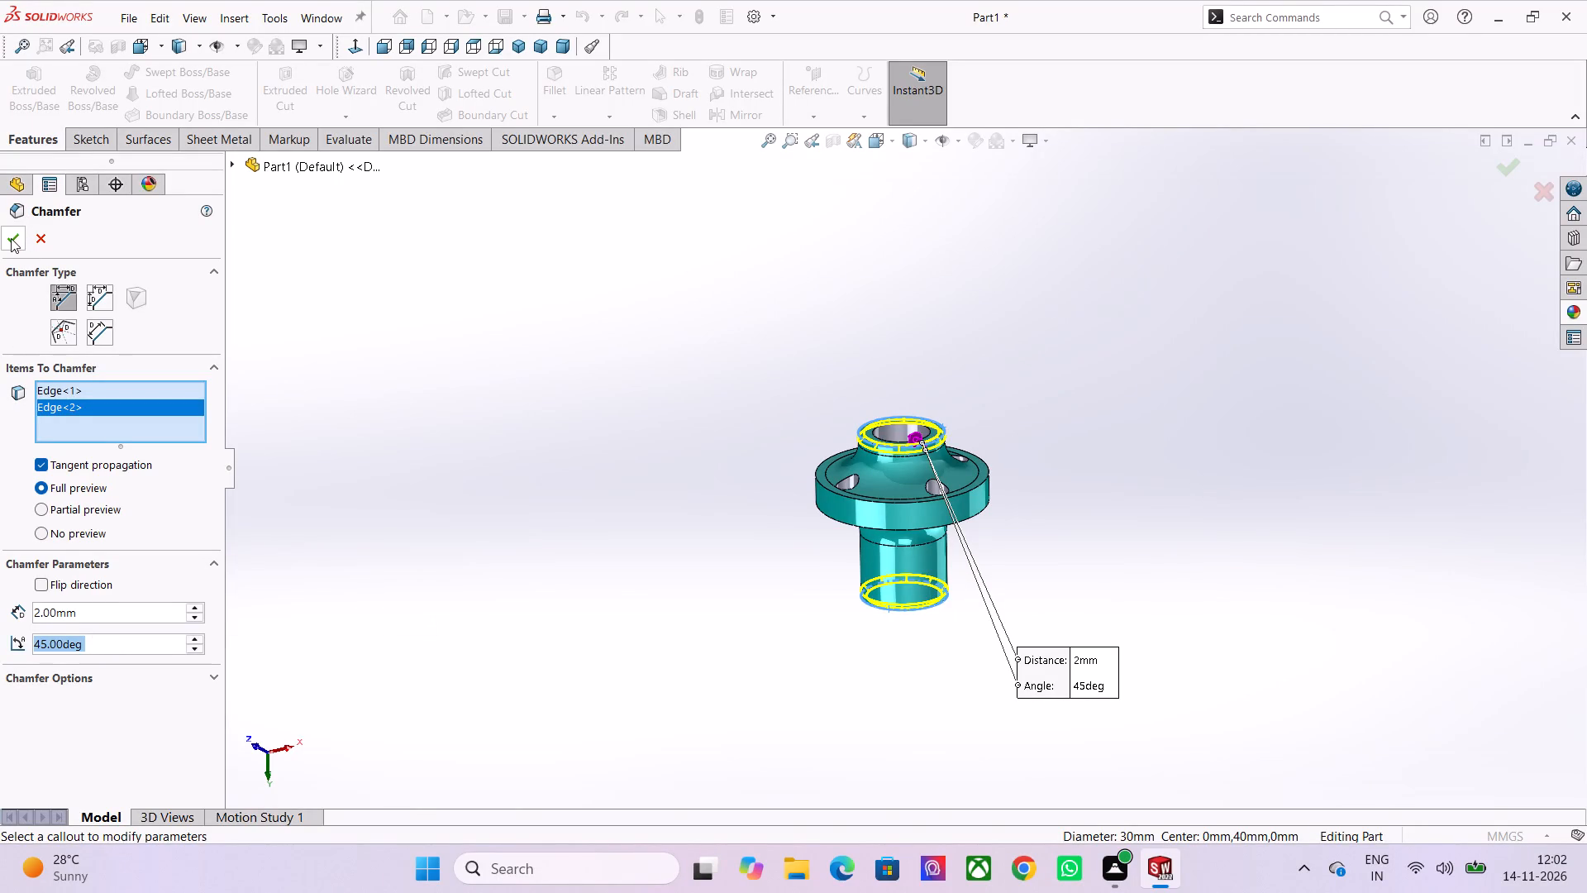
{"action": "left_click", "coordinate": [11, 238]}
{"action": "left_click", "coordinate": [1140, 552]}
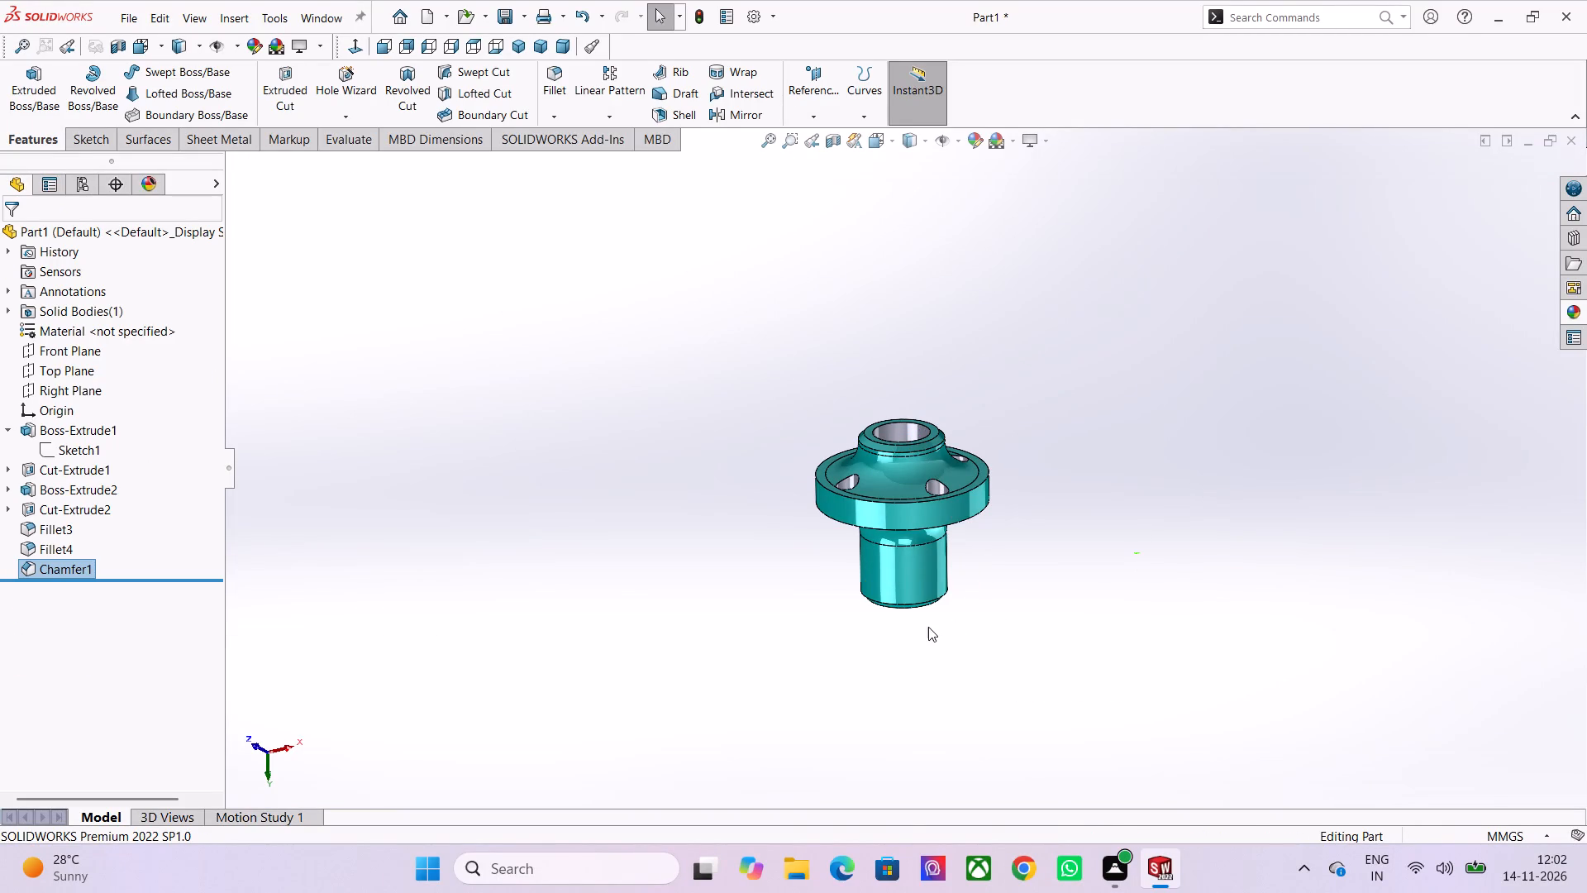
Examine the flanged hub from all sides, including both chamfered ends, the fillets and the flange holes, finishing in isometric view.
{"action": "middle_click_drag", "start_coordinate": [922, 654], "coordinate": [898, 536]}
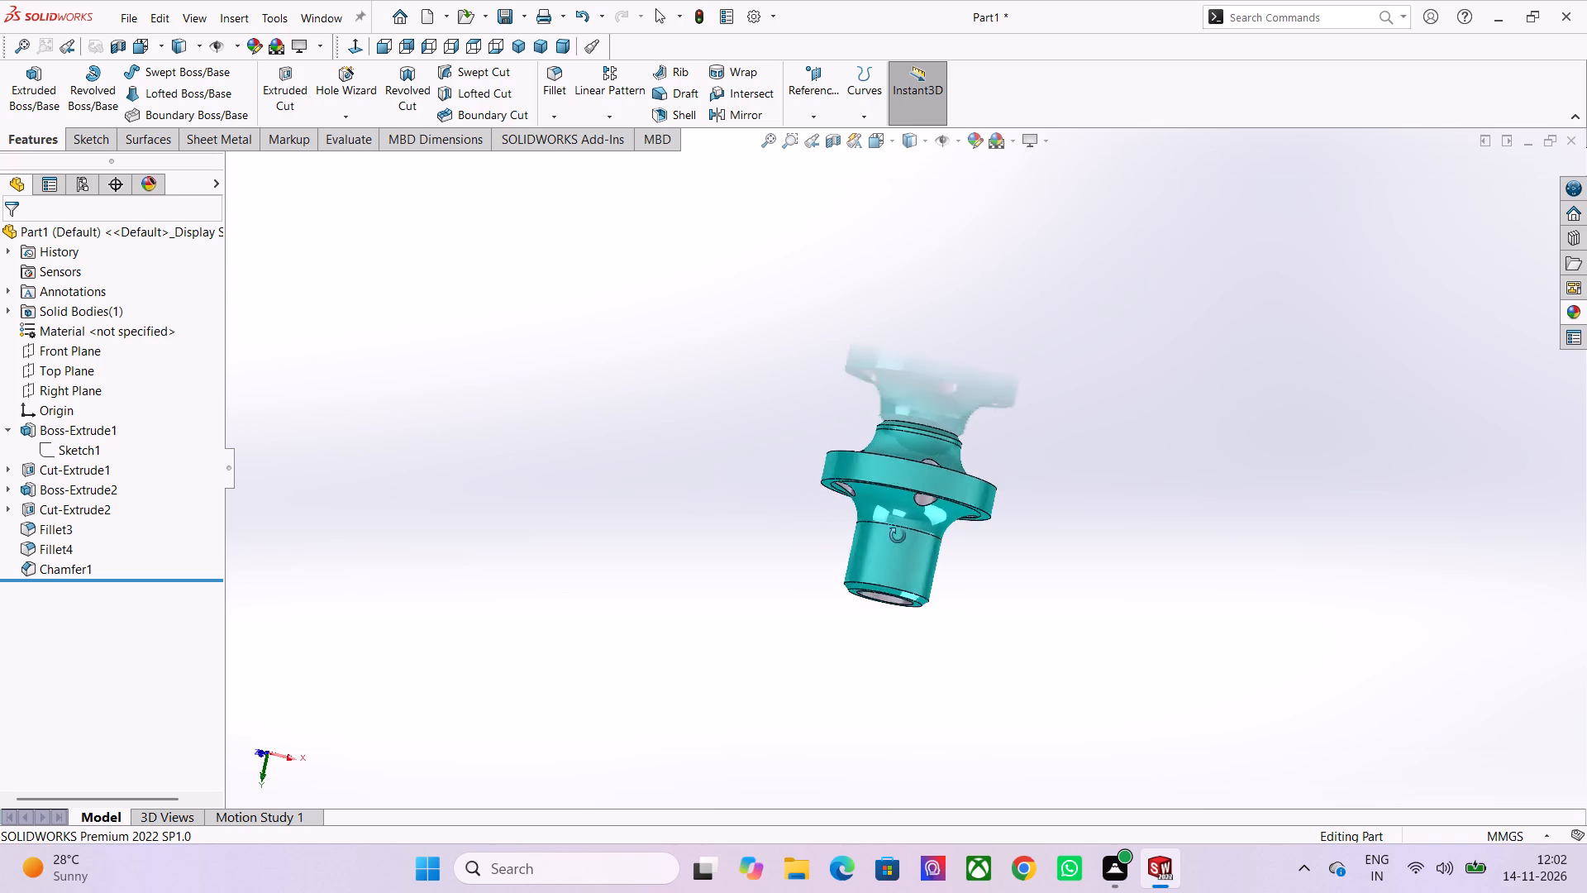
{"action": "middle_click_drag", "start_coordinate": [898, 536], "coordinate": [907, 551]}
{"action": "middle_click_drag", "start_coordinate": [996, 595], "coordinate": [1011, 233]}
{"action": "middle_click_drag", "start_coordinate": [995, 676], "coordinate": [1014, 547]}
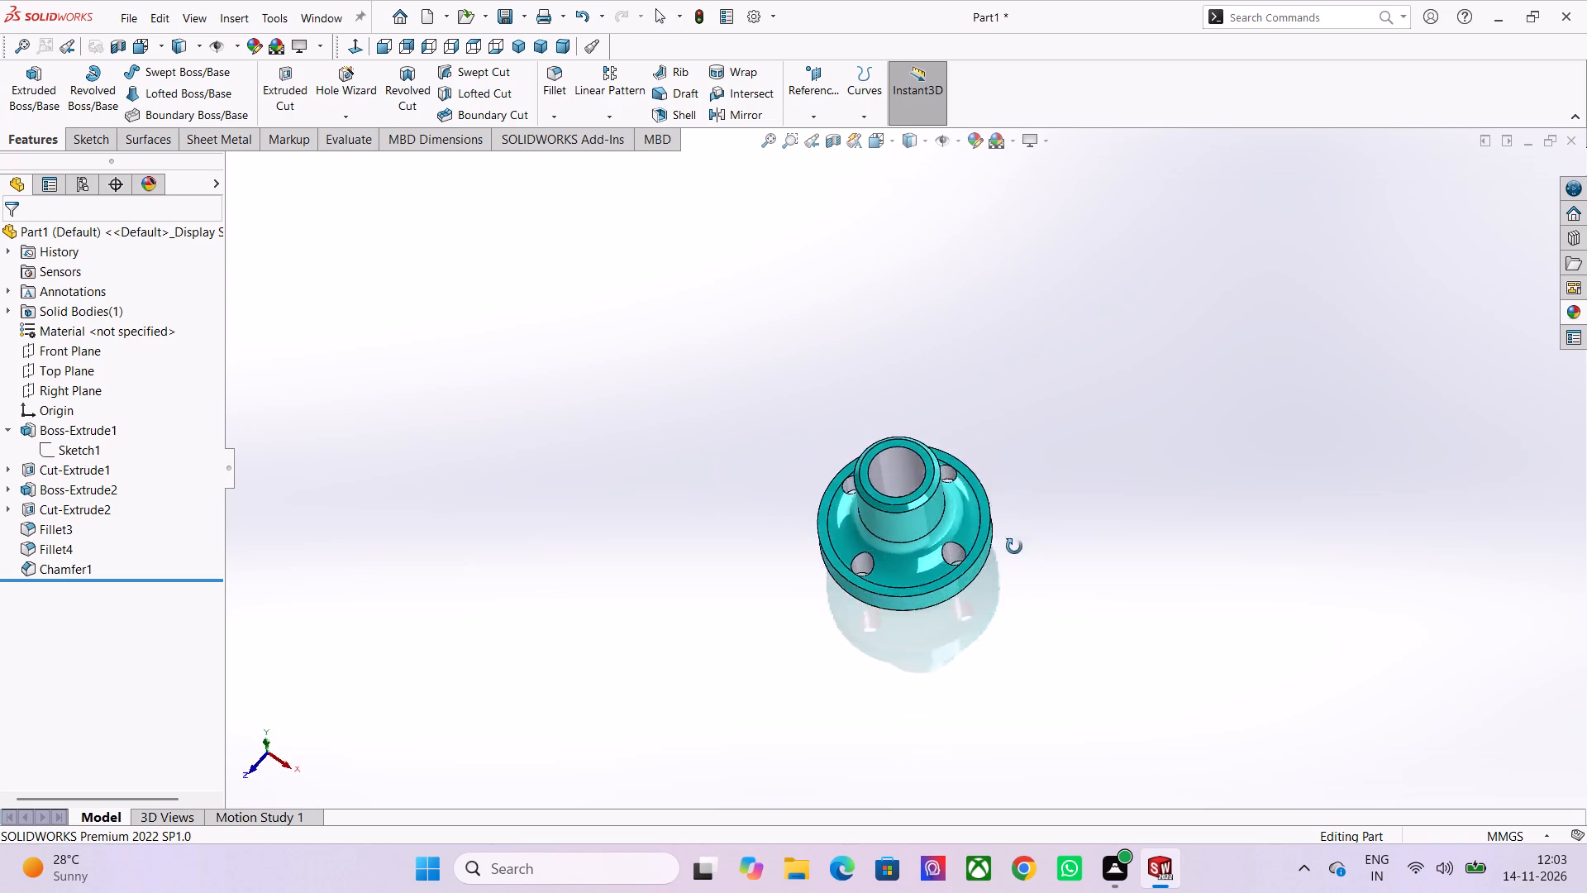
{"action": "middle_click_drag", "start_coordinate": [1014, 547], "coordinate": [939, 470]}
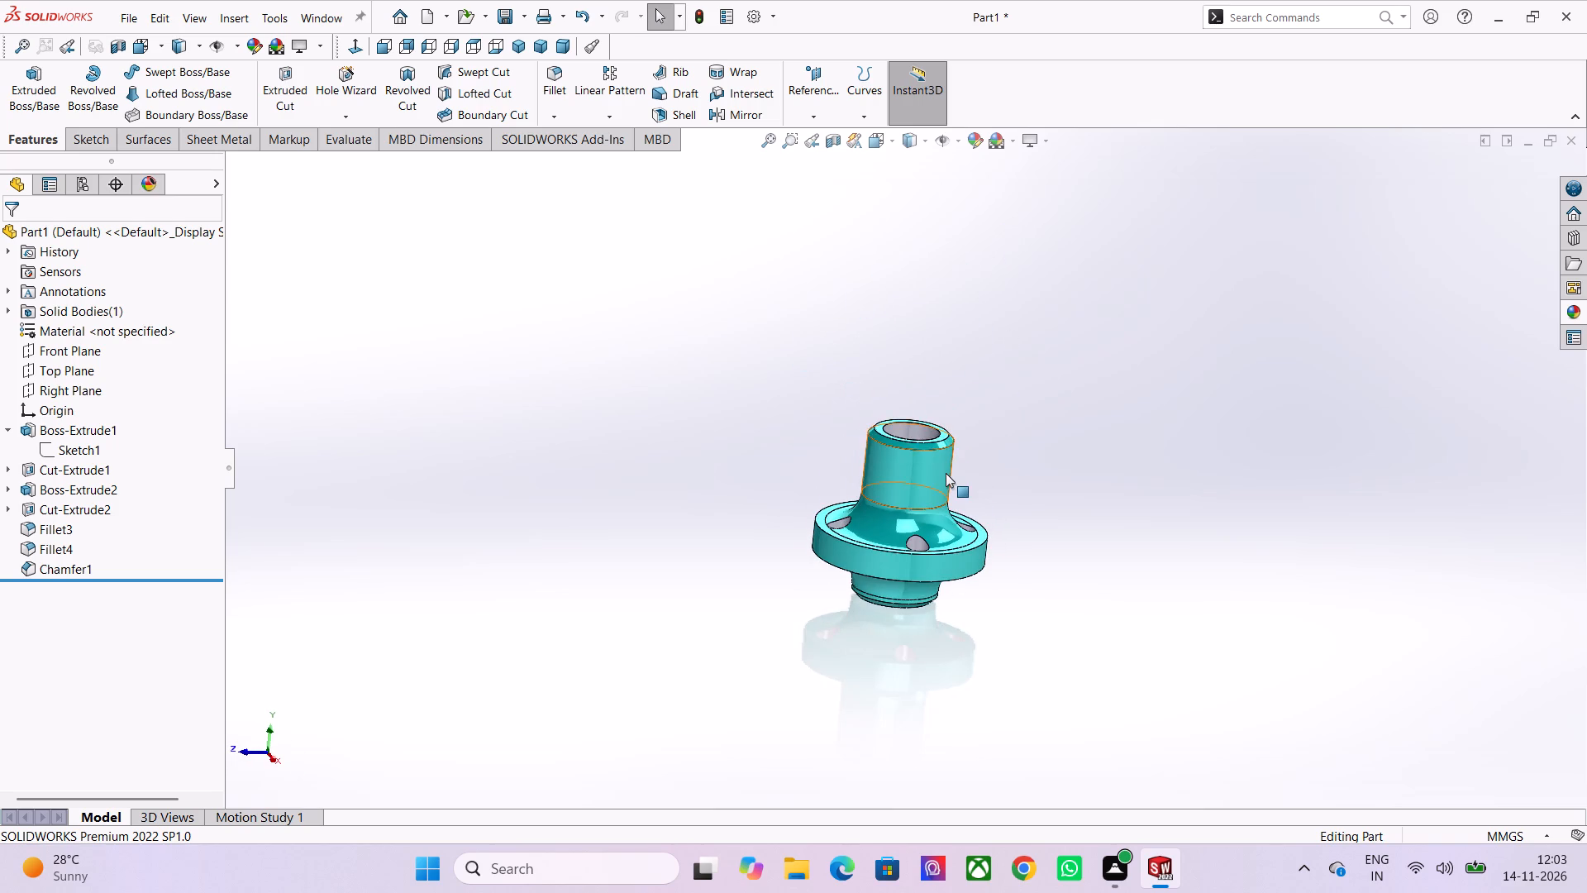
{"action": "scroll", "coordinate": [952, 455], "scroll_direction": "up", "scroll_amount": 3}
{"action": "scroll", "coordinate": [952, 454], "scroll_direction": "down", "scroll_amount": 1}
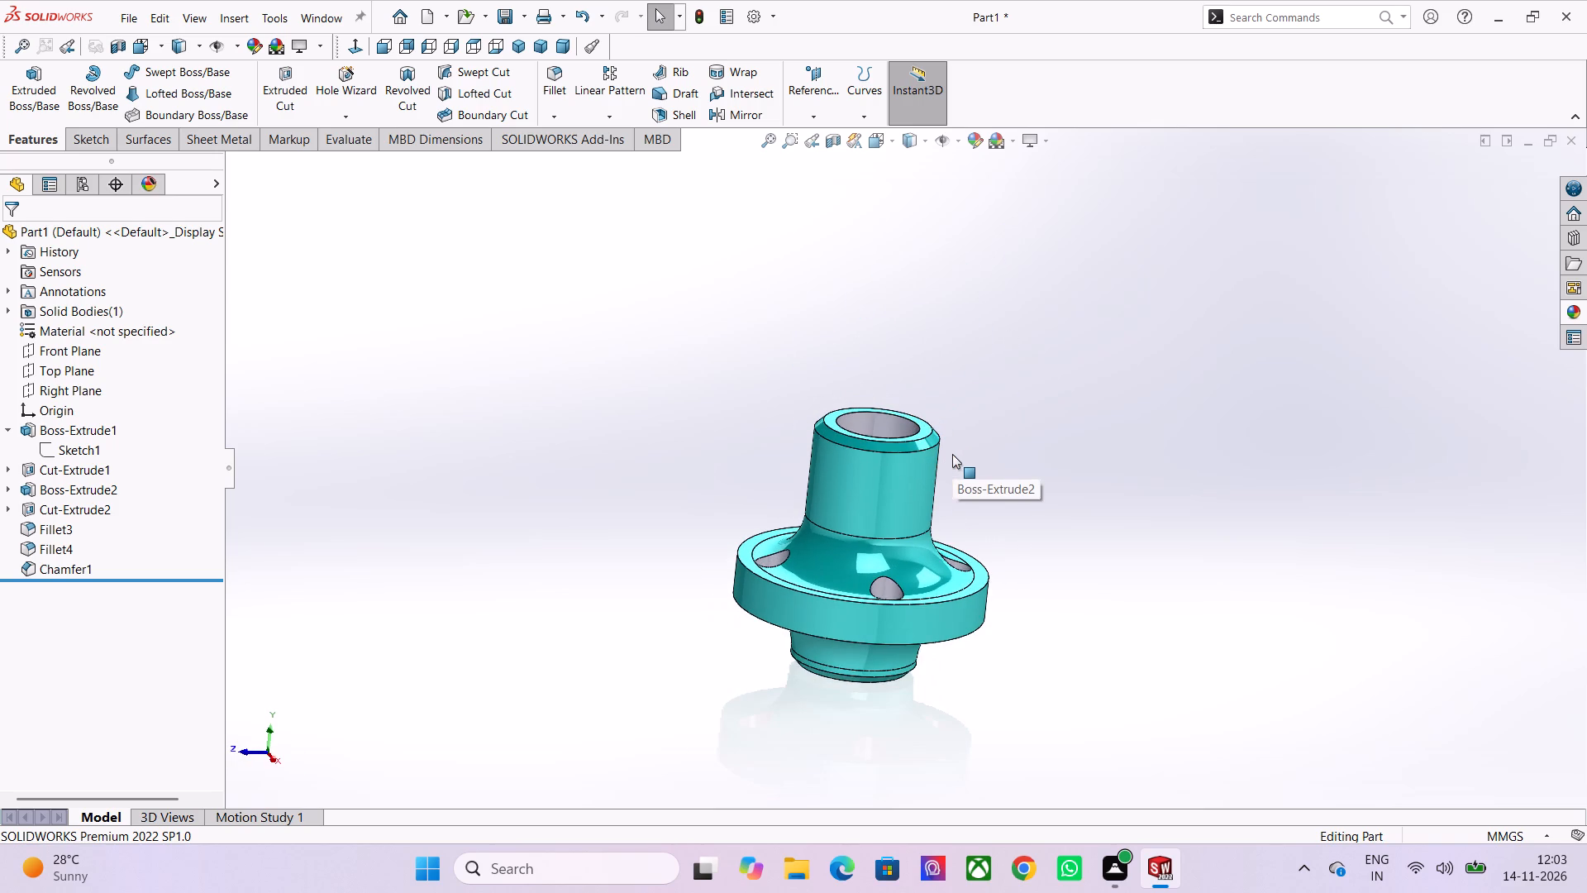
{"action": "middle_click_drag", "start_coordinate": [994, 619], "coordinate": [711, 627]}
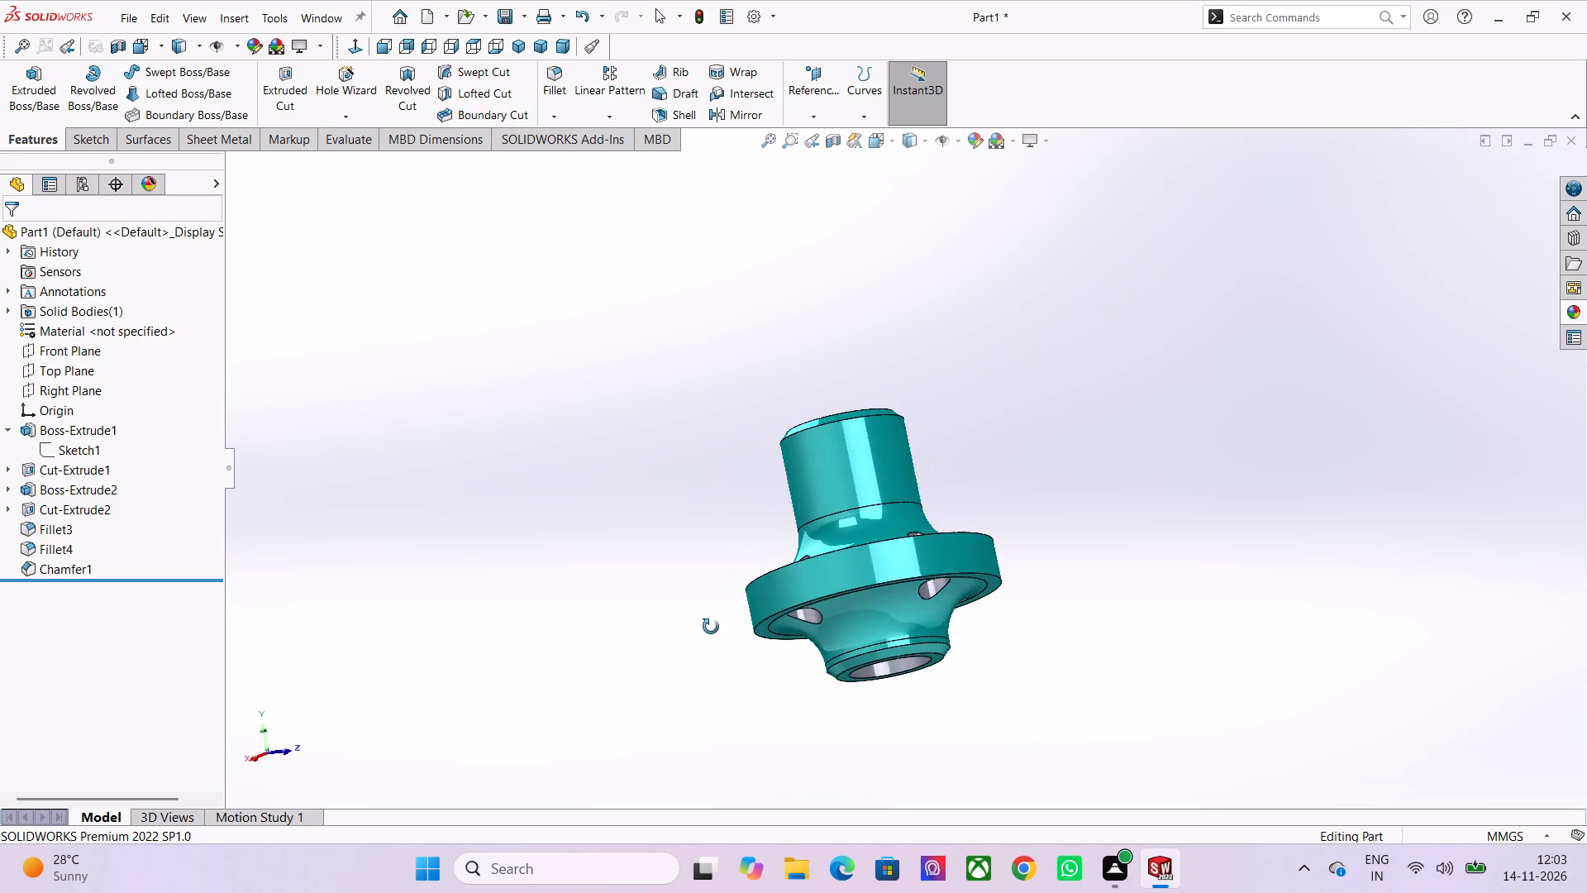
{"action": "middle_click_drag", "start_coordinate": [711, 627], "coordinate": [960, 670]}
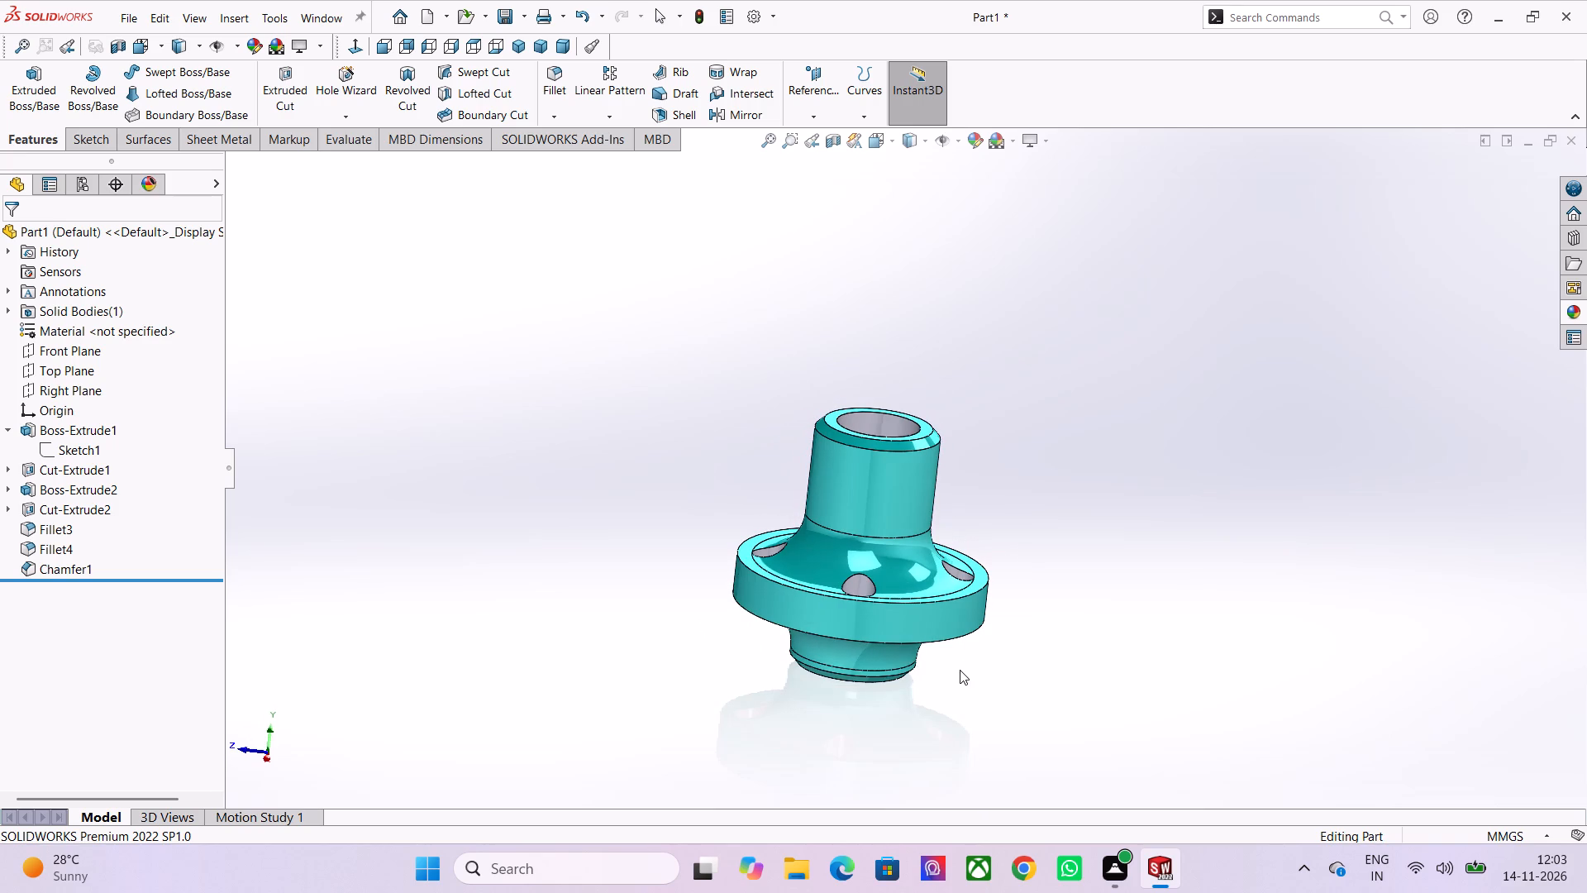
{"action": "scroll", "coordinate": [960, 633], "scroll_direction": "down", "scroll_amount": 1}
{"action": "middle_click_drag", "start_coordinate": [966, 494], "coordinate": [951, 509]}
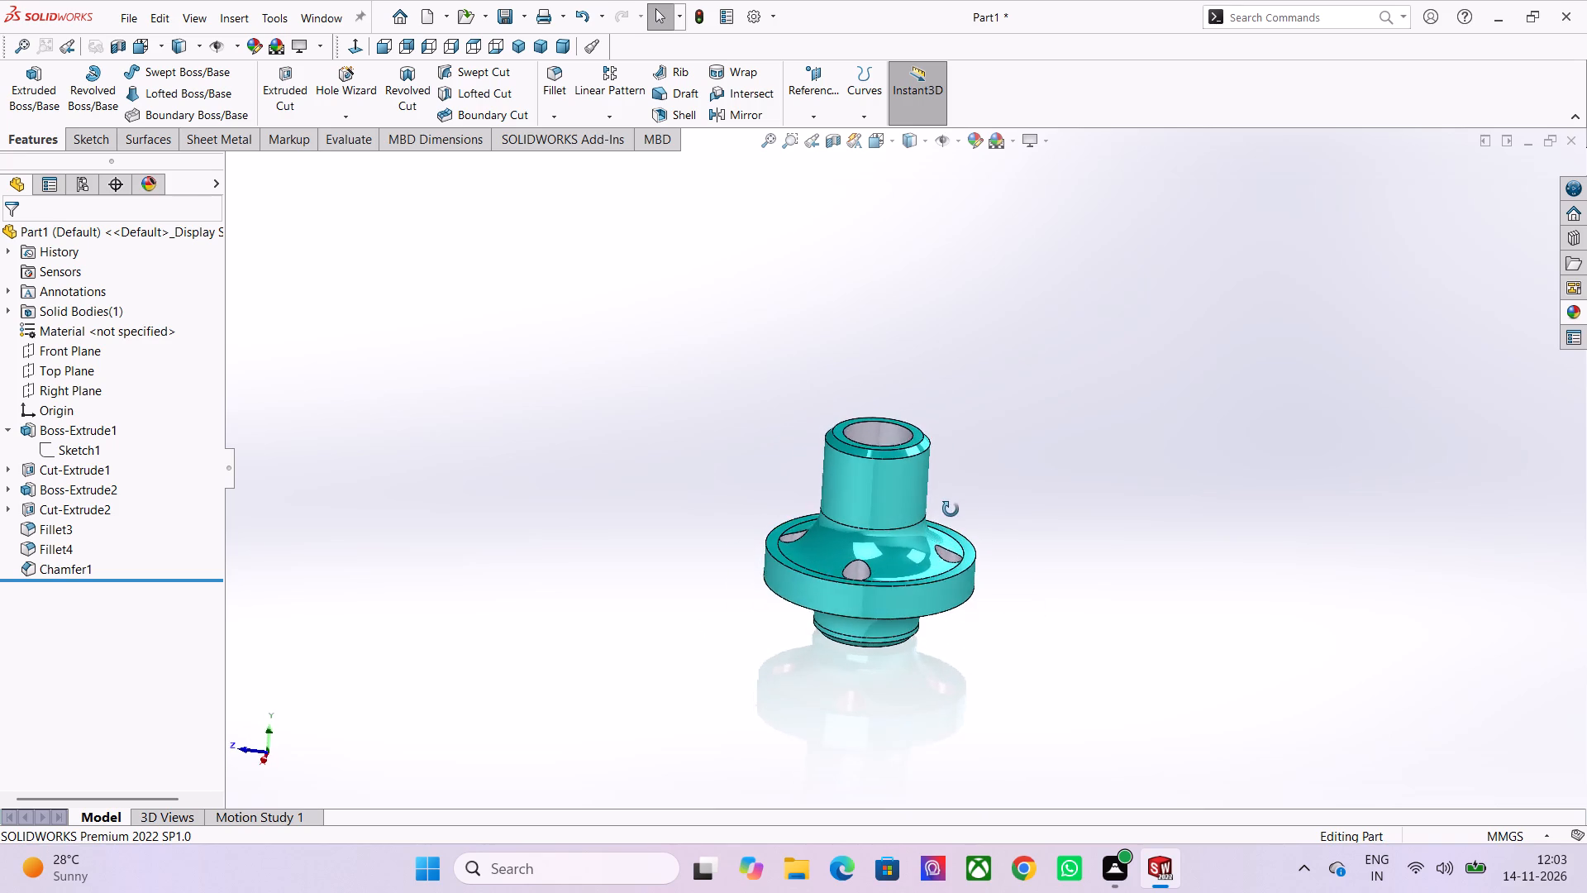
{"action": "middle_click_drag", "start_coordinate": [951, 509], "coordinate": [704, 694]}
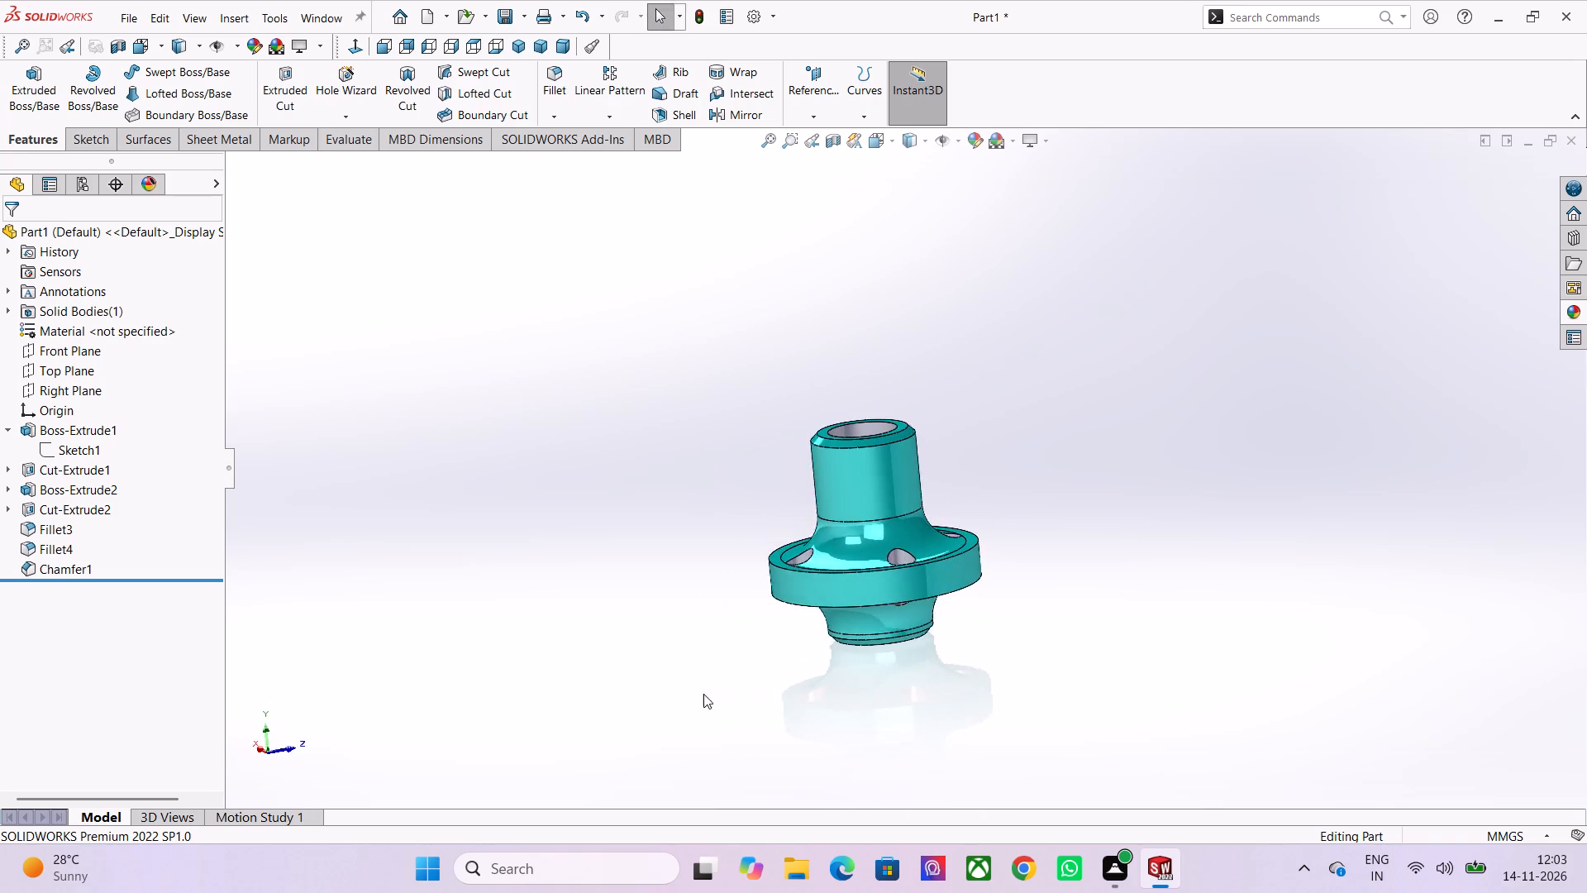
{"action": "scroll", "coordinate": [997, 505], "scroll_direction": "up", "scroll_amount": 2}
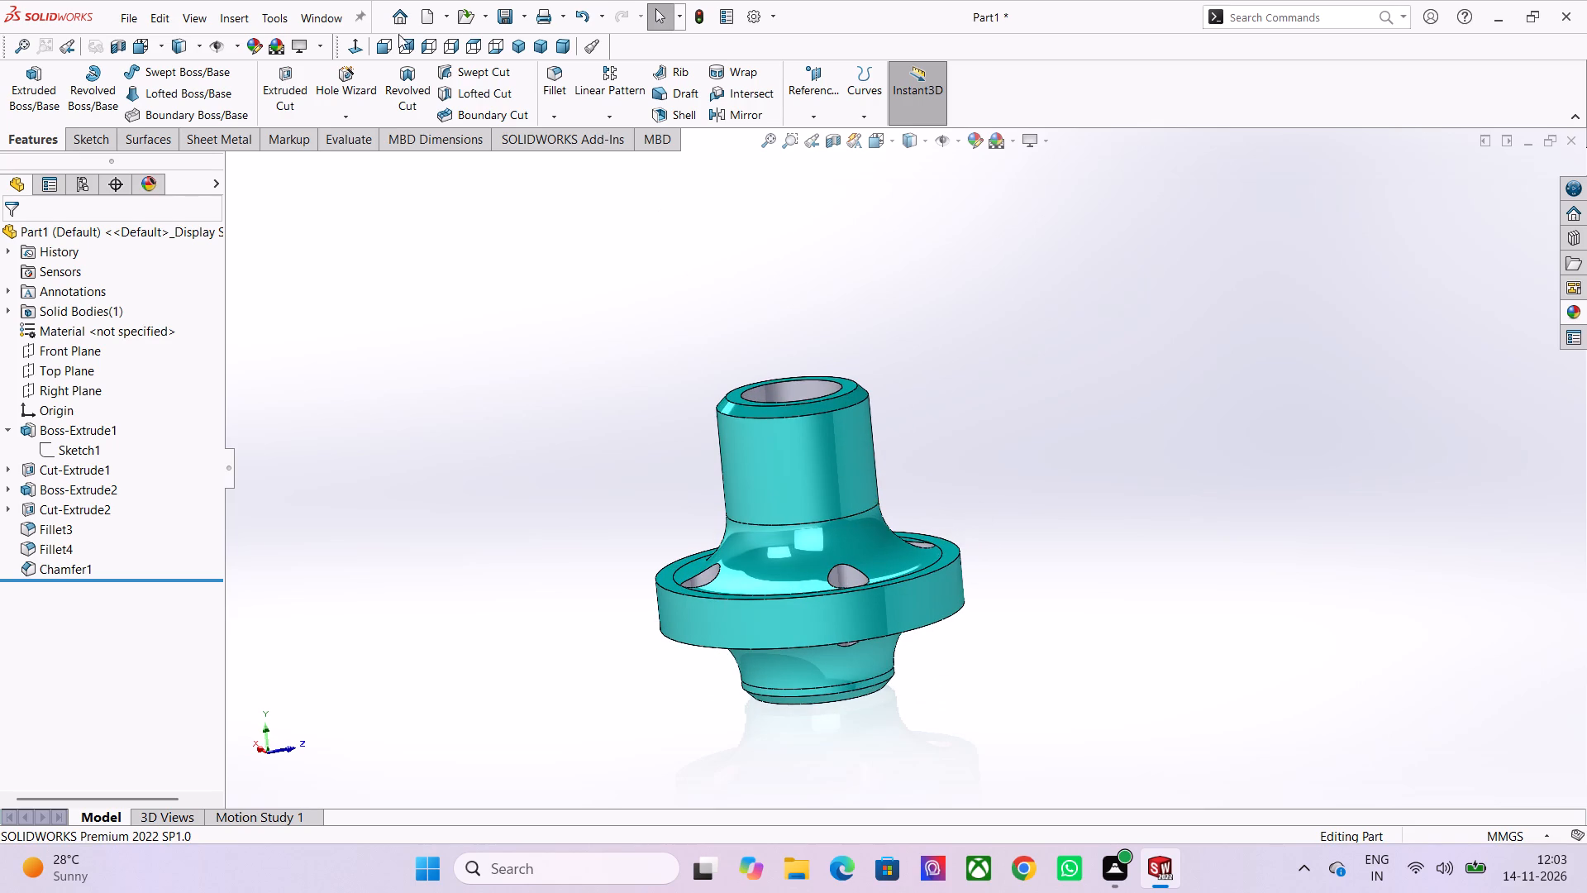
{"action": "left_click", "coordinate": [520, 43]}
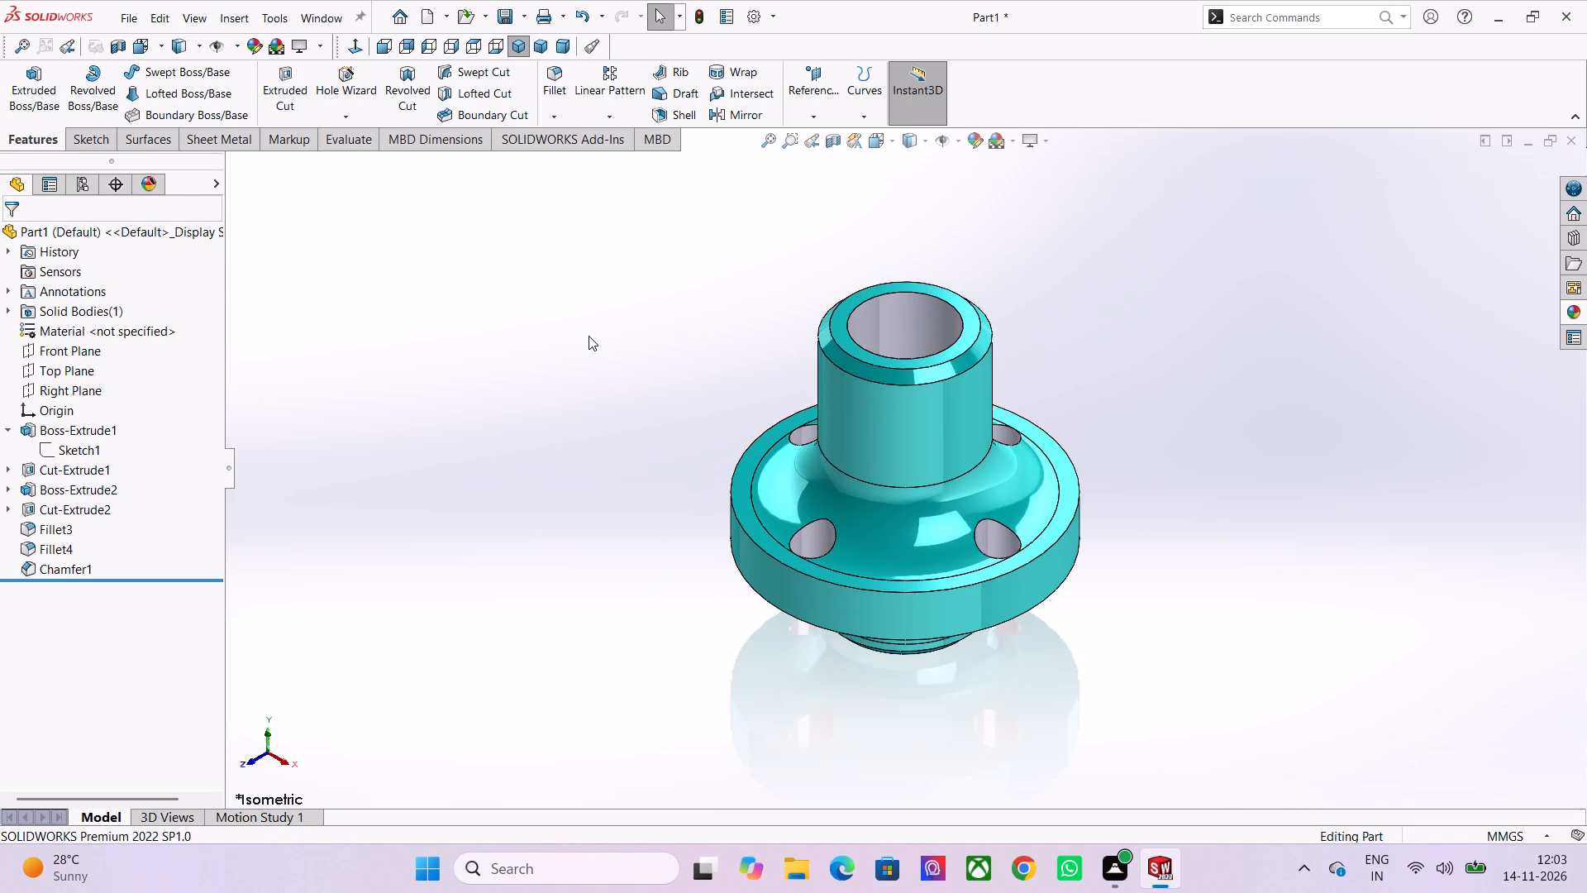
Save the part as NOV-14 in the Documents folder, as a SOLIDWORKS Part file.
{"action": "key", "text": "ctrl+s"}
{"action": "scroll", "coordinate": [589, 336], "scroll_direction": "up", "scroll_amount": 1}
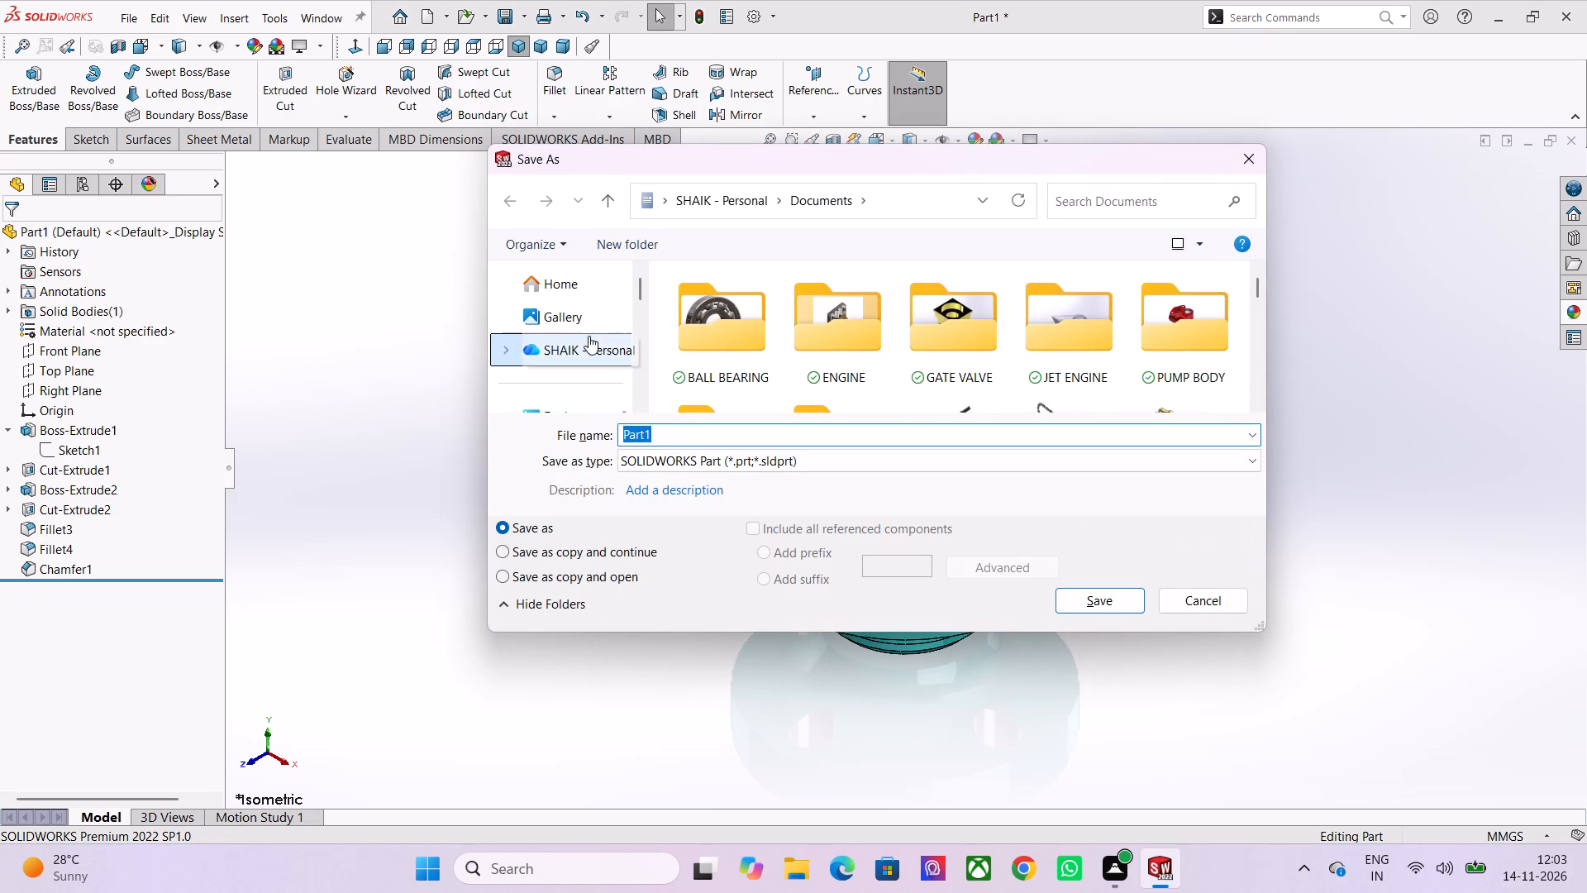
{"action": "scroll", "coordinate": [589, 336], "scroll_direction": "down", "scroll_amount": 1}
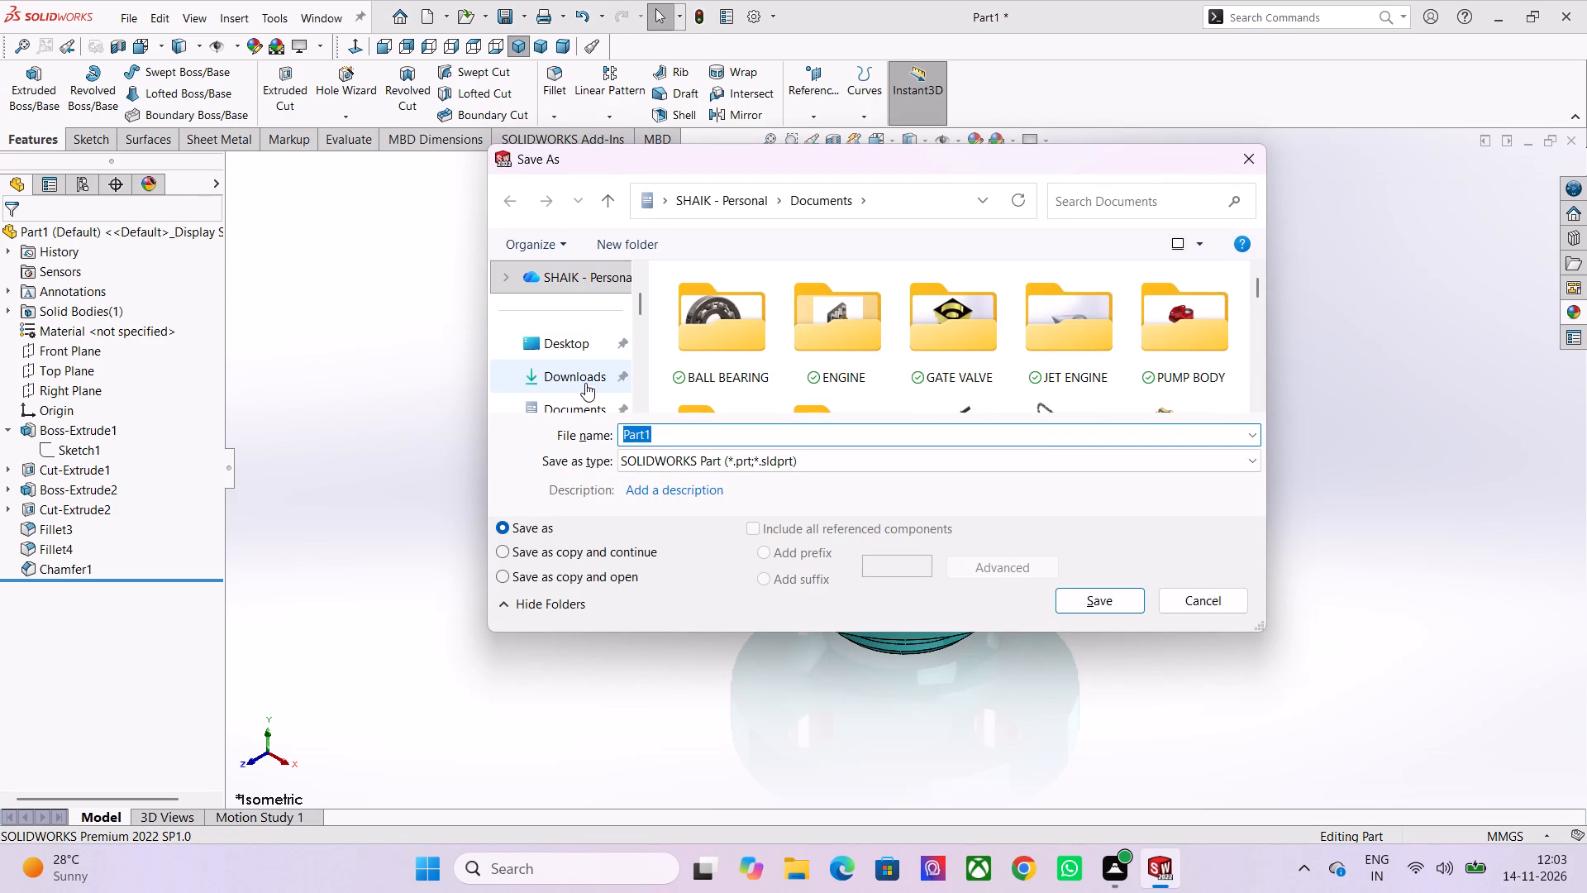
{"action": "scroll", "coordinate": [585, 379], "scroll_direction": "down", "scroll_amount": 1}
{"action": "left_click", "coordinate": [576, 312]}
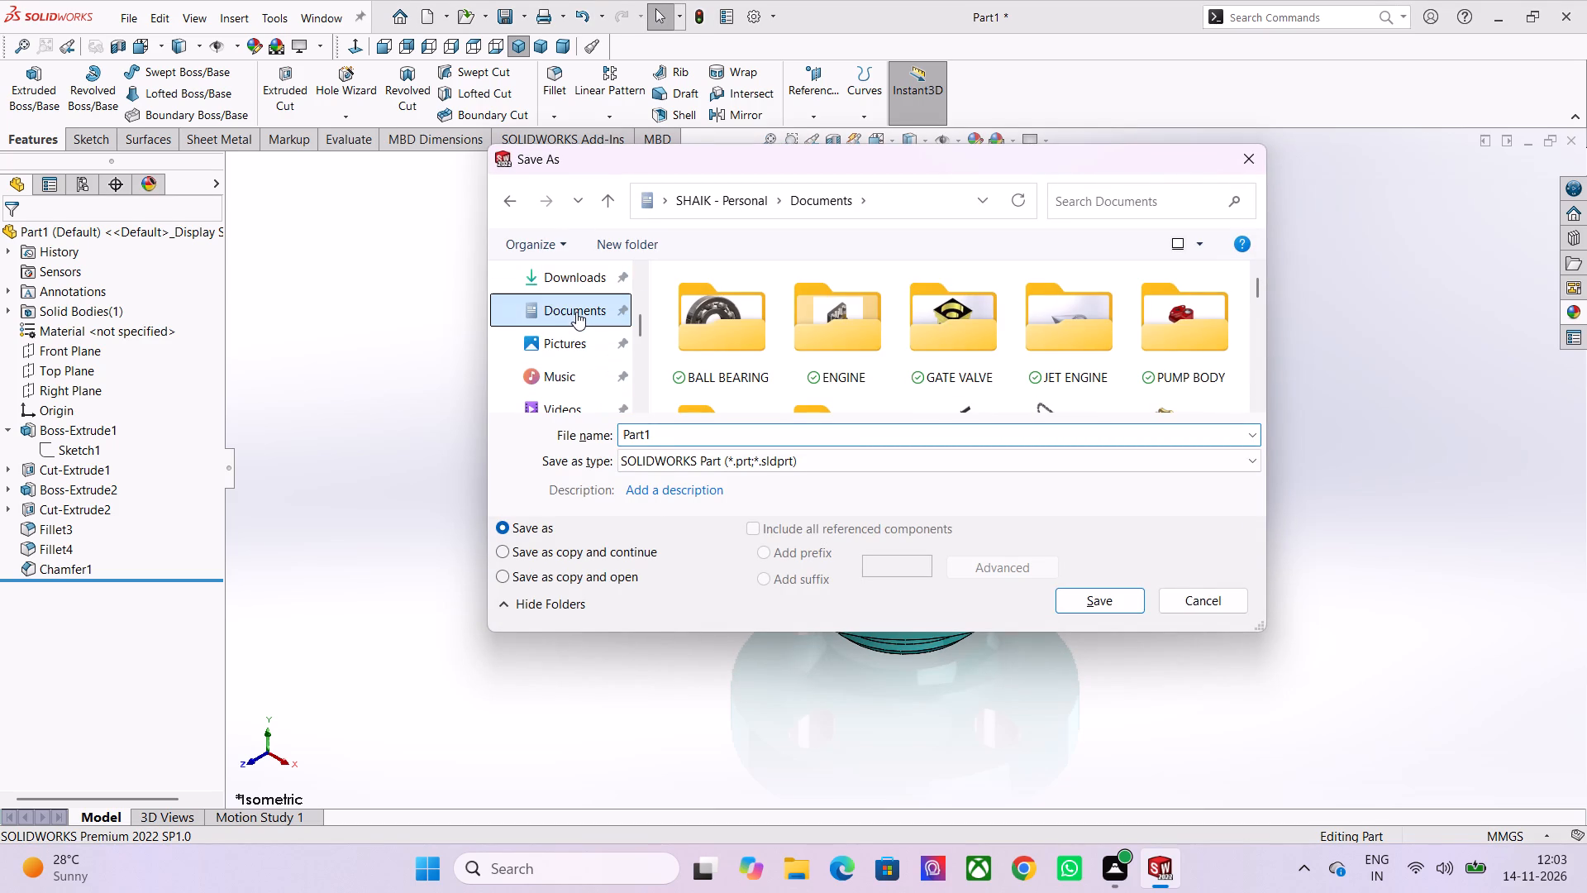
{"action": "left_click", "coordinate": [714, 436]}
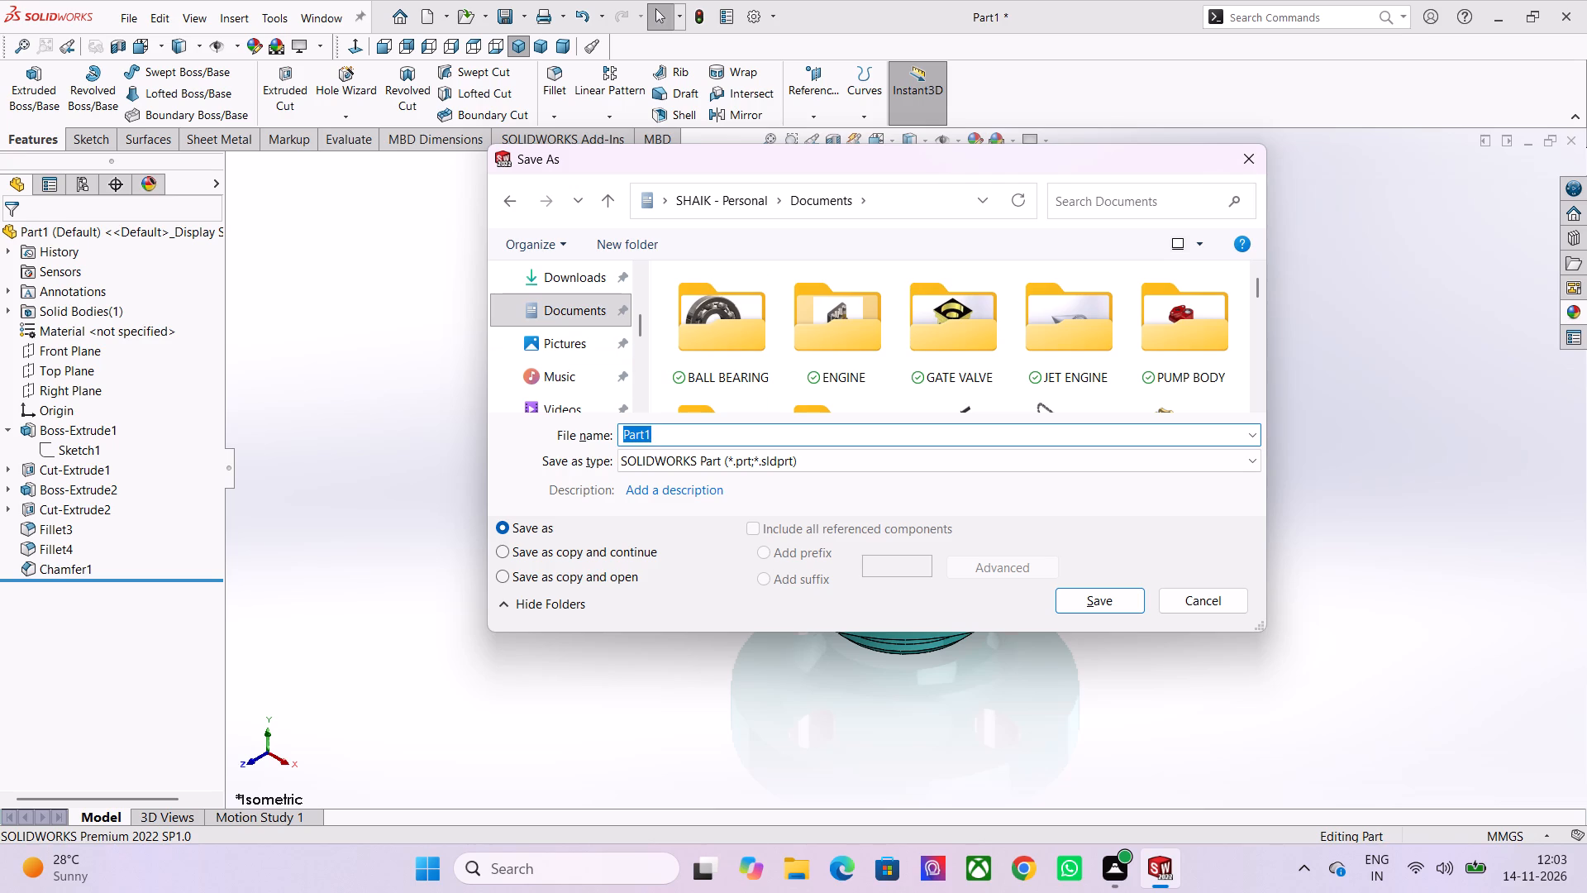
{"action": "type", "text": "NOV-"}
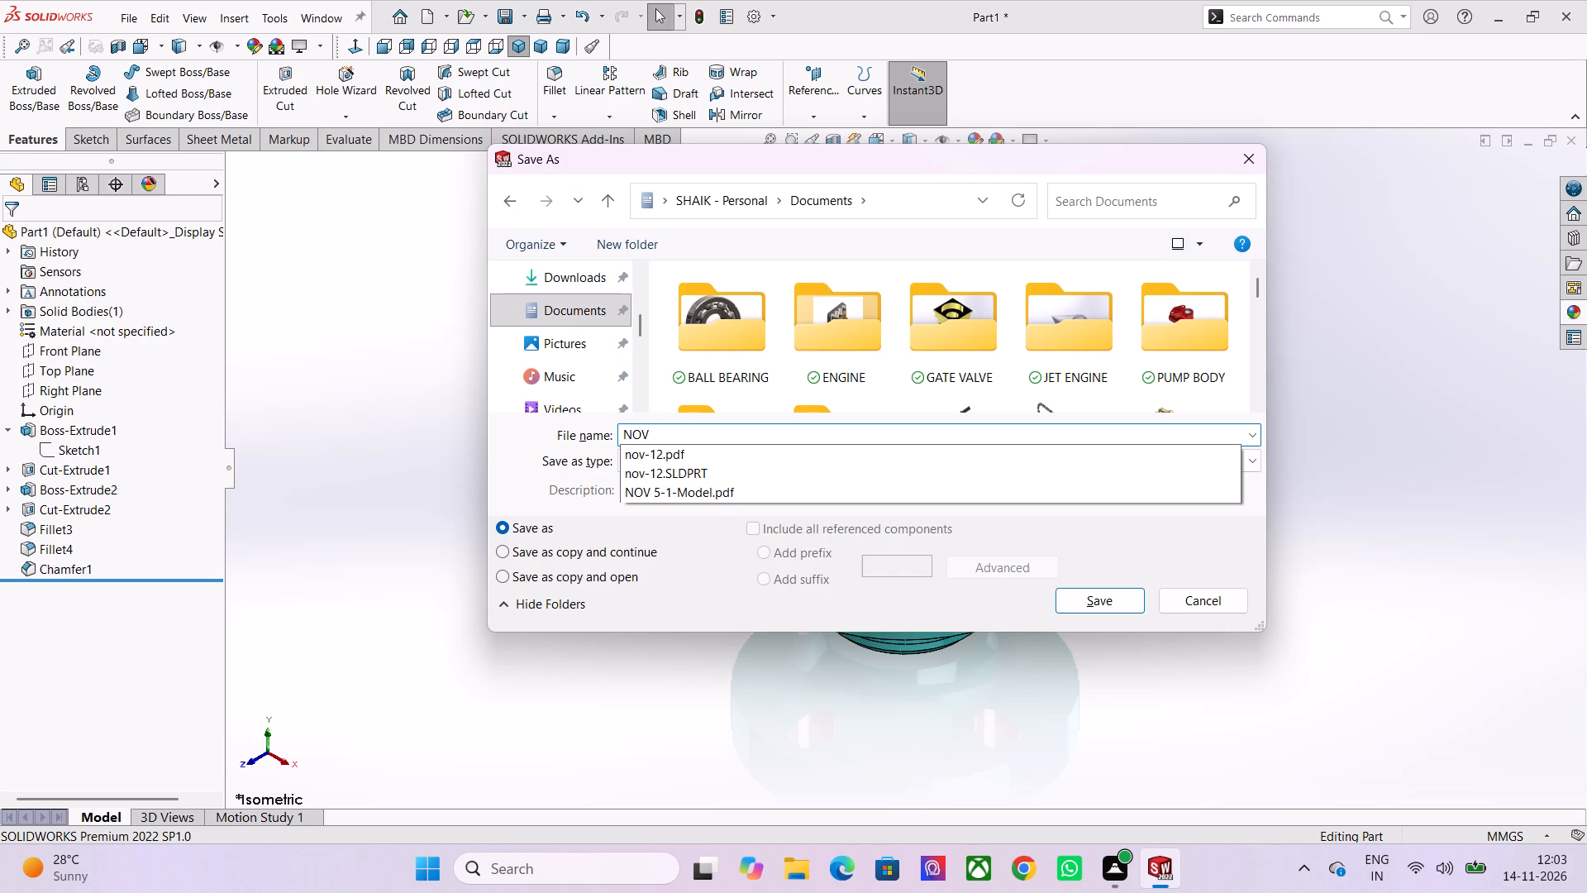
{"action": "type", "text": "14"}
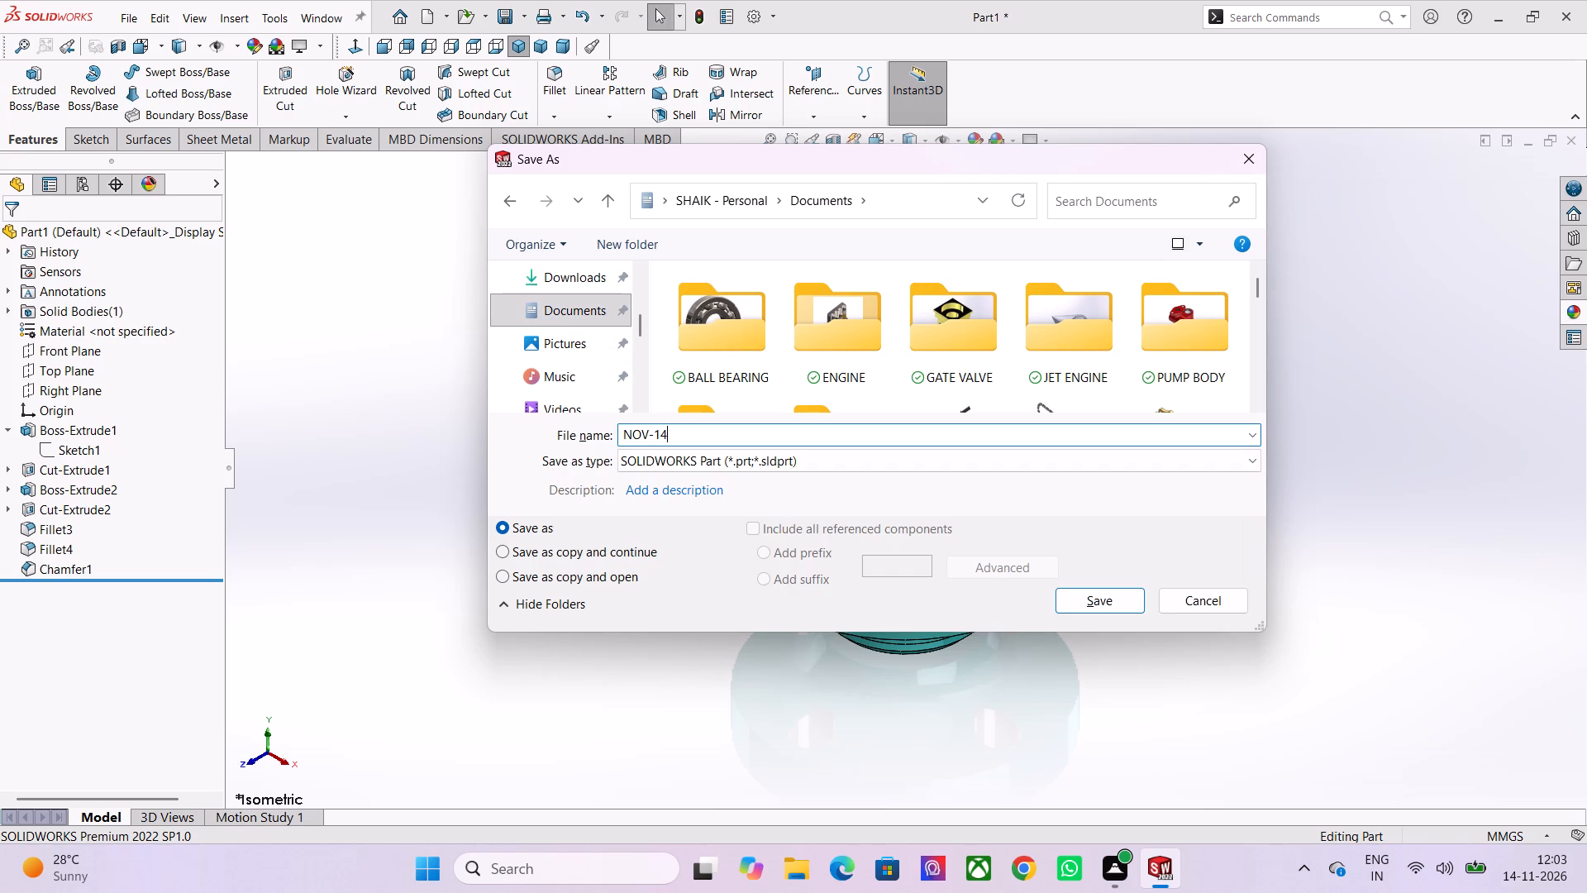
{"action": "left_click", "coordinate": [1067, 598]}
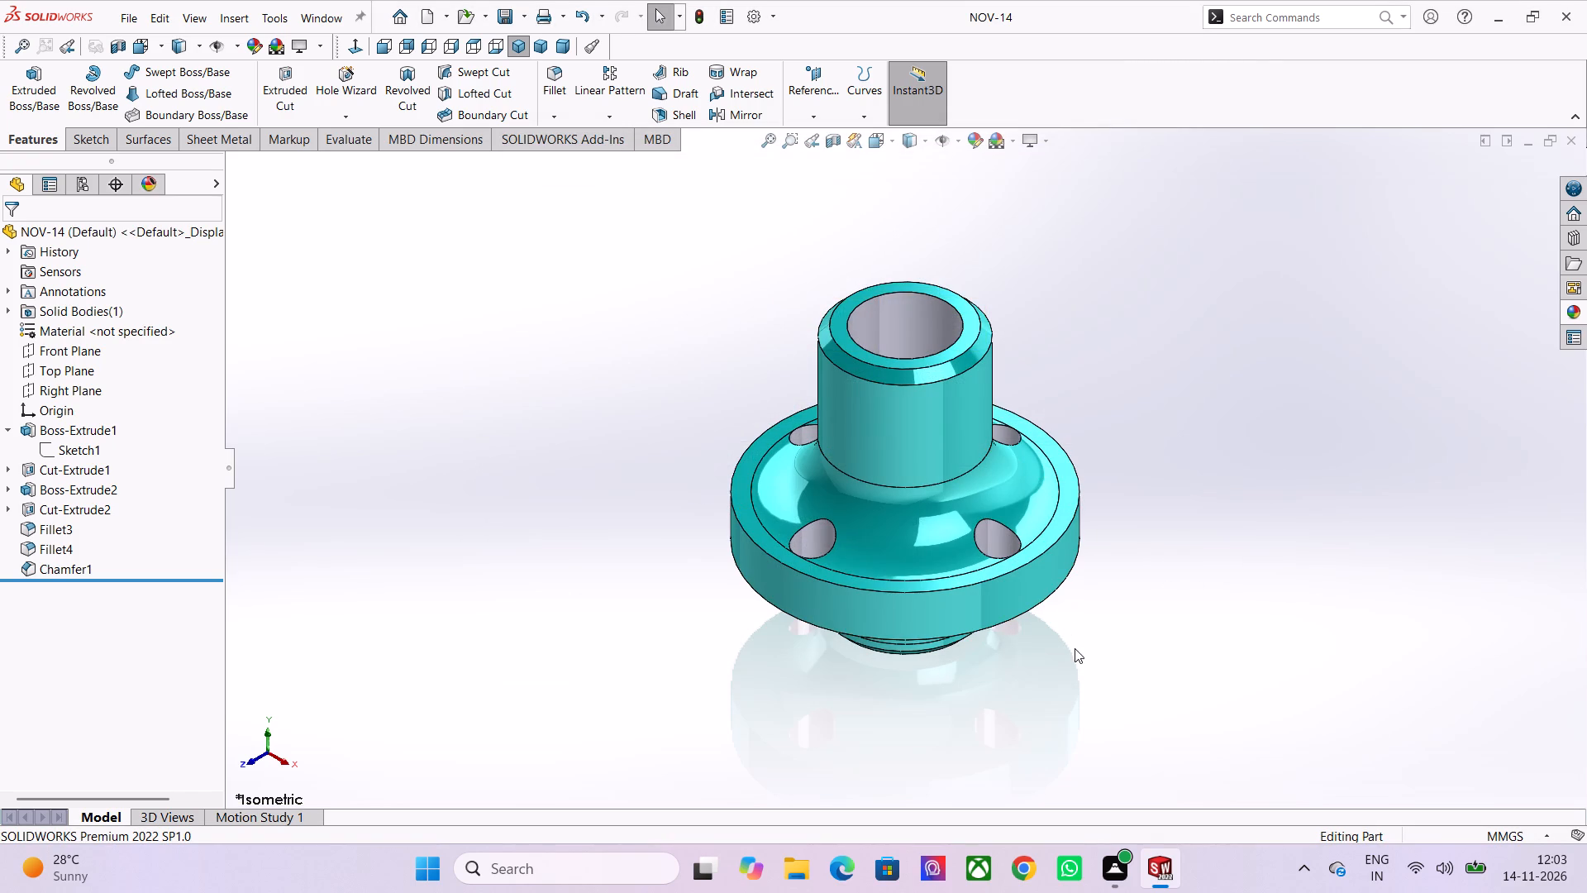
Compare the part in isometric, trimetric and dimetric views, and inspect the hub and flange up close.
{"action": "left_click", "coordinate": [517, 46]}
{"action": "left_click", "coordinate": [541, 45]}
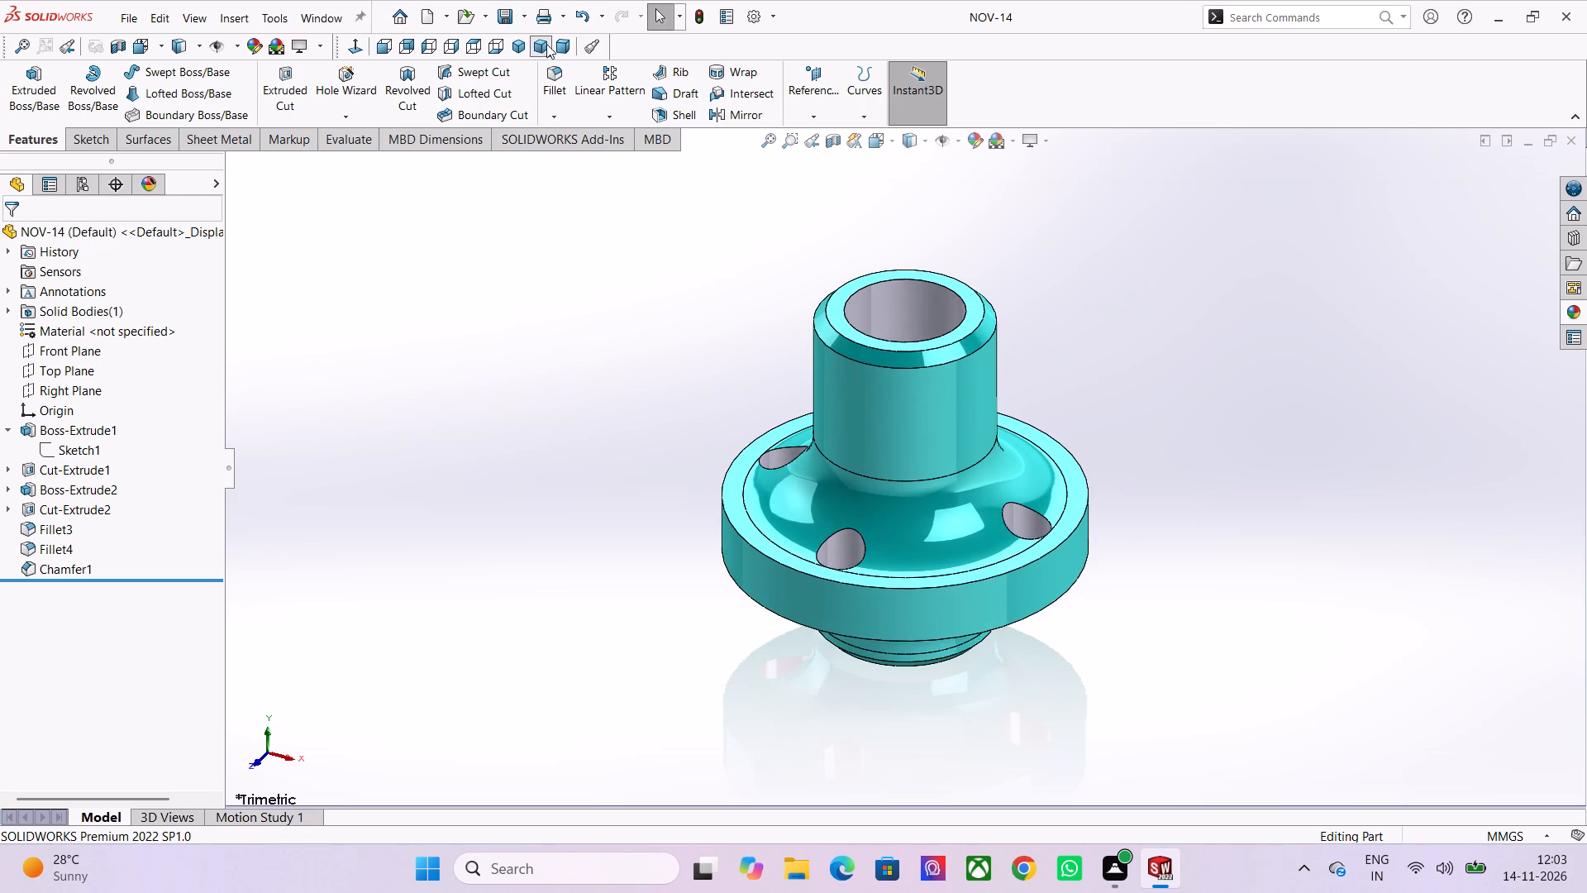
{"action": "left_click", "coordinate": [560, 41]}
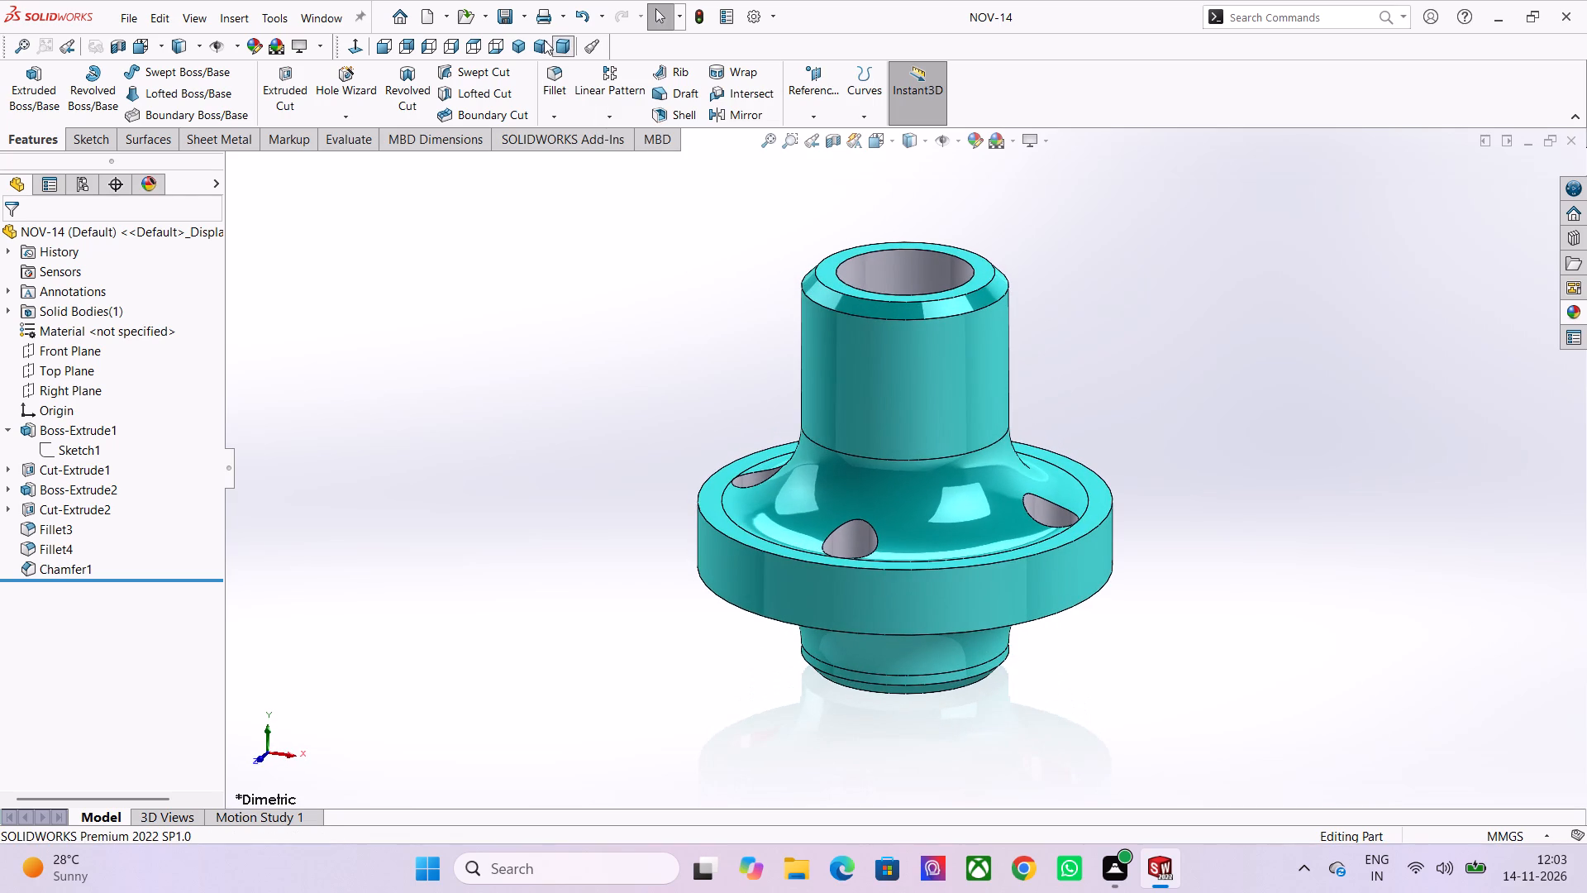
{"action": "left_click", "coordinate": [522, 41]}
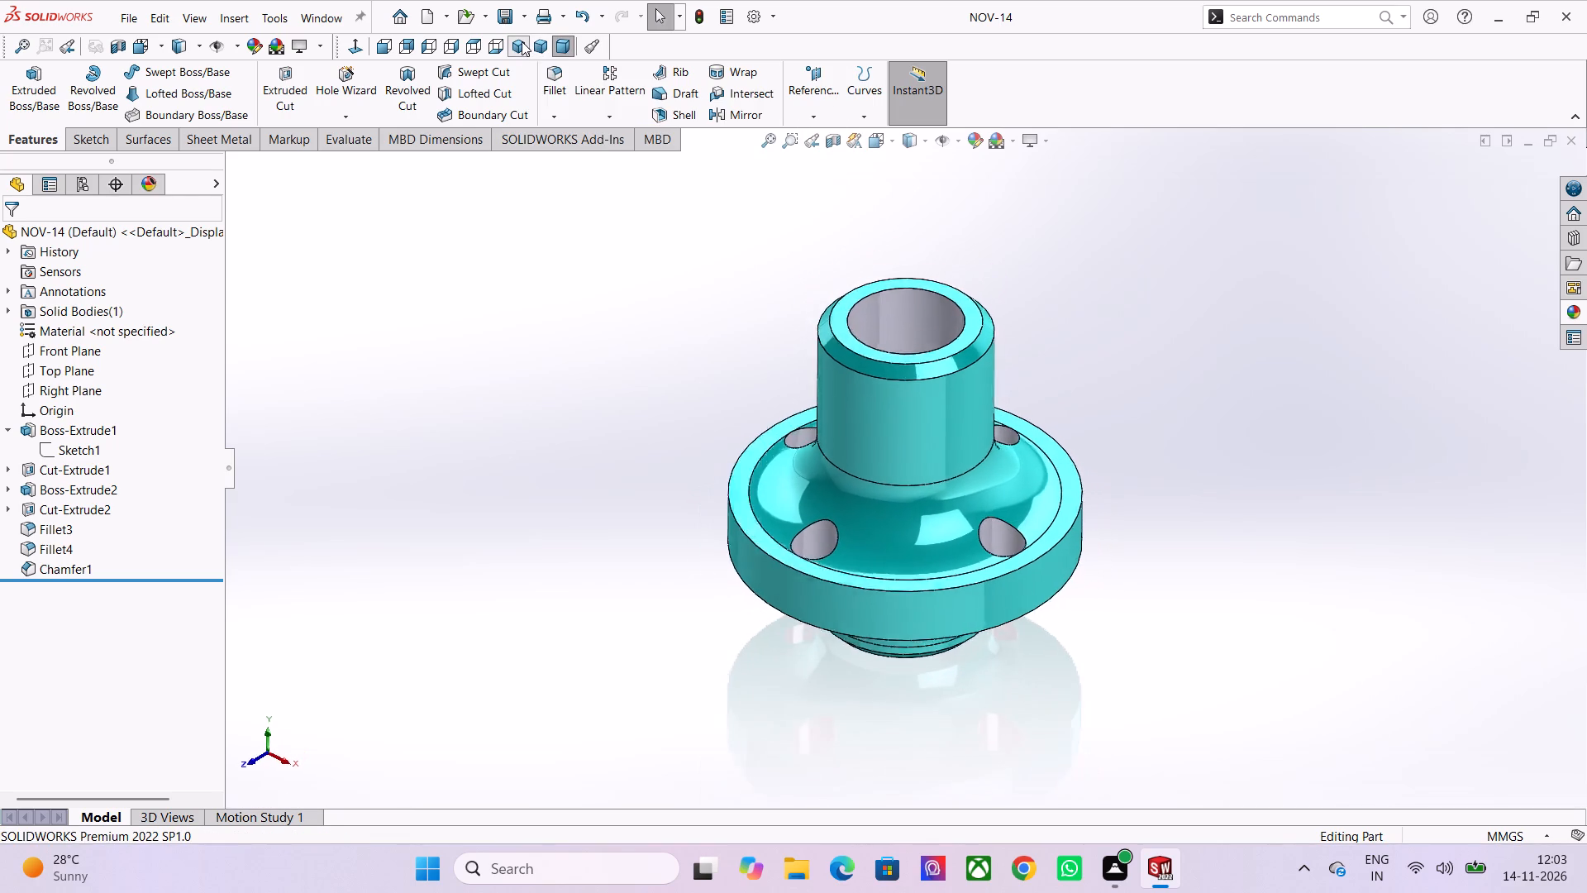
{"action": "scroll", "coordinate": [1028, 480], "scroll_direction": "down", "scroll_amount": 1}
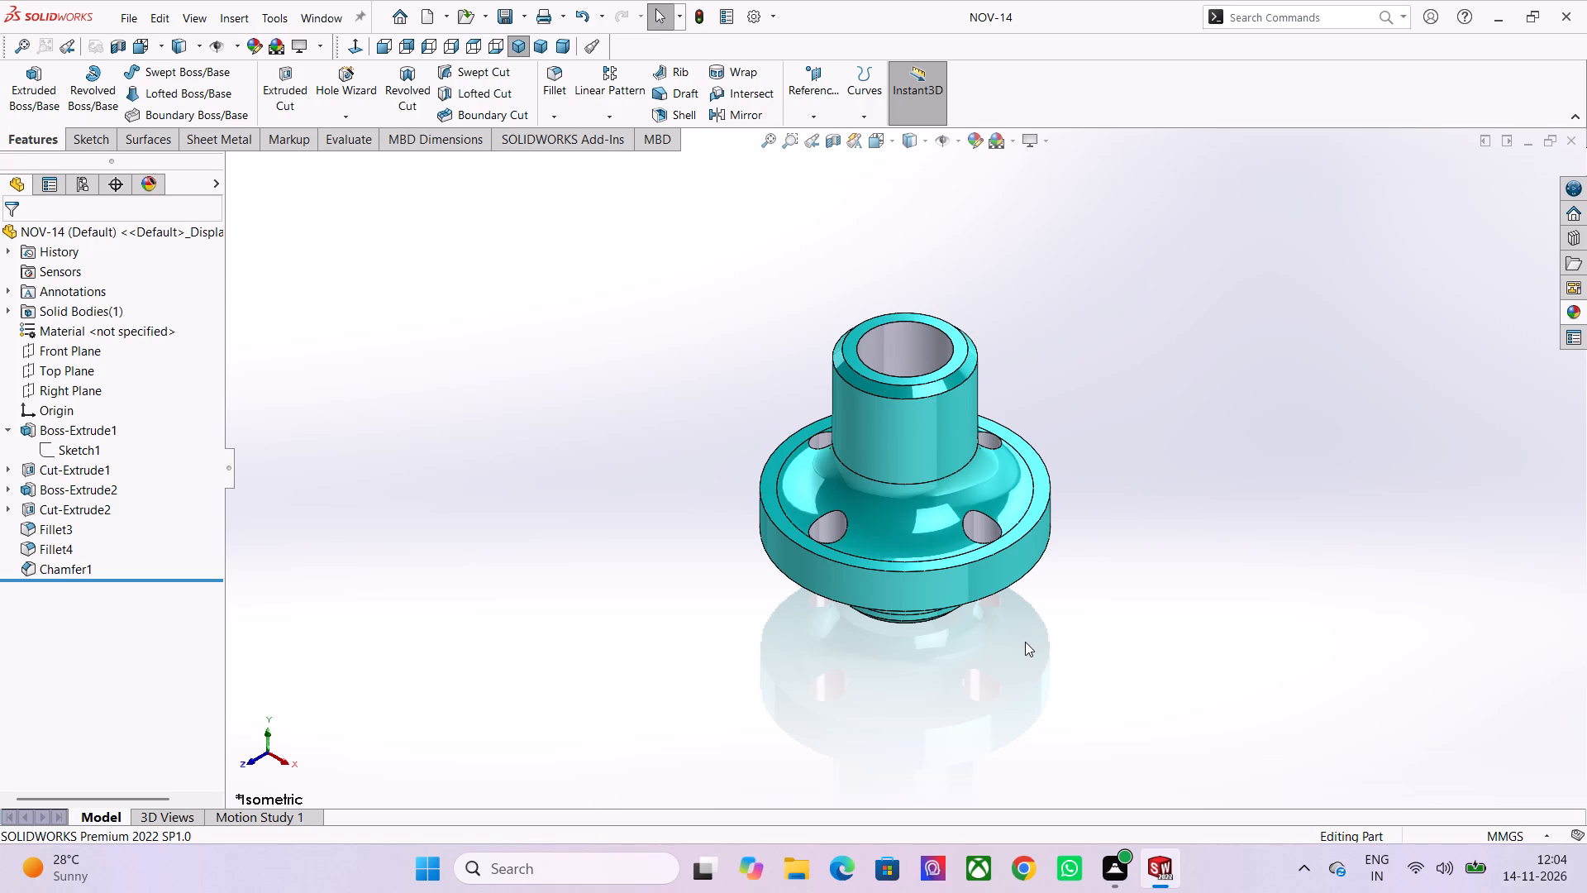
{"action": "middle_click_drag", "start_coordinate": [1019, 634], "coordinate": [1021, 616]}
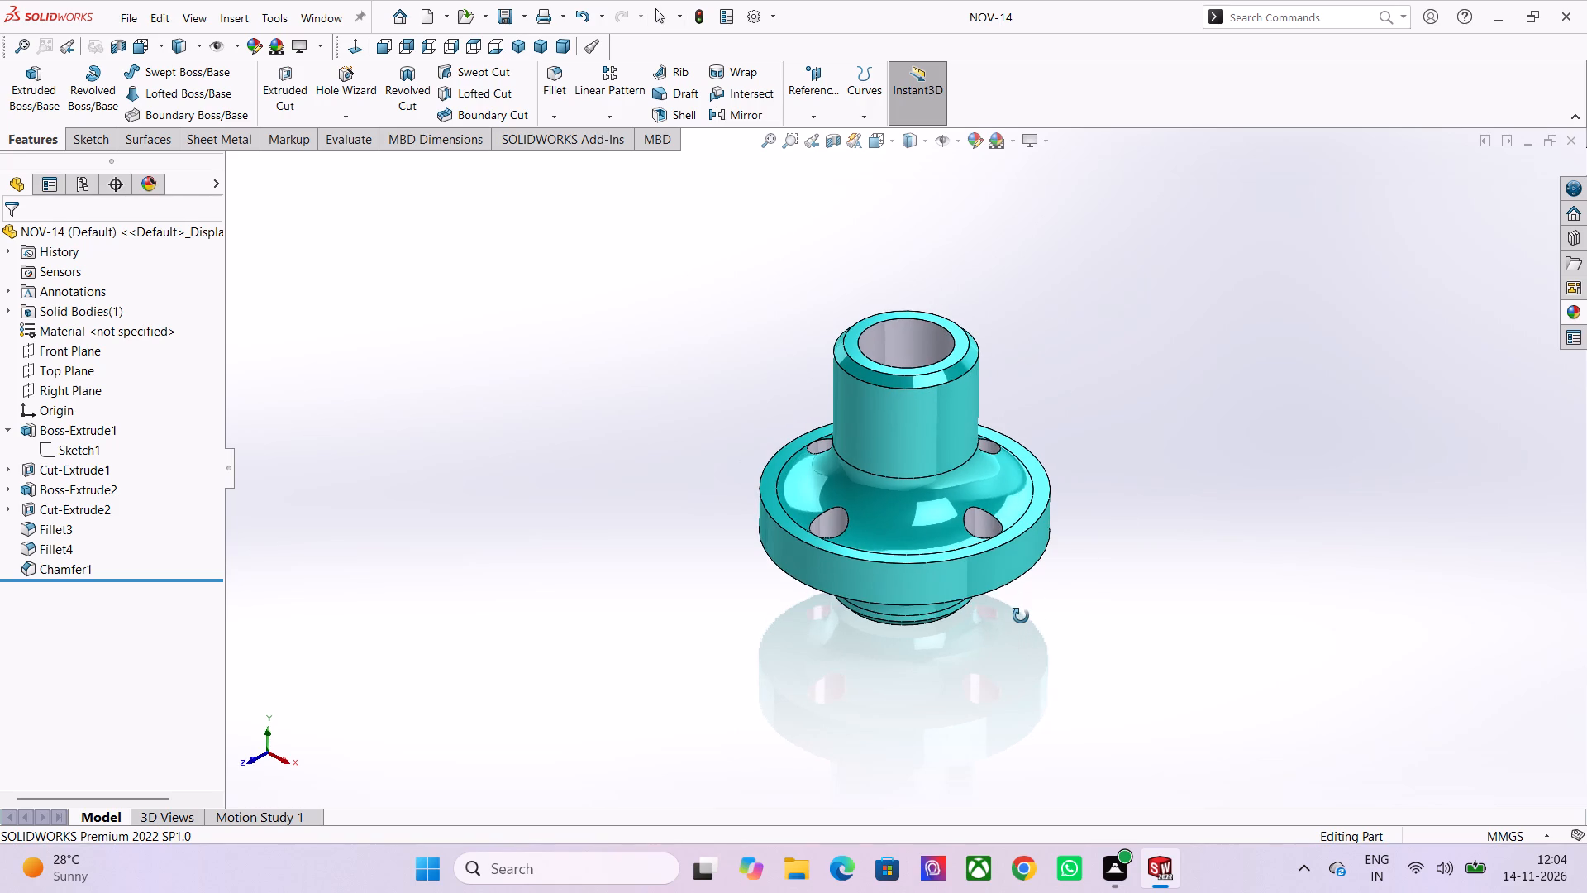
{"action": "middle_click_drag", "start_coordinate": [1021, 616], "coordinate": [1013, 625]}
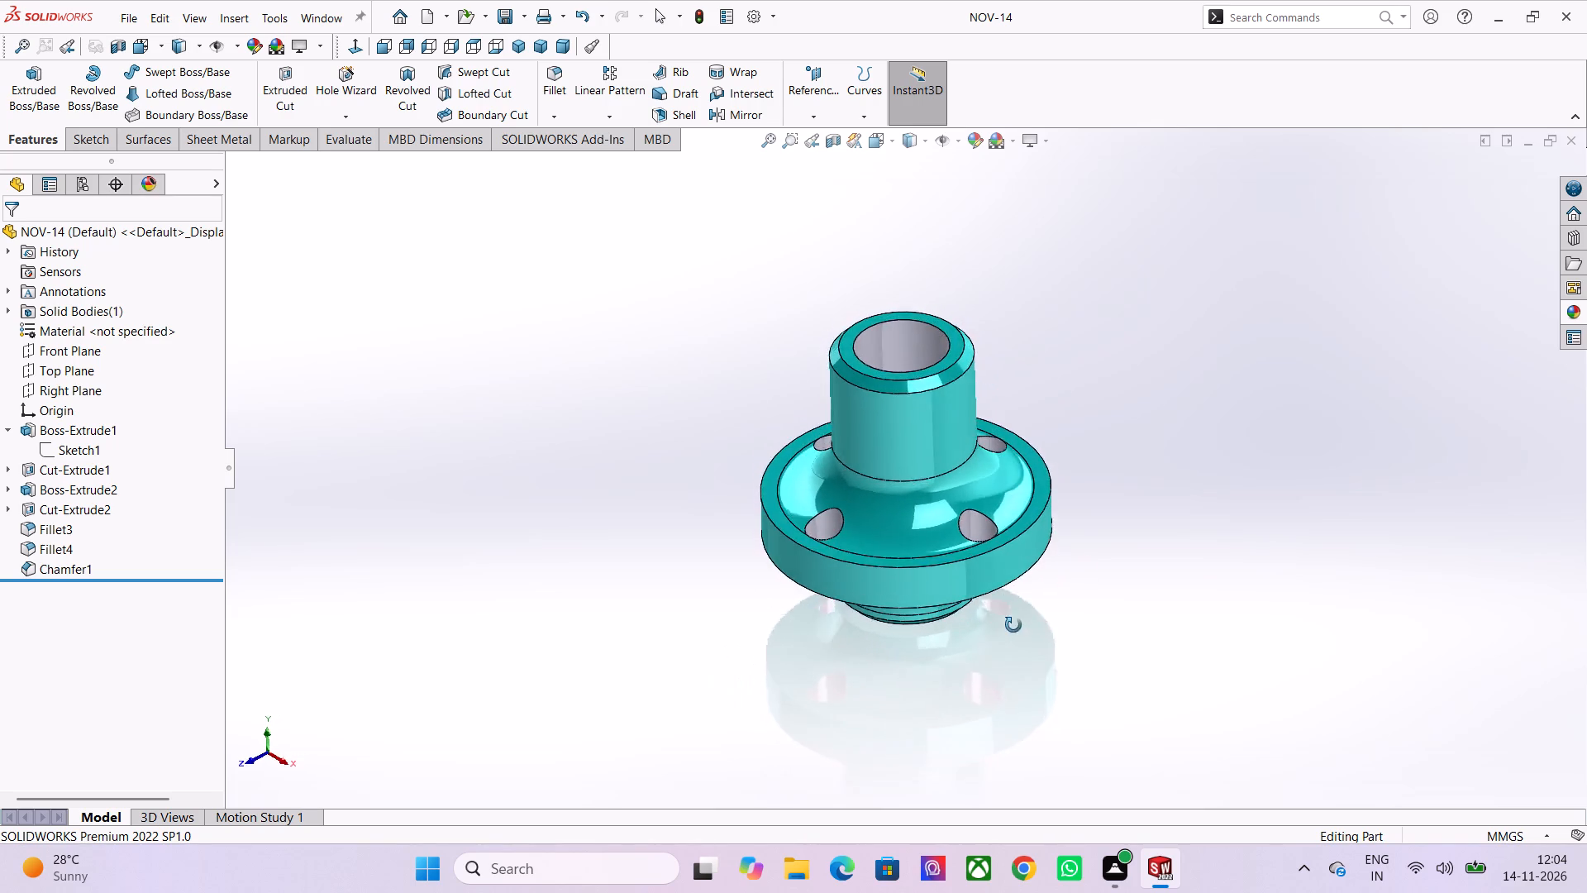
{"action": "middle_click_drag", "start_coordinate": [1013, 625], "coordinate": [1030, 571]}
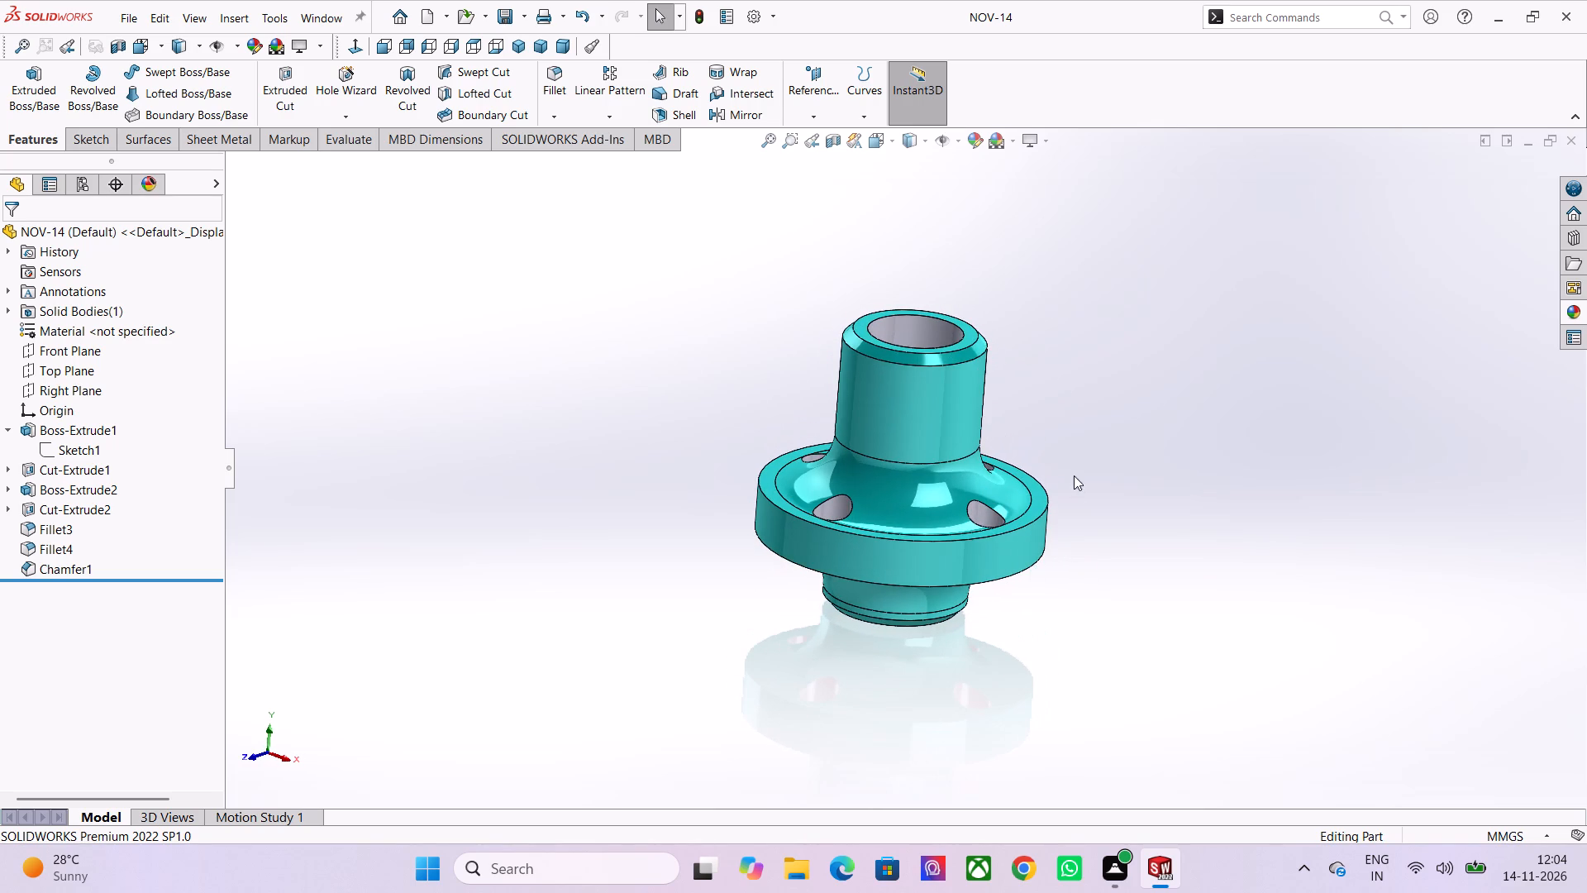
{"action": "scroll", "coordinate": [1043, 475], "scroll_direction": "up", "scroll_amount": 2}
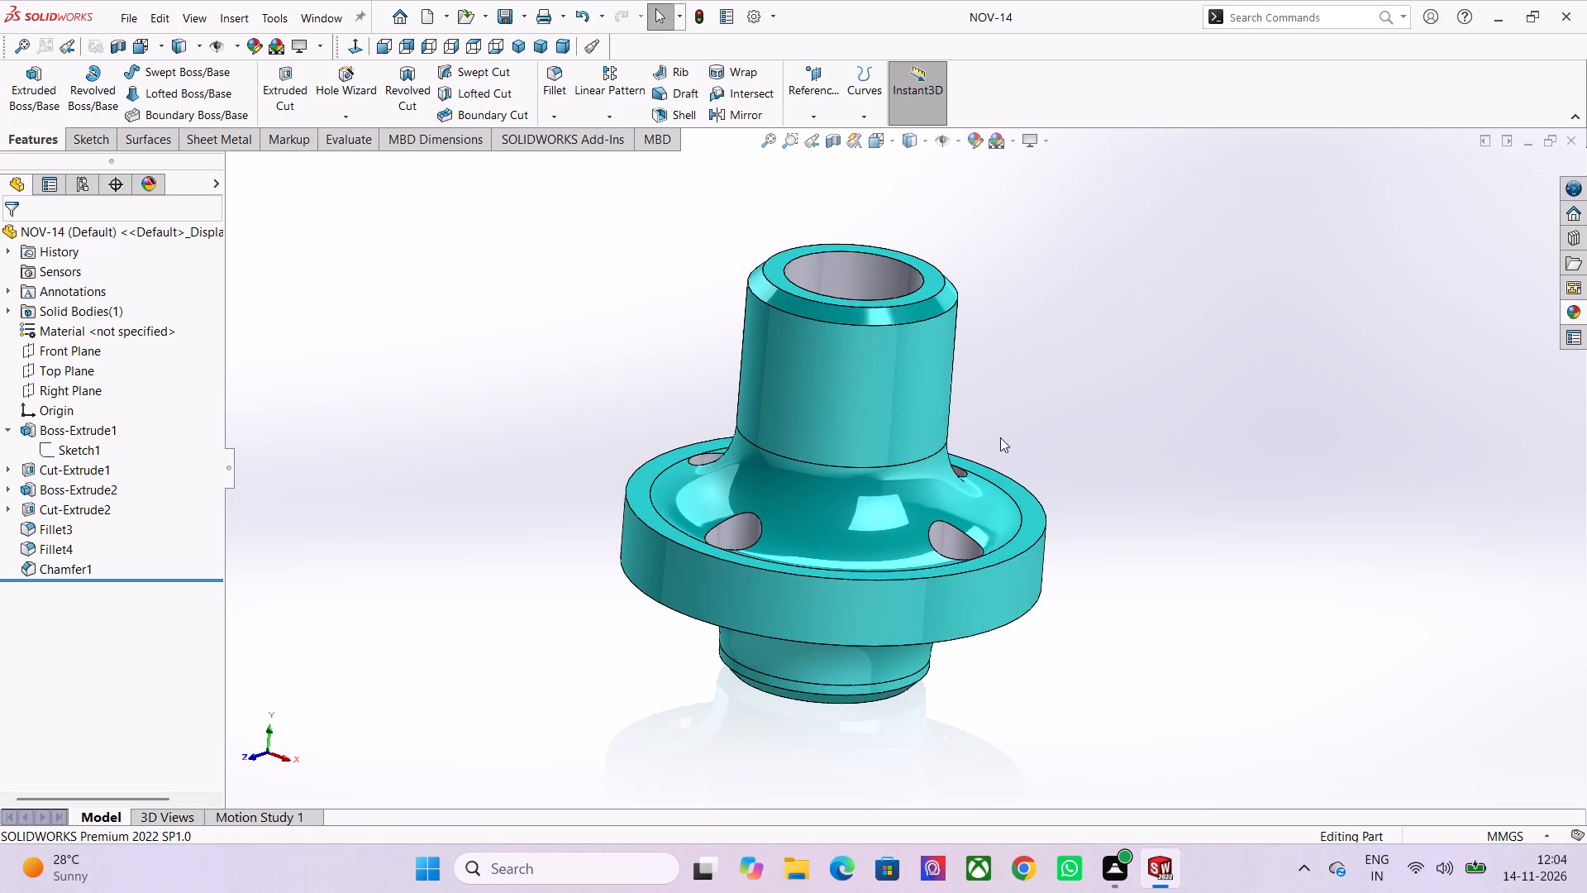
{"action": "scroll", "coordinate": [1000, 437], "scroll_direction": "up", "scroll_amount": 1}
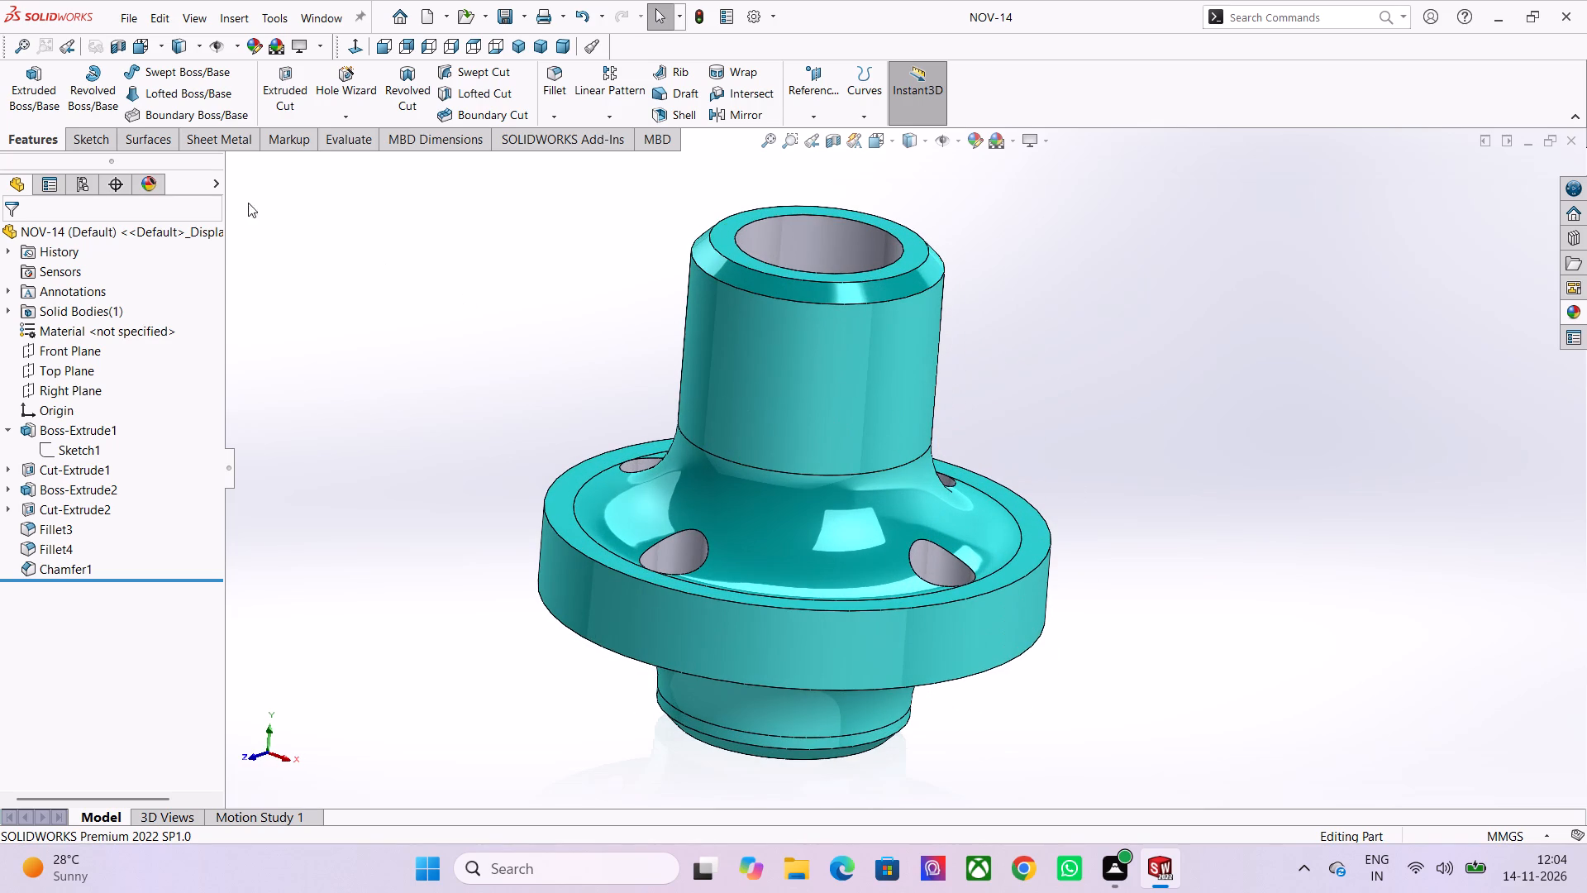
Export the part to the Documents folder as a PDF named NOV-14.
{"action": "left_click", "coordinate": [122, 16]}
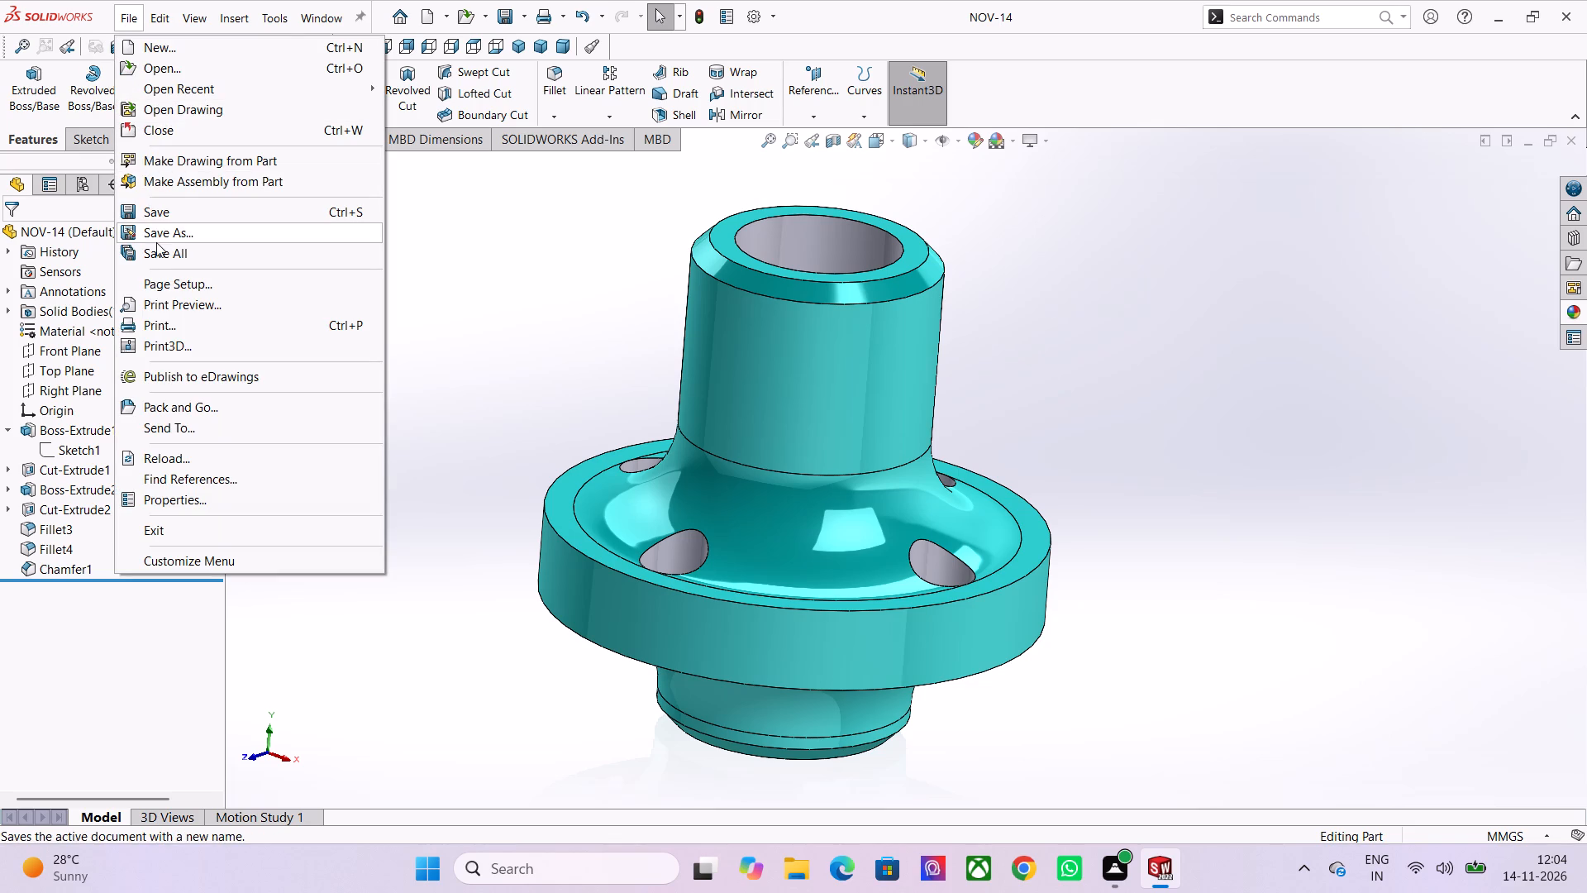
{"action": "left_click", "coordinate": [156, 233]}
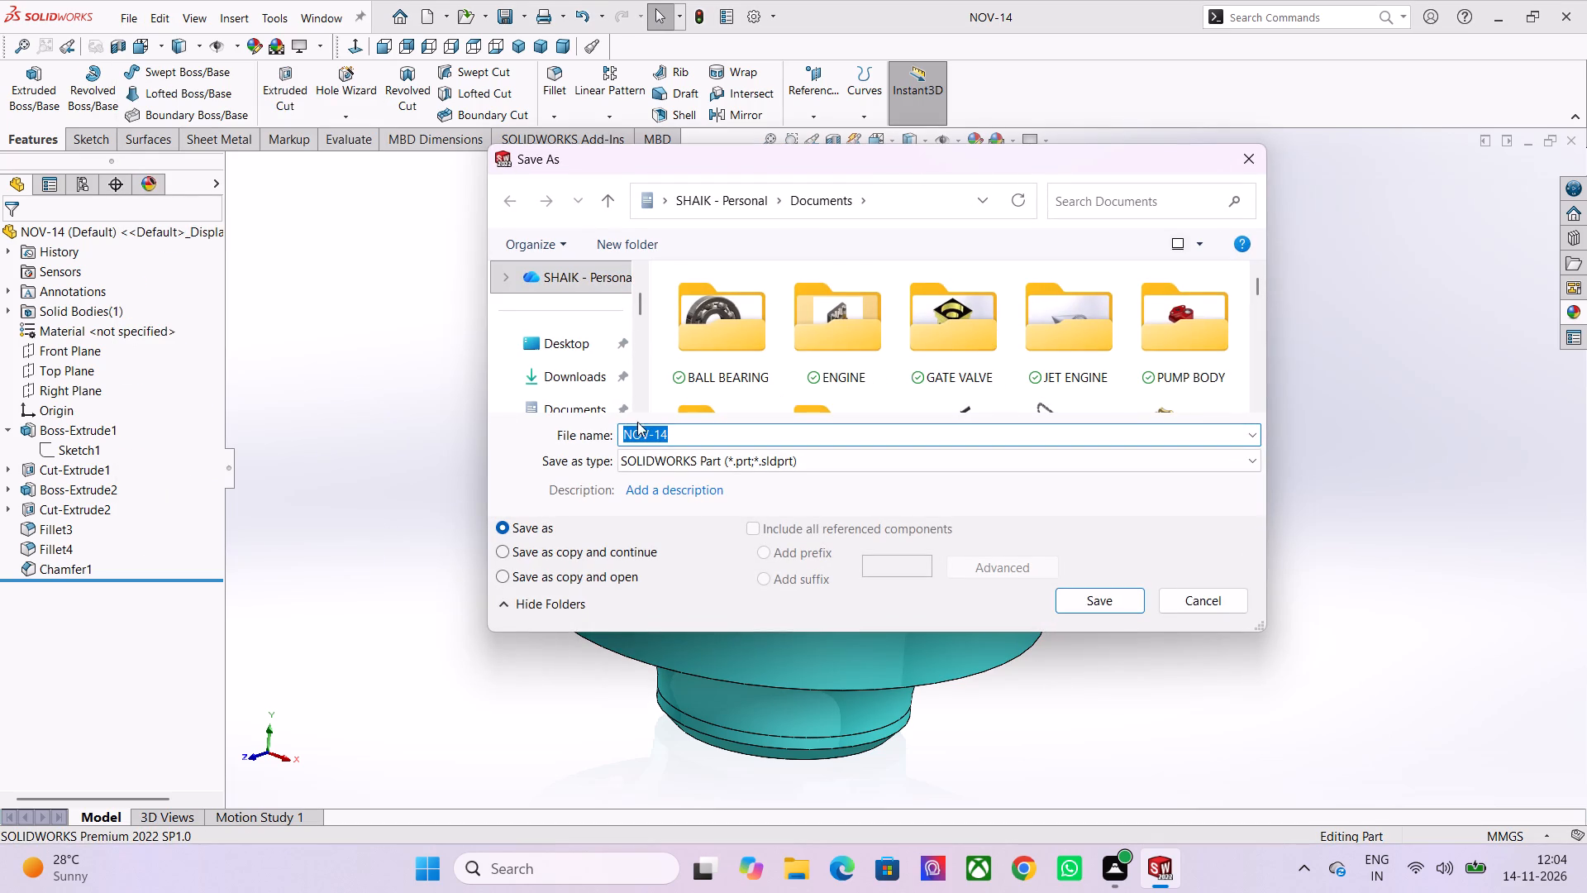
{"action": "left_click", "coordinate": [555, 400]}
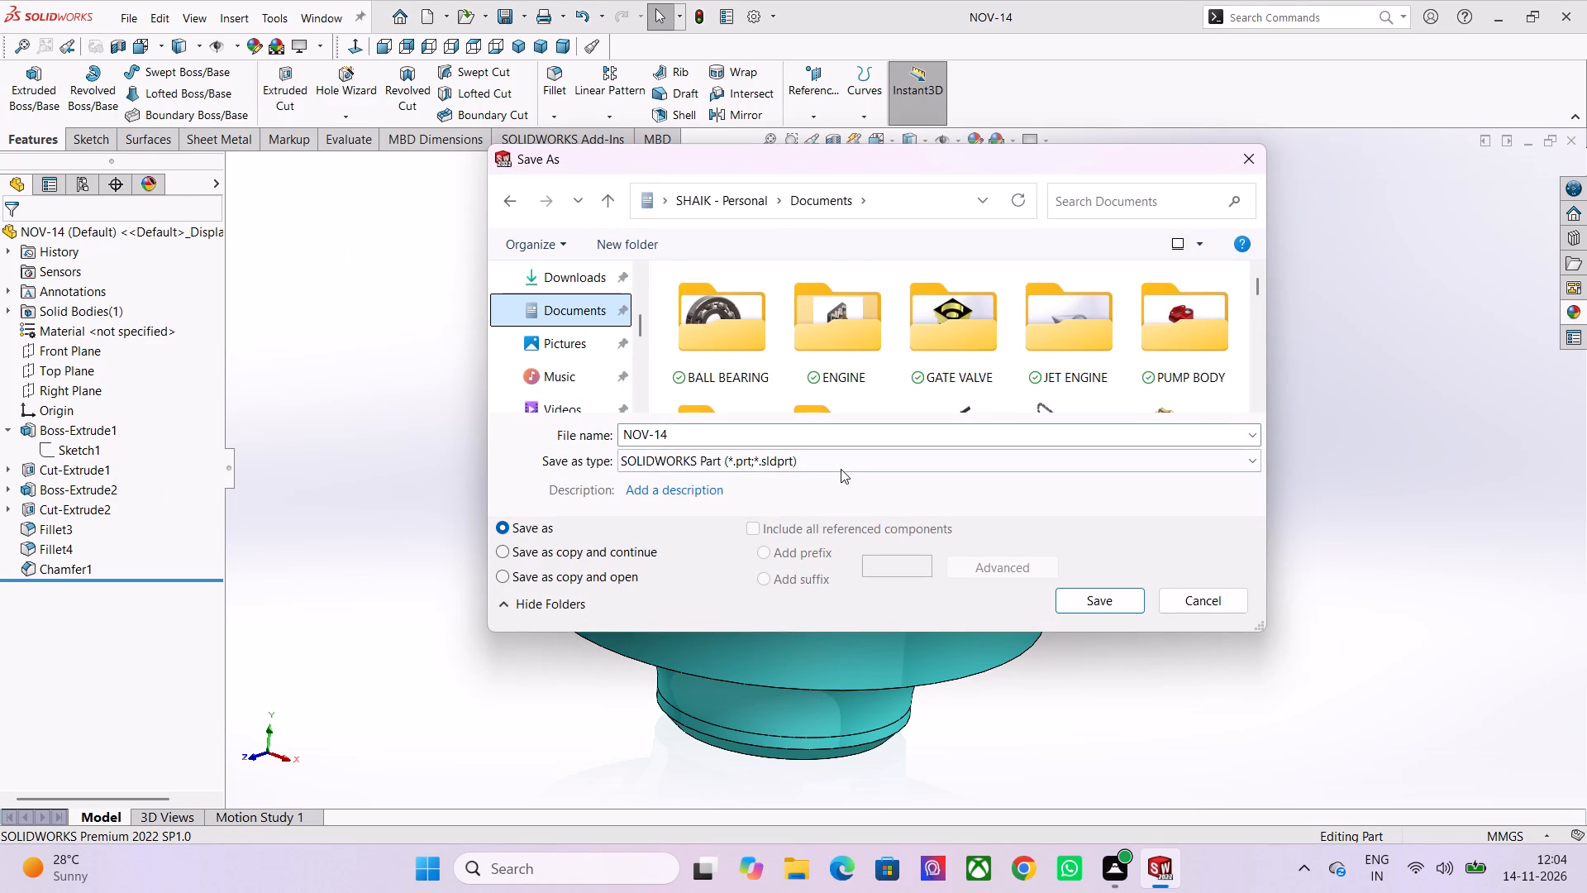
{"action": "left_click", "coordinate": [841, 466]}
{"action": "left_click", "coordinate": [812, 127]}
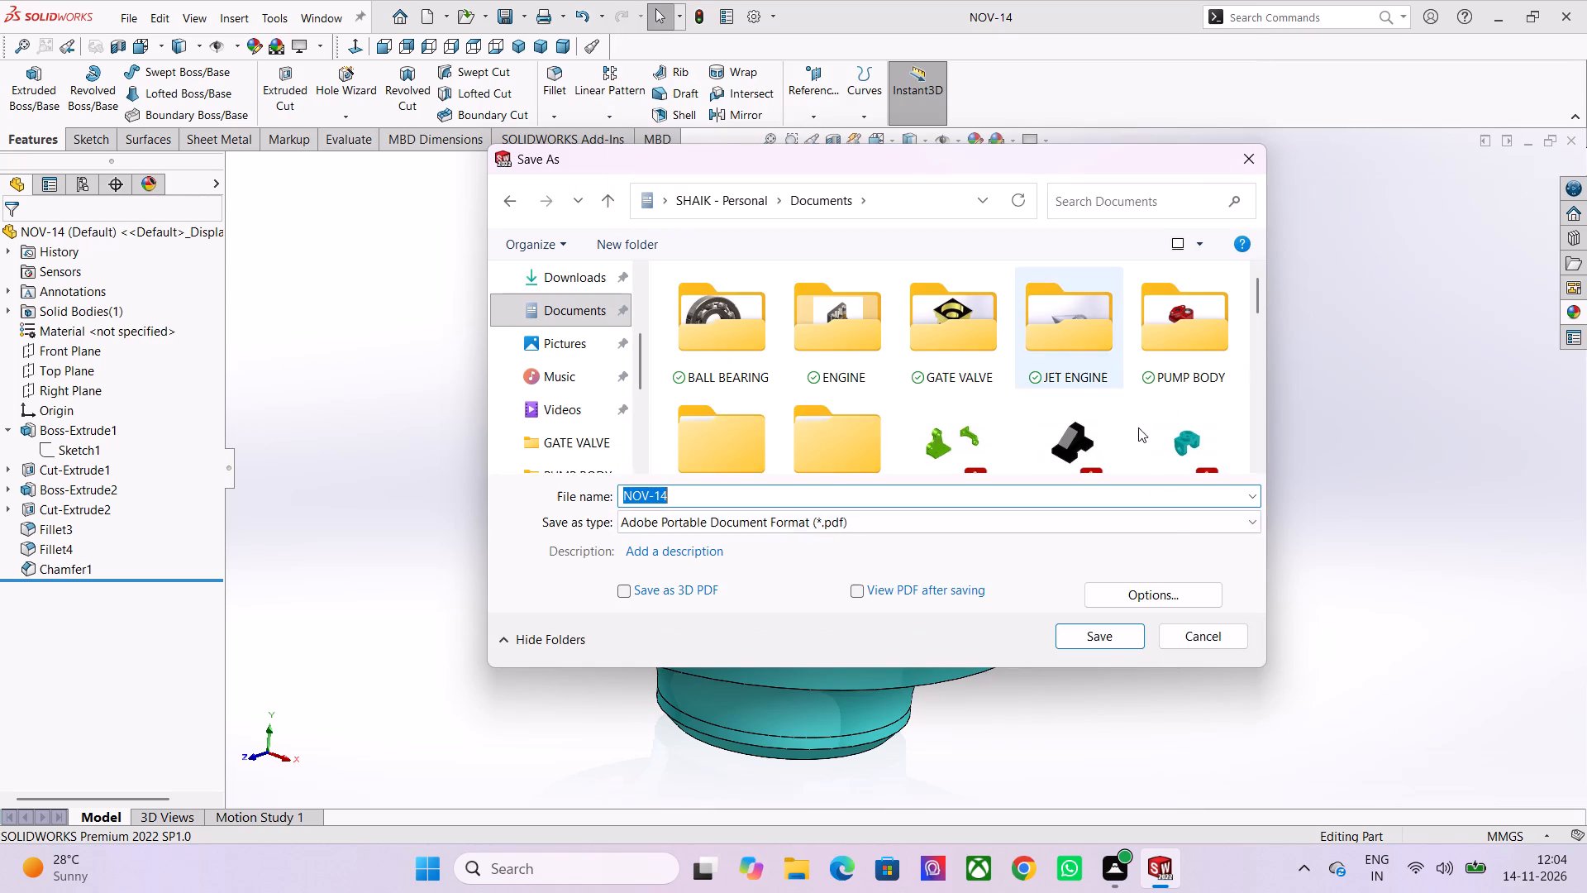
{"action": "left_click", "coordinate": [1102, 637]}
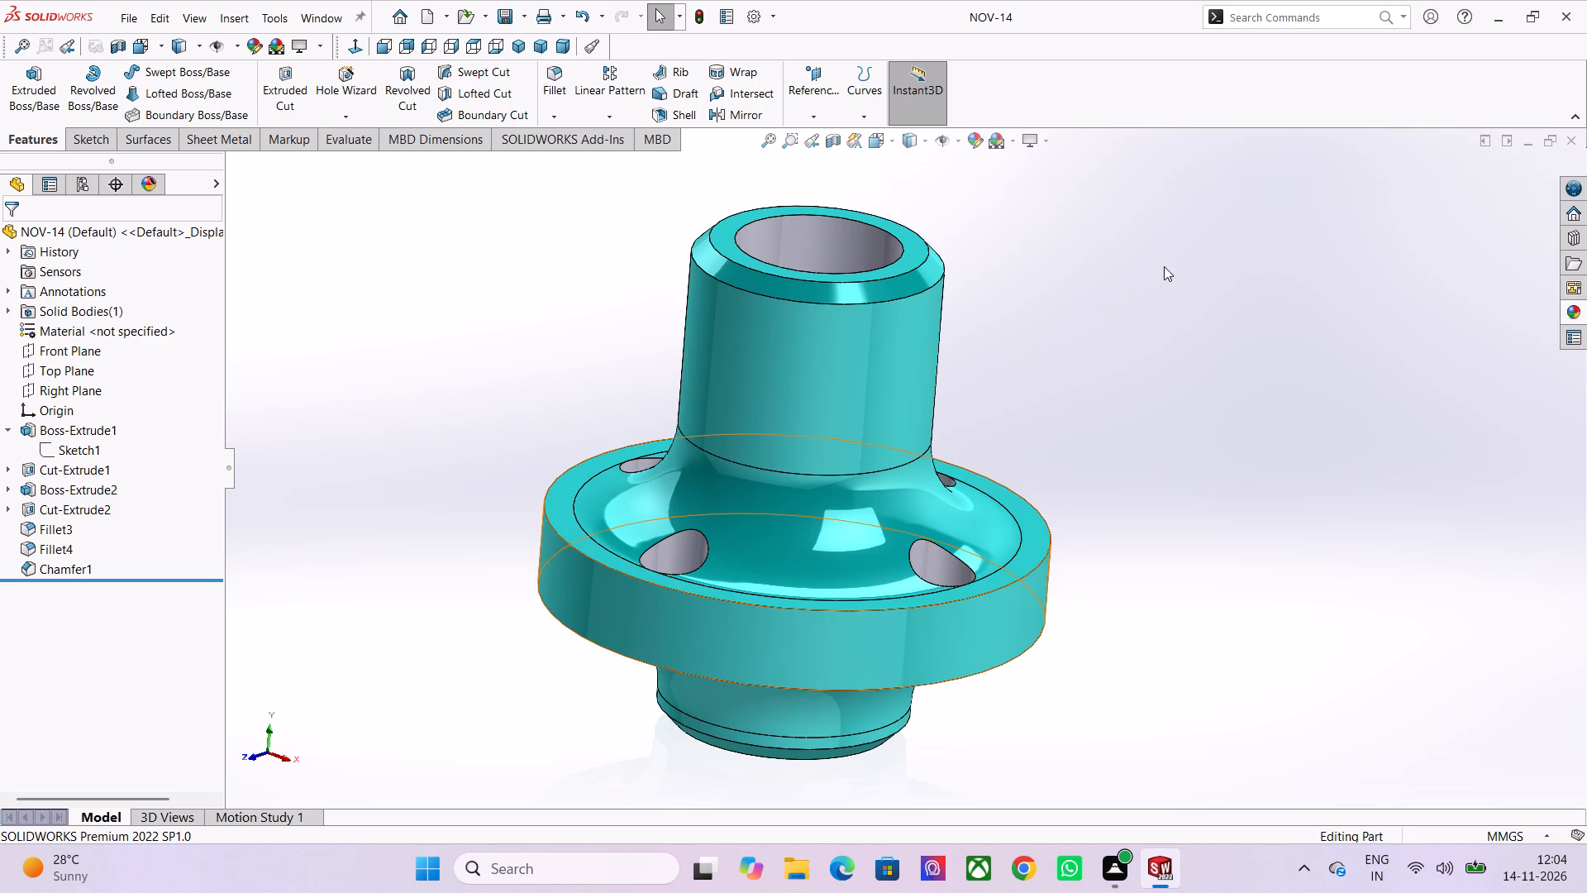
Examine the flanged hub from above, below and the sides, finishing in isometric view.
{"action": "middle_click_drag", "start_coordinate": [1123, 509], "coordinate": [929, 672]}
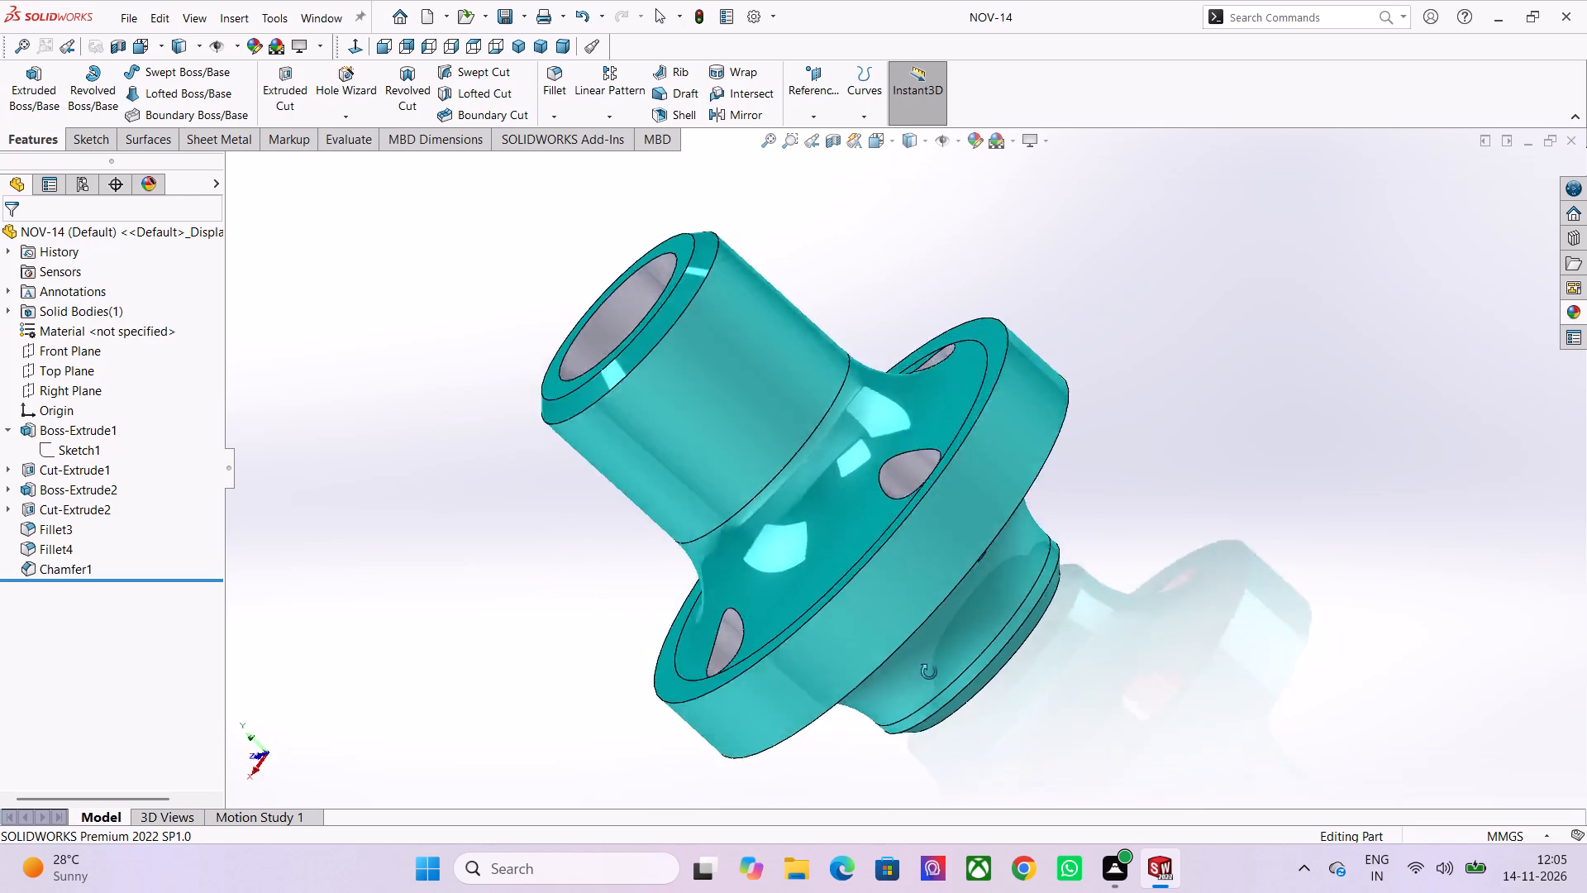
{"action": "middle_click_drag", "start_coordinate": [929, 672], "coordinate": [650, 561]}
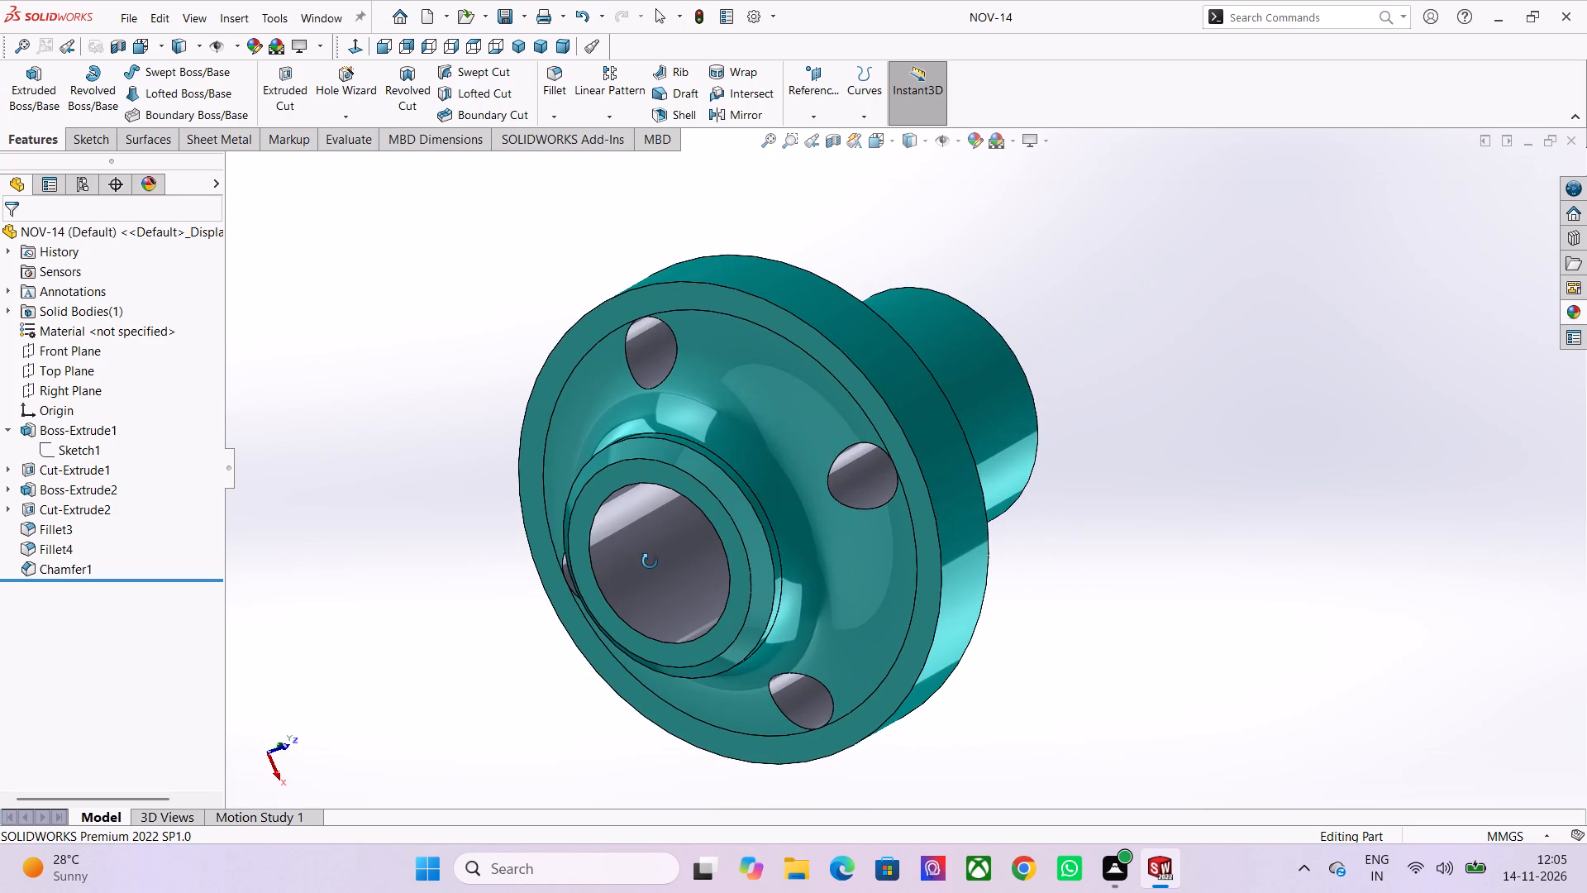
{"action": "middle_click_drag", "start_coordinate": [650, 561], "coordinate": [734, 892]}
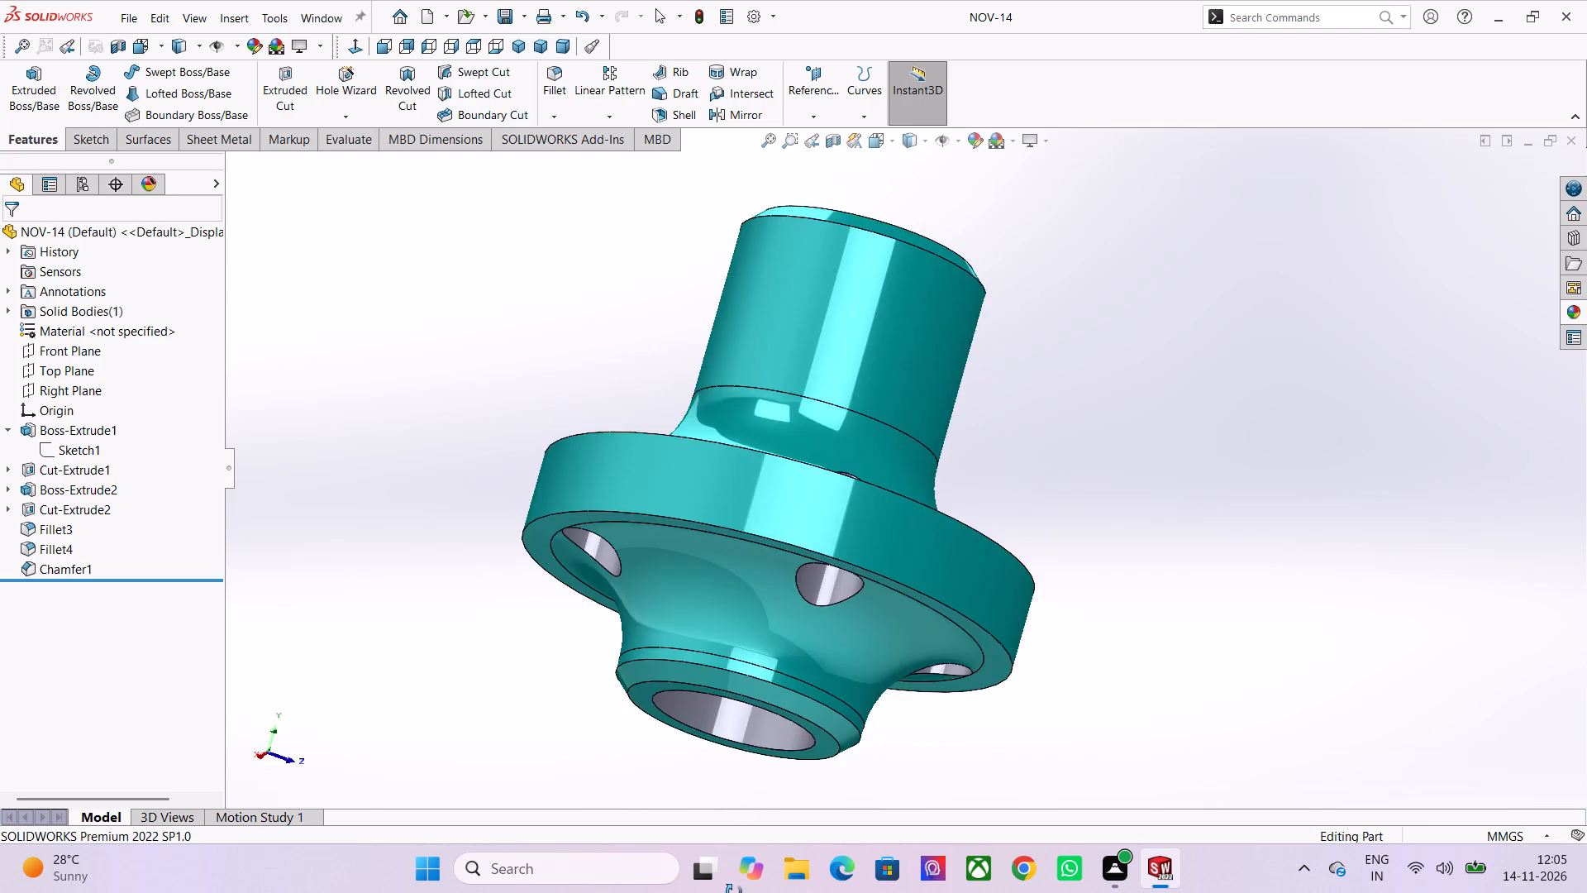
{"action": "middle_click_drag", "start_coordinate": [734, 892], "coordinate": [637, 336]}
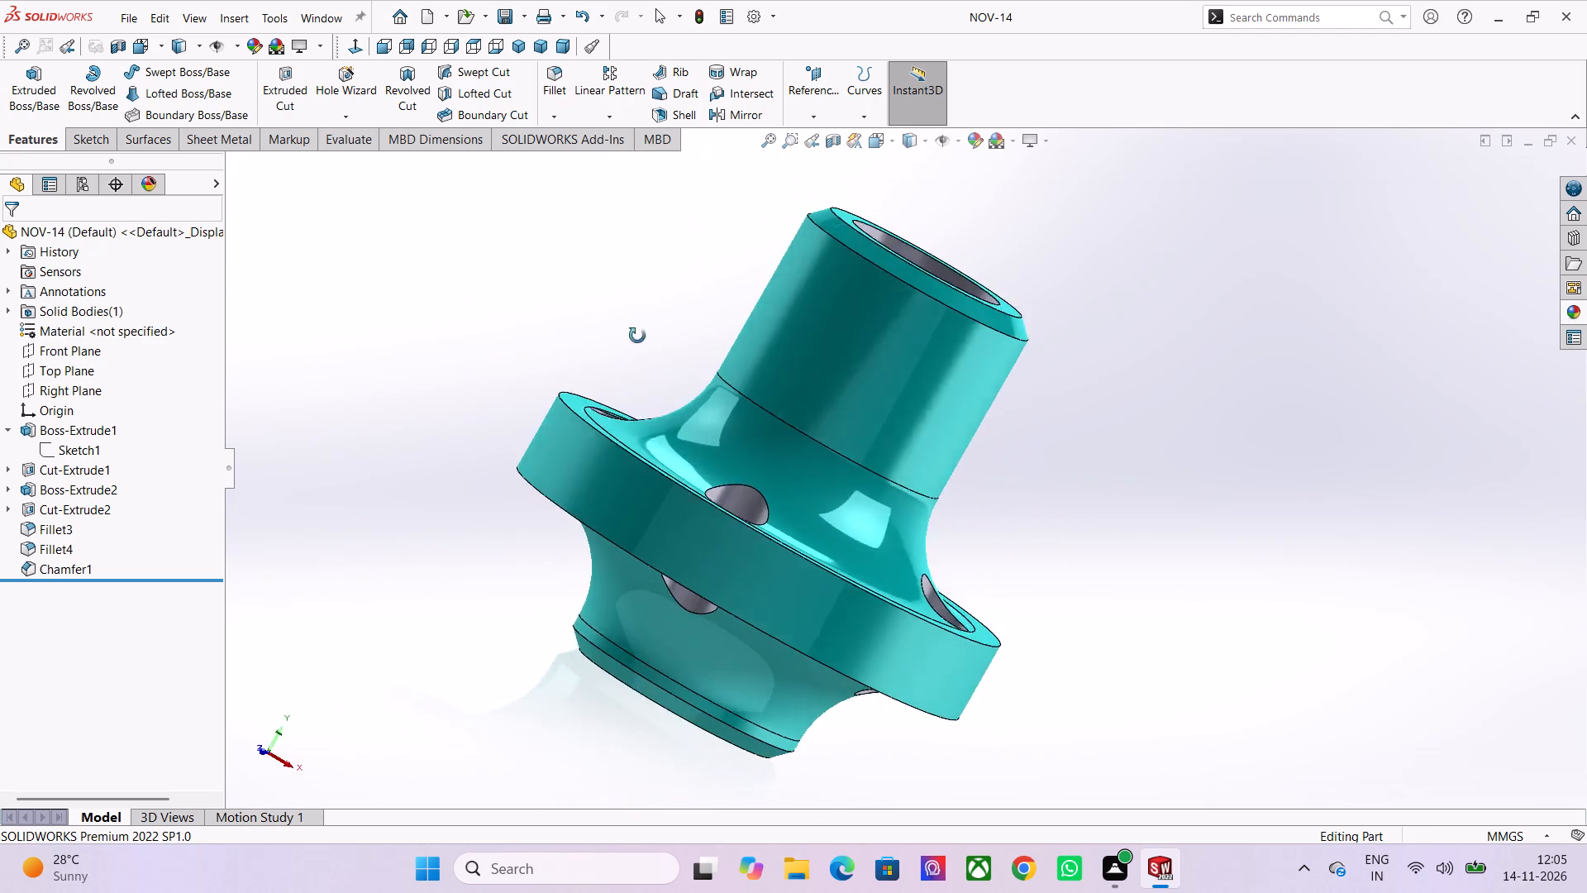
{"action": "middle_click_drag", "start_coordinate": [637, 336], "coordinate": [579, 419]}
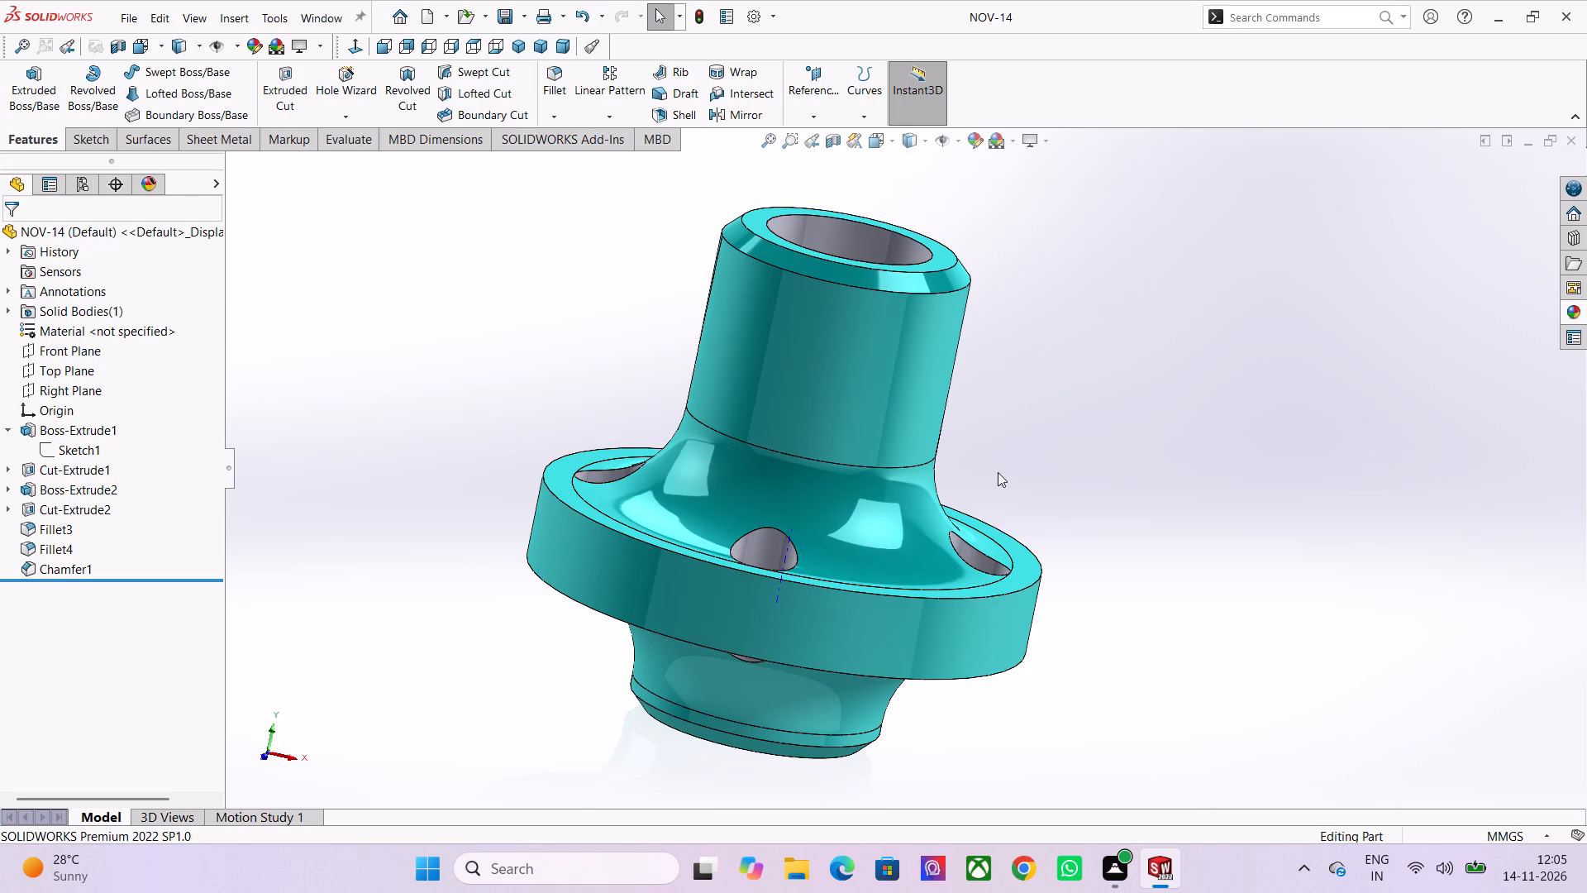
{"action": "middle_click_drag", "start_coordinate": [1051, 475], "coordinate": [1043, 474]}
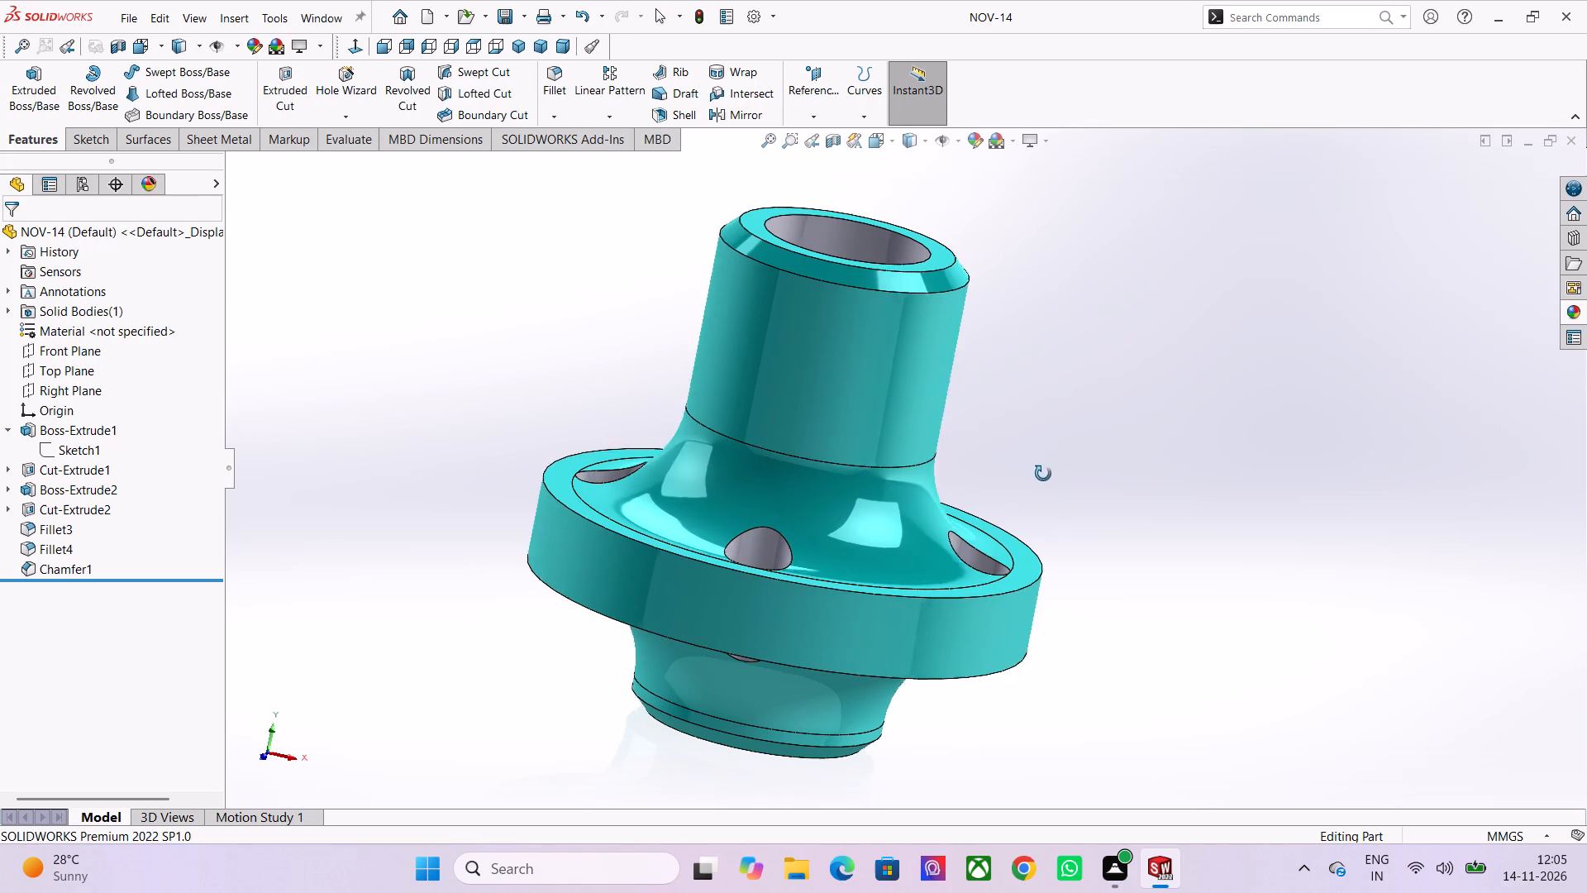
{"action": "middle_click_drag", "start_coordinate": [1043, 474], "coordinate": [966, 518]}
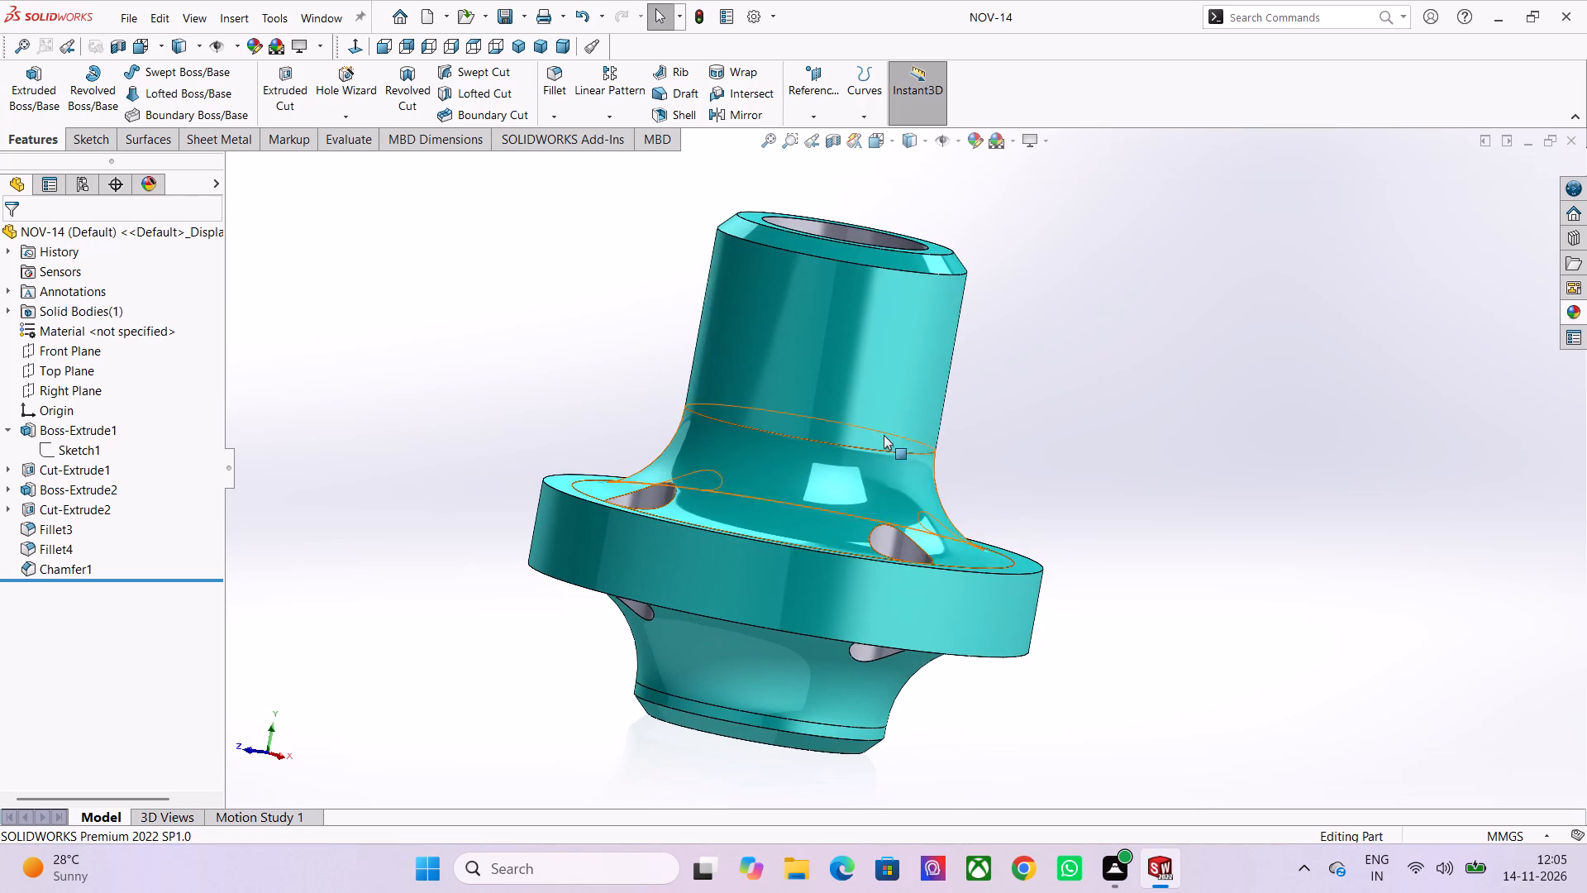
{"action": "left_click", "coordinate": [523, 47]}
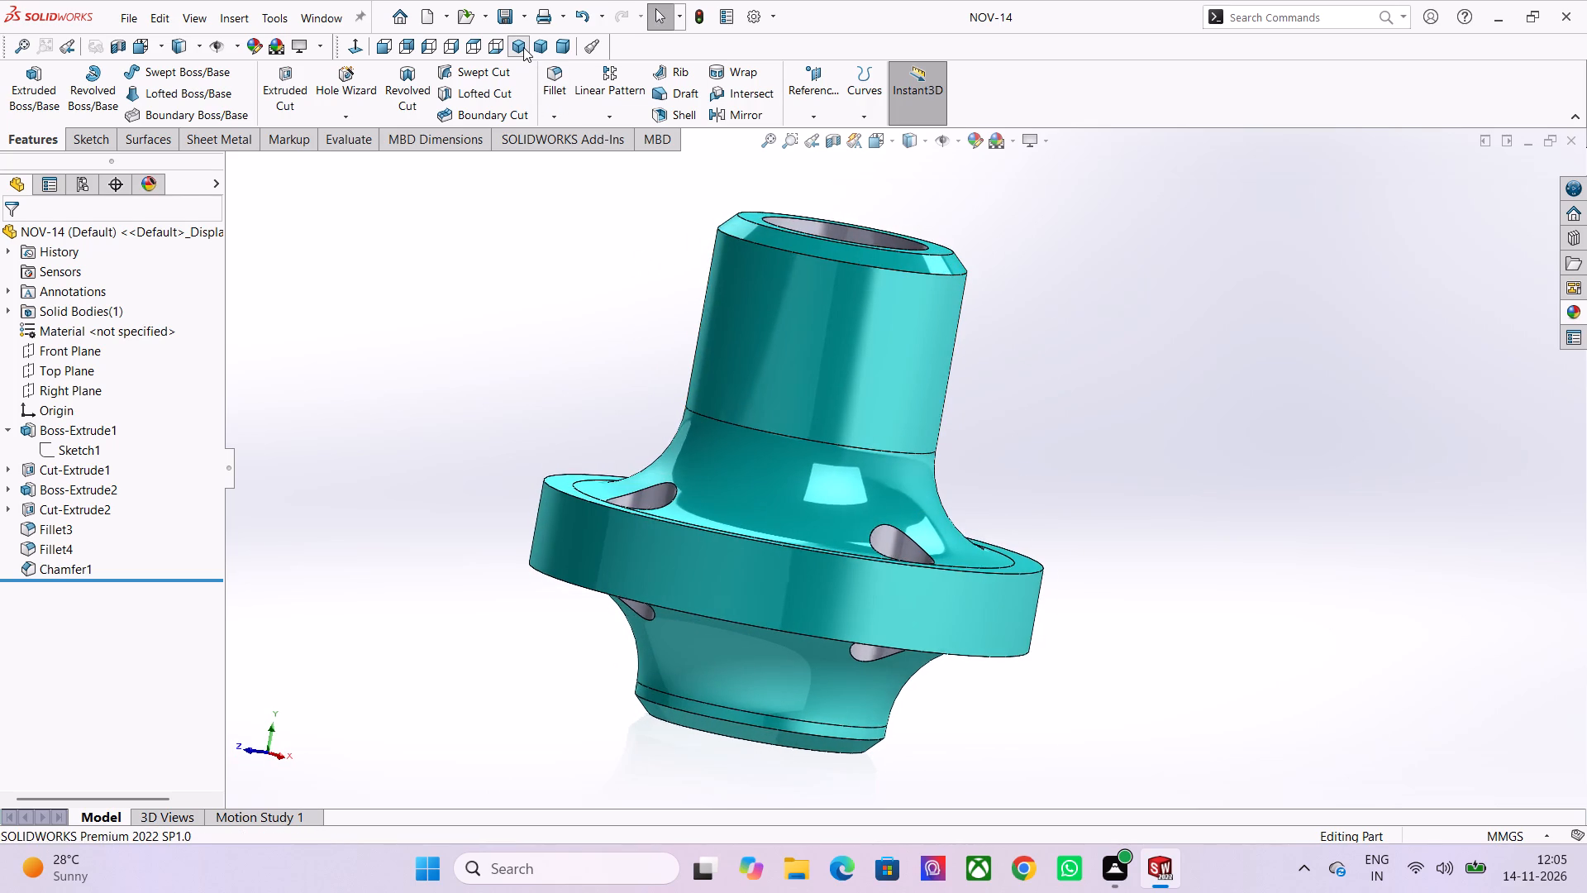
{"action": "scroll", "coordinate": [961, 365], "scroll_direction": "up", "scroll_amount": 2}
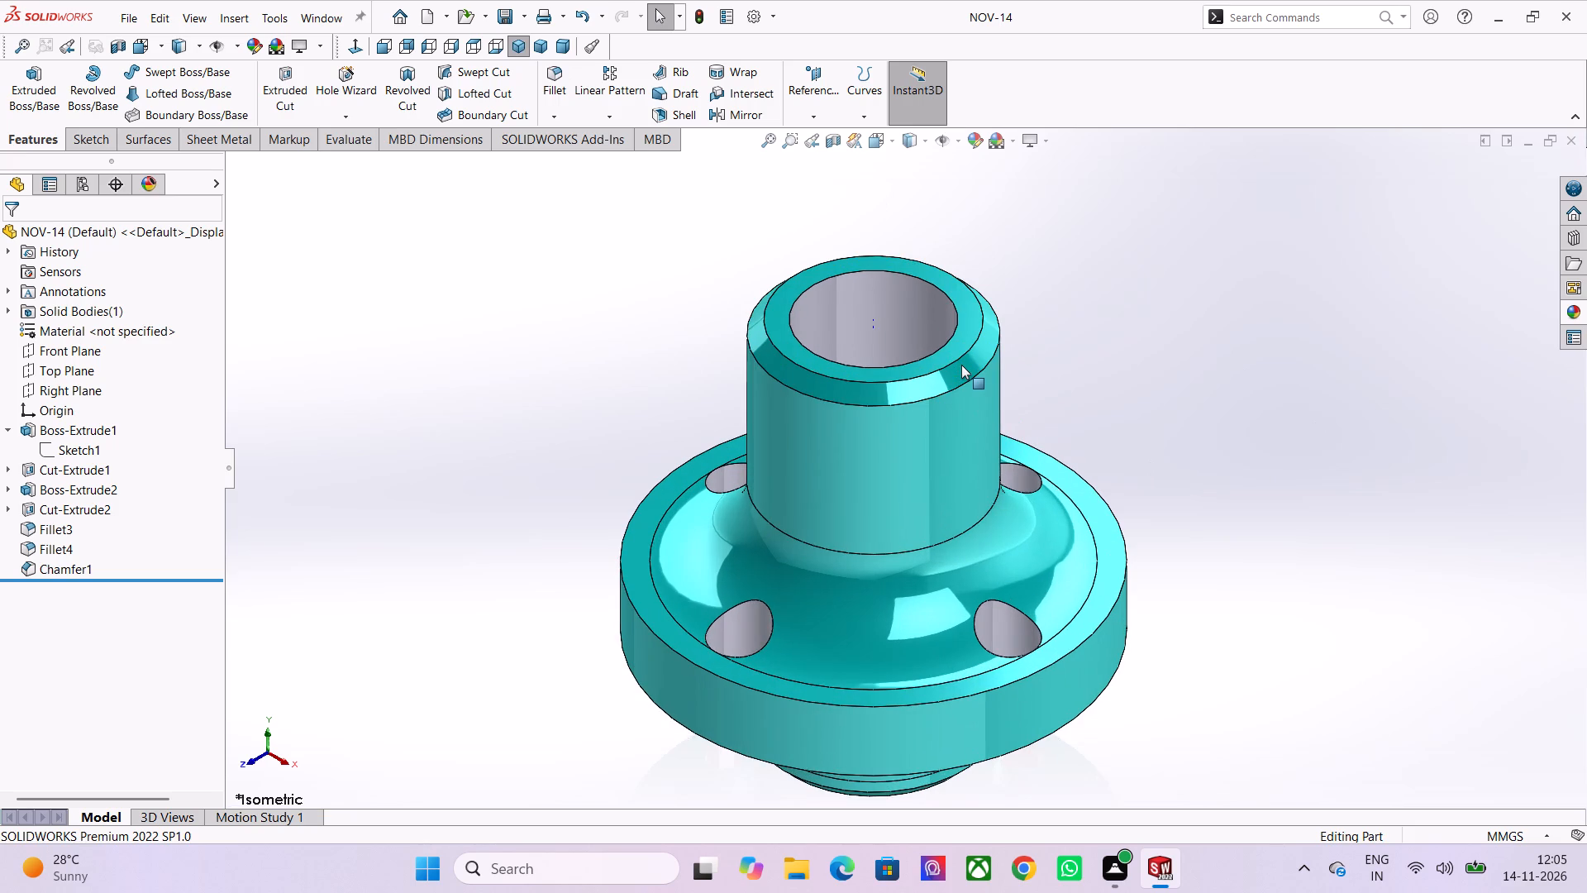
Search the Documents folder for "pull" and open the PULLEY AND SUPPORT assembly.
{"action": "left_click", "coordinate": [135, 17]}
{"action": "left_click", "coordinate": [155, 66]}
{"action": "left_click", "coordinate": [559, 418]}
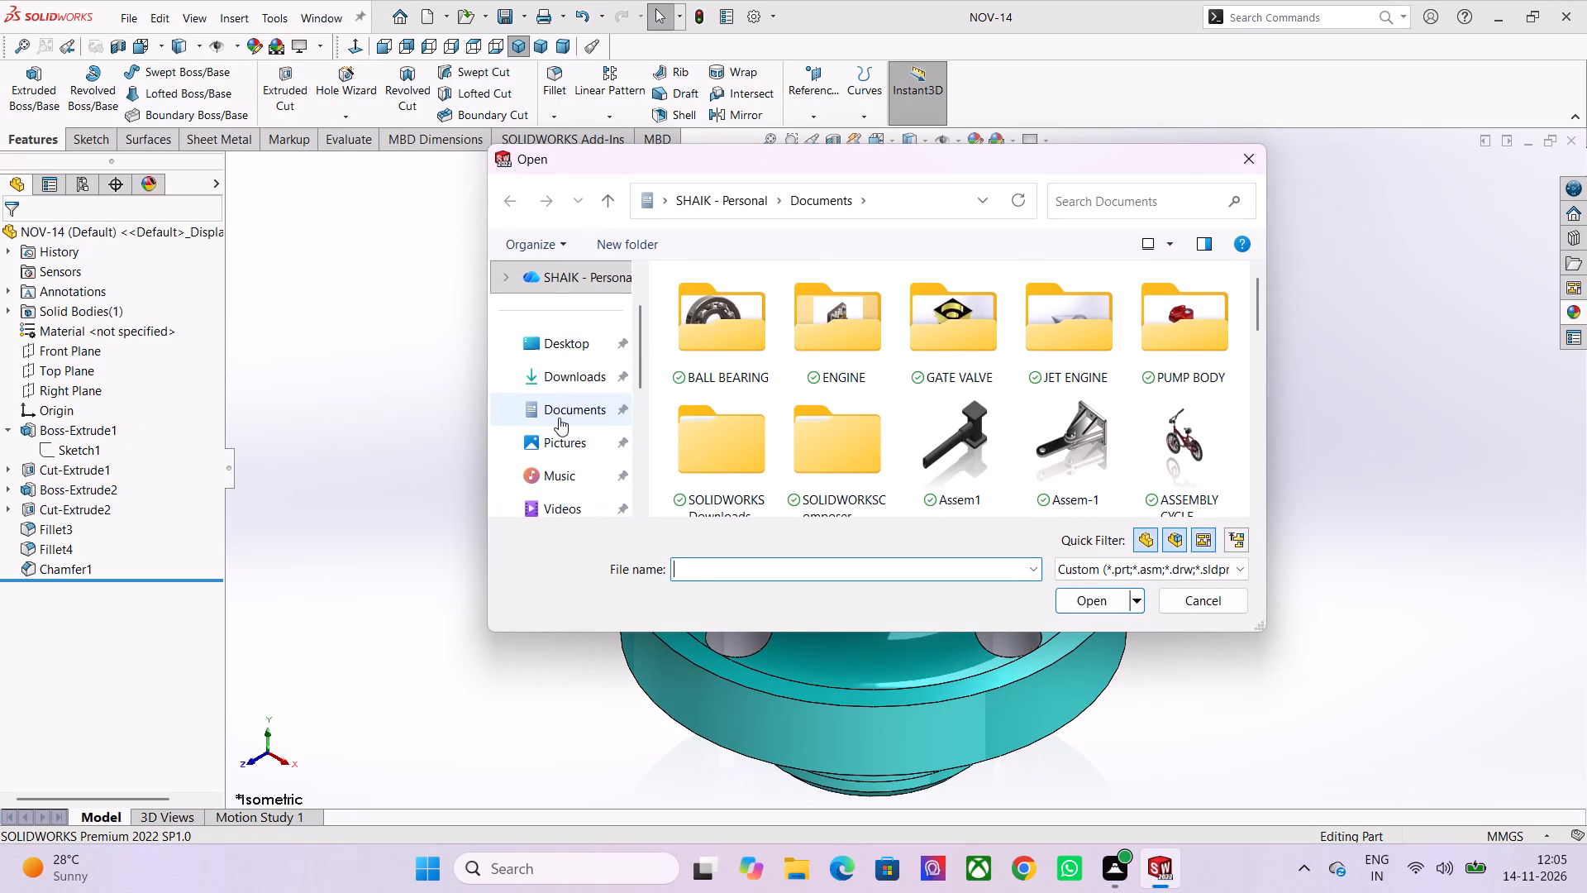
{"action": "left_click", "coordinate": [1066, 201]}
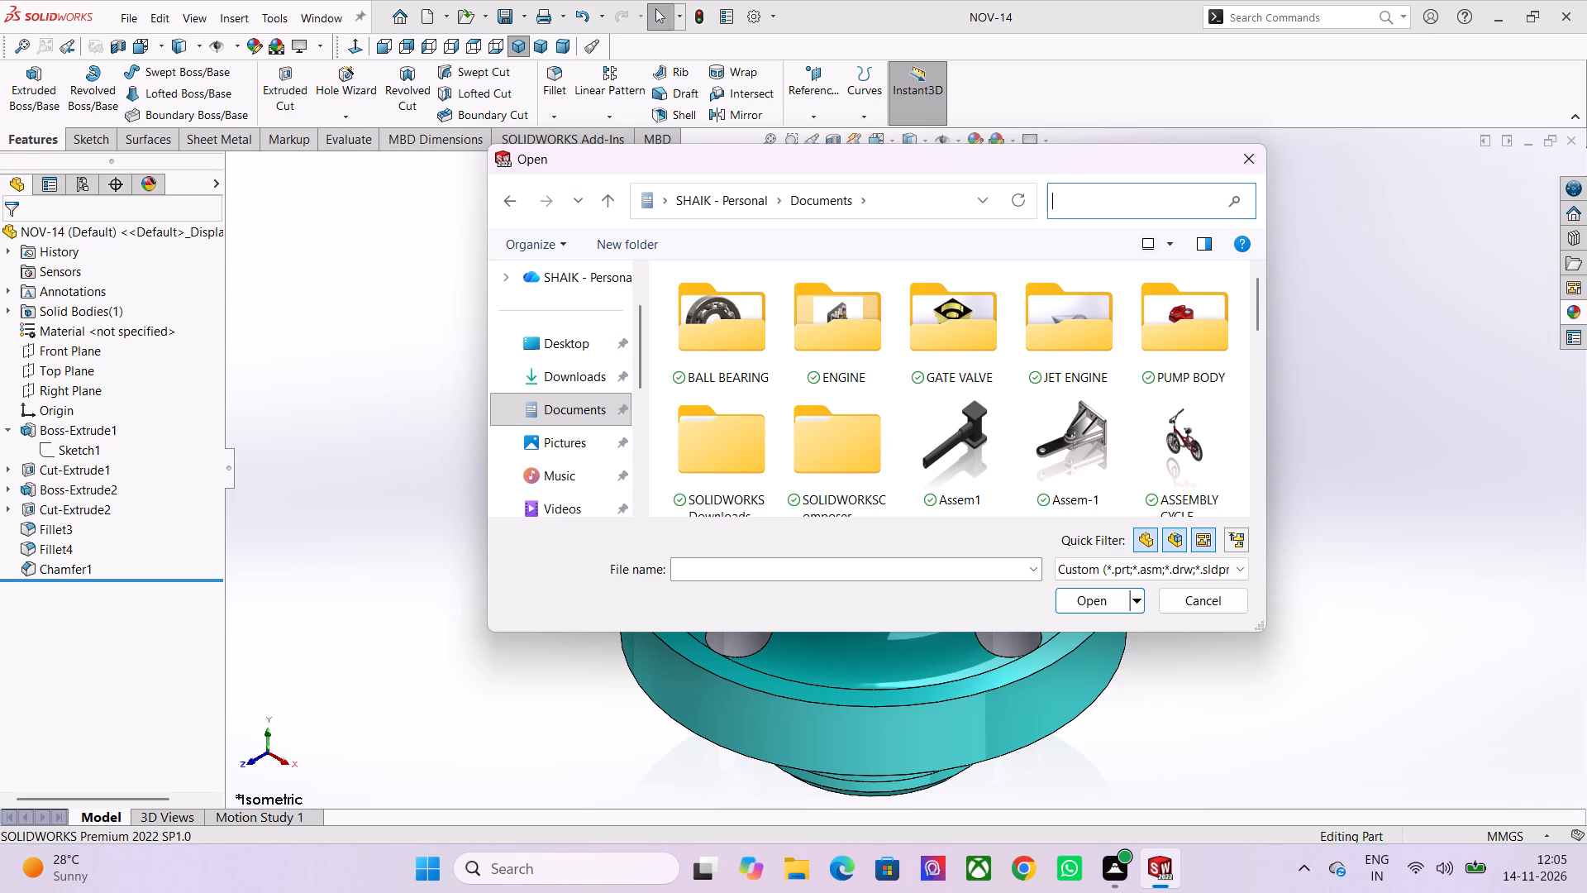
{"action": "type", "text": "PULL"}
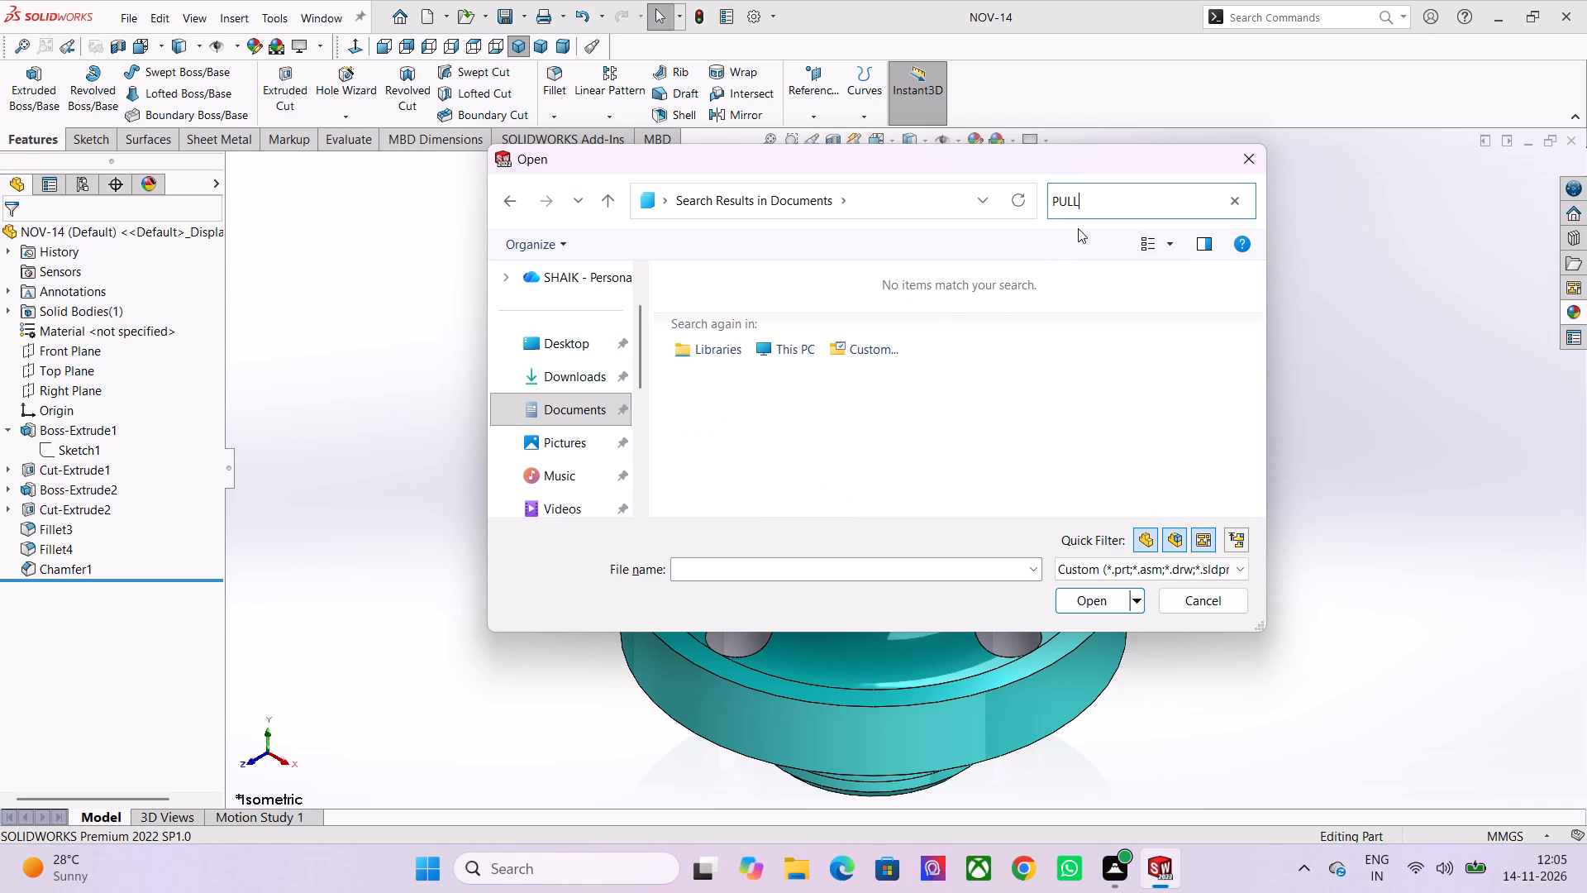
{"action": "key", "text": "BackSpace"}
{"action": "key", "text": "BackSpace"}
{"action": "key", "text": "BackSpace"}
{"action": "key", "text": "BackSpace"}
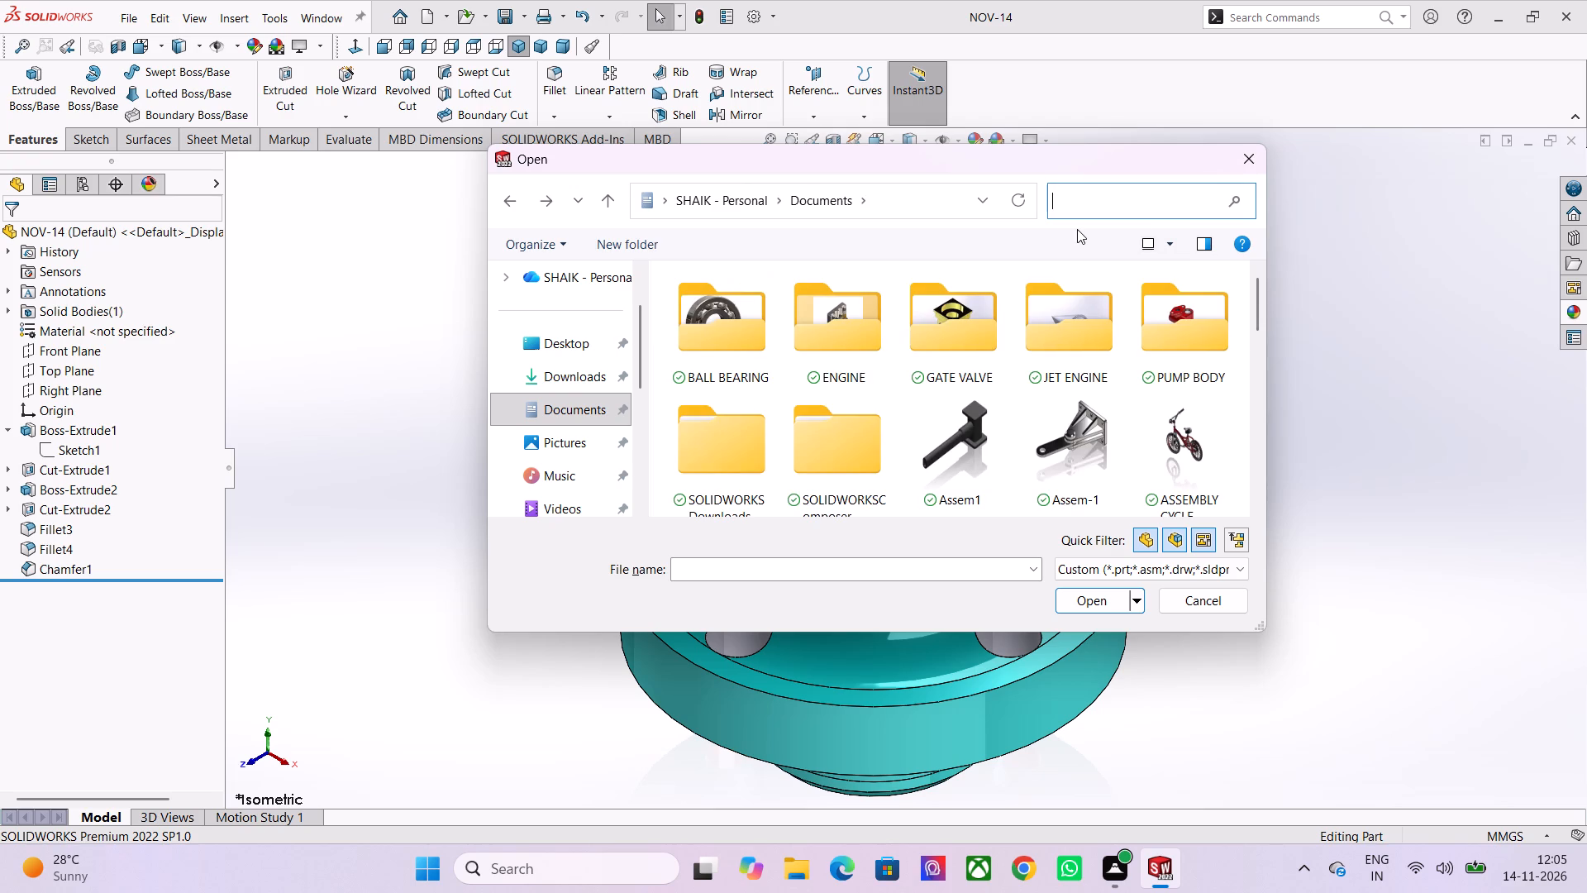
{"action": "type", "text": "pull"}
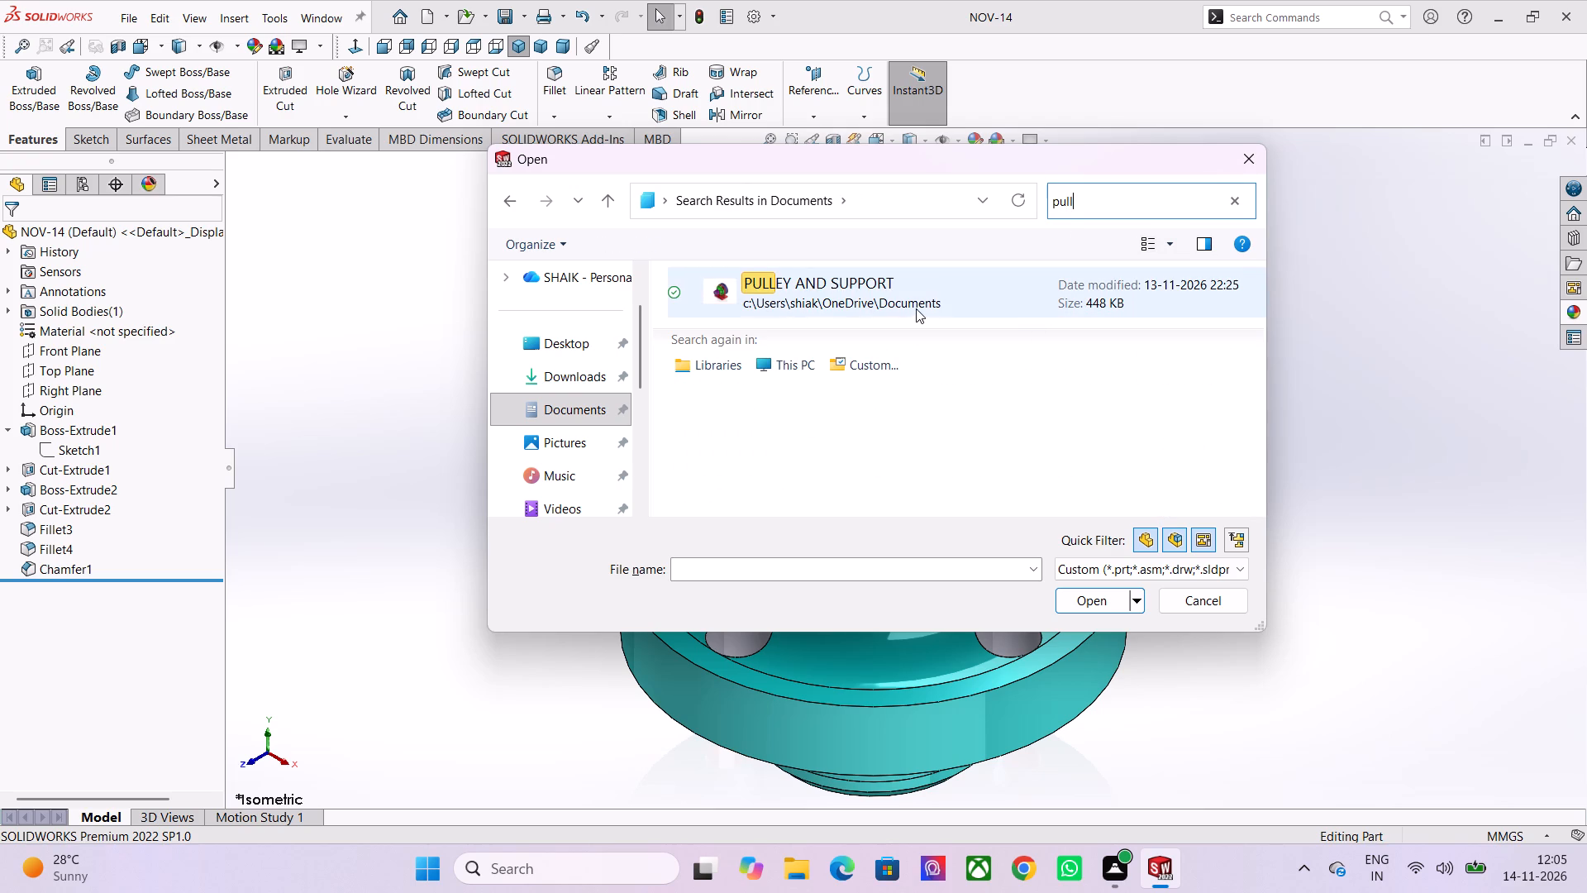
{"action": "double_click", "coordinate": [873, 292]}
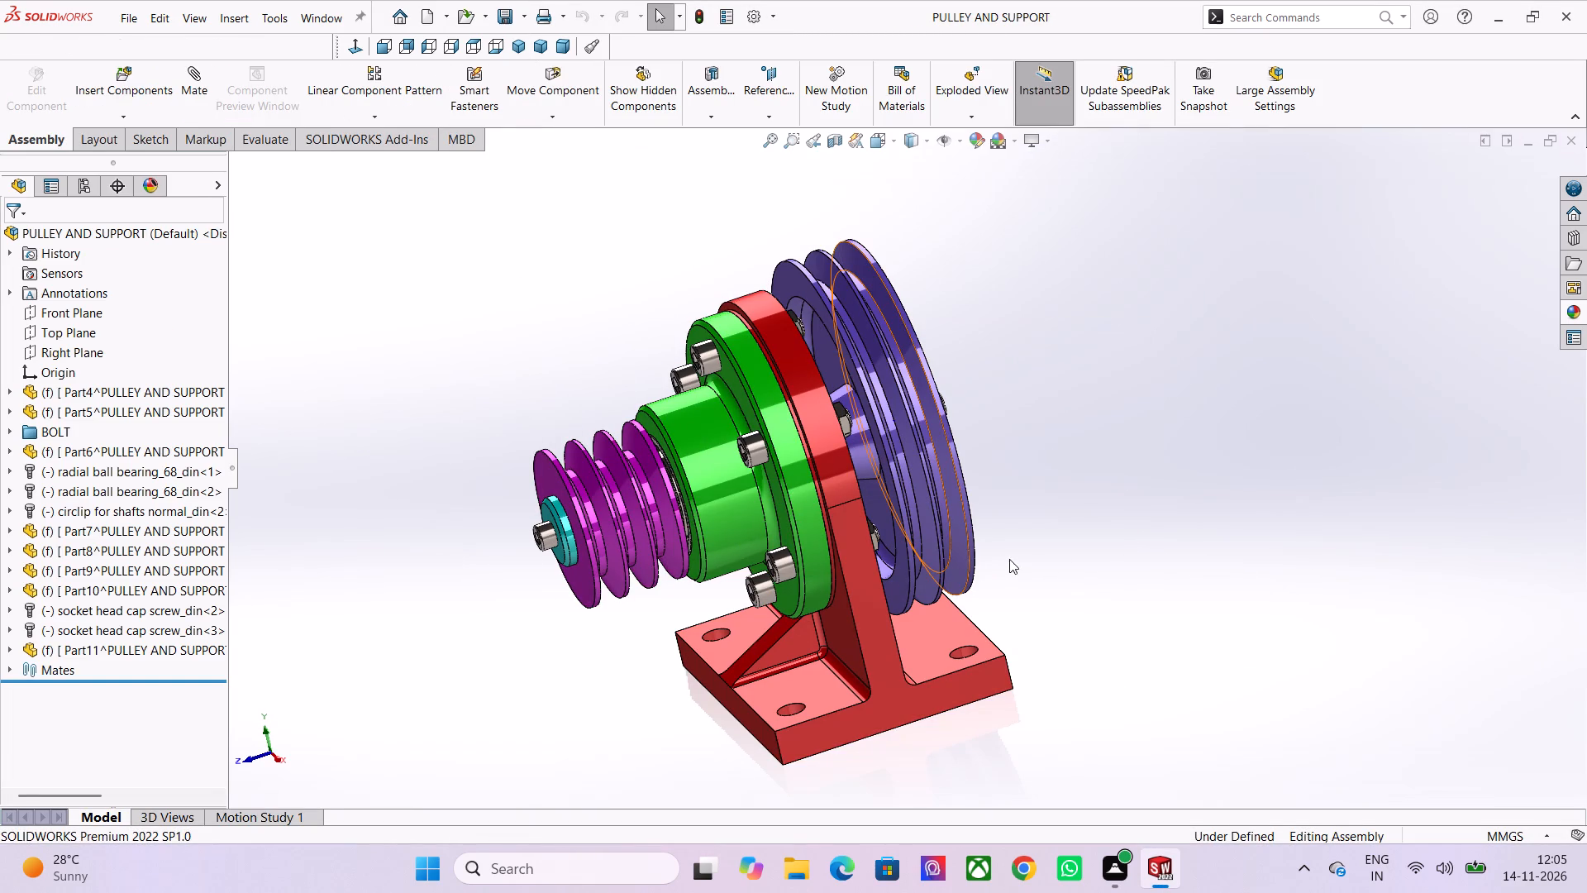
Rotate the hex thin nut between the red support and the large purple pulley back and forth about its bolt axis.
{"action": "middle_click_drag", "start_coordinate": [1032, 547], "coordinate": [855, 546]}
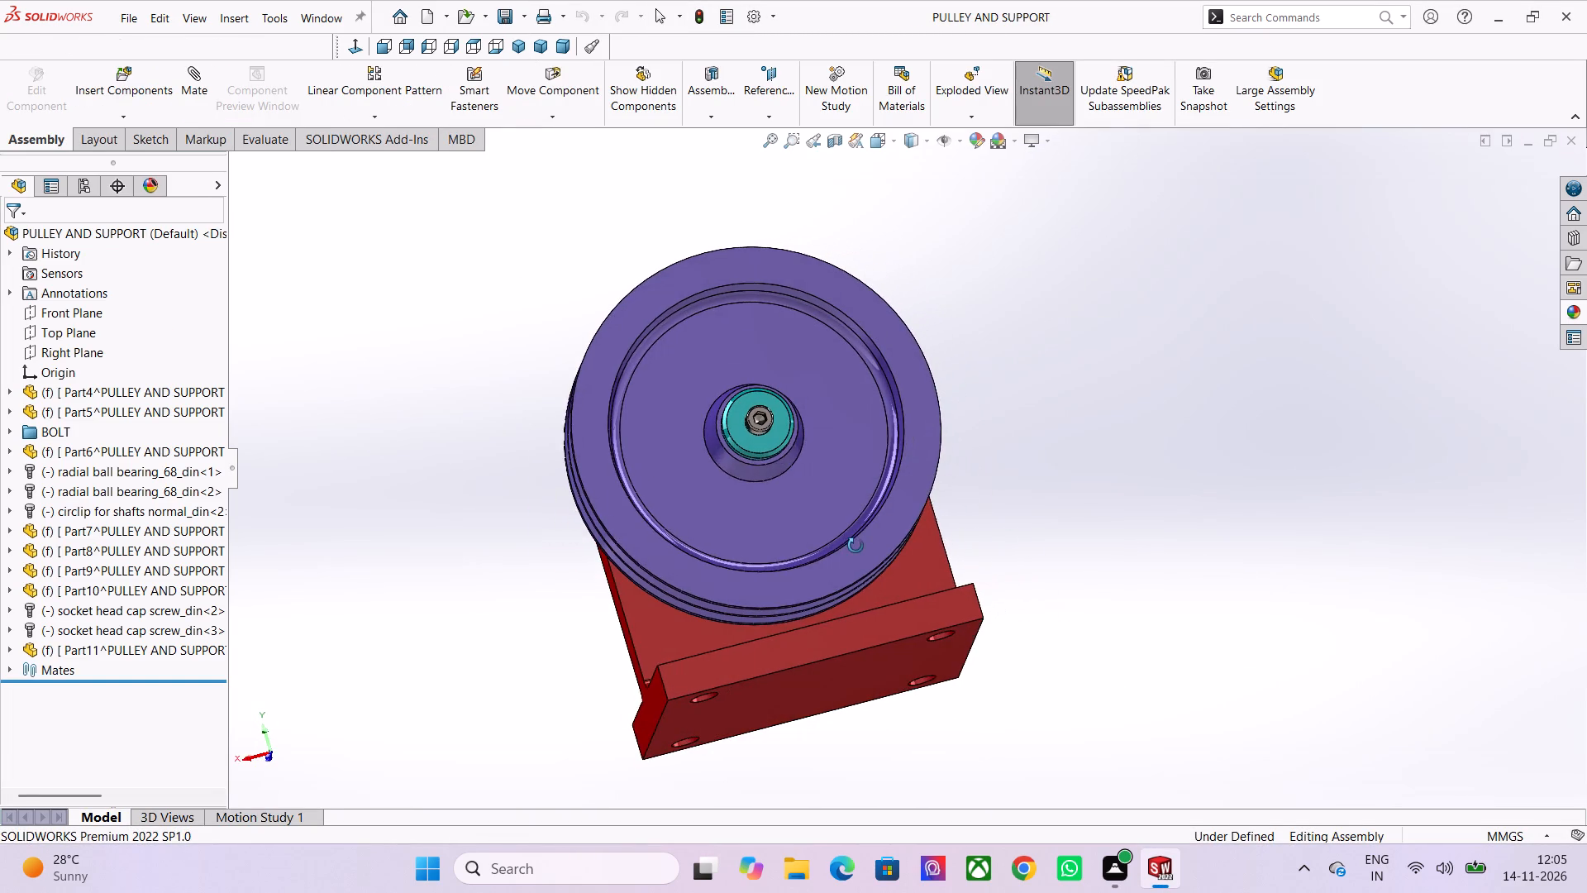
{"action": "middle_click_drag", "start_coordinate": [855, 546], "coordinate": [1003, 592]}
{"action": "scroll", "coordinate": [816, 451], "scroll_direction": "up", "scroll_amount": 7}
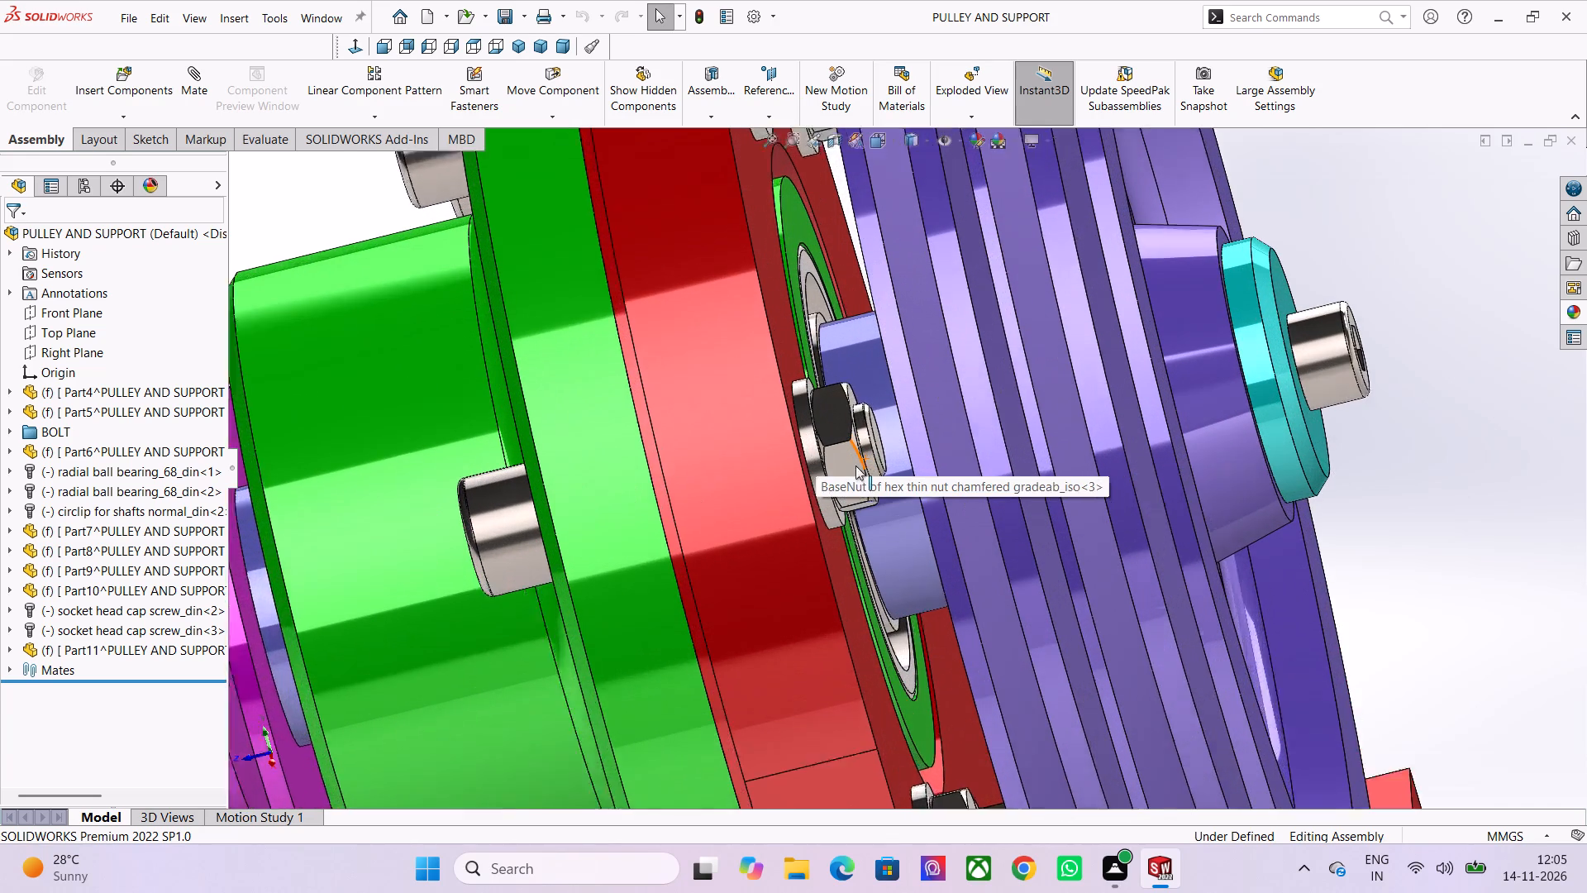
{"action": "scroll", "coordinate": [855, 466], "scroll_direction": "up", "scroll_amount": 1}
{"action": "left_click_drag", "start_coordinate": [836, 423], "coordinate": [840, 456]}
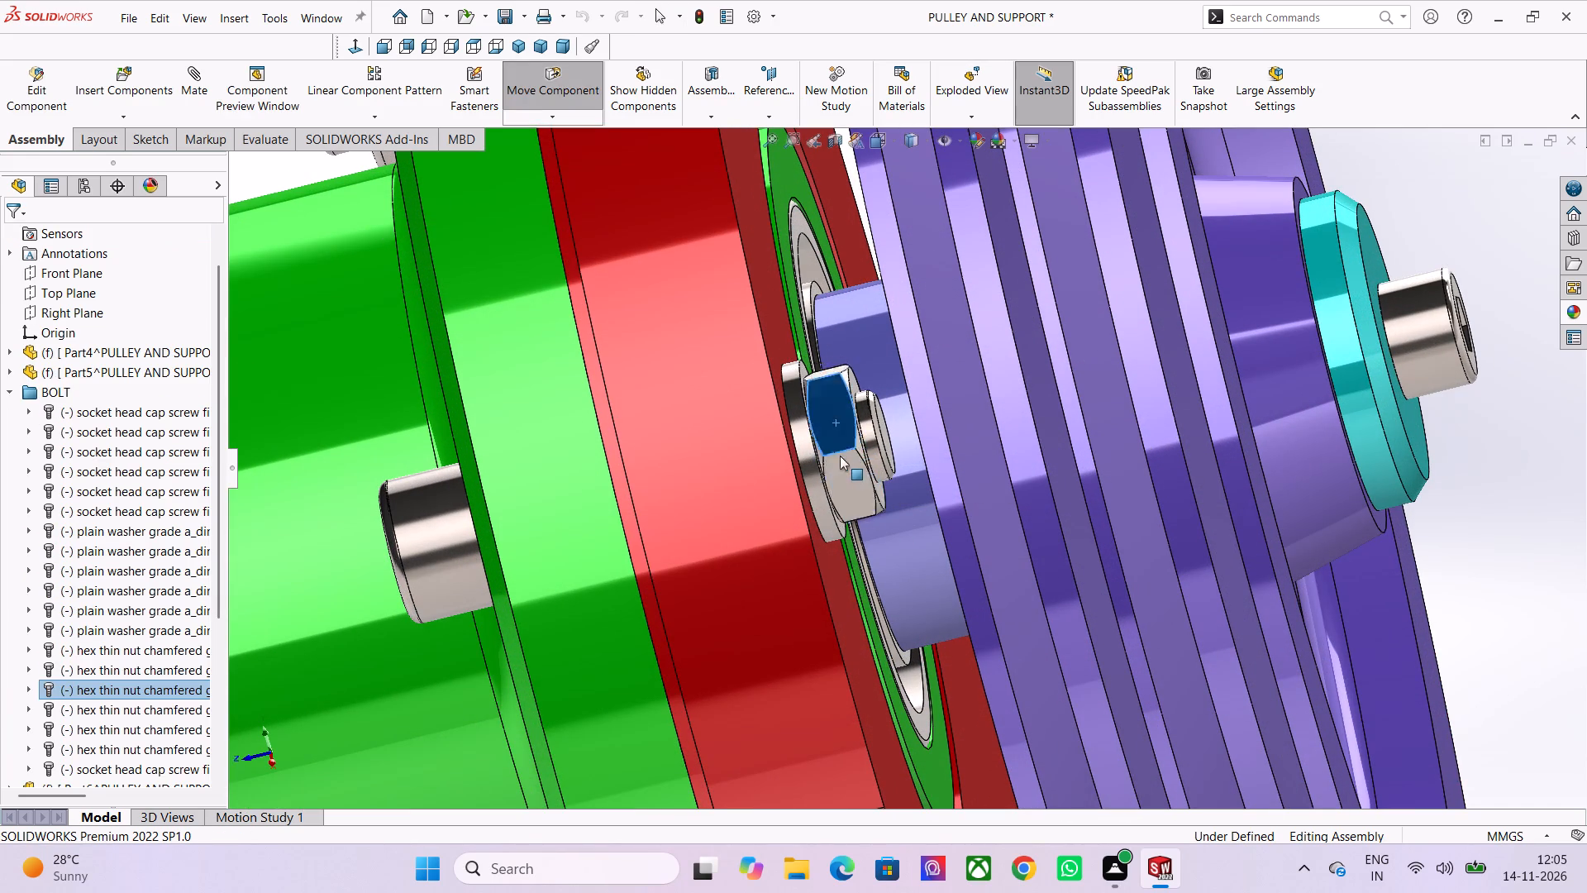
{"action": "left_click_drag", "start_coordinate": [840, 456], "coordinate": [898, 432]}
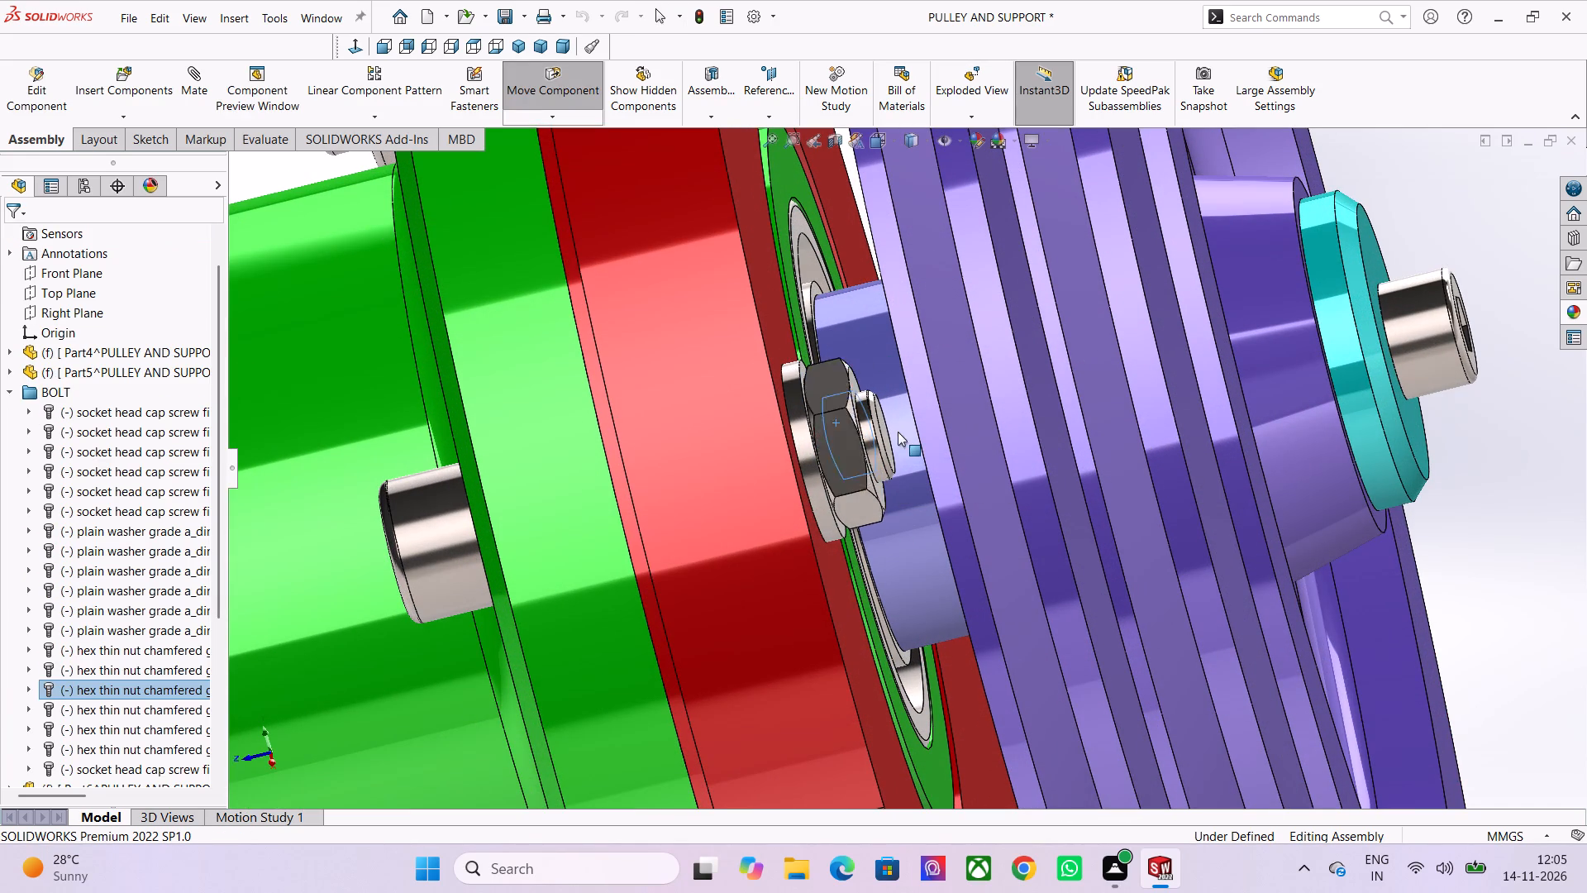
{"action": "left_click_drag", "start_coordinate": [898, 432], "coordinate": [857, 332]}
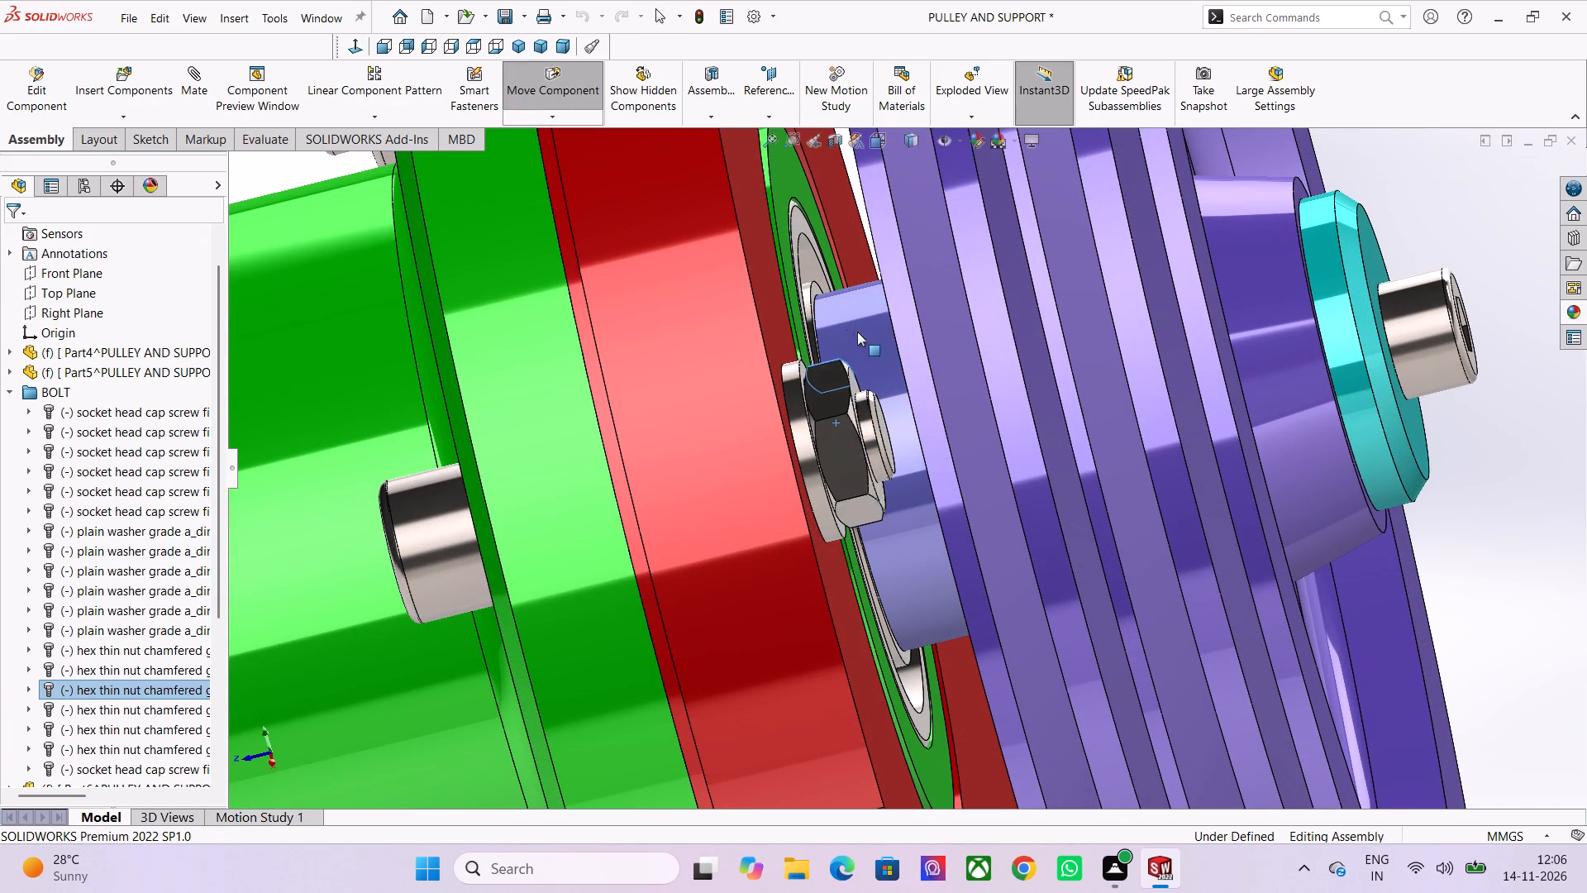
{"action": "left_click_drag", "start_coordinate": [857, 332], "coordinate": [760, 303]}
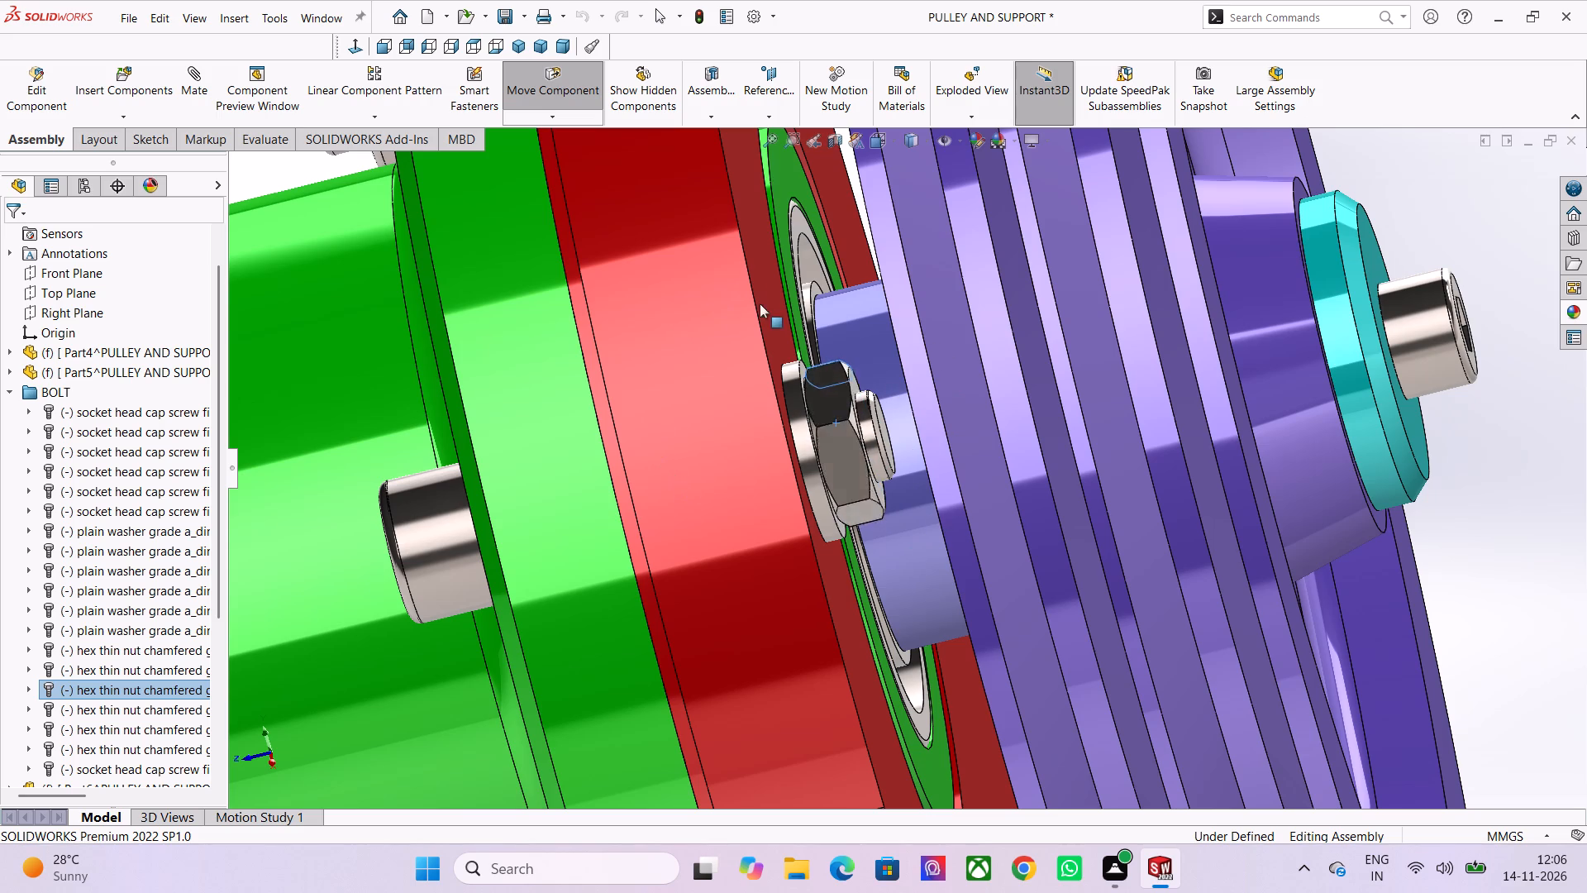
{"action": "left_click_drag", "start_coordinate": [760, 303], "coordinate": [765, 549]}
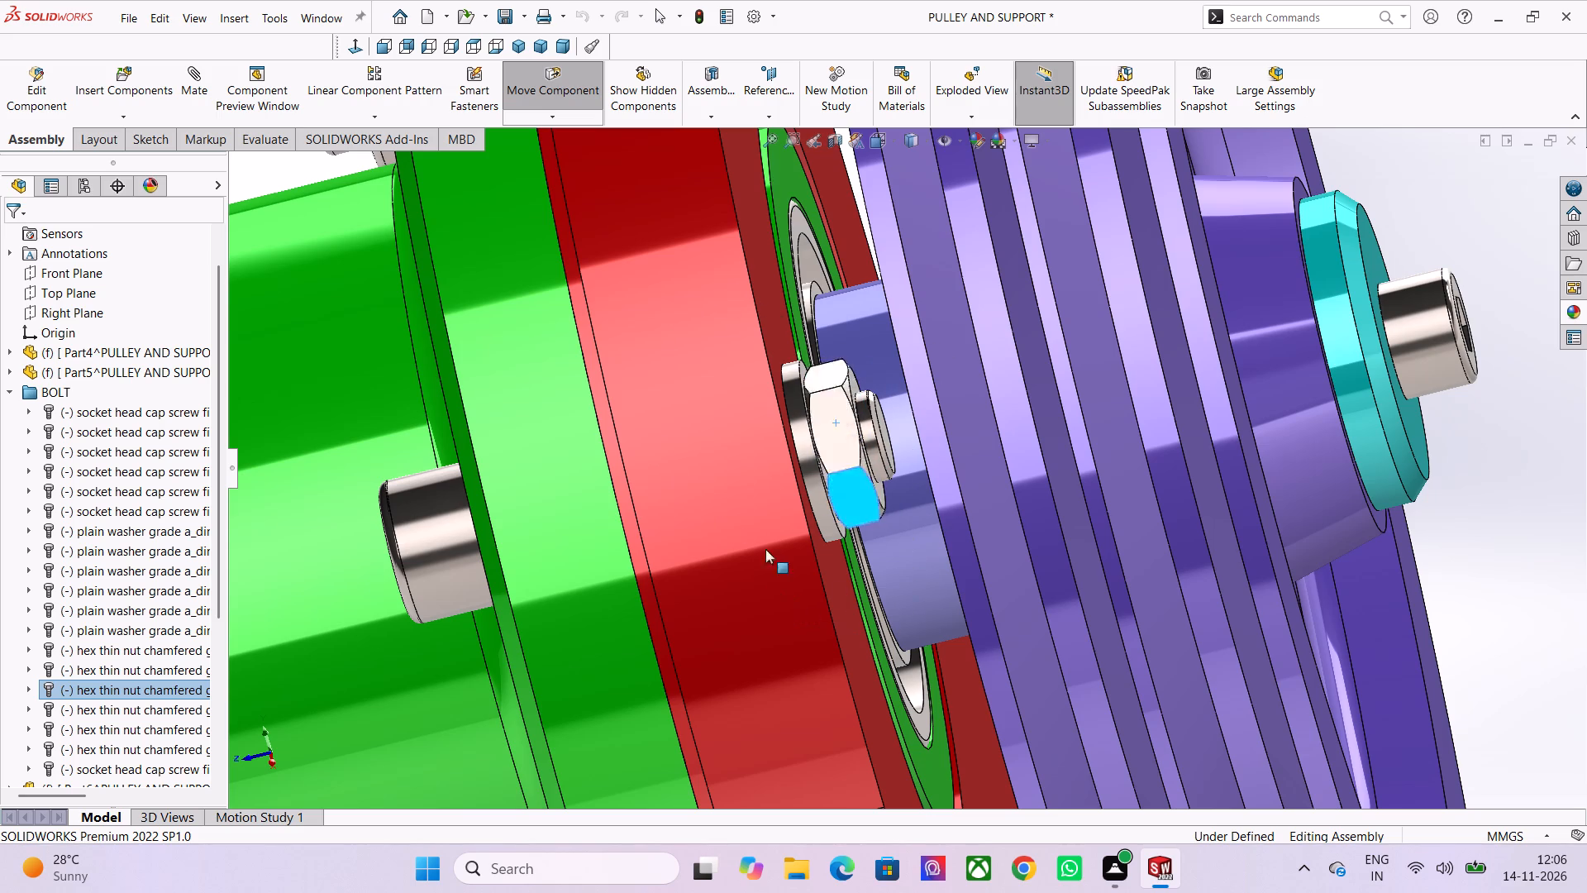
{"action": "left_click_drag", "start_coordinate": [765, 549], "coordinate": [855, 335]}
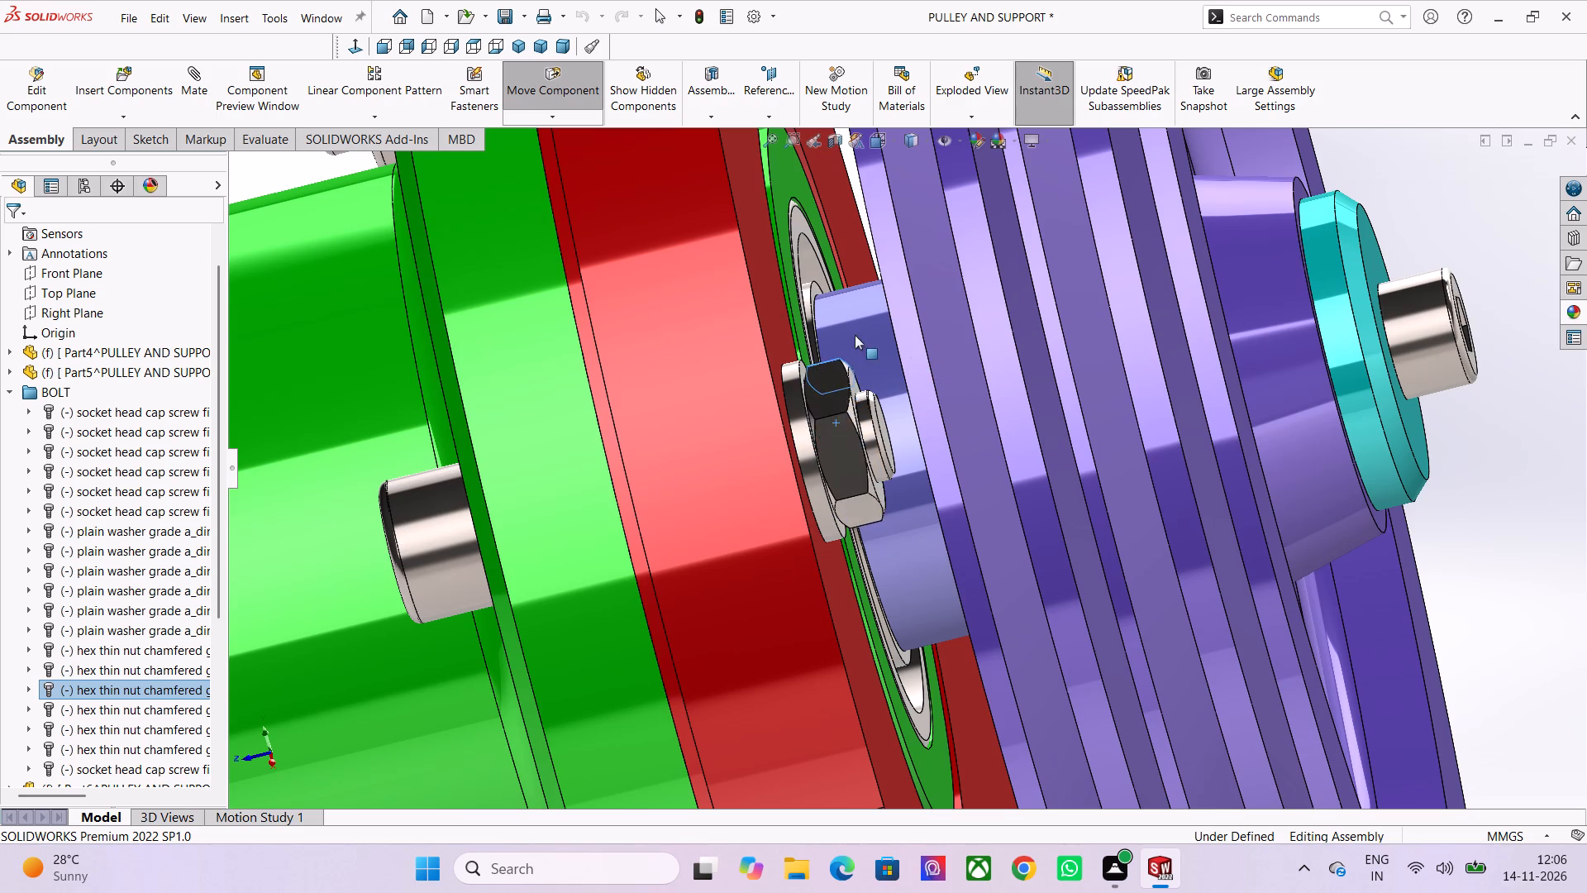
{"action": "left_click_drag", "start_coordinate": [855, 335], "coordinate": [890, 370]}
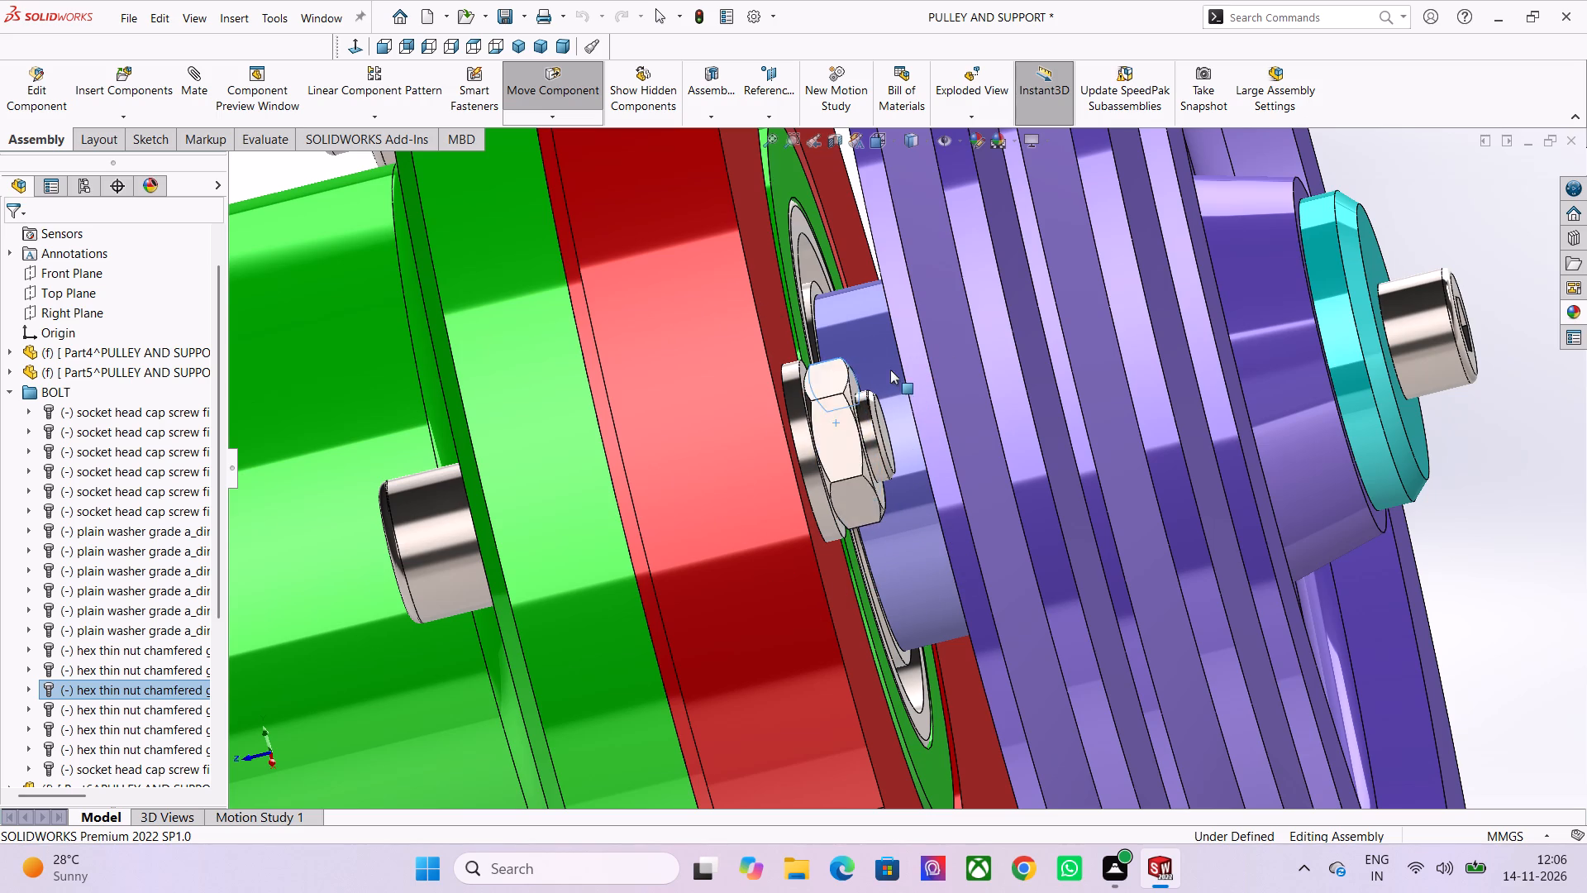
{"action": "left_click_drag", "start_coordinate": [890, 370], "coordinate": [881, 504]}
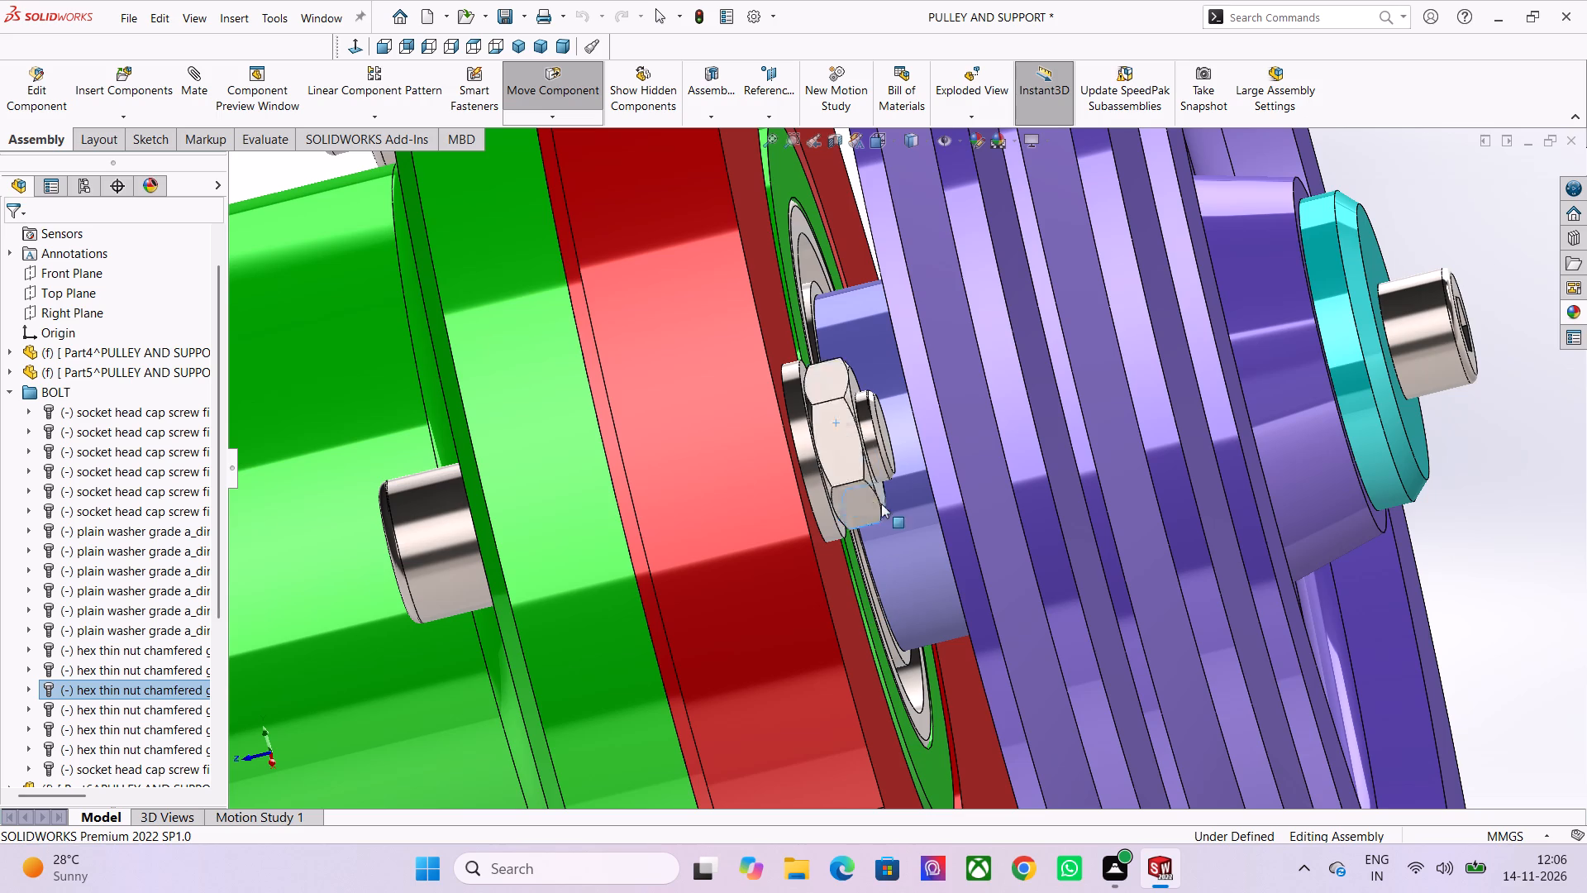
{"action": "left_click_drag", "start_coordinate": [881, 504], "coordinate": [866, 617]}
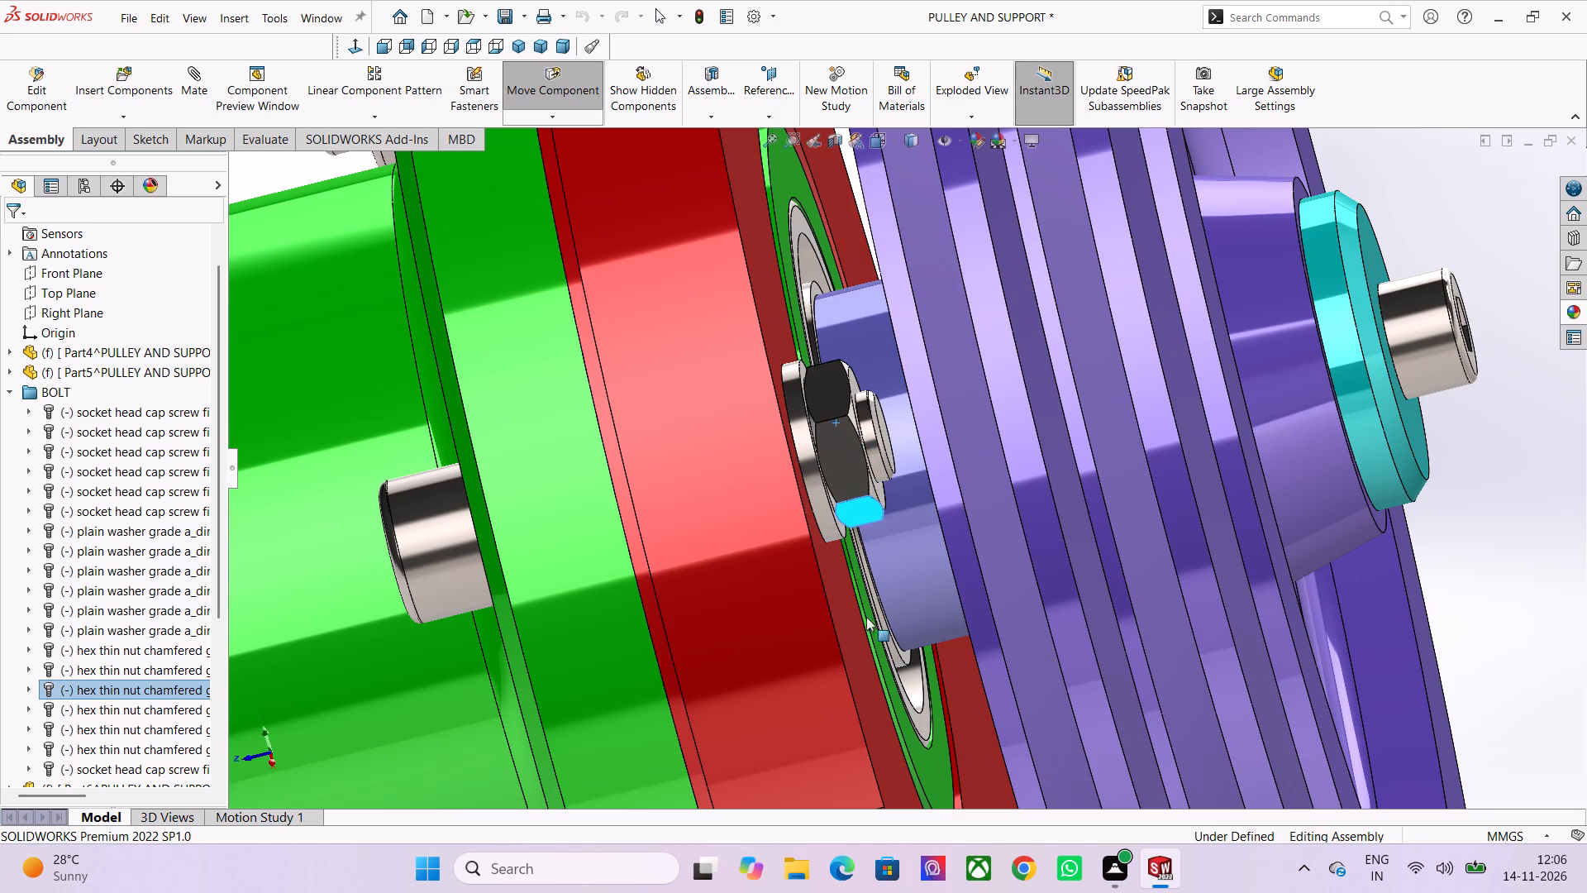
{"action": "left_click_drag", "start_coordinate": [866, 617], "coordinate": [854, 378]}
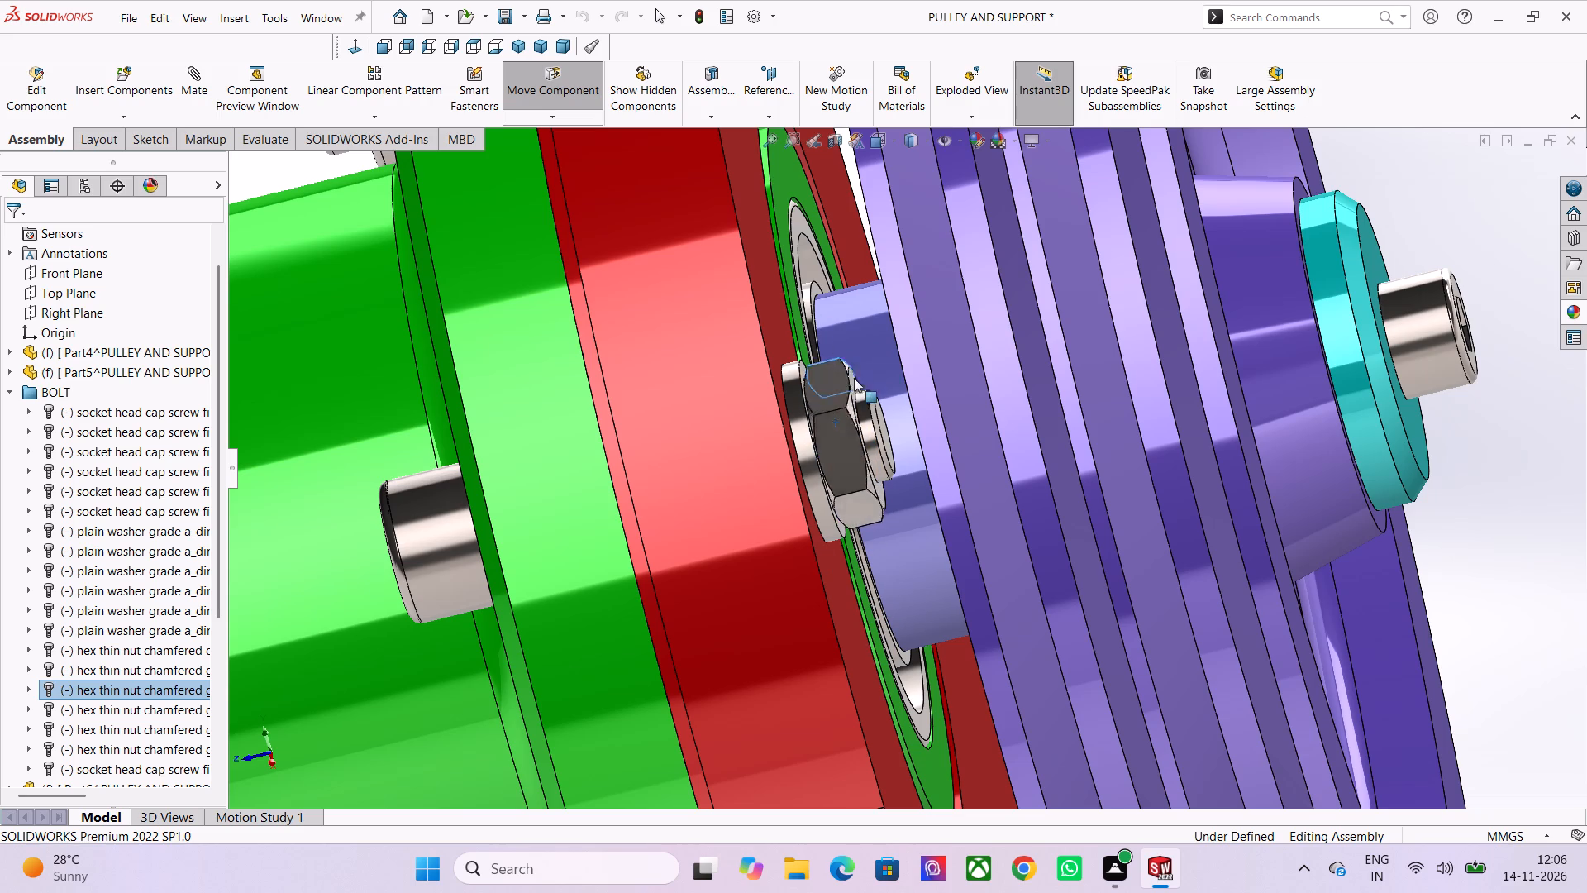
{"action": "left_click_drag", "start_coordinate": [854, 378], "coordinate": [851, 296]}
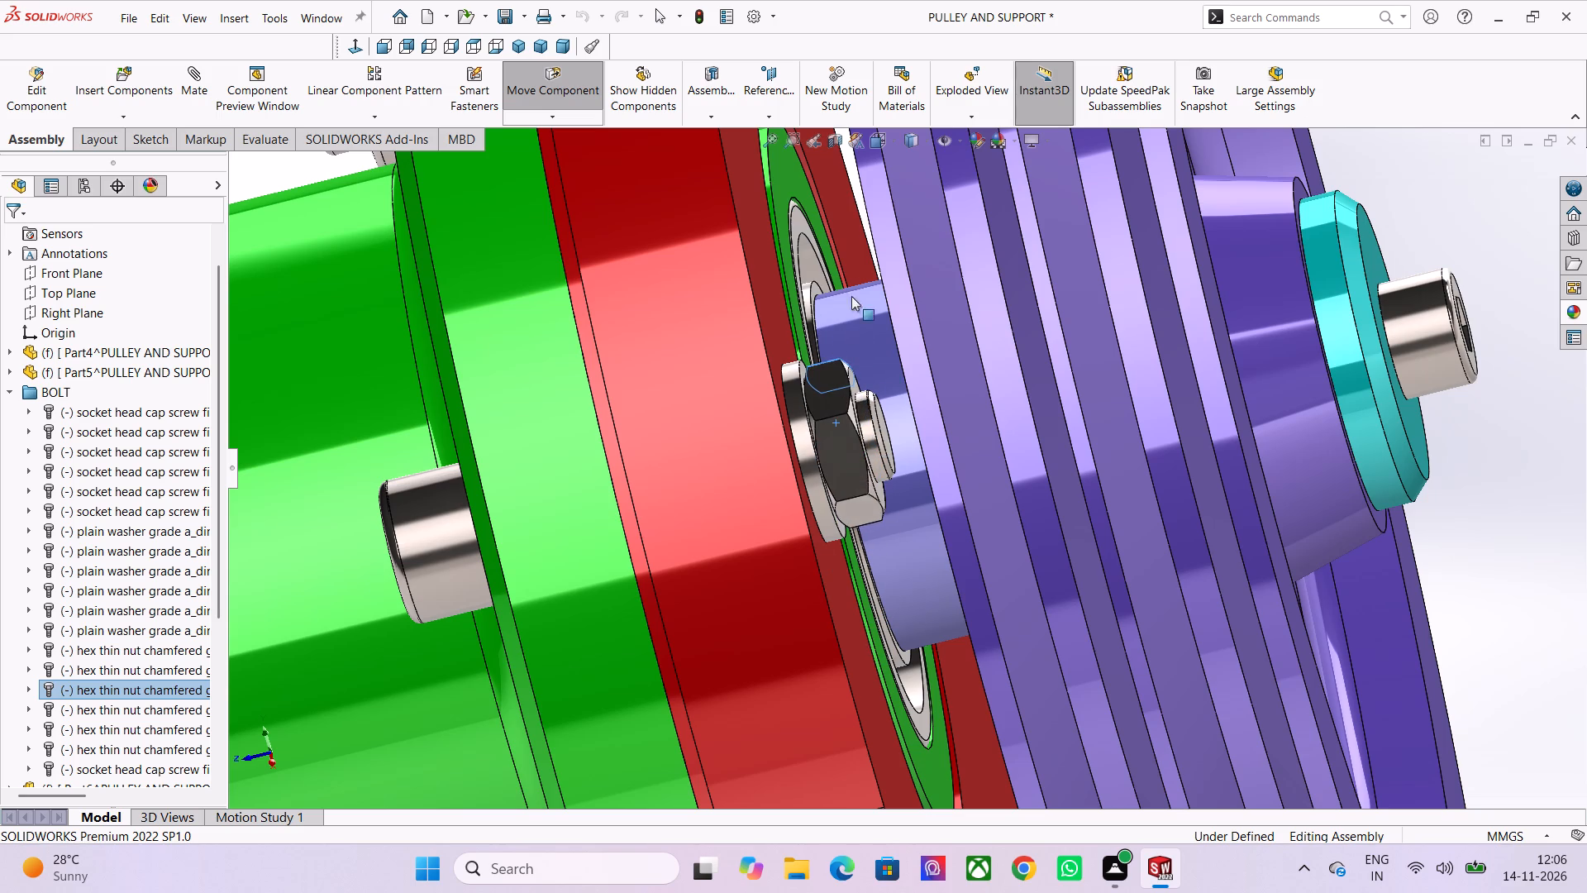
{"action": "left_click_drag", "start_coordinate": [851, 296], "coordinate": [865, 537]}
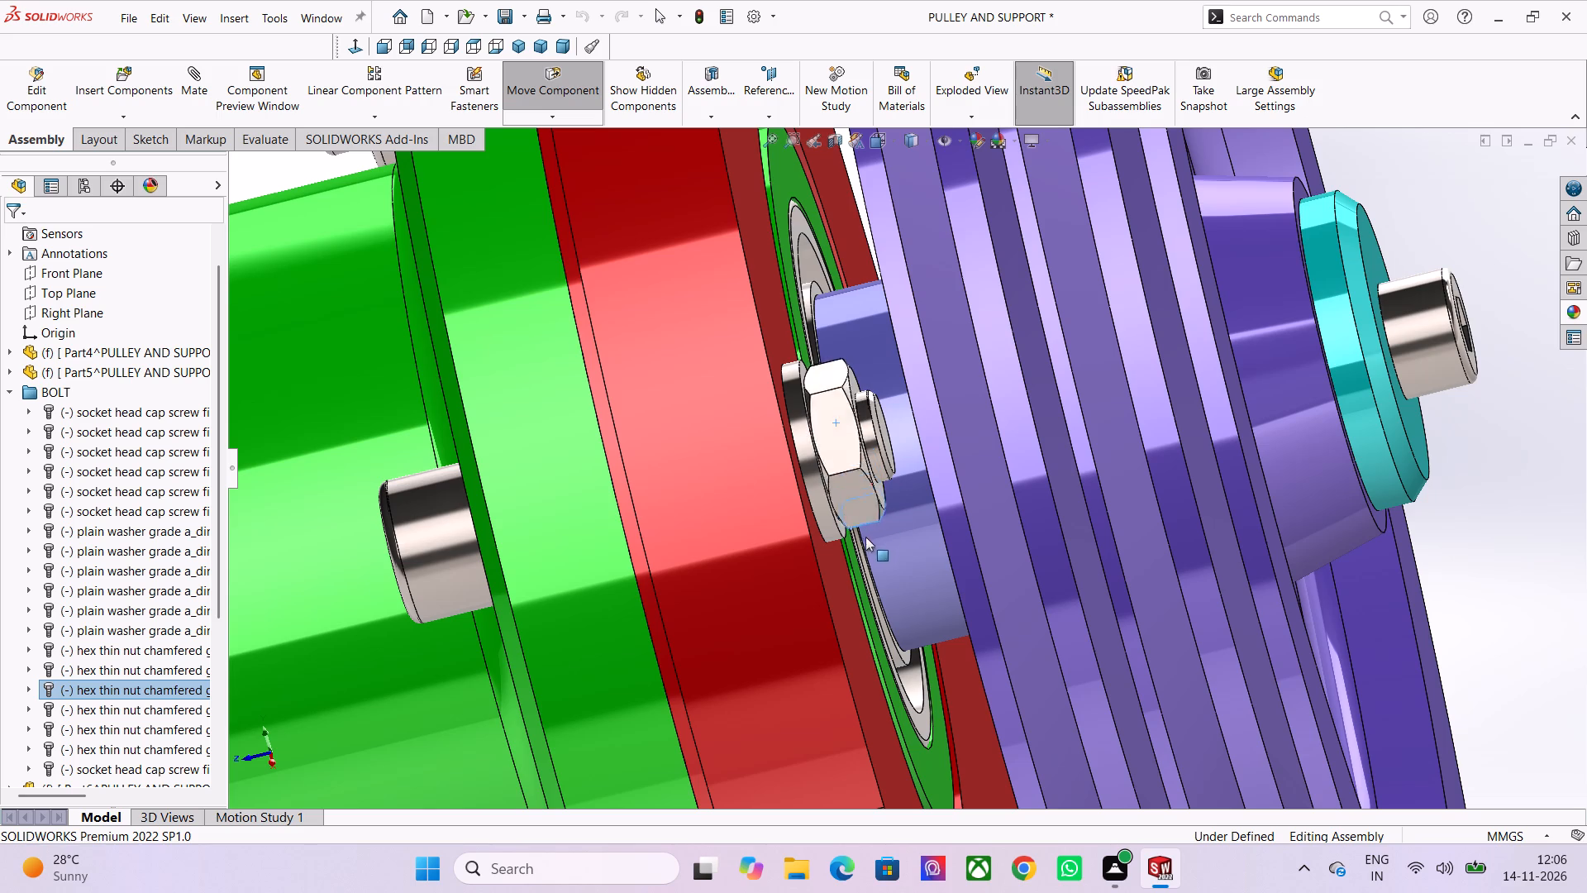
{"action": "left_click_drag", "start_coordinate": [865, 537], "coordinate": [839, 392]}
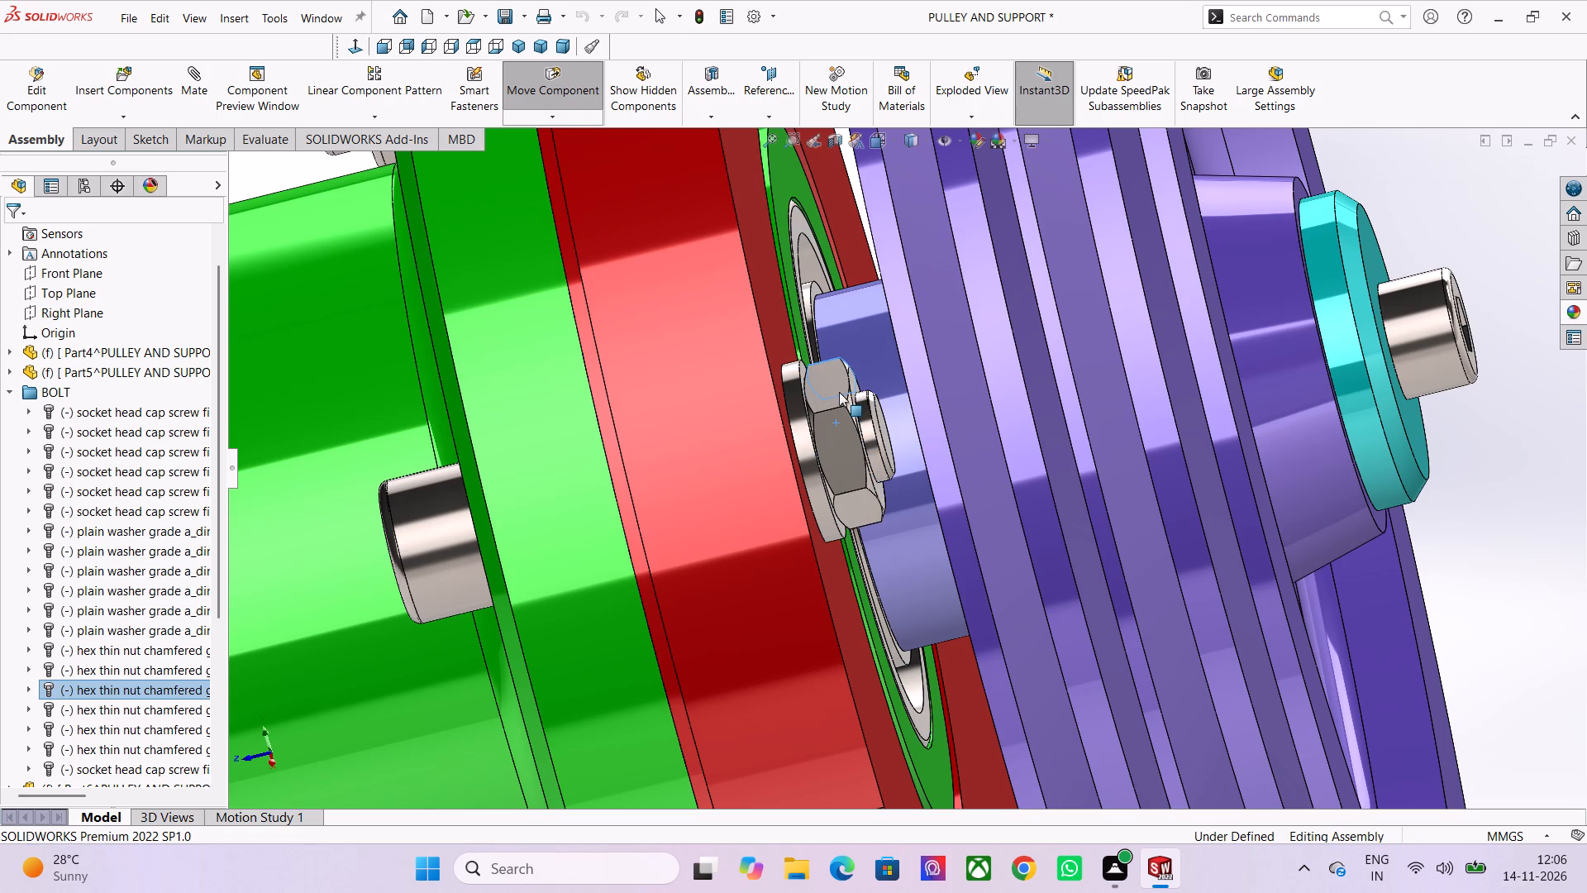
Examine the whole assembly and both pulleys from the front, side and underneath, including the end screw of the large purple pulley.
{"action": "scroll", "coordinate": [985, 451], "scroll_direction": "down", "scroll_amount": 2}
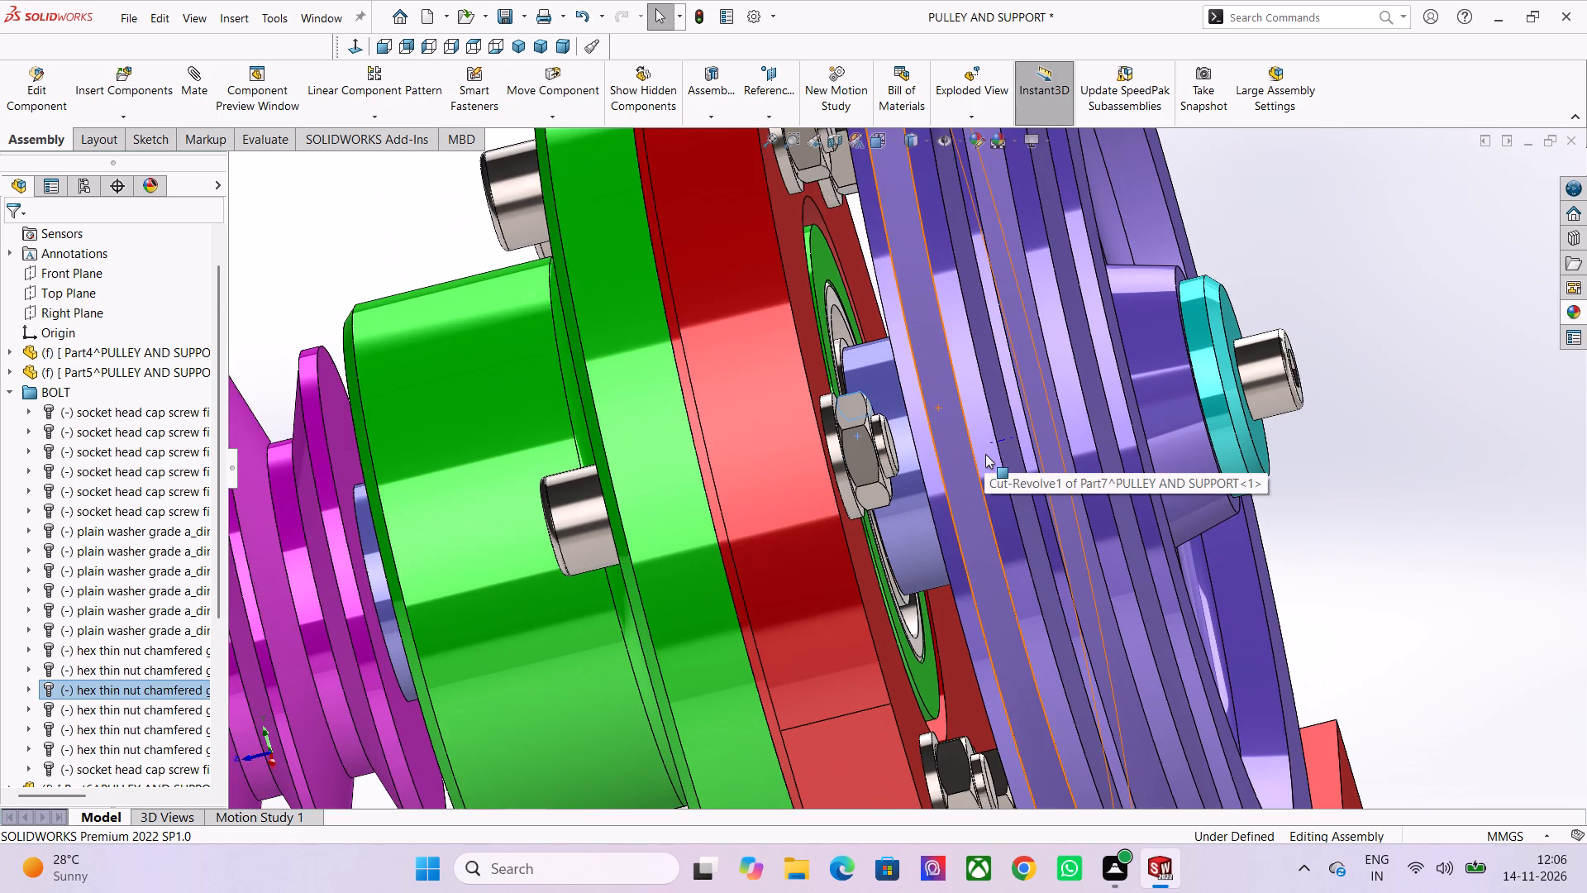
{"action": "scroll", "coordinate": [985, 454], "scroll_direction": "down", "scroll_amount": 3}
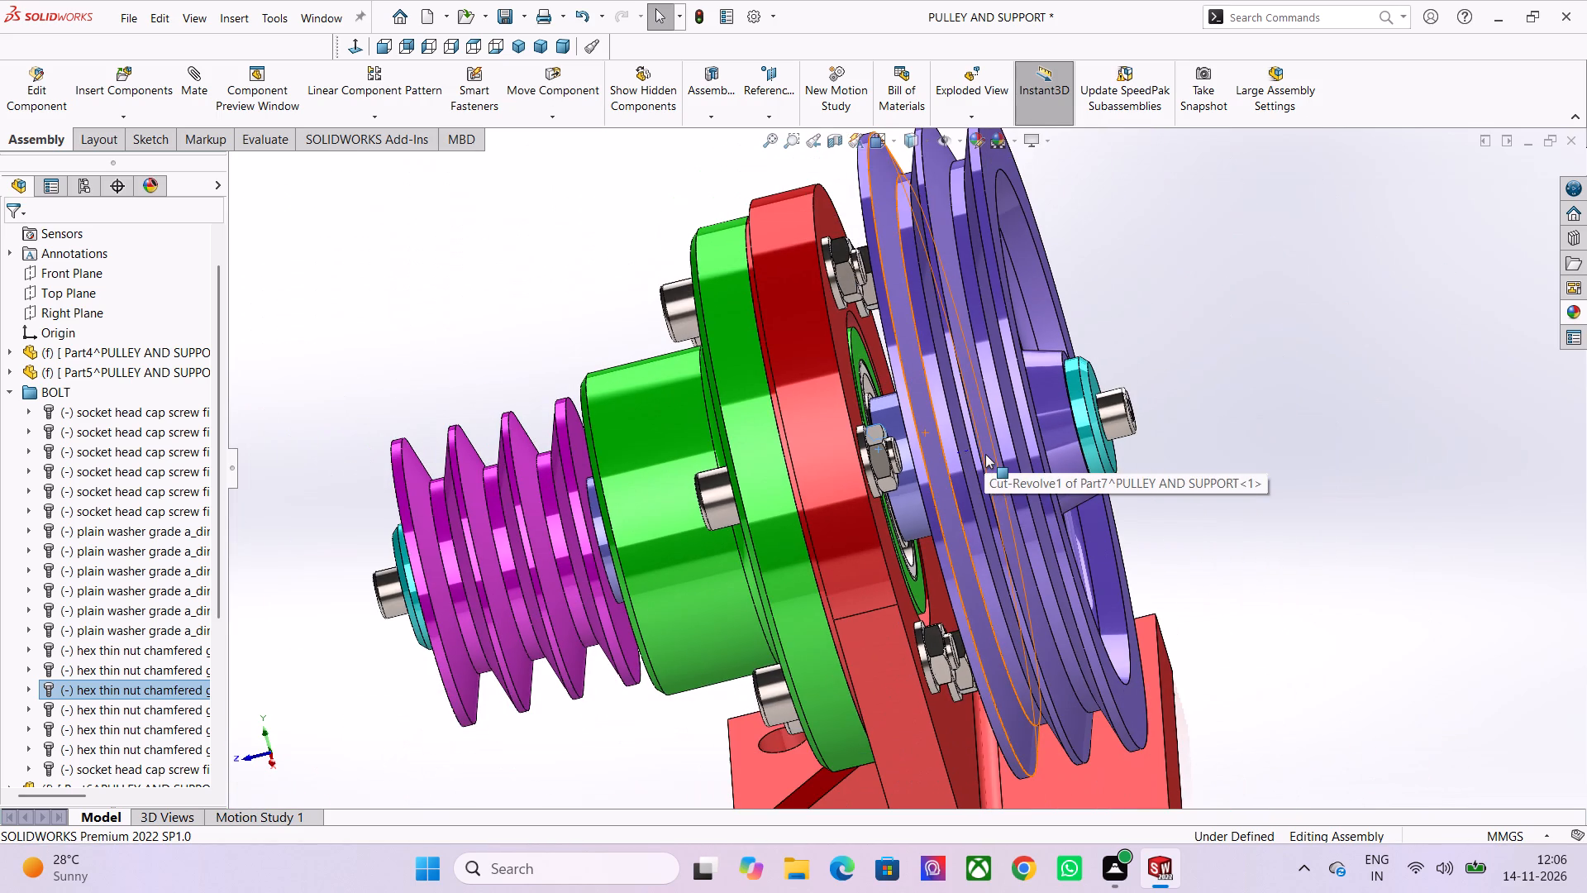
{"action": "scroll", "coordinate": [985, 454], "scroll_direction": "down", "scroll_amount": 2}
{"action": "scroll", "coordinate": [999, 571], "scroll_direction": "down", "scroll_amount": 3}
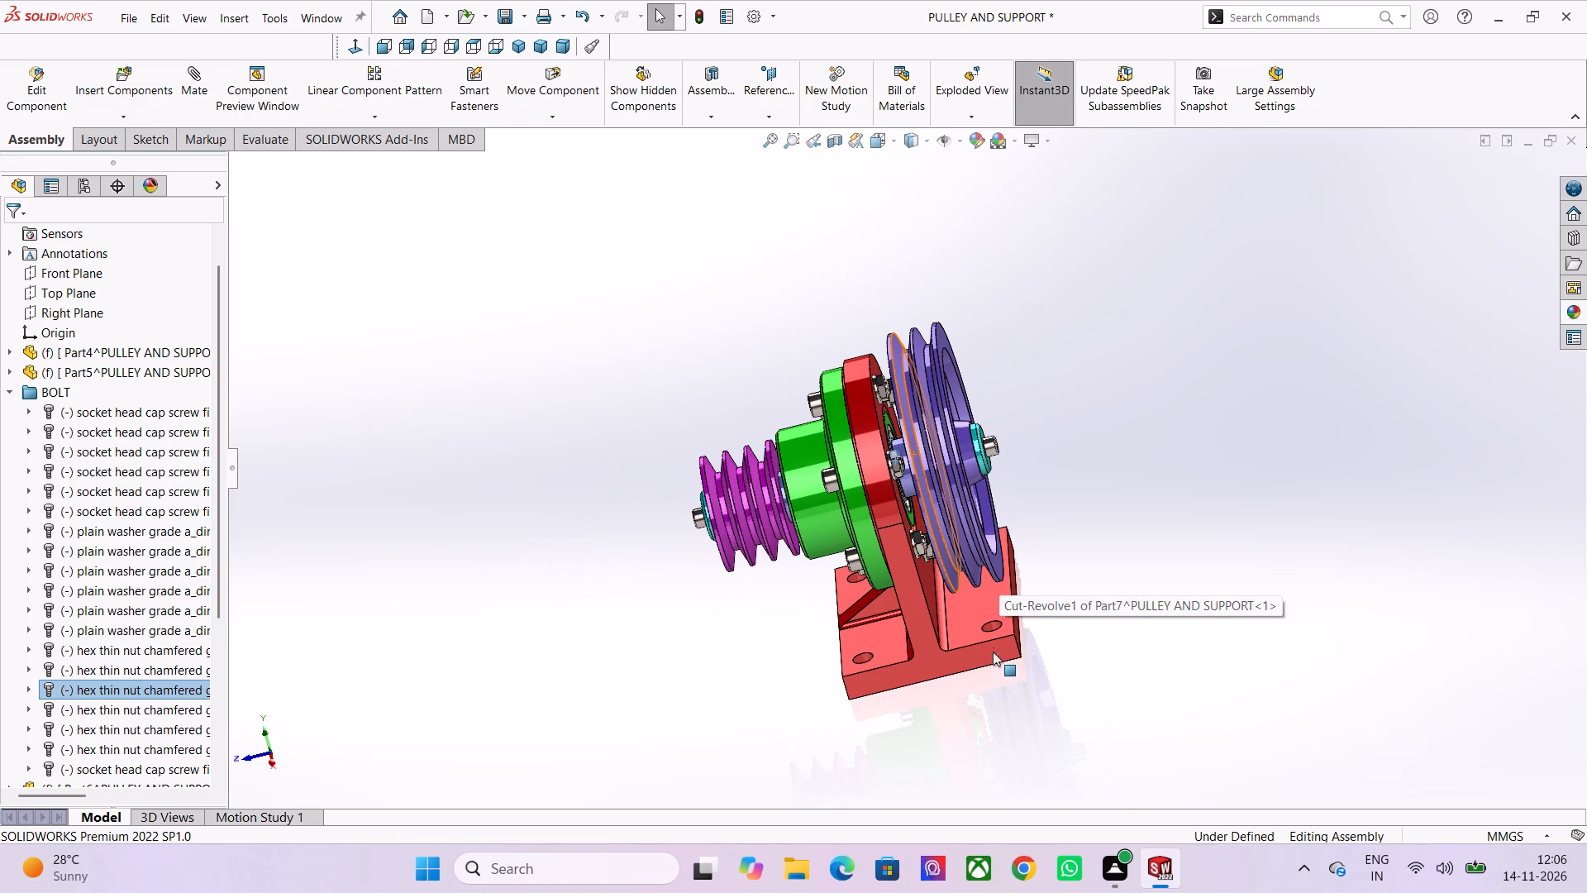
{"action": "middle_click_drag", "start_coordinate": [980, 702], "coordinate": [880, 569]}
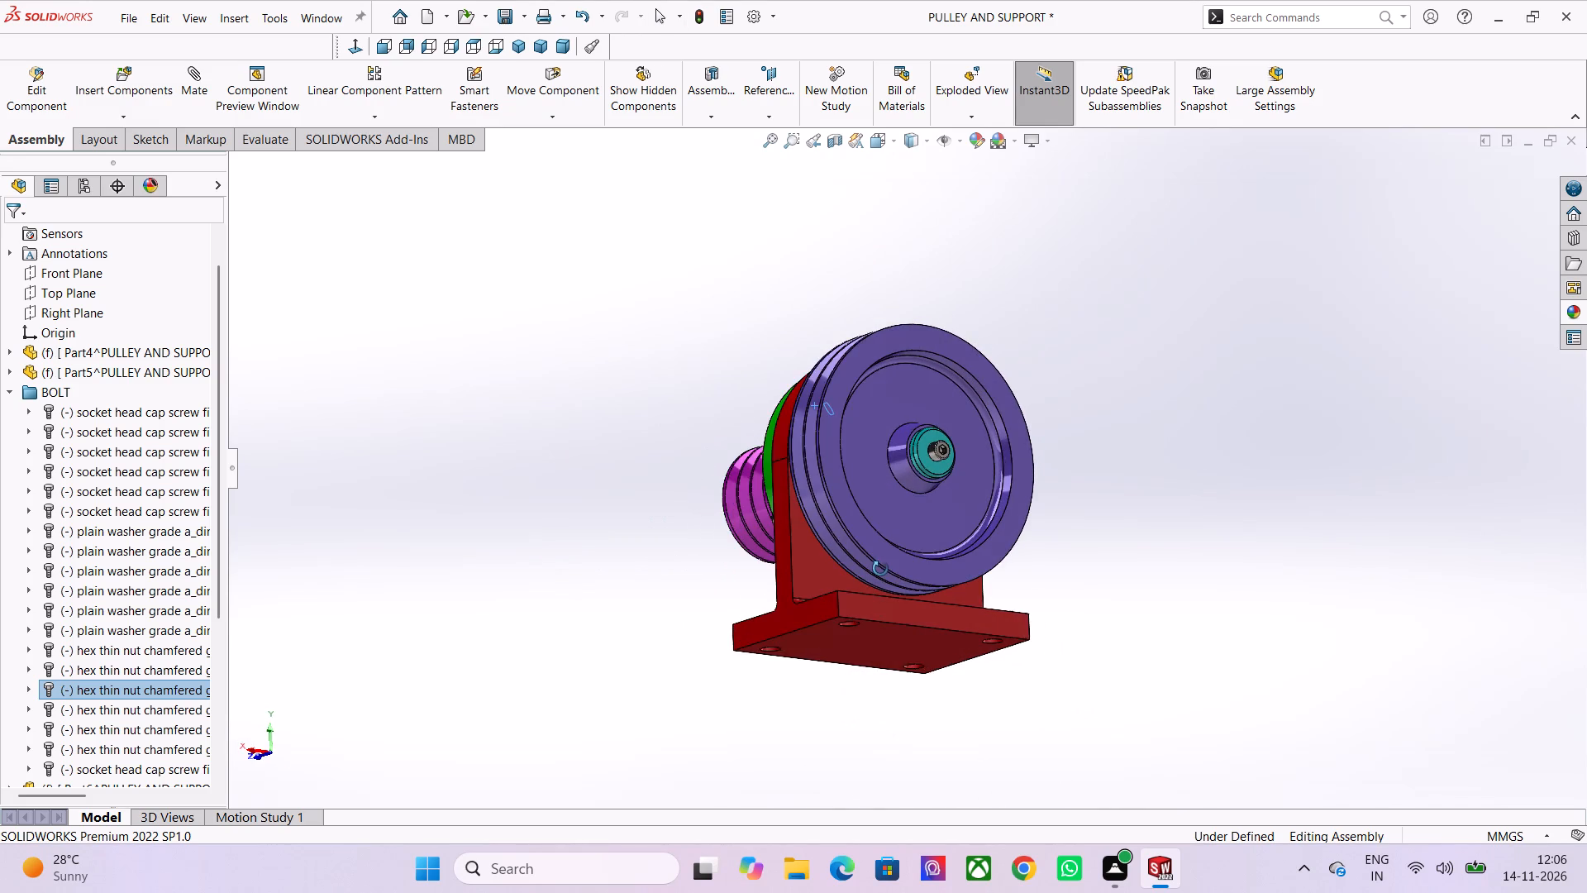
{"action": "middle_click_drag", "start_coordinate": [880, 569], "coordinate": [858, 595]}
{"action": "left_click", "coordinate": [1101, 380]}
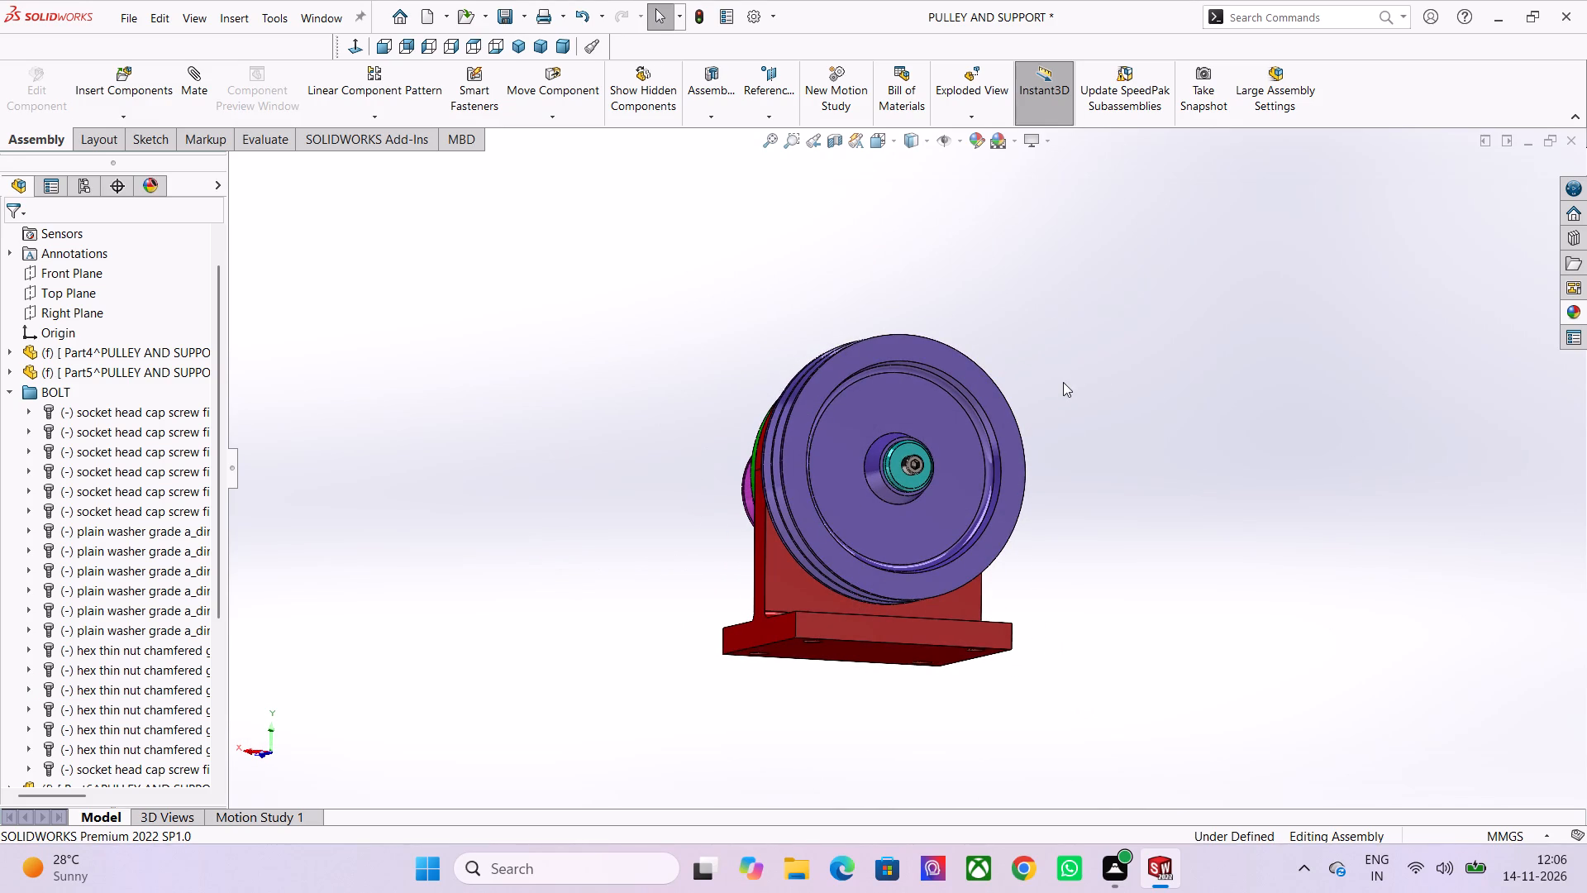
{"action": "scroll", "coordinate": [1037, 436], "scroll_direction": "up", "scroll_amount": 3}
{"action": "scroll", "coordinate": [932, 484], "scroll_direction": "up", "scroll_amount": 3}
{"action": "middle_click_drag", "start_coordinate": [836, 495], "coordinate": [876, 508]}
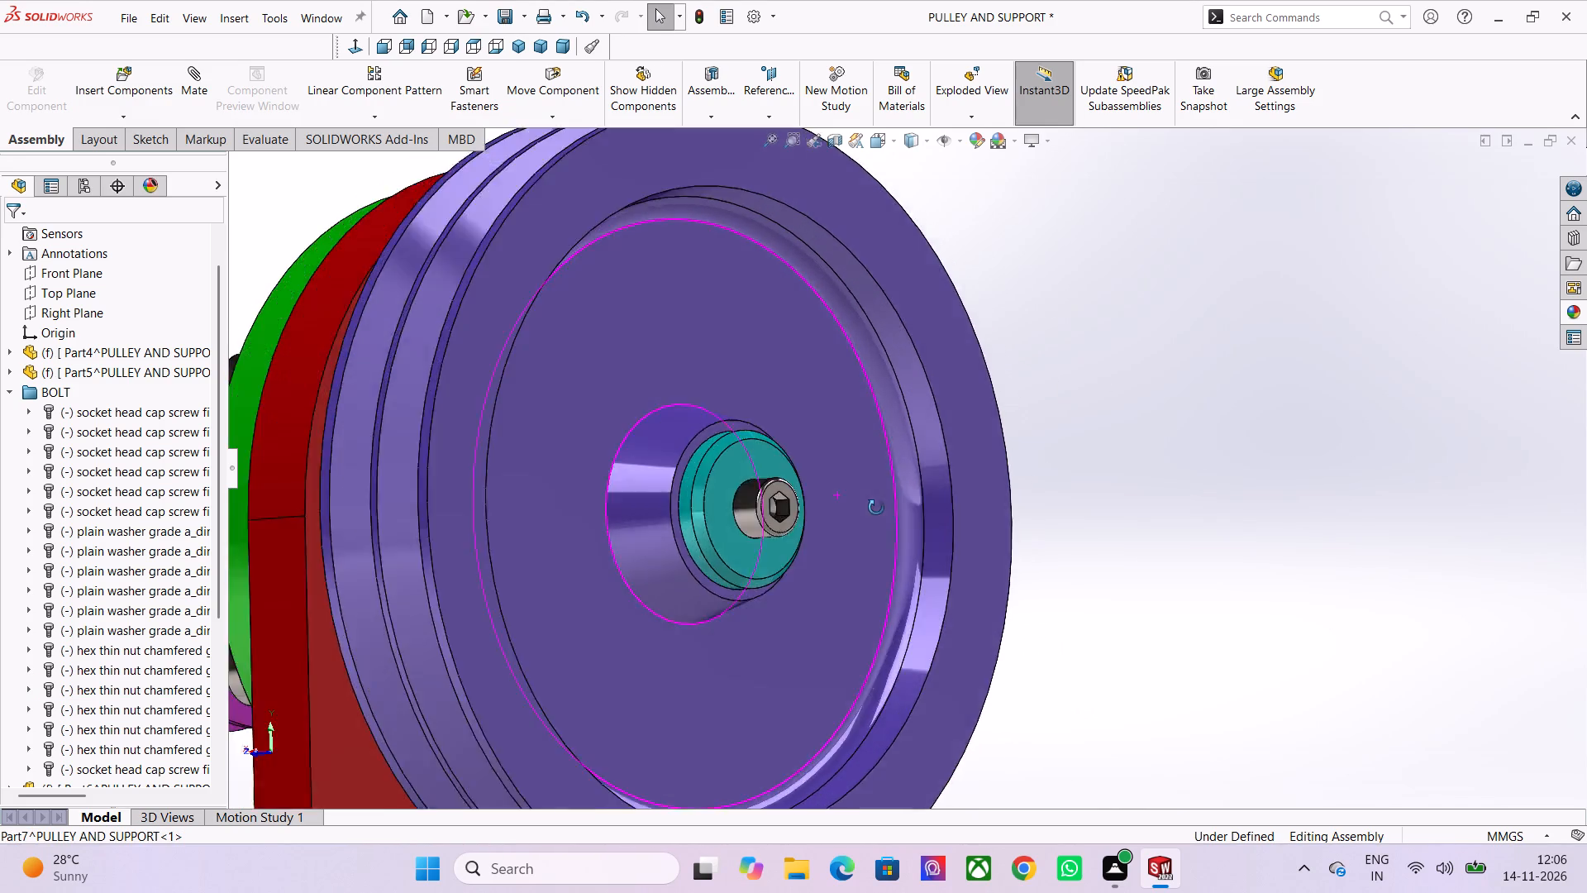
{"action": "middle_click_drag", "start_coordinate": [876, 508], "coordinate": [945, 517]}
{"action": "scroll", "coordinate": [946, 513], "scroll_direction": "down", "scroll_amount": 5}
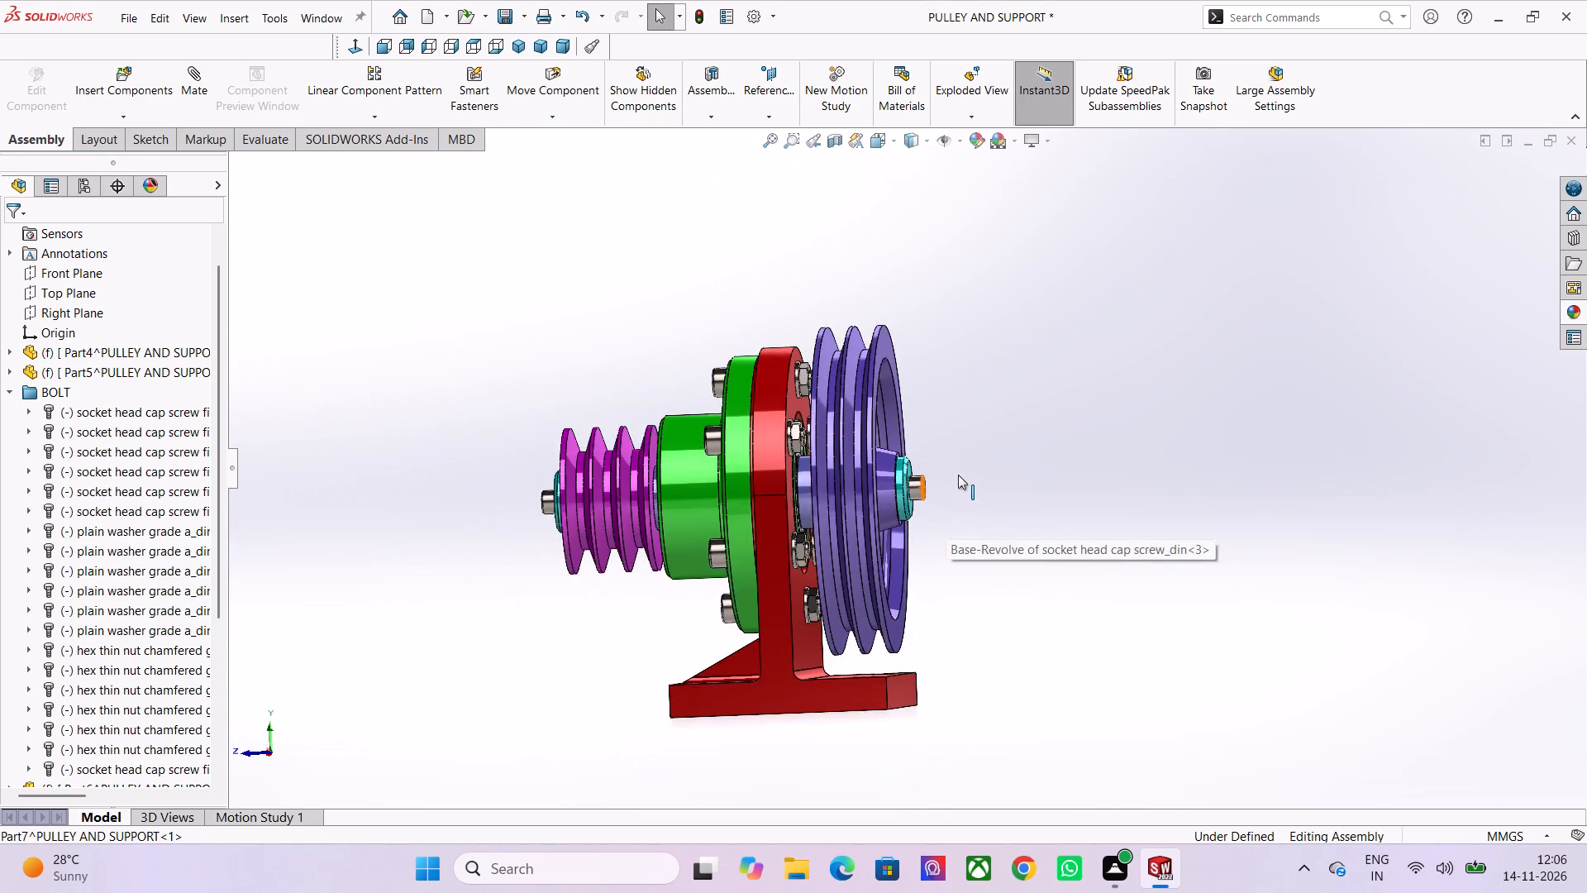
{"action": "middle_click_drag", "start_coordinate": [958, 475], "coordinate": [1002, 571]}
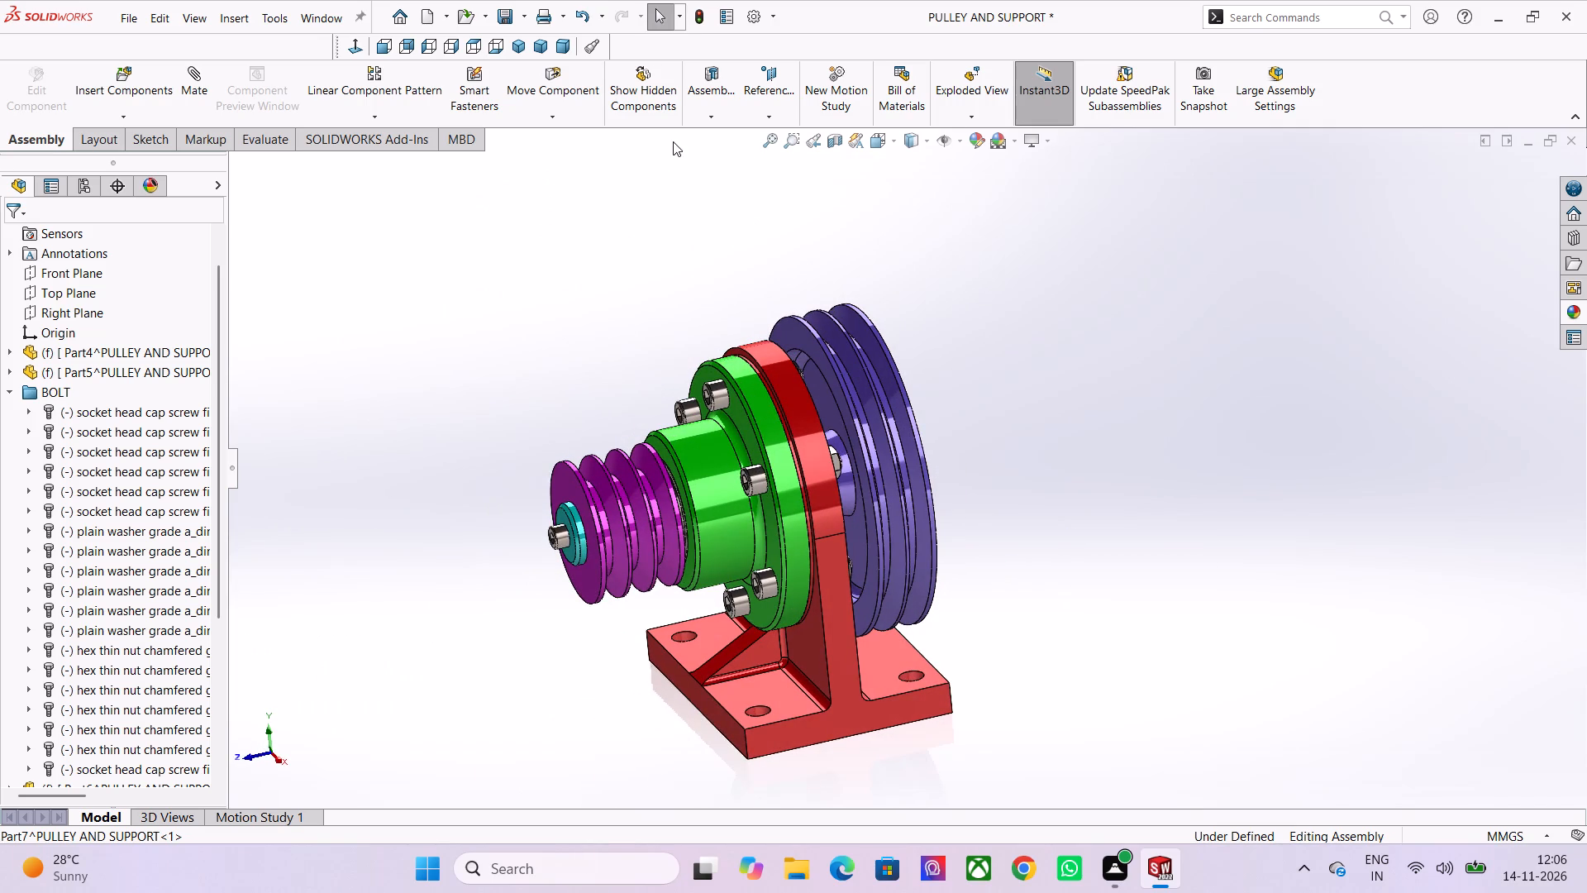
Lower the document's shaded image quality to a deviation of 0.19293062 mm and its wireframe quality to about the middle of the range.
{"action": "left_click", "coordinate": [749, 20]}
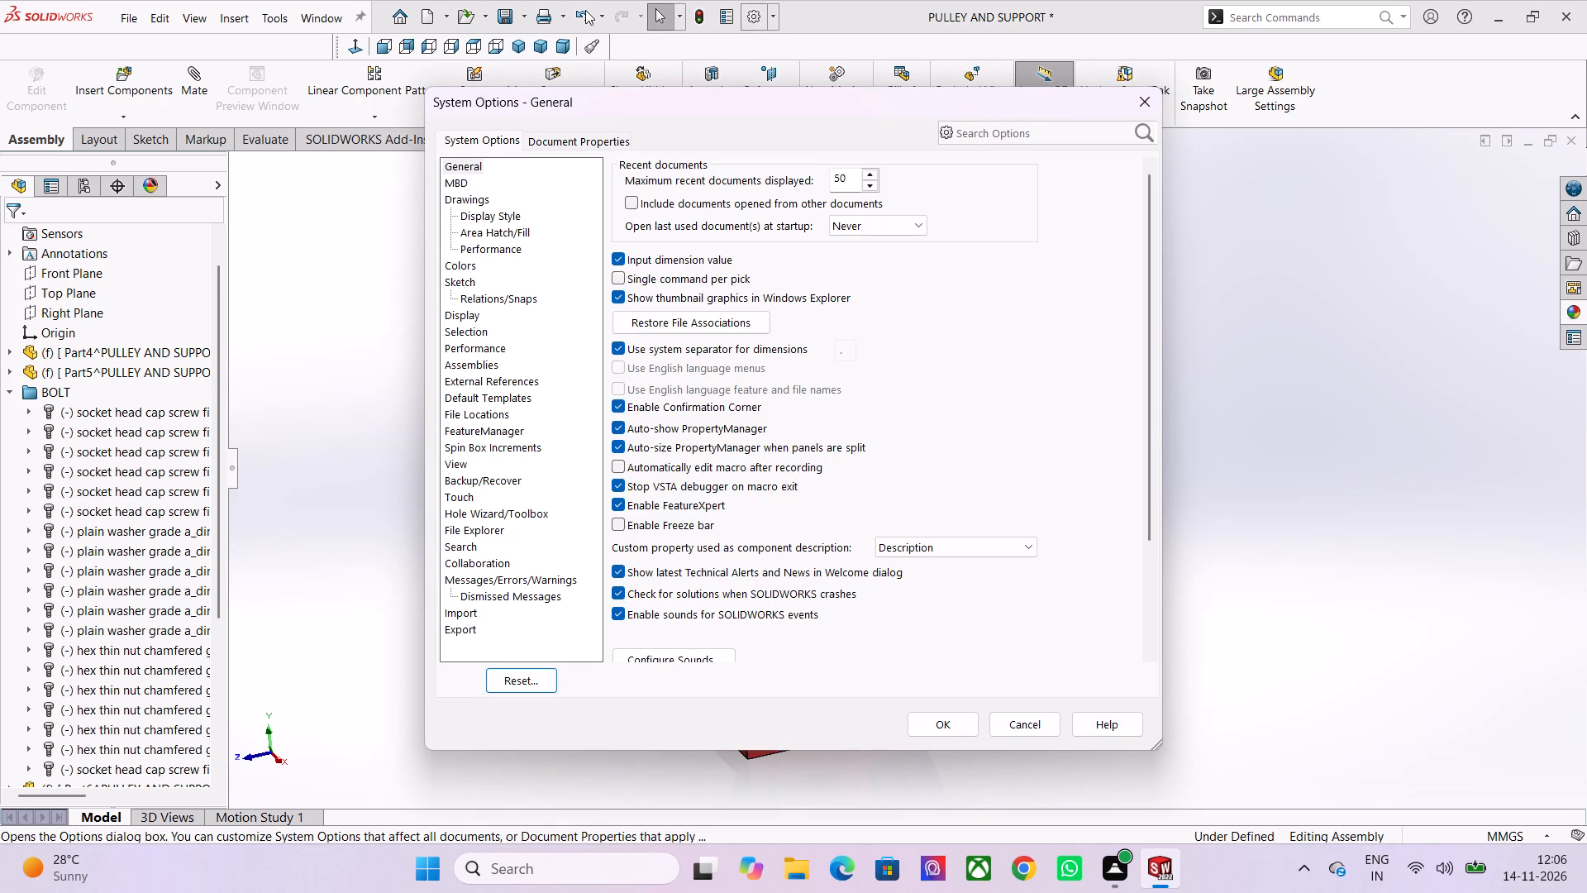
{"action": "left_click", "coordinate": [586, 138]}
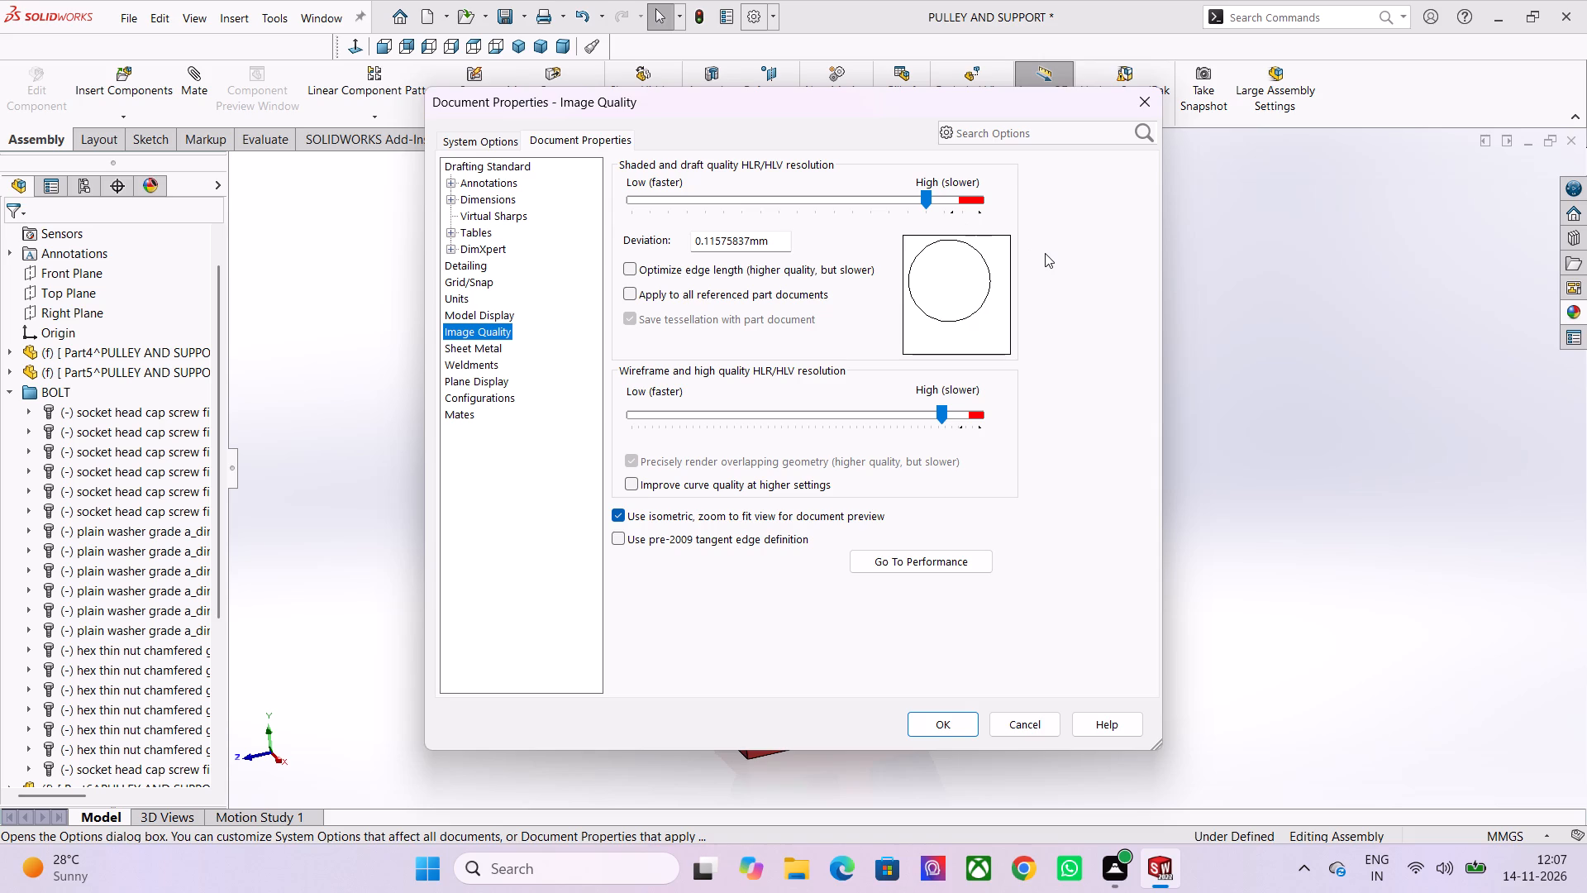
{"action": "left_click", "coordinate": [805, 195]}
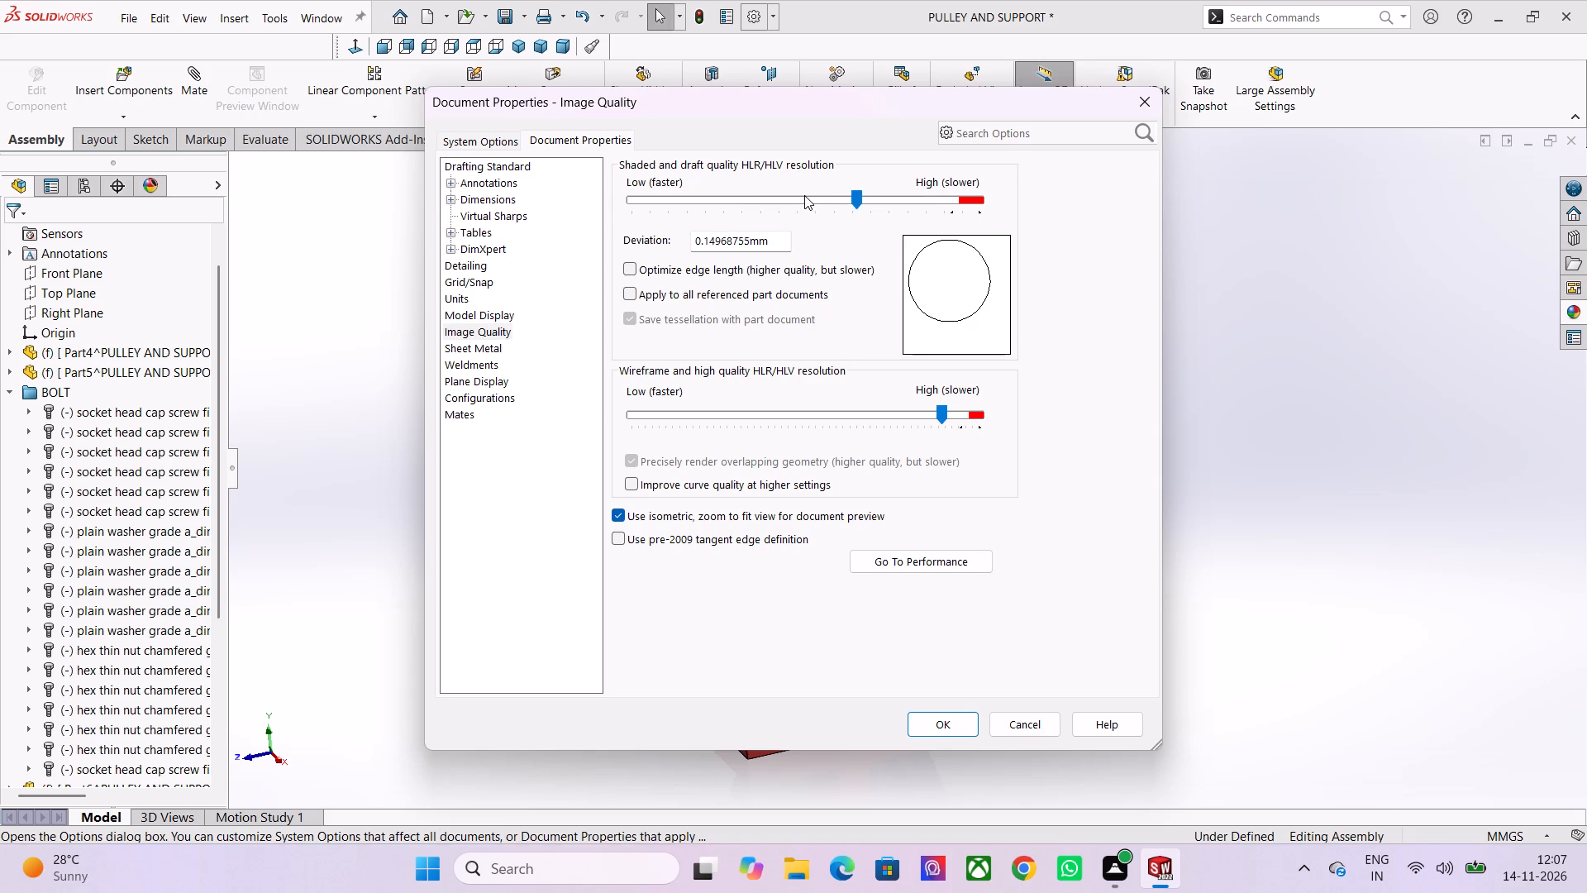
{"action": "left_click", "coordinate": [802, 196]}
{"action": "left_click", "coordinate": [797, 413]}
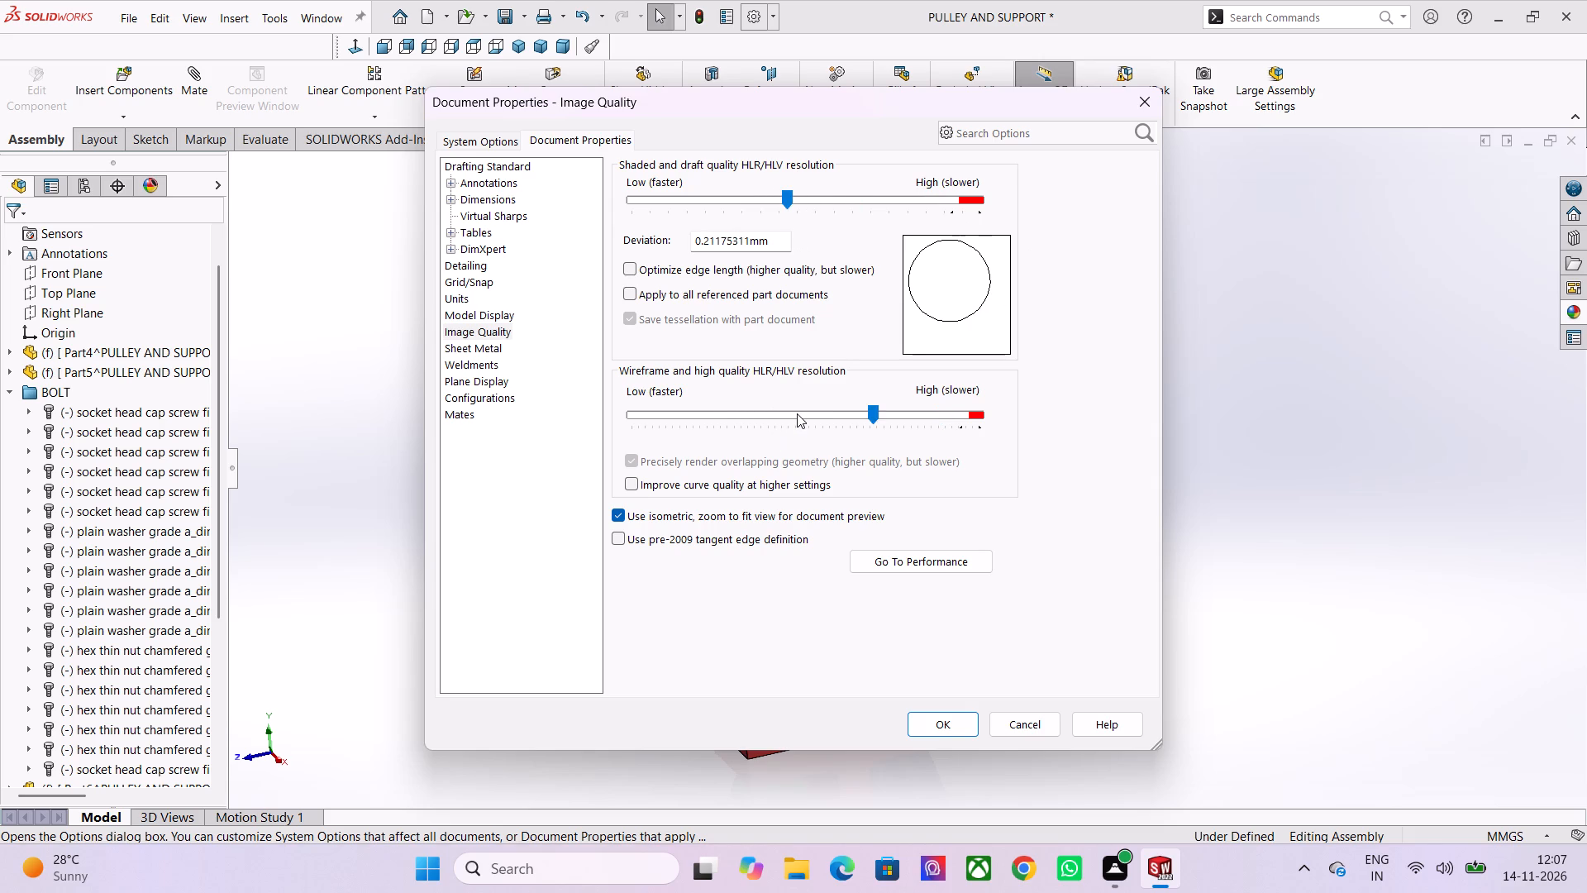
{"action": "double_click", "coordinate": [797, 413]}
{"action": "left_click", "coordinate": [796, 415]}
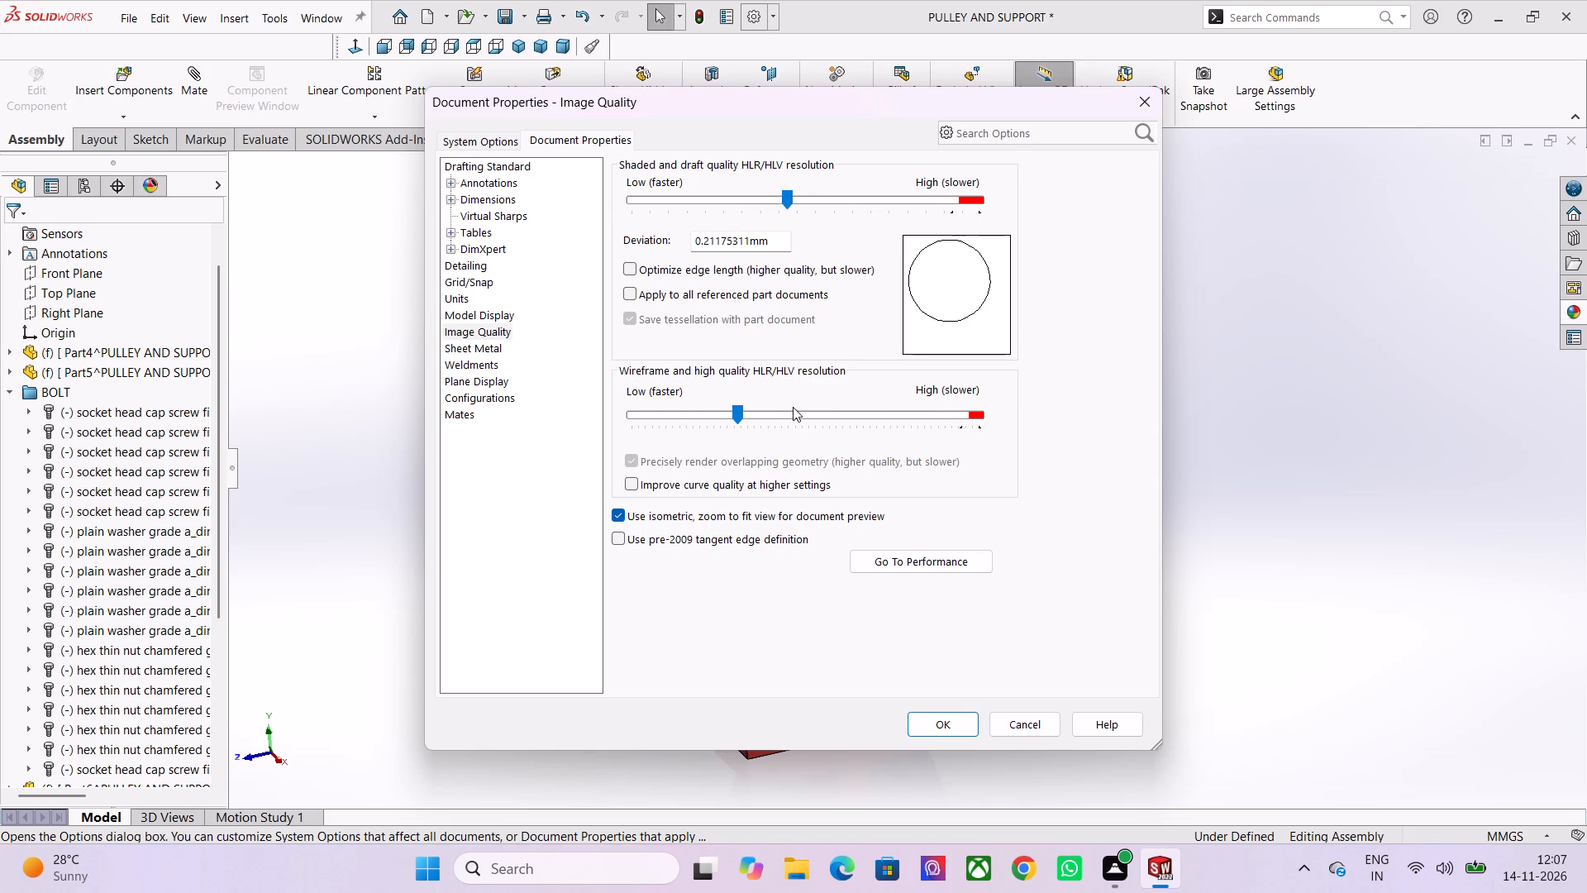
{"action": "left_click", "coordinate": [792, 412]}
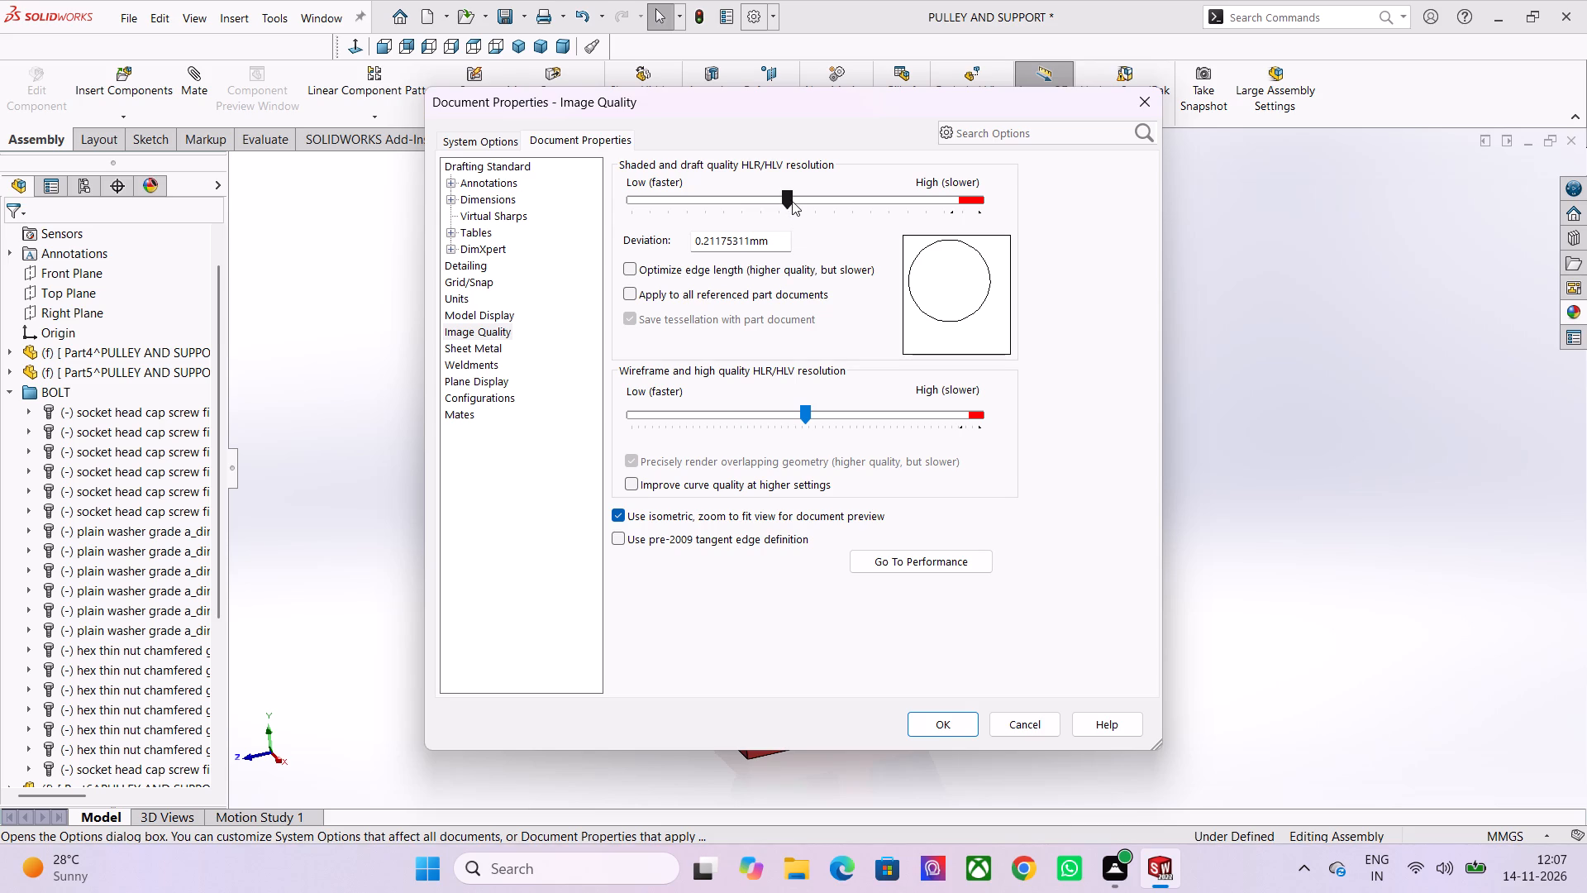
{"action": "left_click", "coordinate": [796, 199]}
{"action": "left_click", "coordinate": [811, 197]}
{"action": "left_click_drag", "start_coordinate": [786, 200], "coordinate": [803, 203]}
{"action": "left_click", "coordinate": [925, 723]}
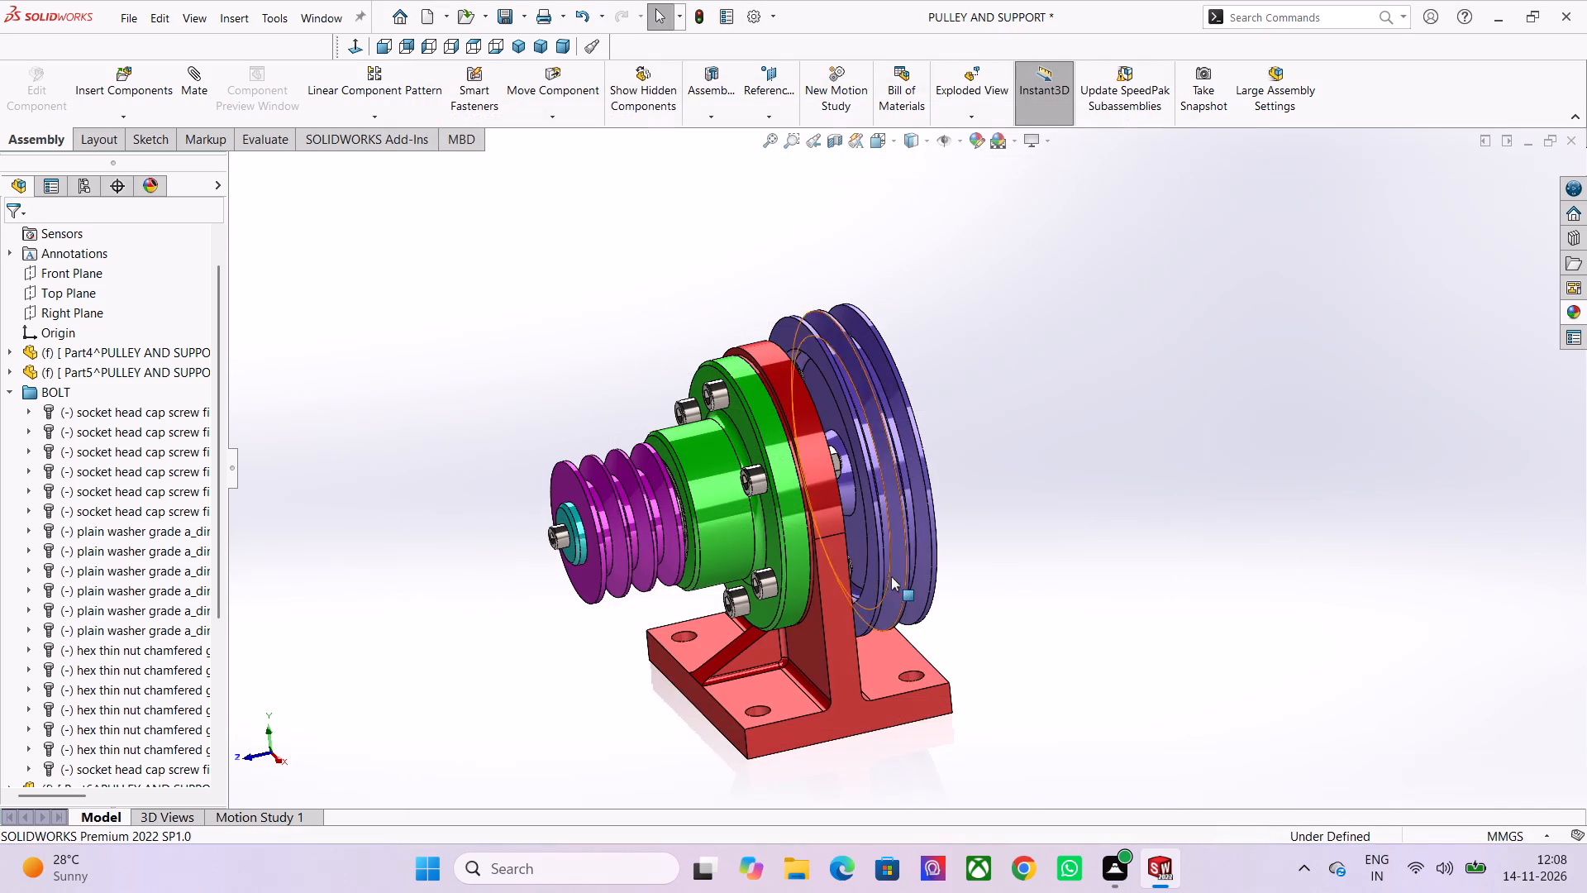
Rotate the middle hex thin nut between the red support and the large purple pulley about its bolt axis.
{"action": "middle_click_drag", "start_coordinate": [1017, 647], "coordinate": [926, 640]}
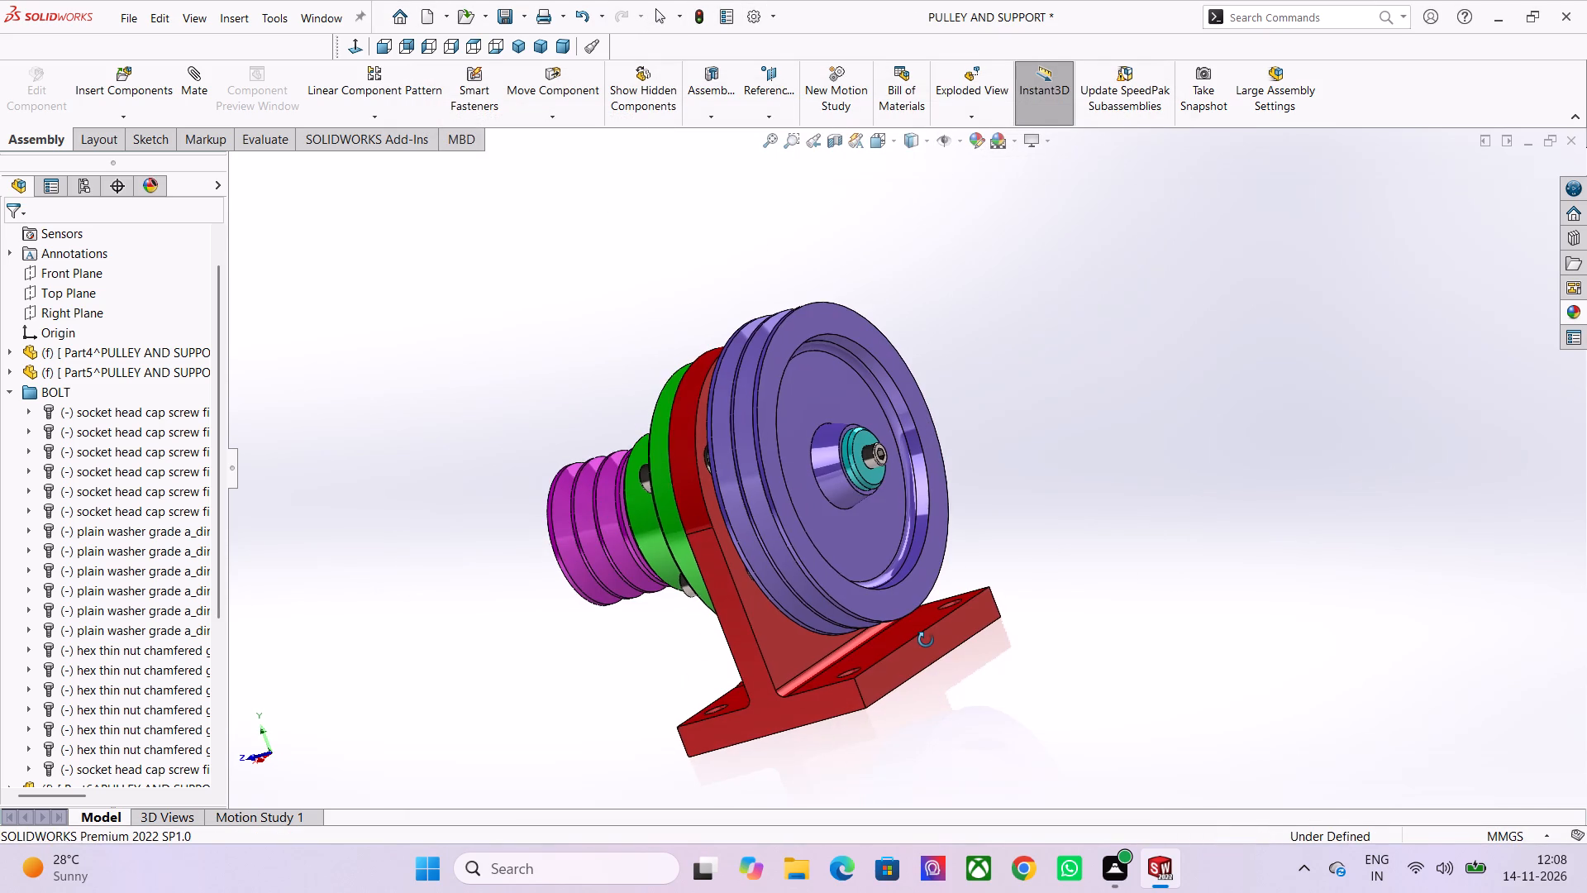
{"action": "middle_click_drag", "start_coordinate": [926, 640], "coordinate": [970, 654]}
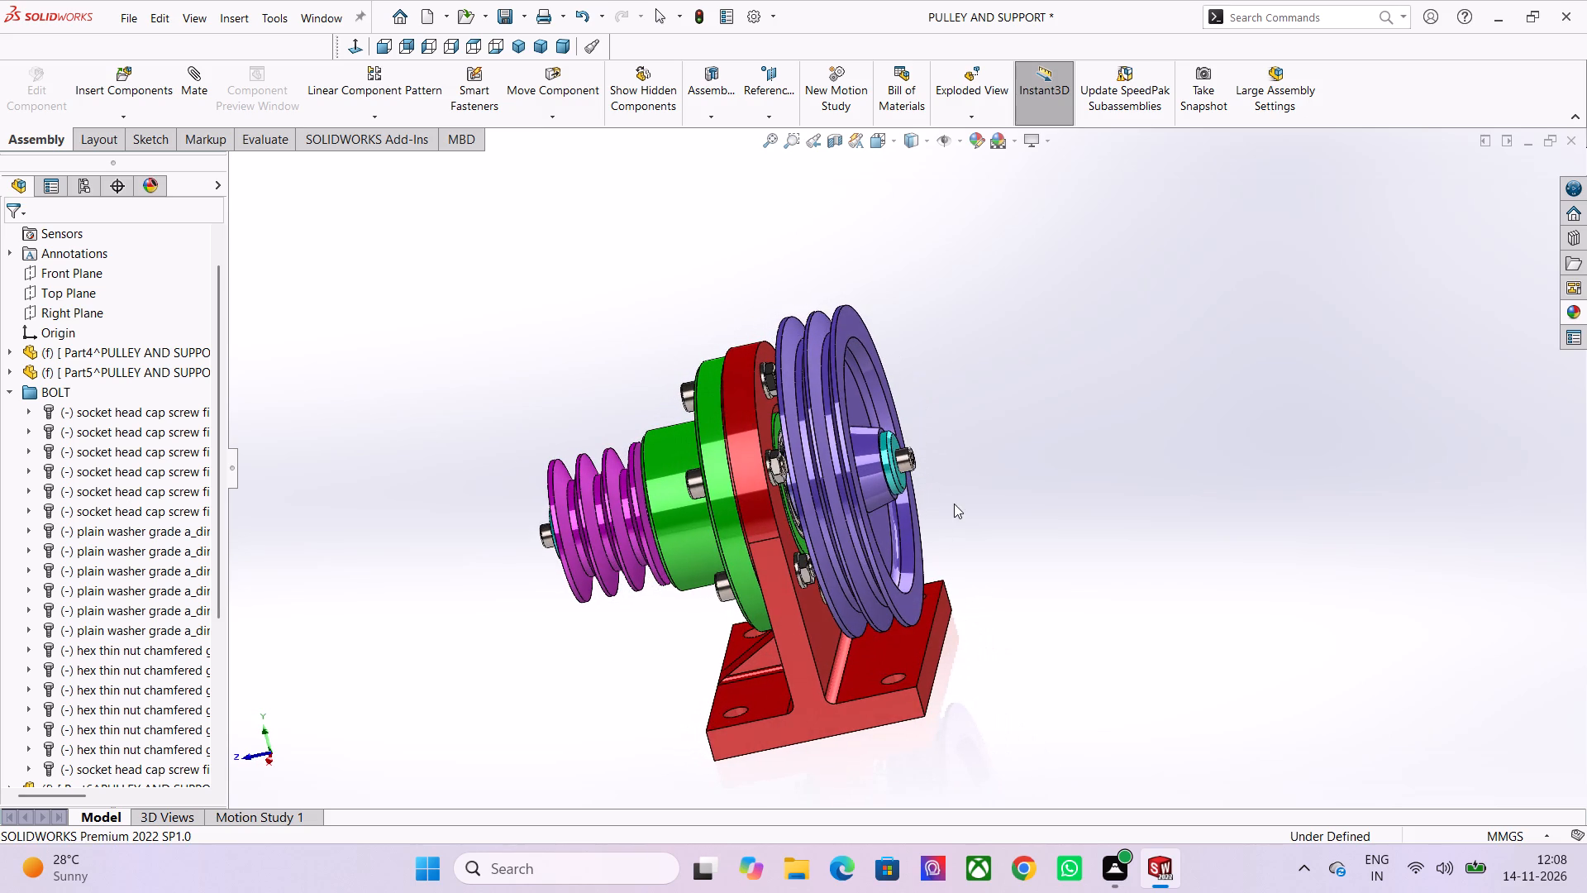
{"action": "scroll", "coordinate": [704, 496], "scroll_direction": "up", "scroll_amount": 2}
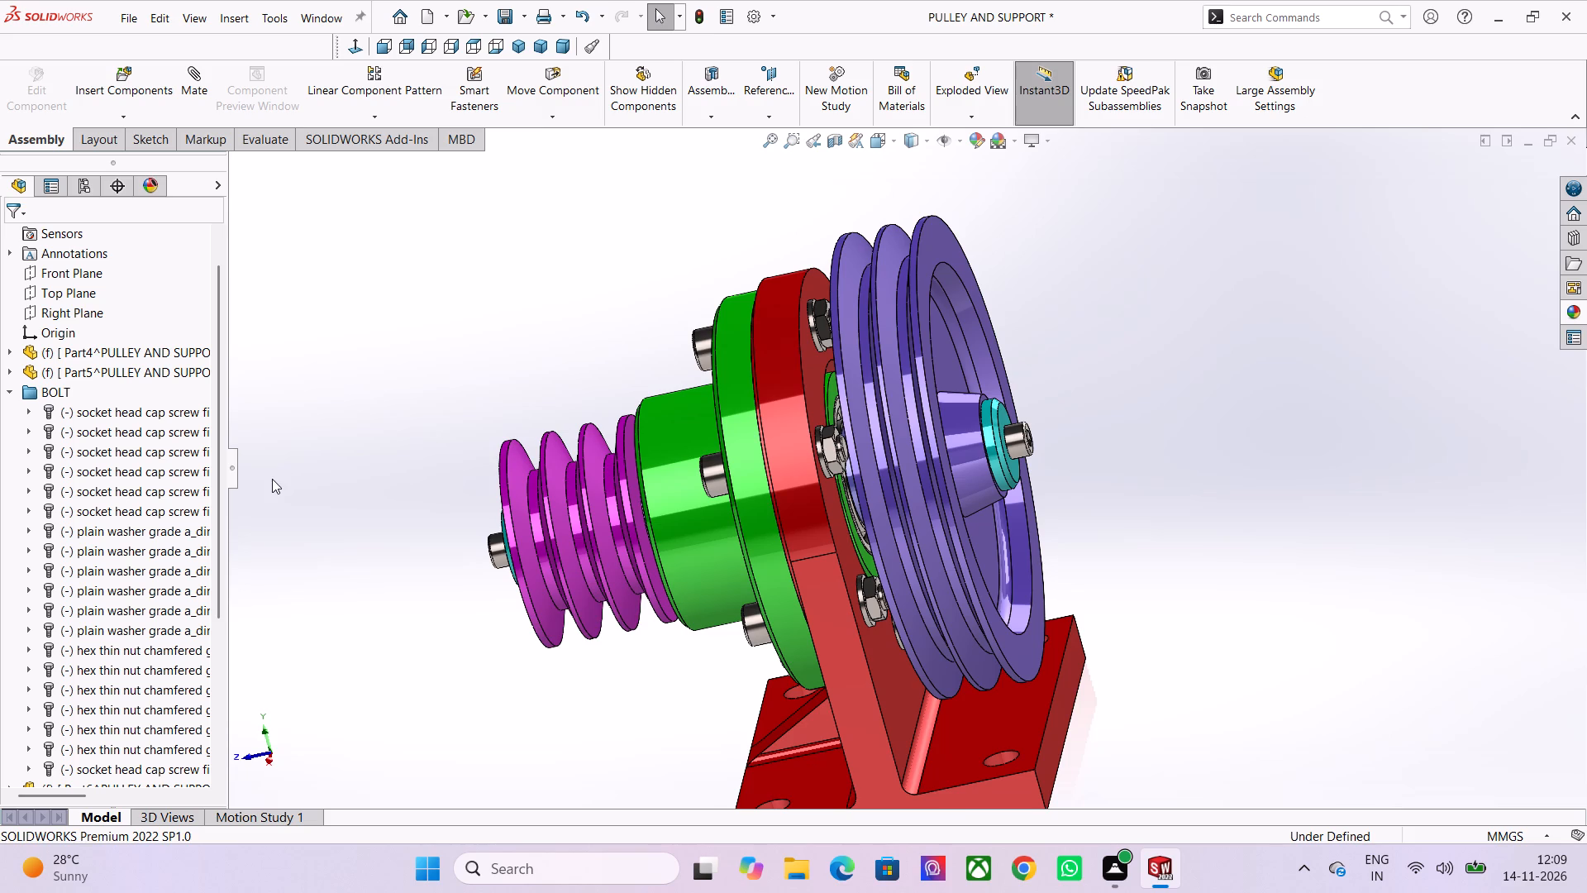
{"action": "scroll", "coordinate": [390, 408], "scroll_direction": "down", "scroll_amount": 1}
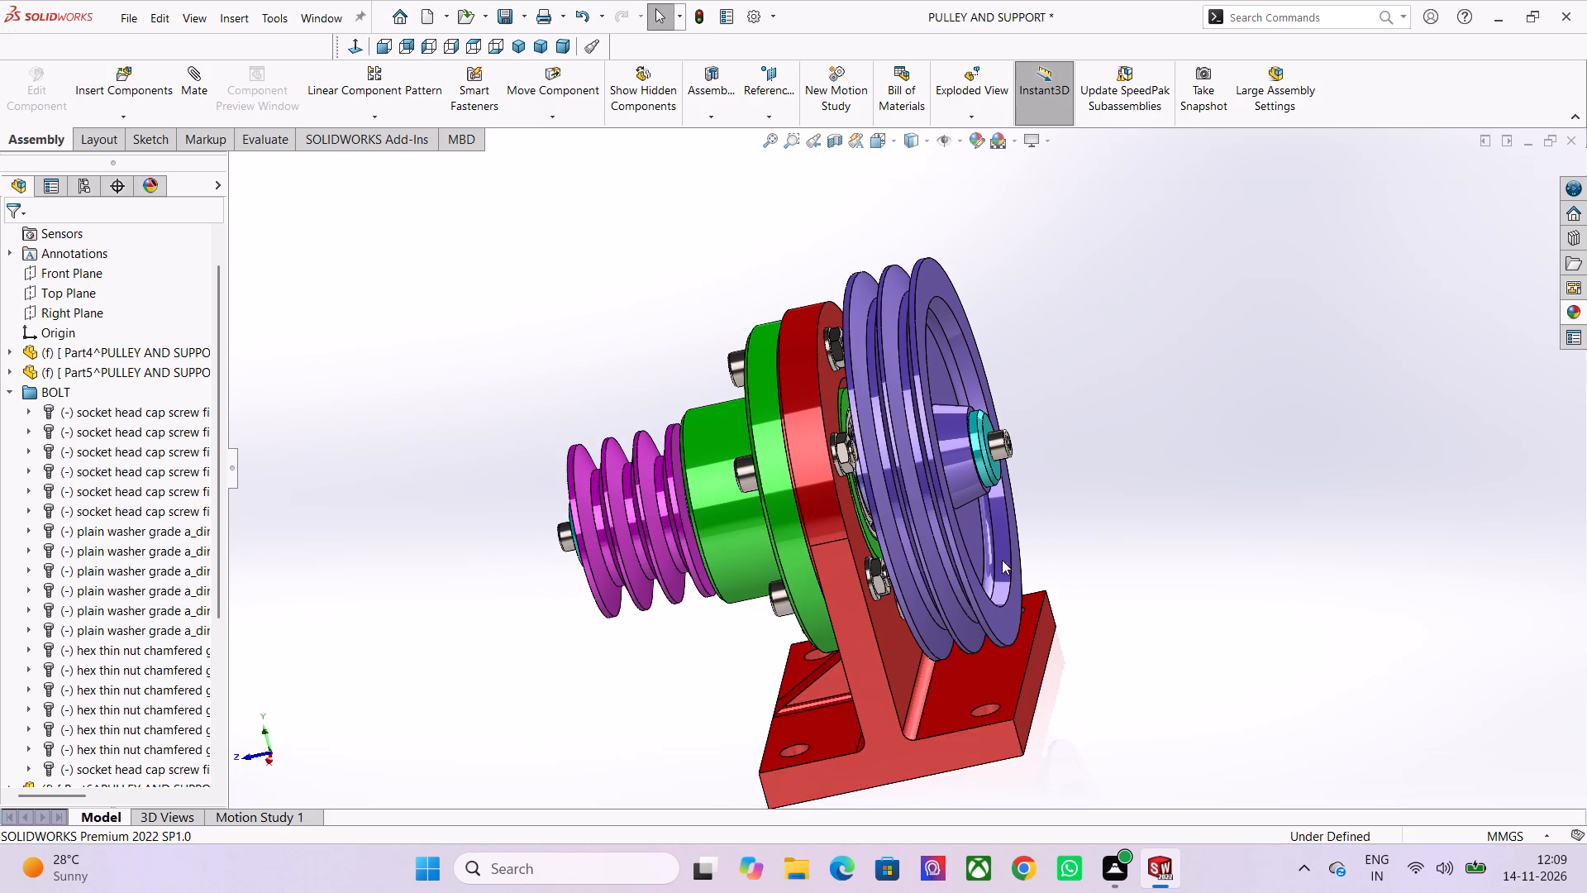
{"action": "scroll", "coordinate": [905, 458], "scroll_direction": "up", "scroll_amount": 2}
{"action": "left_click_drag", "start_coordinate": [812, 440], "coordinate": [812, 445]}
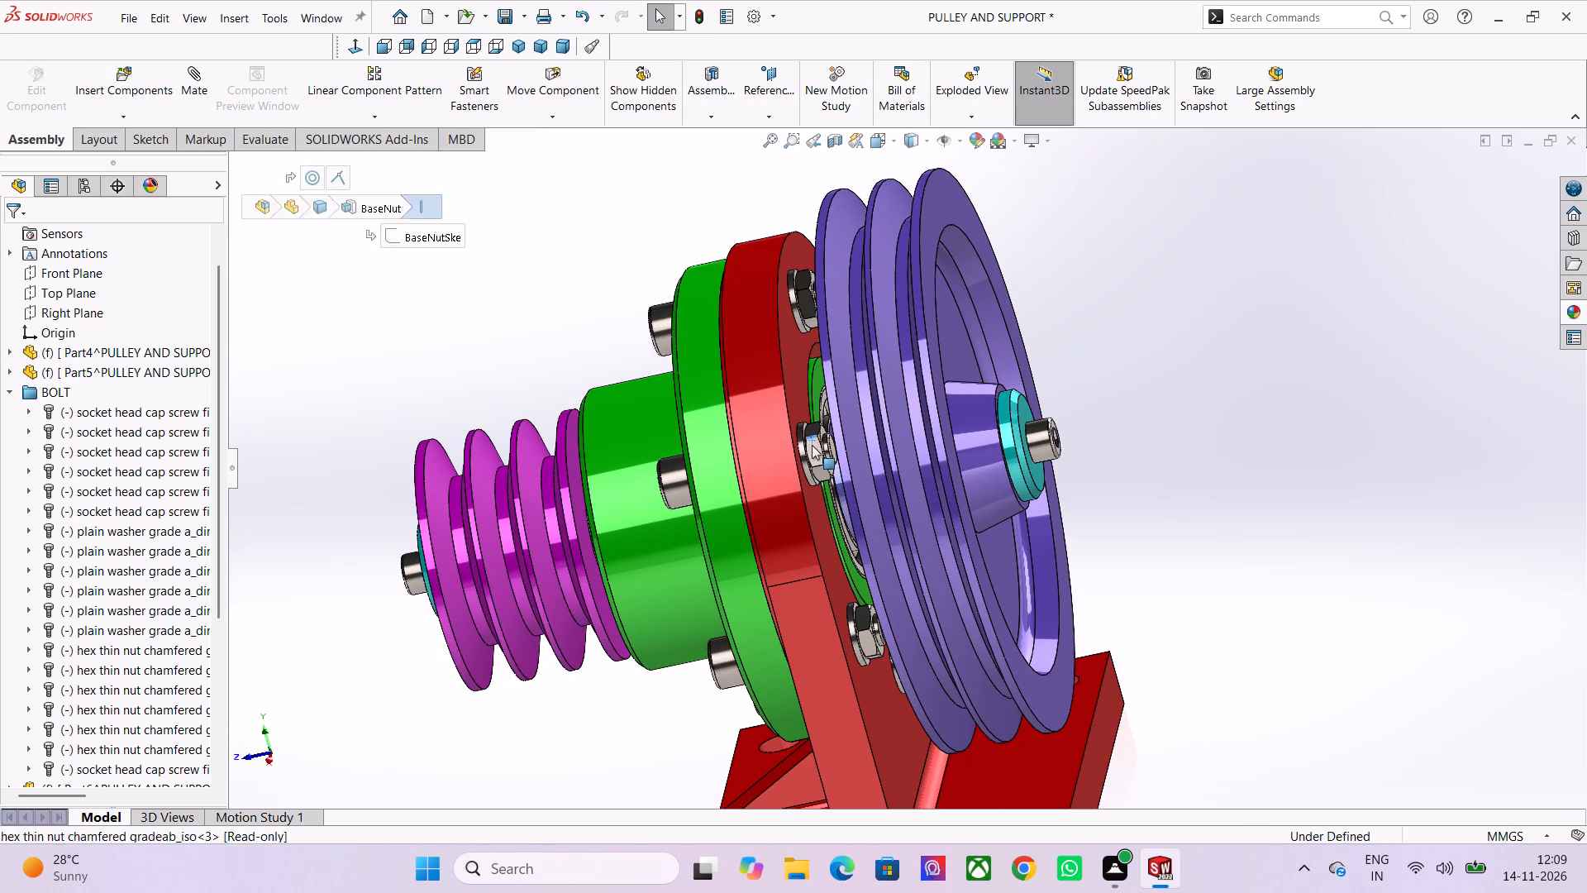
{"action": "left_click_drag", "start_coordinate": [812, 445], "coordinate": [824, 514]}
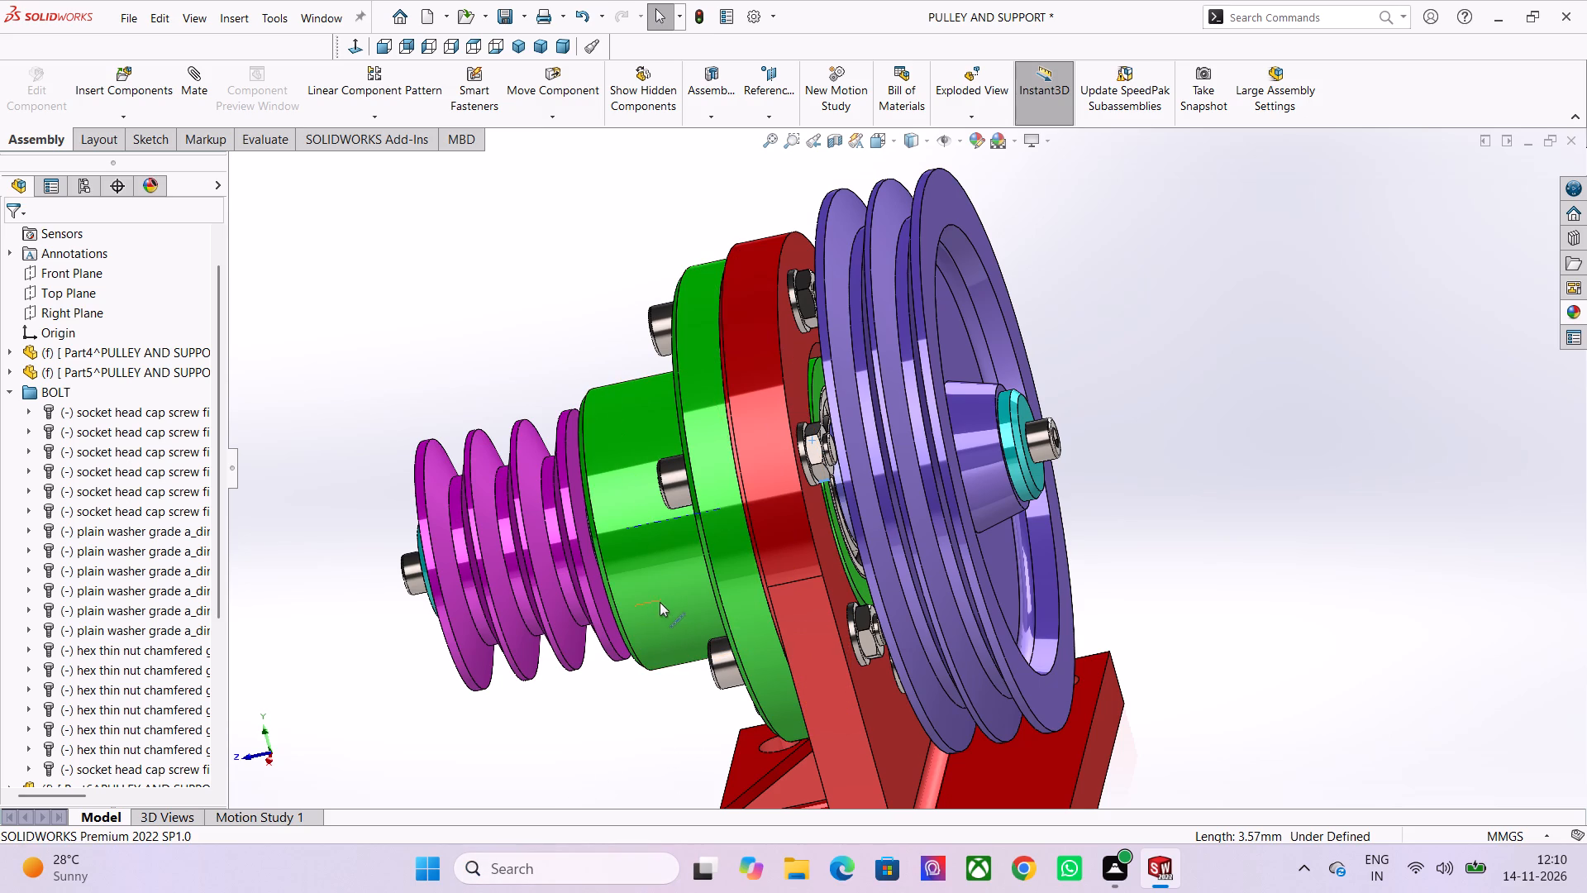
Examine the assembly from the large pulley's face and from the small magenta pulley's side, including the flange screws.
{"action": "scroll", "coordinate": [793, 380], "scroll_direction": "down", "scroll_amount": 2}
{"action": "scroll", "coordinate": [861, 446], "scroll_direction": "down", "scroll_amount": 1}
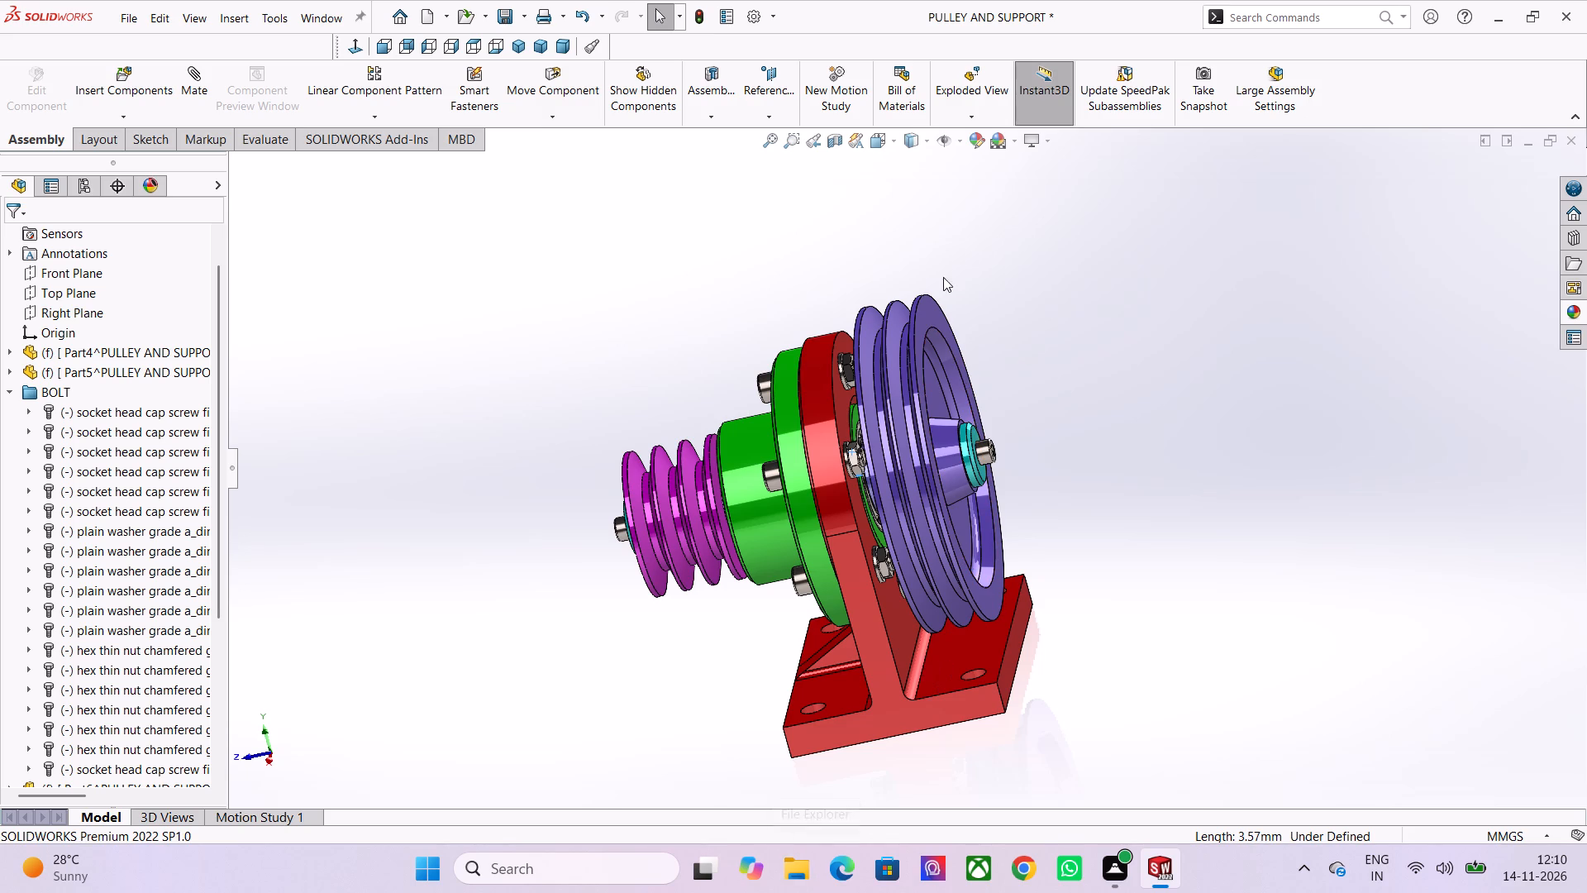
{"action": "scroll", "coordinate": [945, 364], "scroll_direction": "down", "scroll_amount": 1}
{"action": "scroll", "coordinate": [966, 423], "scroll_direction": "up", "scroll_amount": 1}
{"action": "middle_click_drag", "start_coordinate": [989, 421], "coordinate": [836, 475]}
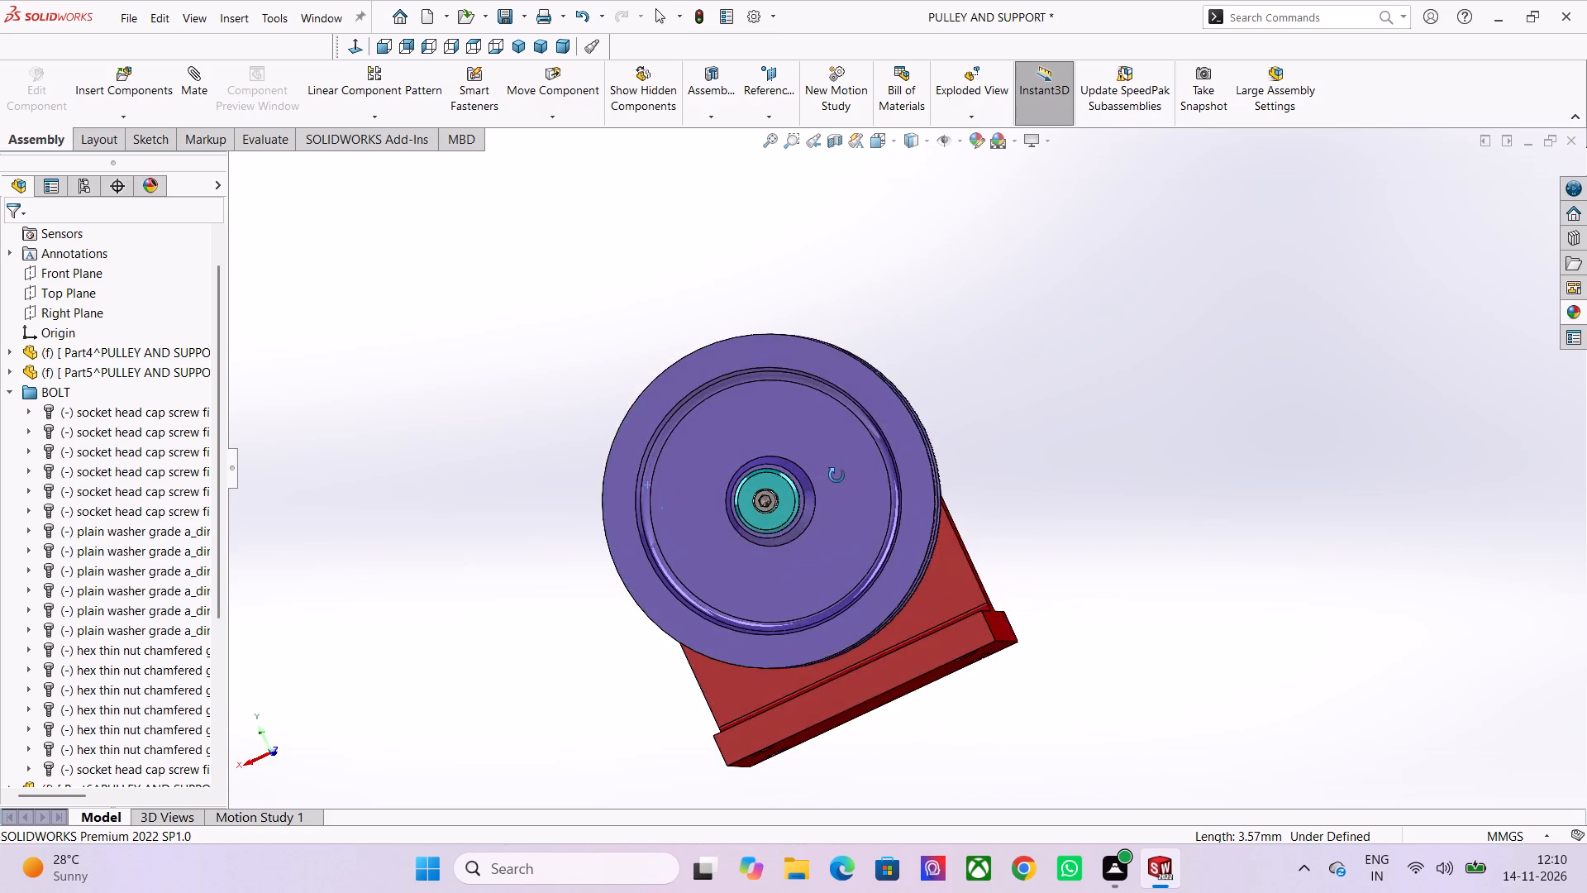
{"action": "middle_click_drag", "start_coordinate": [836, 475], "coordinate": [1033, 435]}
{"action": "scroll", "coordinate": [1005, 499], "scroll_direction": "up", "scroll_amount": 2}
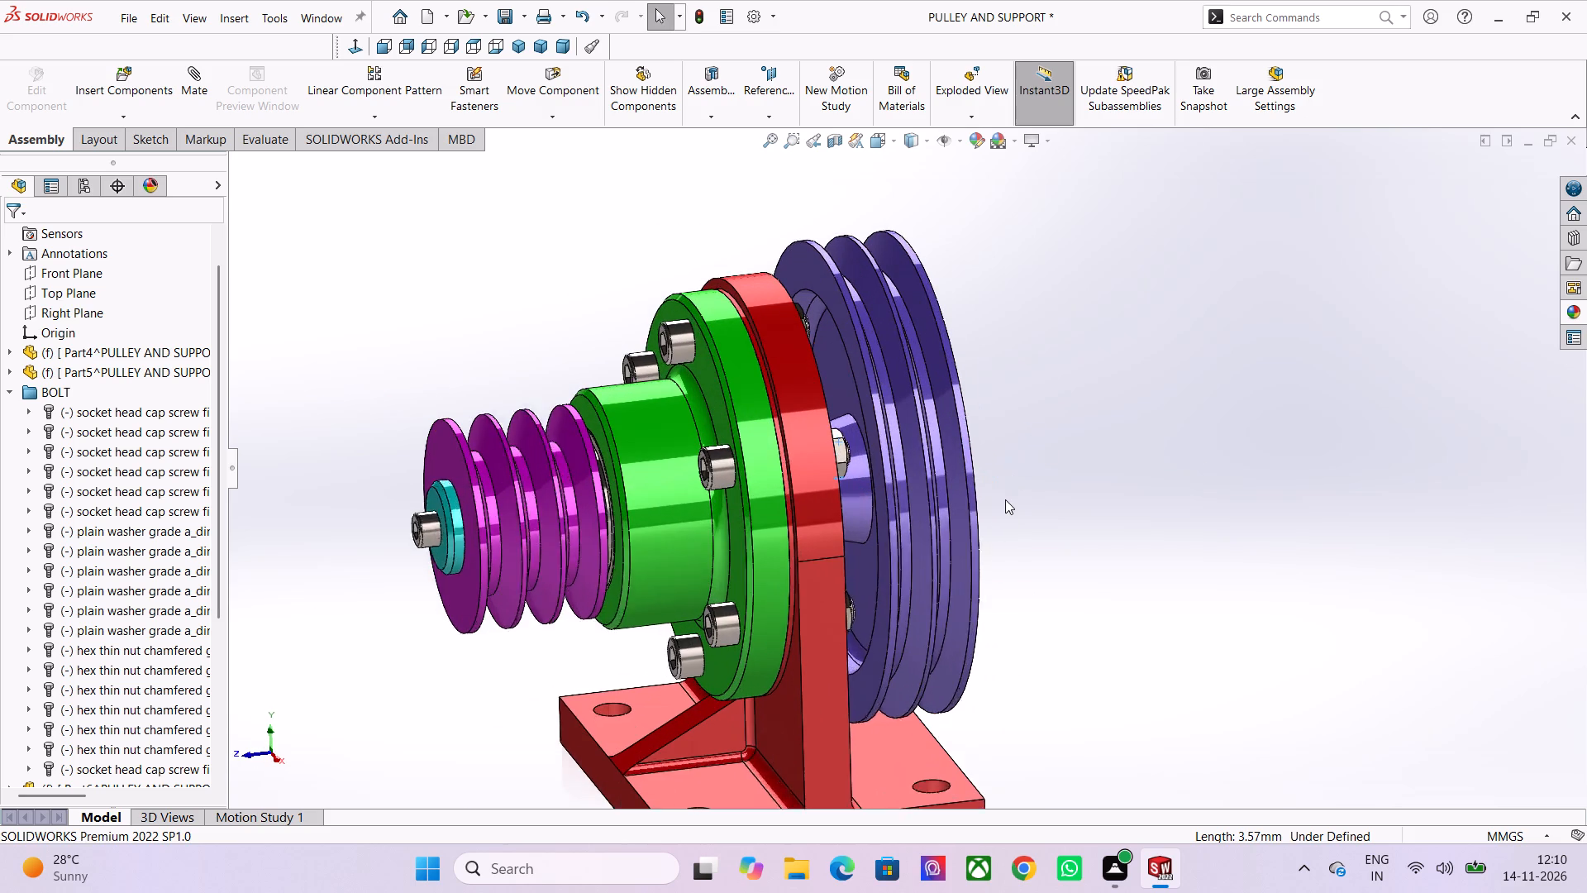
{"action": "scroll", "coordinate": [1005, 499], "scroll_direction": "up", "scroll_amount": 1}
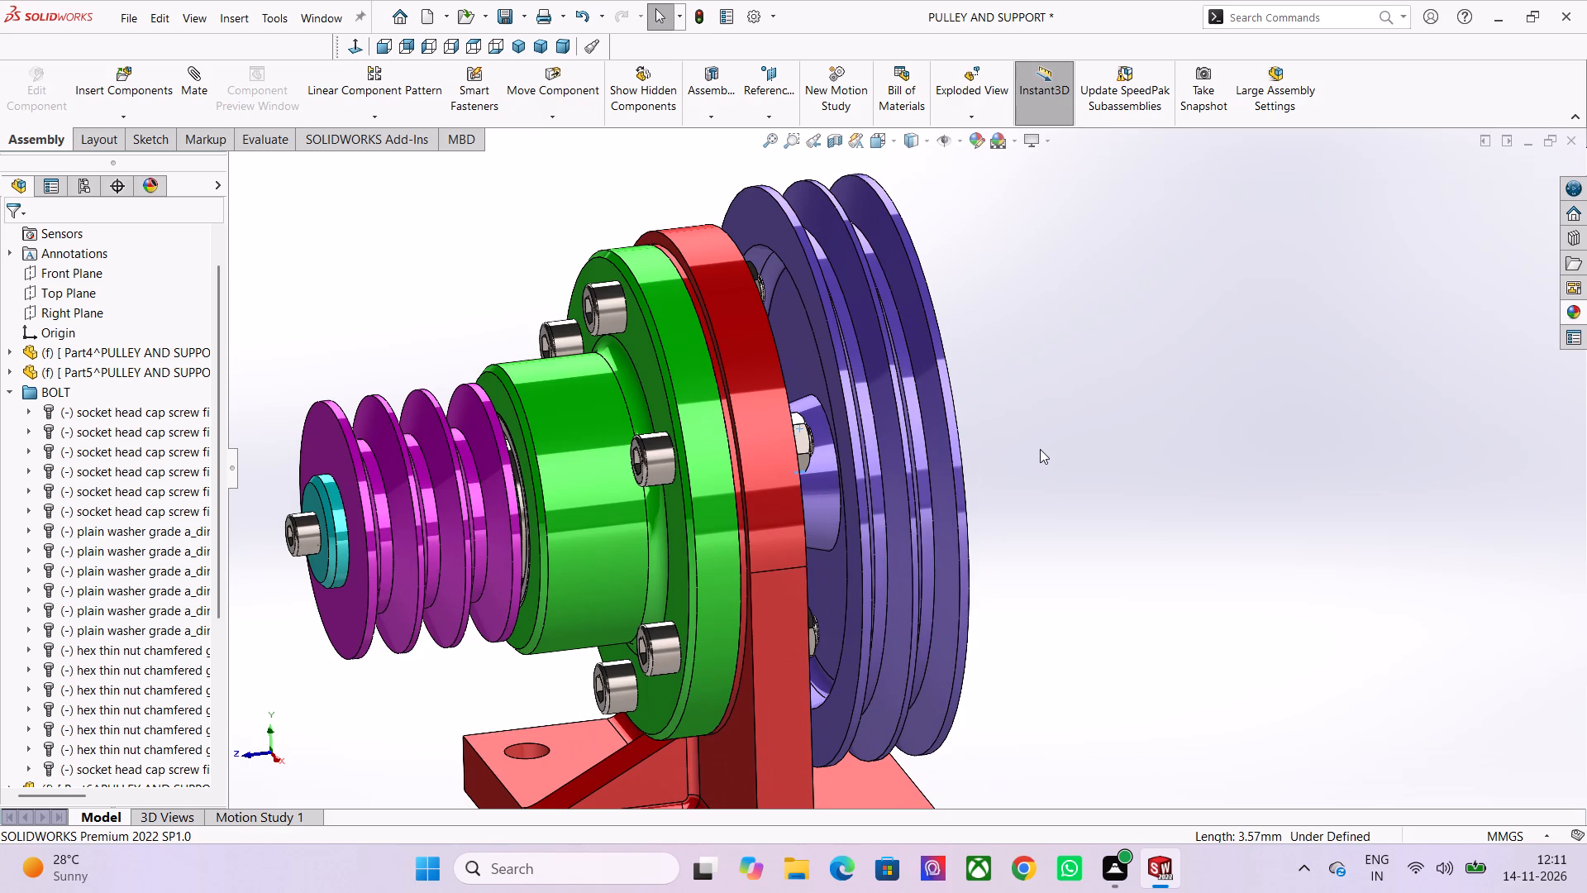
{"action": "scroll", "coordinate": [910, 415], "scroll_direction": "down", "scroll_amount": 2}
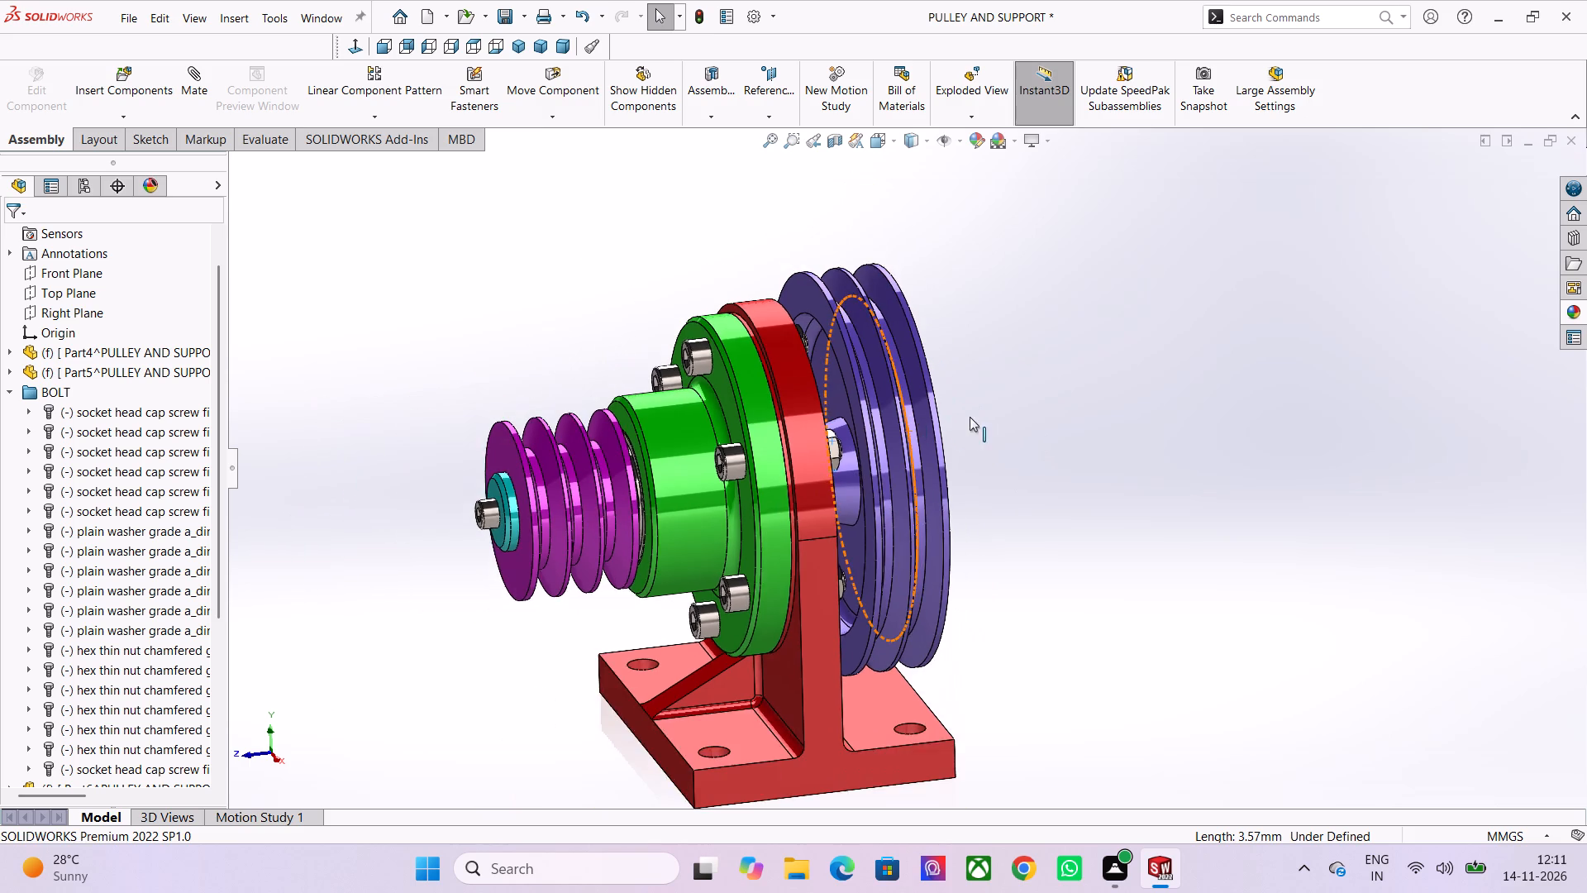
{"action": "scroll", "coordinate": [973, 415], "scroll_direction": "down", "scroll_amount": 1}
Rotate the same hex thin nut behind the red support back and forth about its bolt axis in a close side view.
{"action": "middle_click_drag", "start_coordinate": [980, 415], "coordinate": [958, 437]}
{"action": "scroll", "coordinate": [869, 470], "scroll_direction": "up", "scroll_amount": 2}
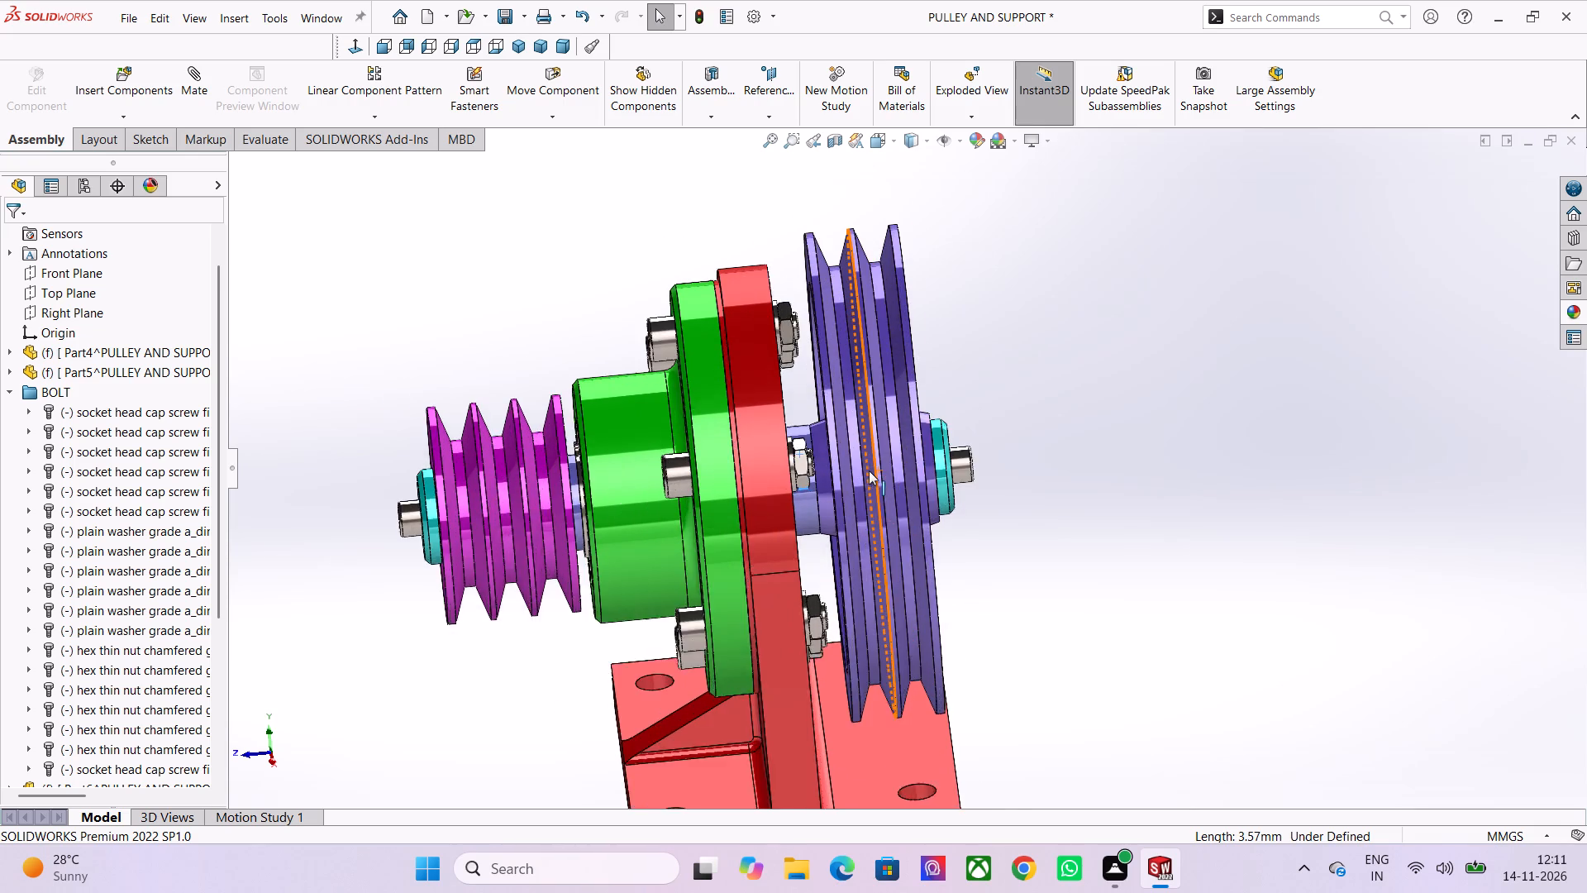
{"action": "scroll", "coordinate": [869, 470], "scroll_direction": "up", "scroll_amount": 3}
{"action": "left_click_drag", "start_coordinate": [771, 446], "coordinate": [888, 491]}
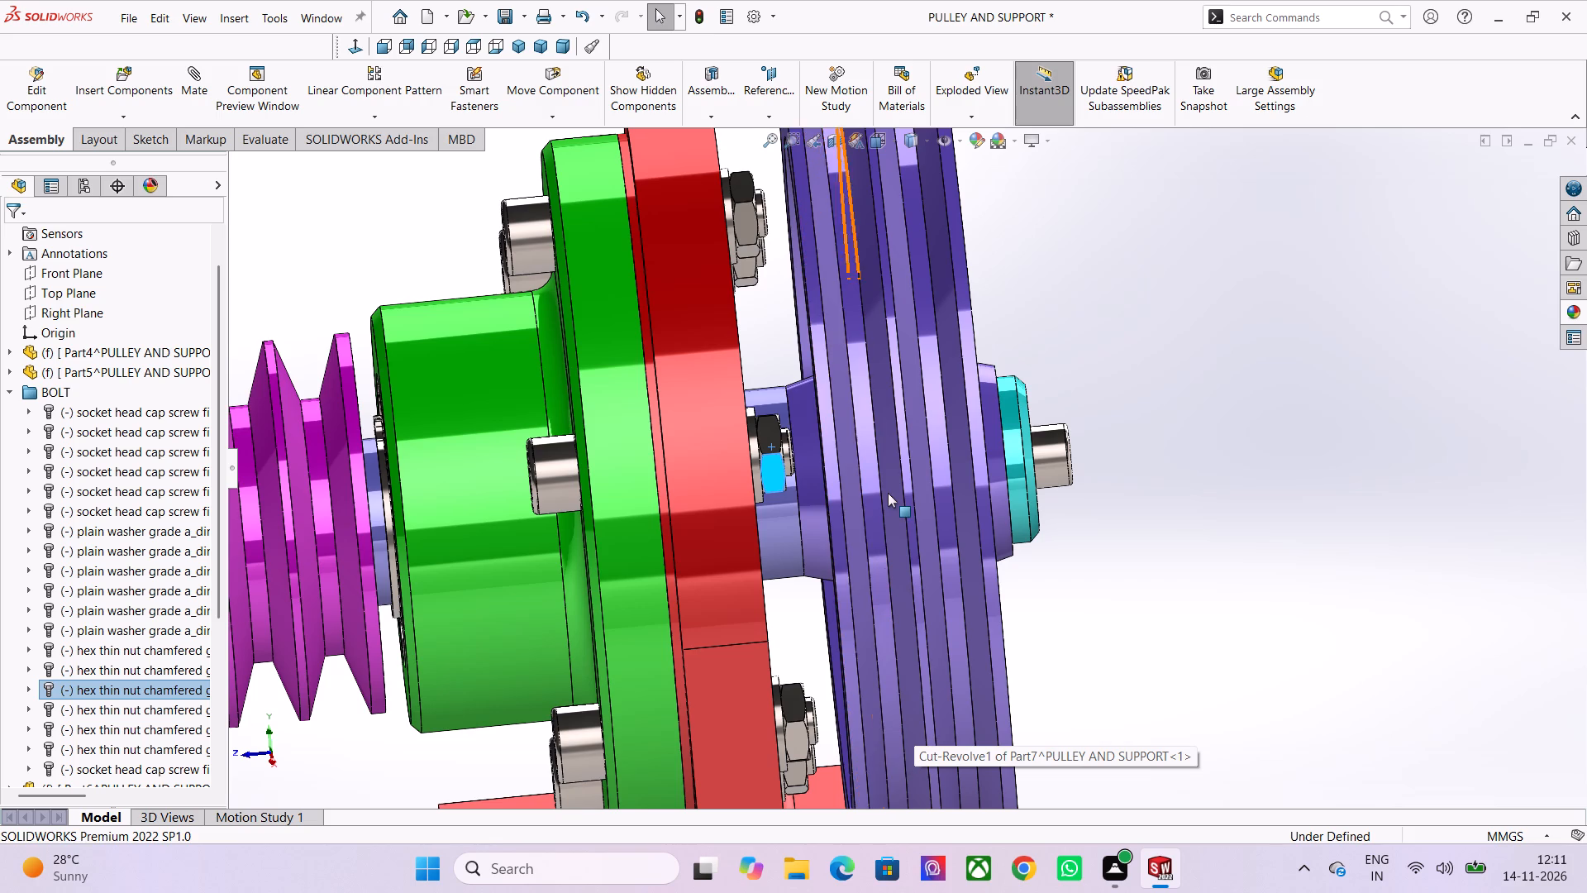
{"action": "scroll", "coordinate": [888, 493], "scroll_direction": "up", "scroll_amount": 1}
{"action": "left_click_drag", "start_coordinate": [744, 413], "coordinate": [746, 496]}
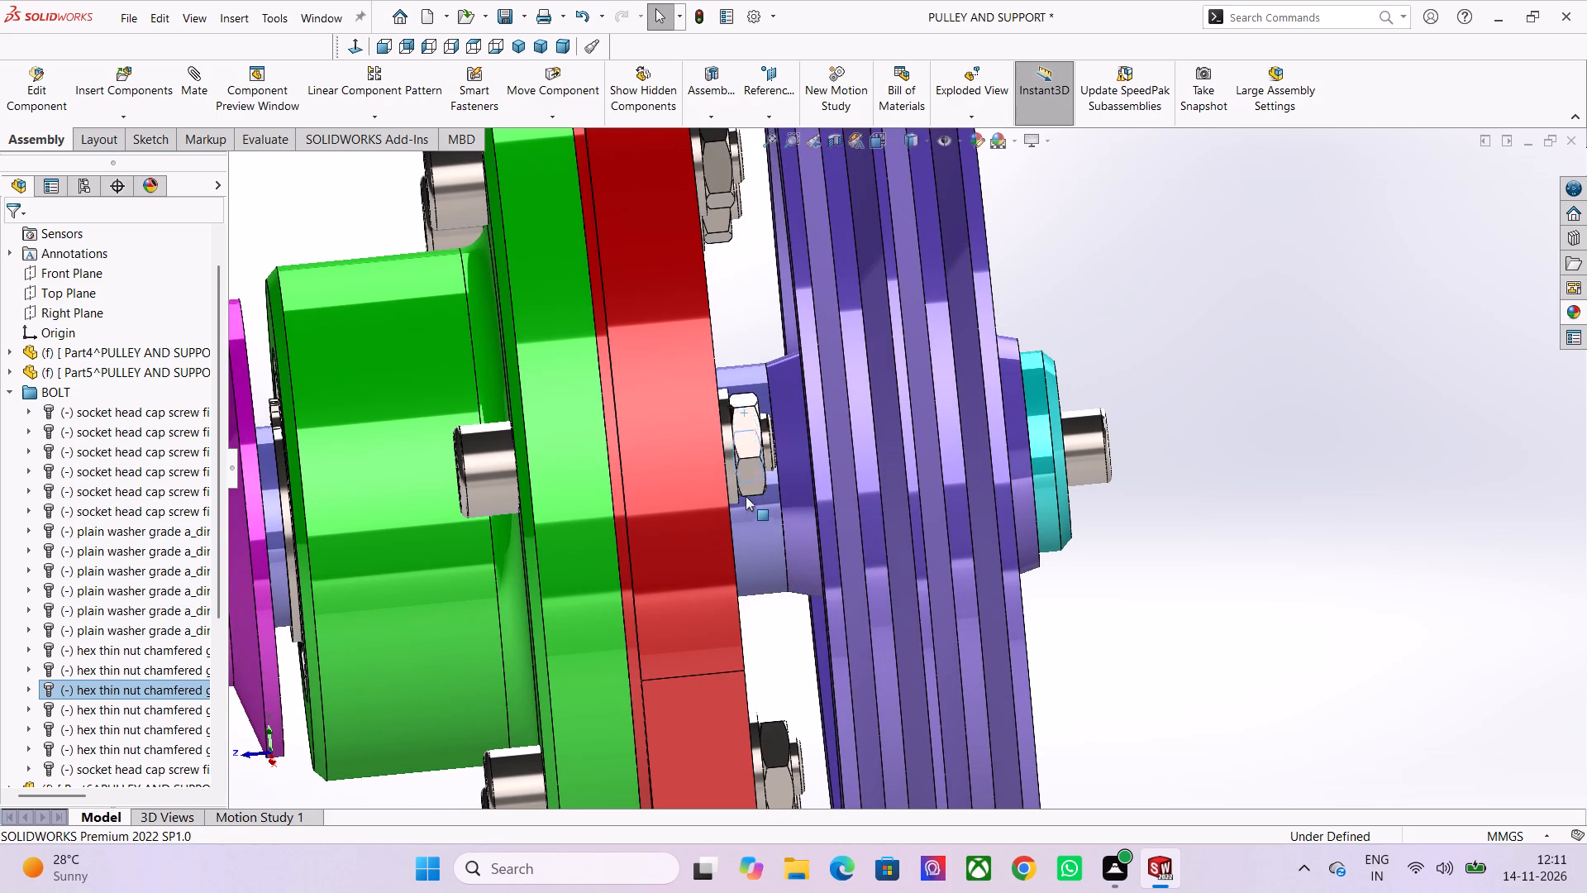
{"action": "left_click_drag", "start_coordinate": [746, 496], "coordinate": [862, 484]}
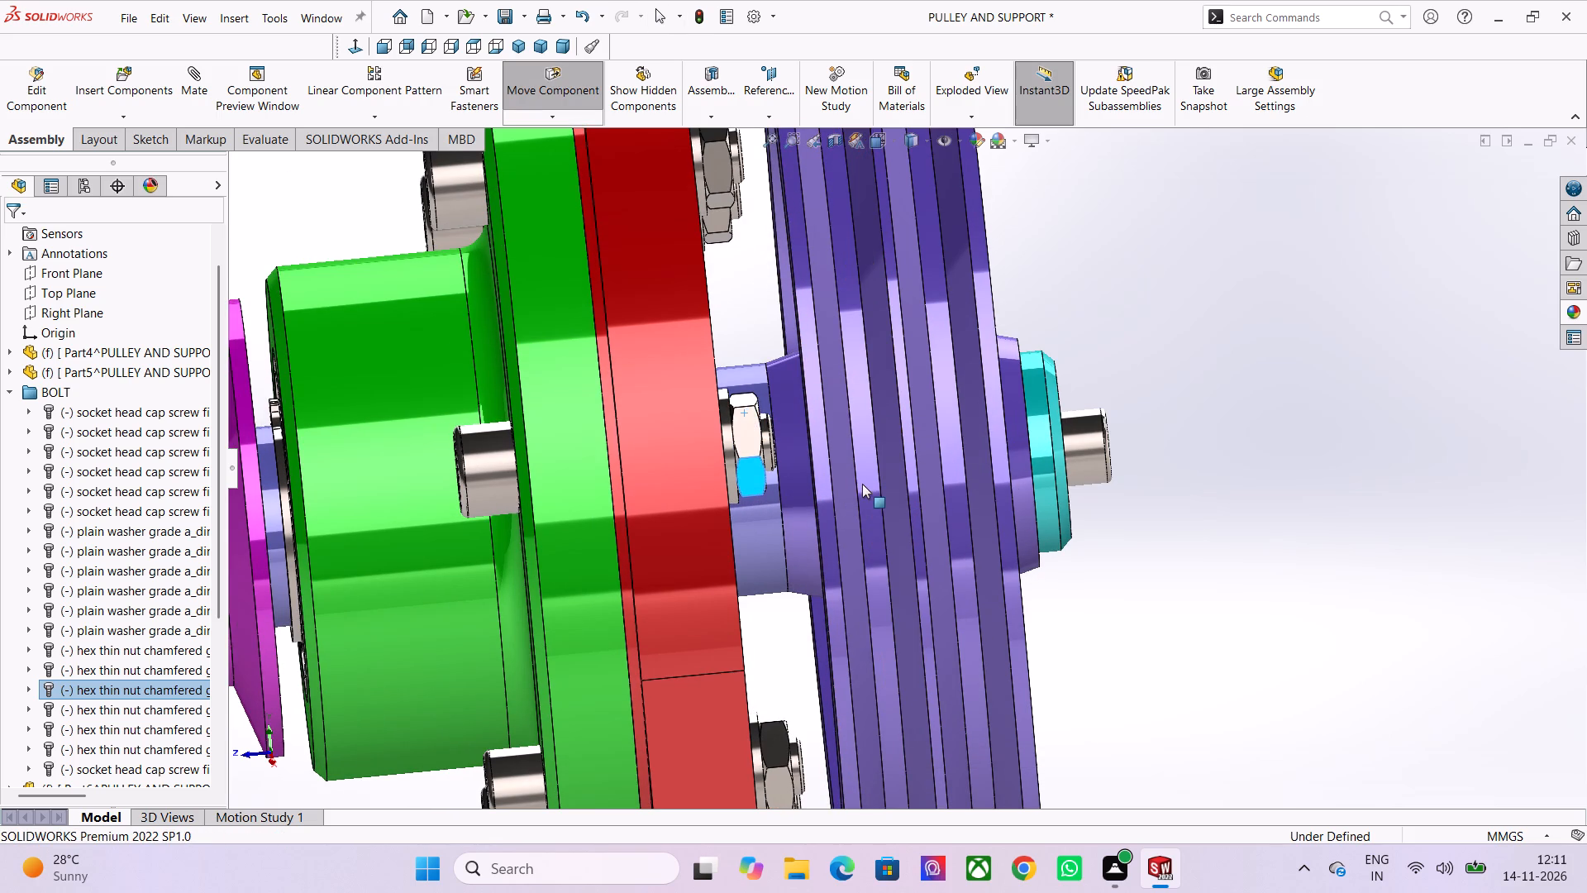
{"action": "left_click_drag", "start_coordinate": [862, 484], "coordinate": [824, 312]}
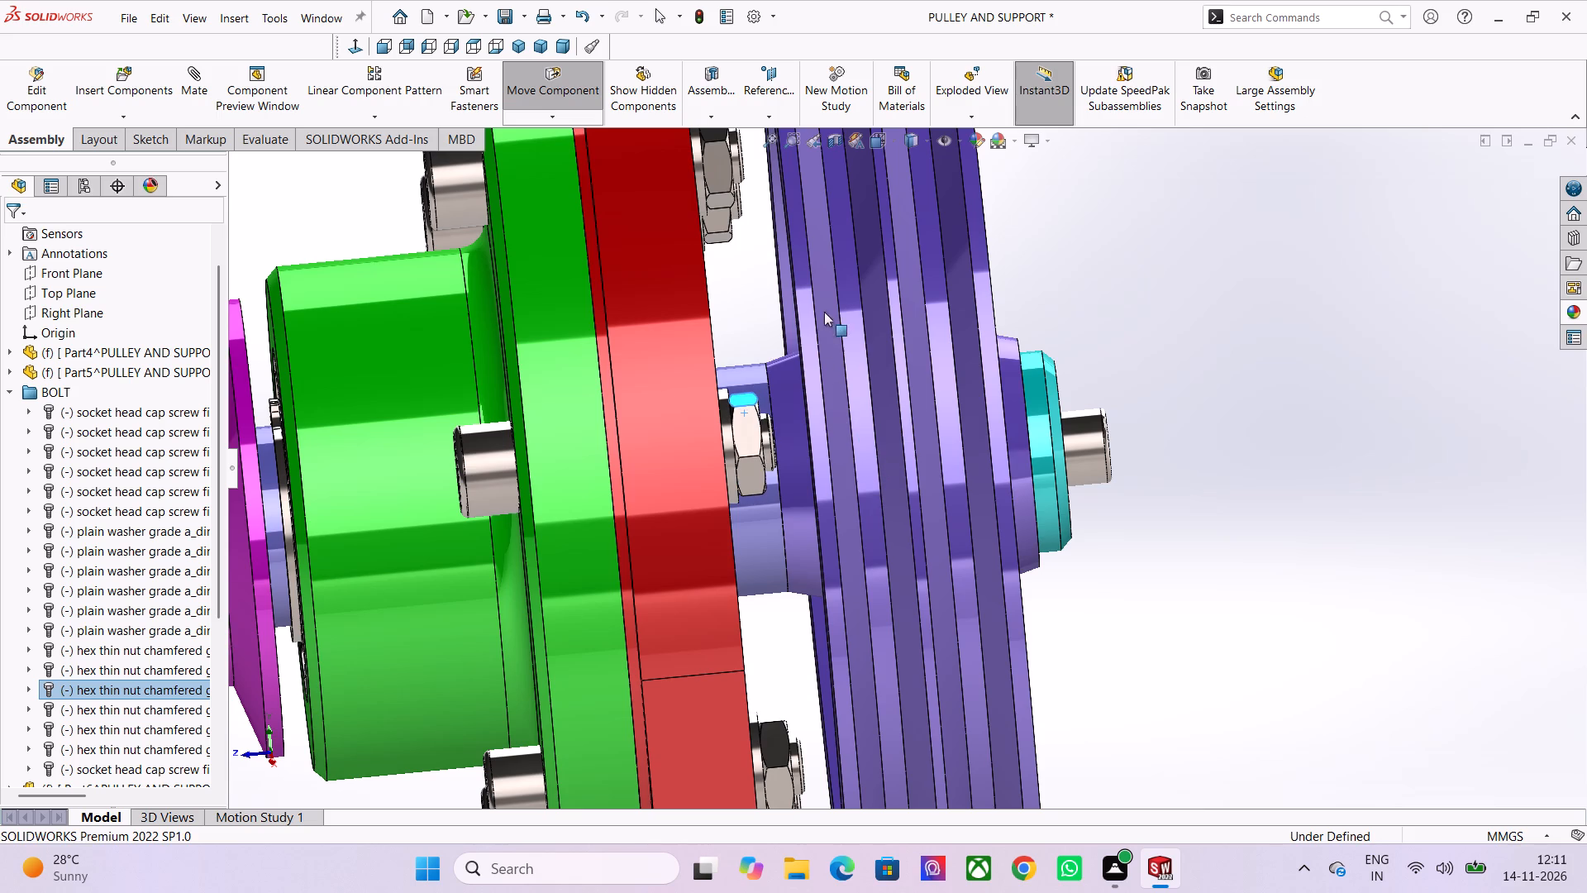
{"action": "left_click_drag", "start_coordinate": [824, 312], "coordinate": [829, 277]}
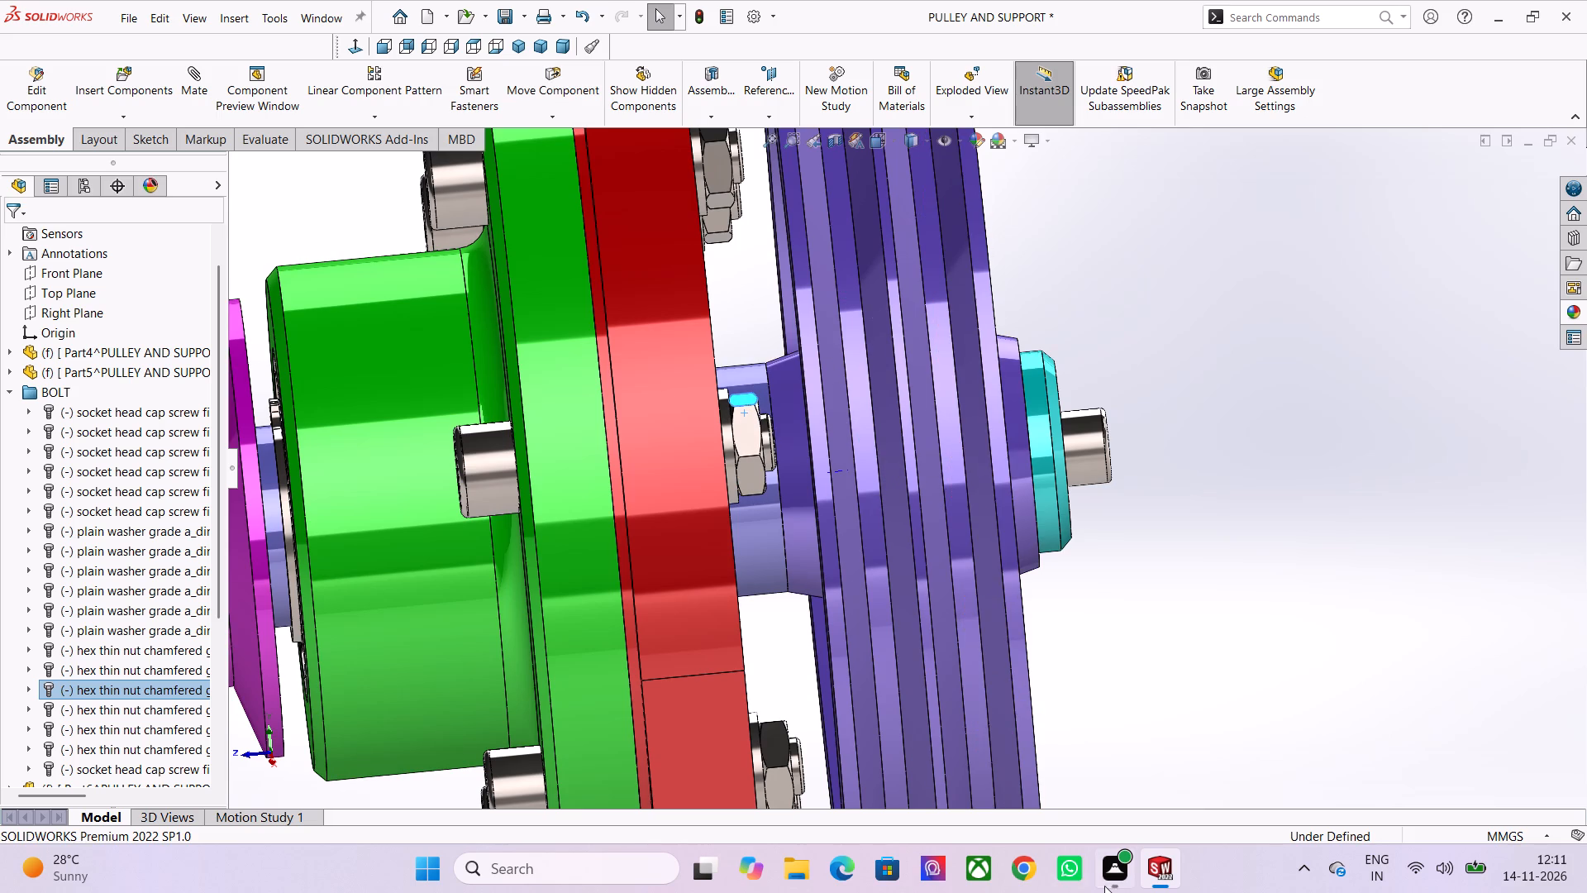
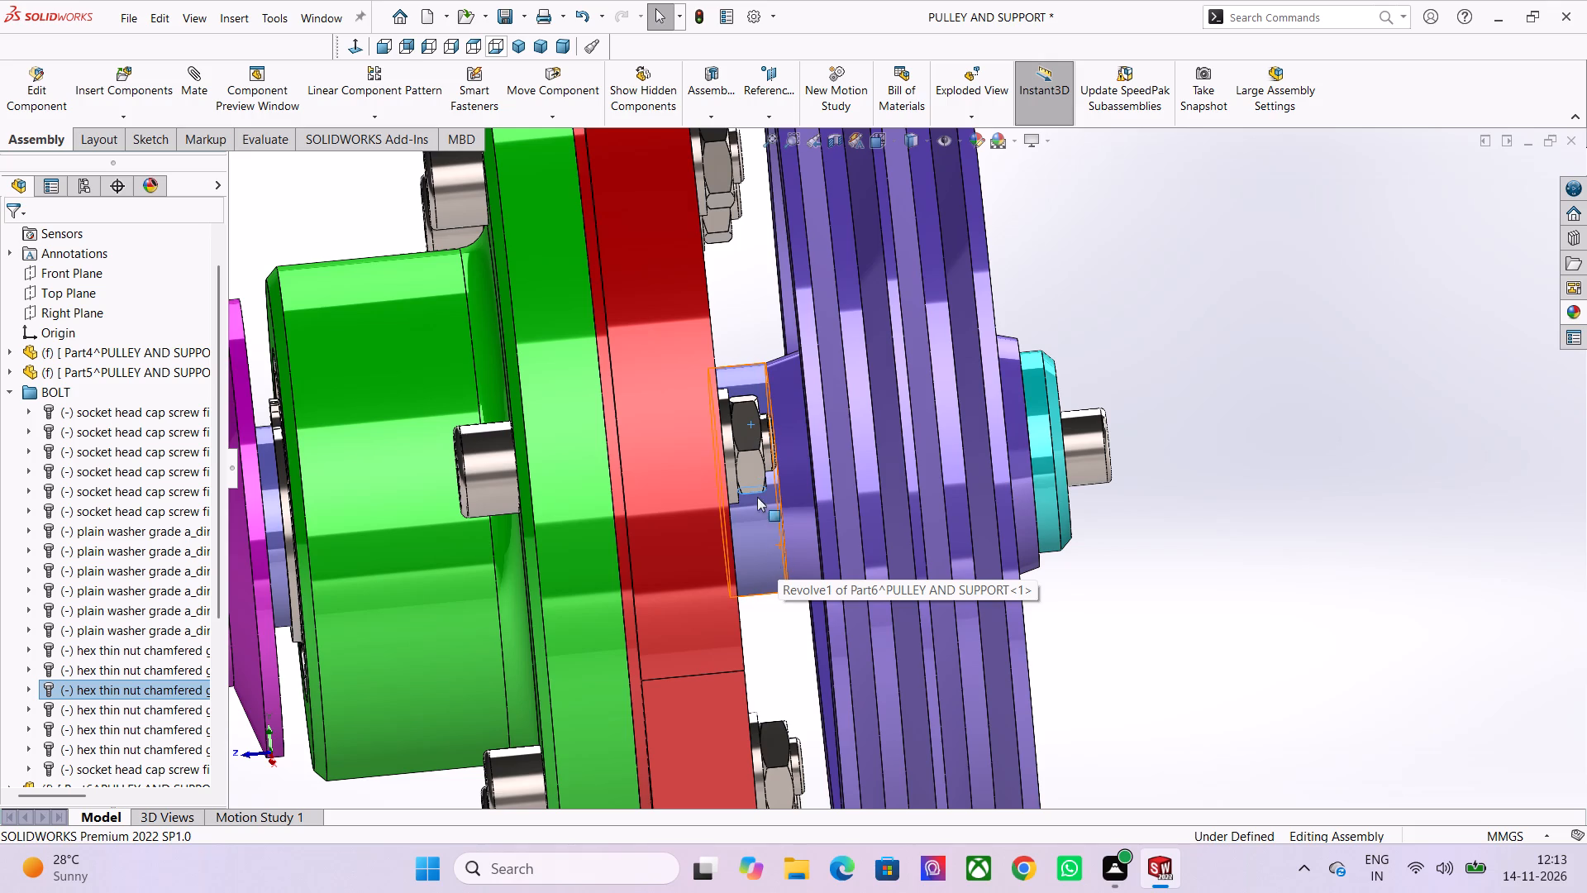
Rotate the middle hex thin nut behind the red support about its bolt axis in the close side view.
{"action": "left_click", "coordinate": [746, 425]}
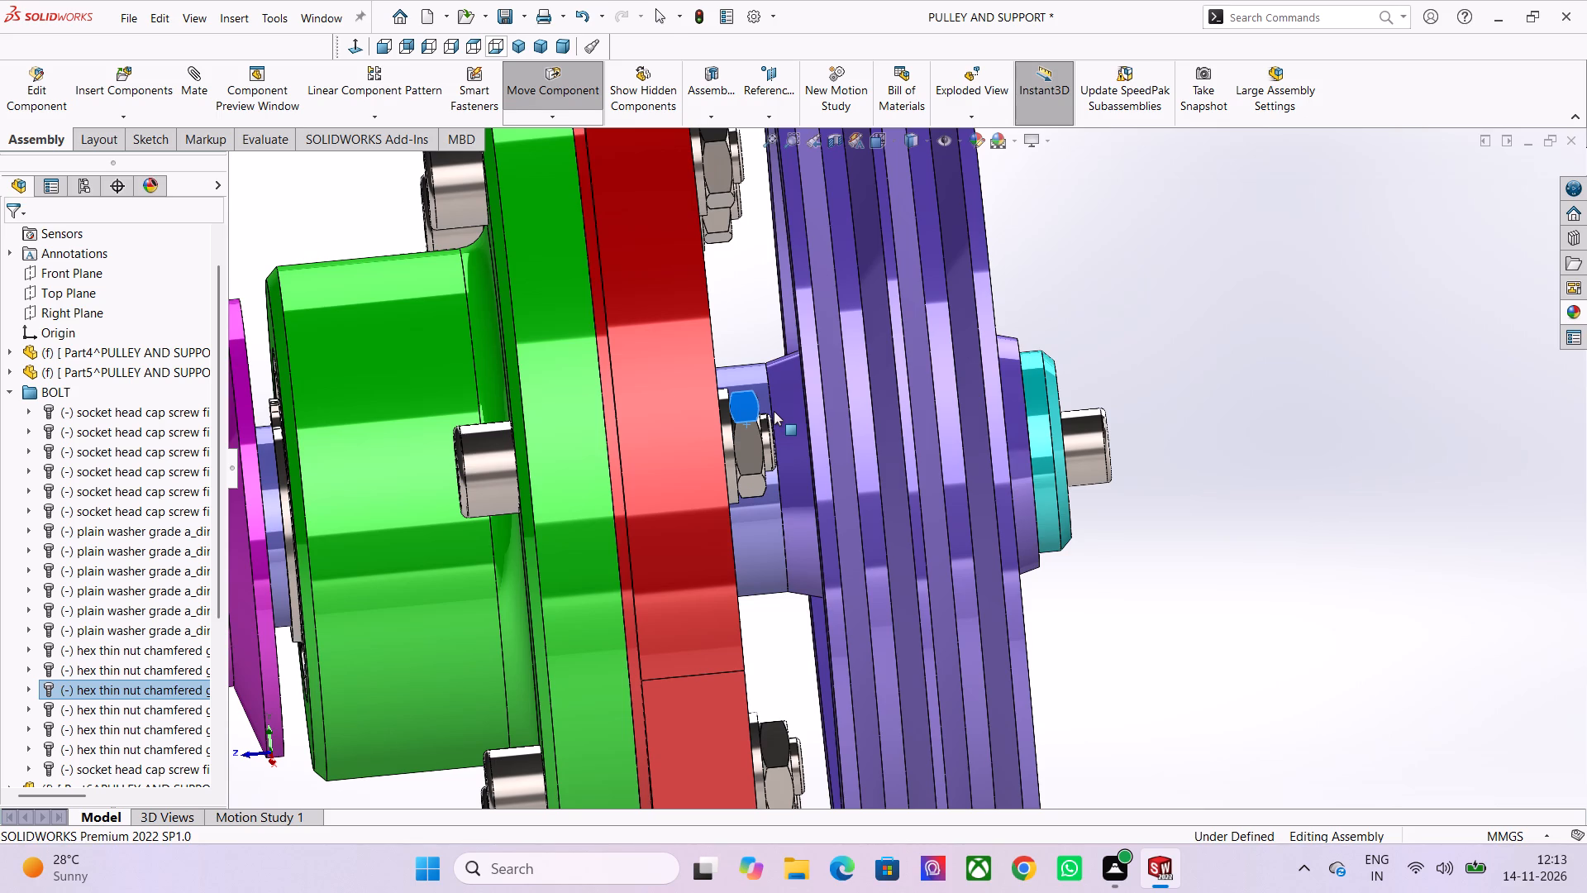
{"action": "left_click_drag", "start_coordinate": [749, 409], "coordinate": [751, 446]}
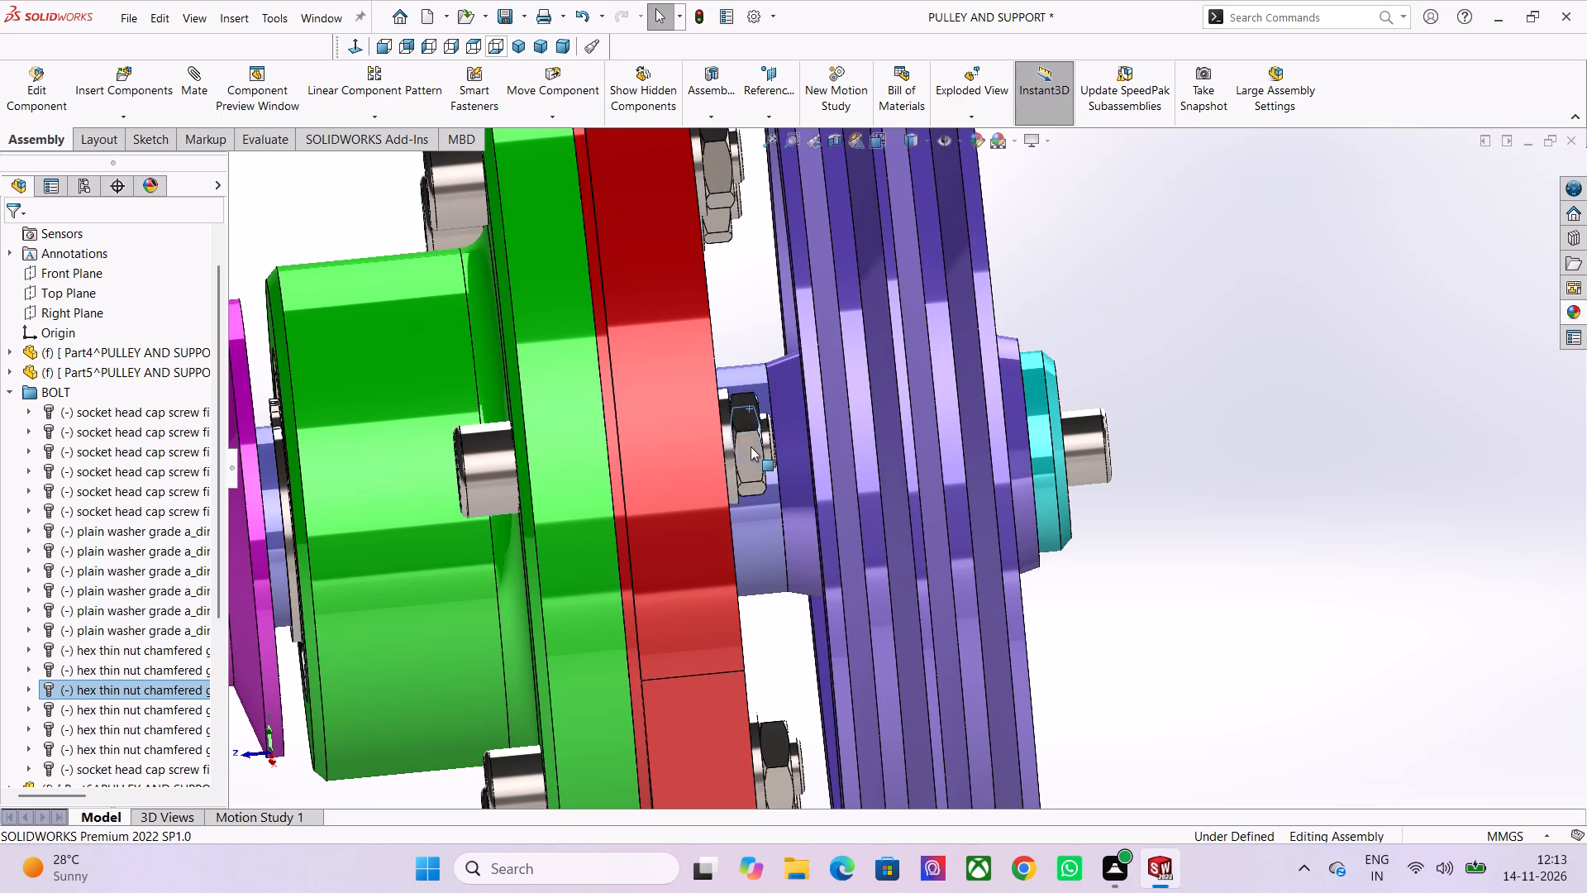
{"action": "left_click_drag", "start_coordinate": [751, 446], "coordinate": [977, 399]}
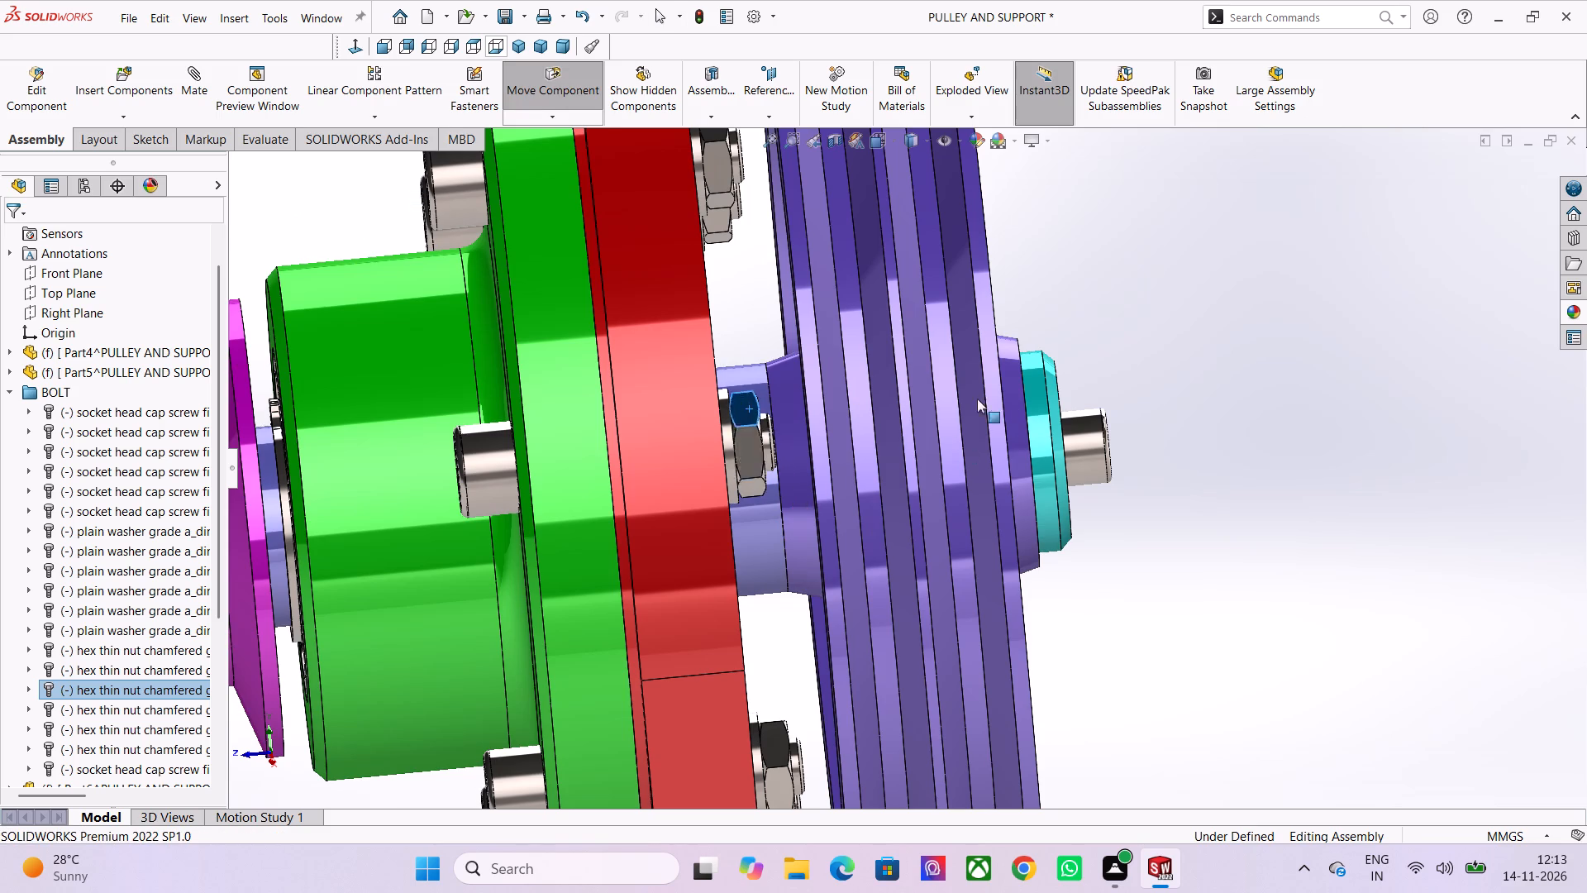
{"action": "left_click_drag", "start_coordinate": [977, 399], "coordinate": [923, 405]}
Rotate the same hex thin nut about its bolt axis from an oblique view of the large purple pulley's face.
{"action": "scroll", "coordinate": [916, 405], "scroll_direction": "down", "scroll_amount": 3}
{"action": "middle_click_drag", "start_coordinate": [1060, 488], "coordinate": [1027, 478]}
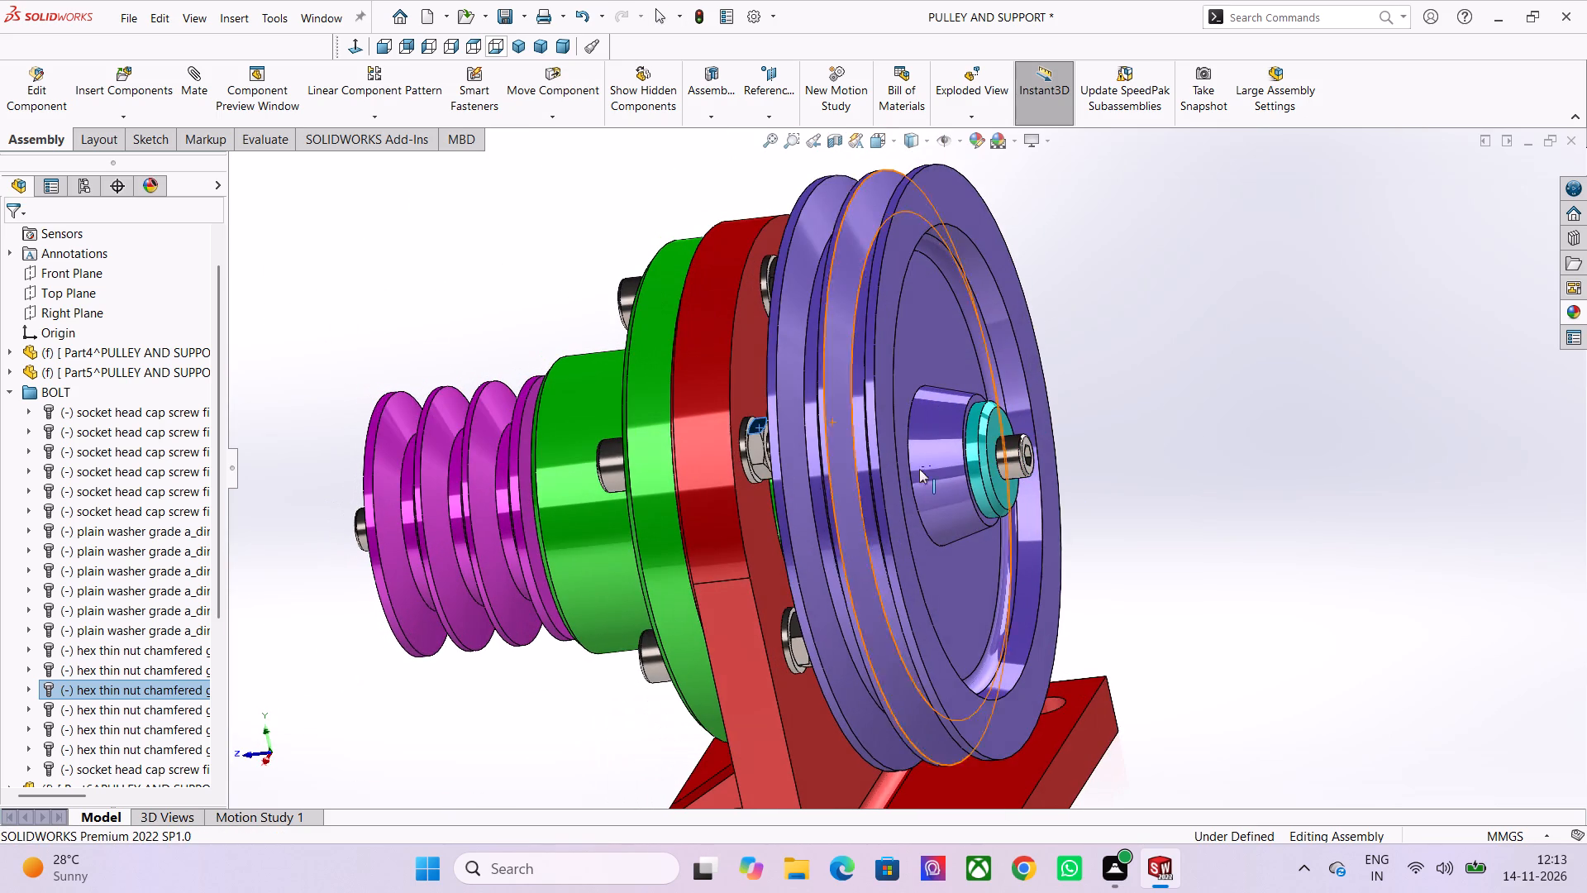
{"action": "scroll", "coordinate": [788, 467], "scroll_direction": "up", "scroll_amount": 2}
{"action": "left_click_drag", "start_coordinate": [750, 429], "coordinate": [746, 460]}
{"action": "middle_click_drag", "start_coordinate": [772, 359], "coordinate": [807, 375]}
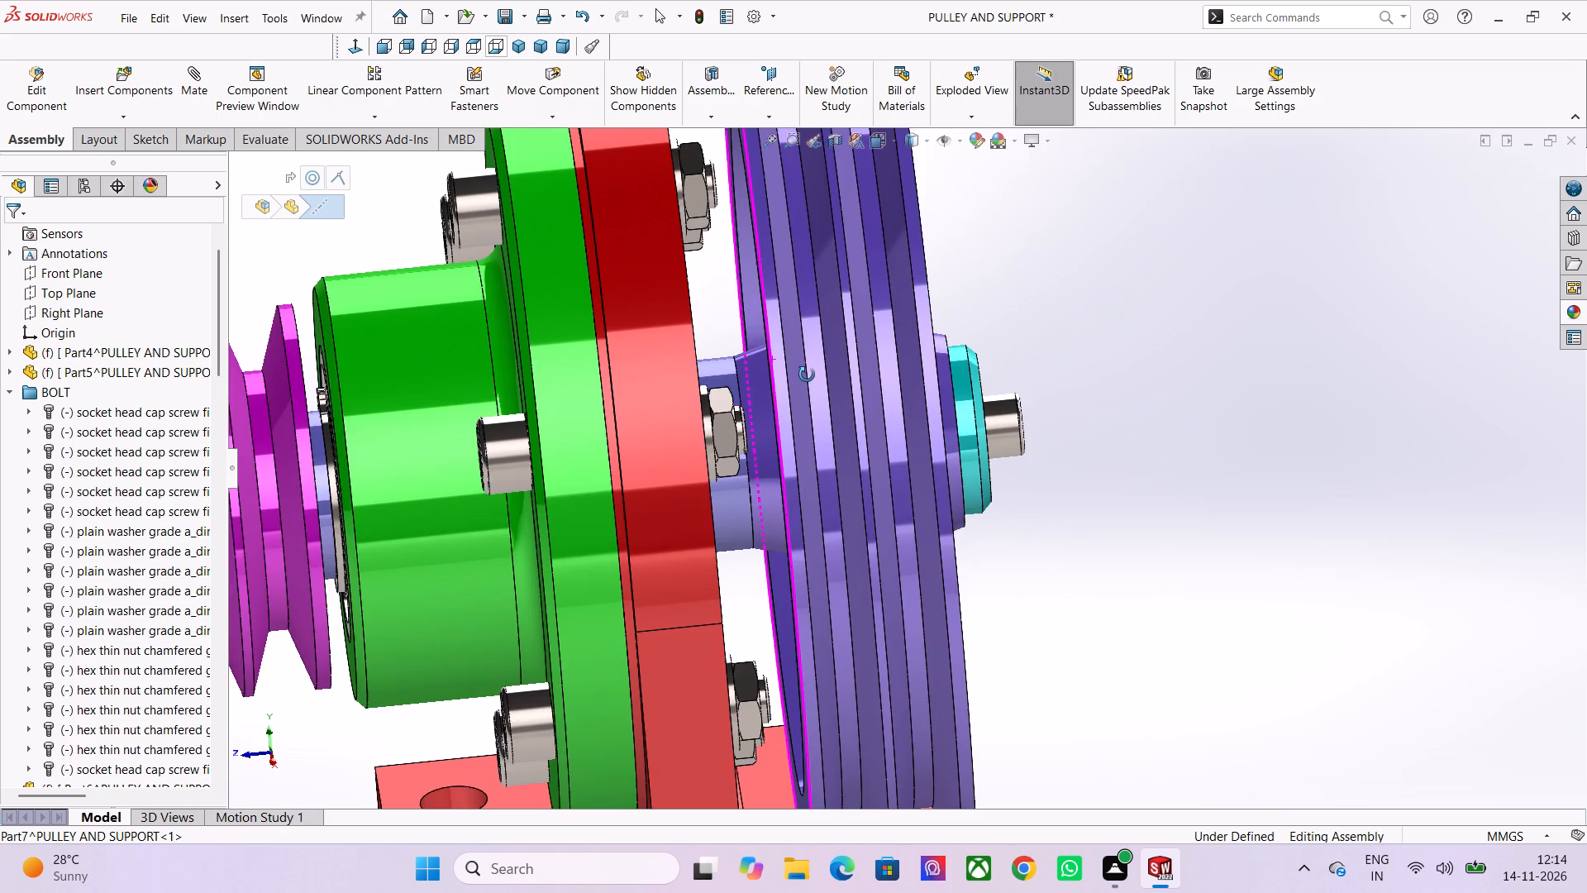
{"action": "middle_click_drag", "start_coordinate": [807, 375], "coordinate": [781, 409]}
{"action": "left_click_drag", "start_coordinate": [751, 382], "coordinate": [787, 421]}
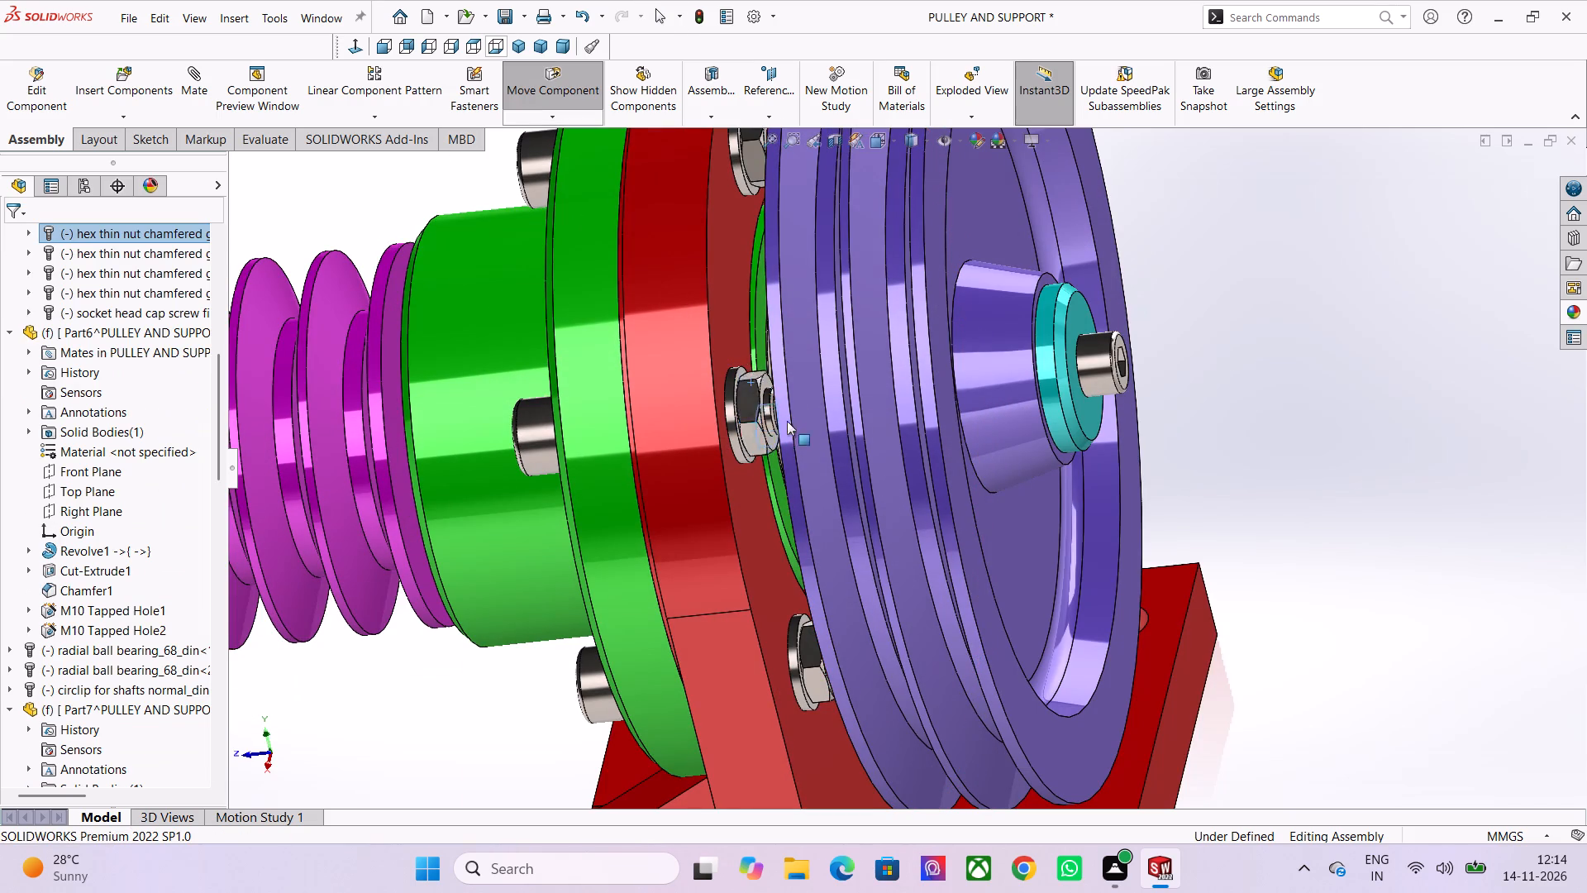
{"action": "left_click_drag", "start_coordinate": [787, 421], "coordinate": [796, 358]}
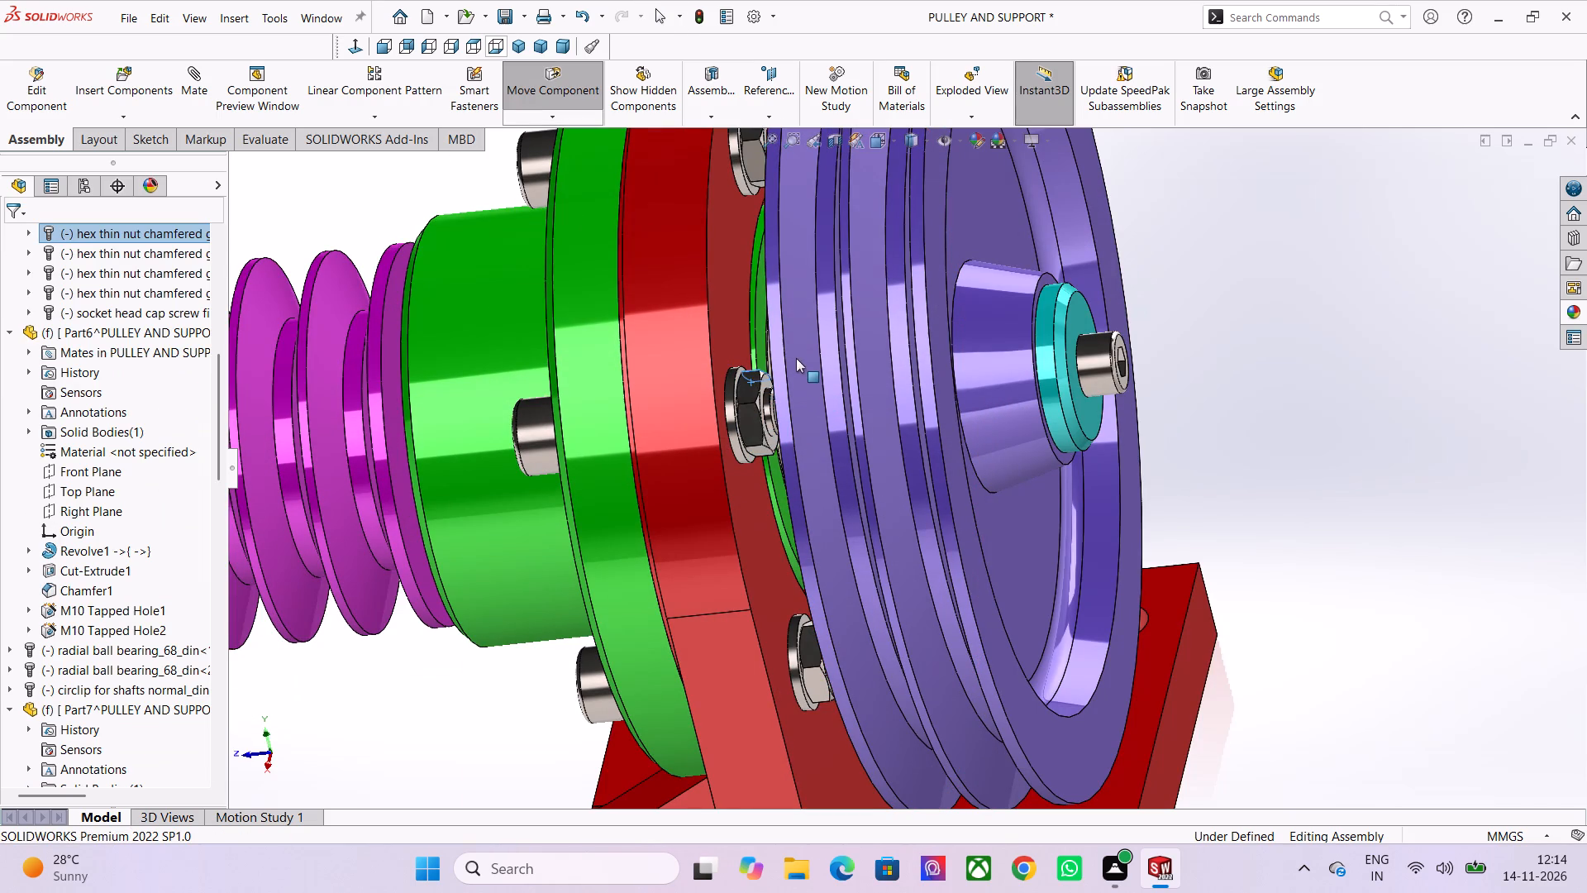
{"action": "left_click_drag", "start_coordinate": [796, 358], "coordinate": [785, 473]}
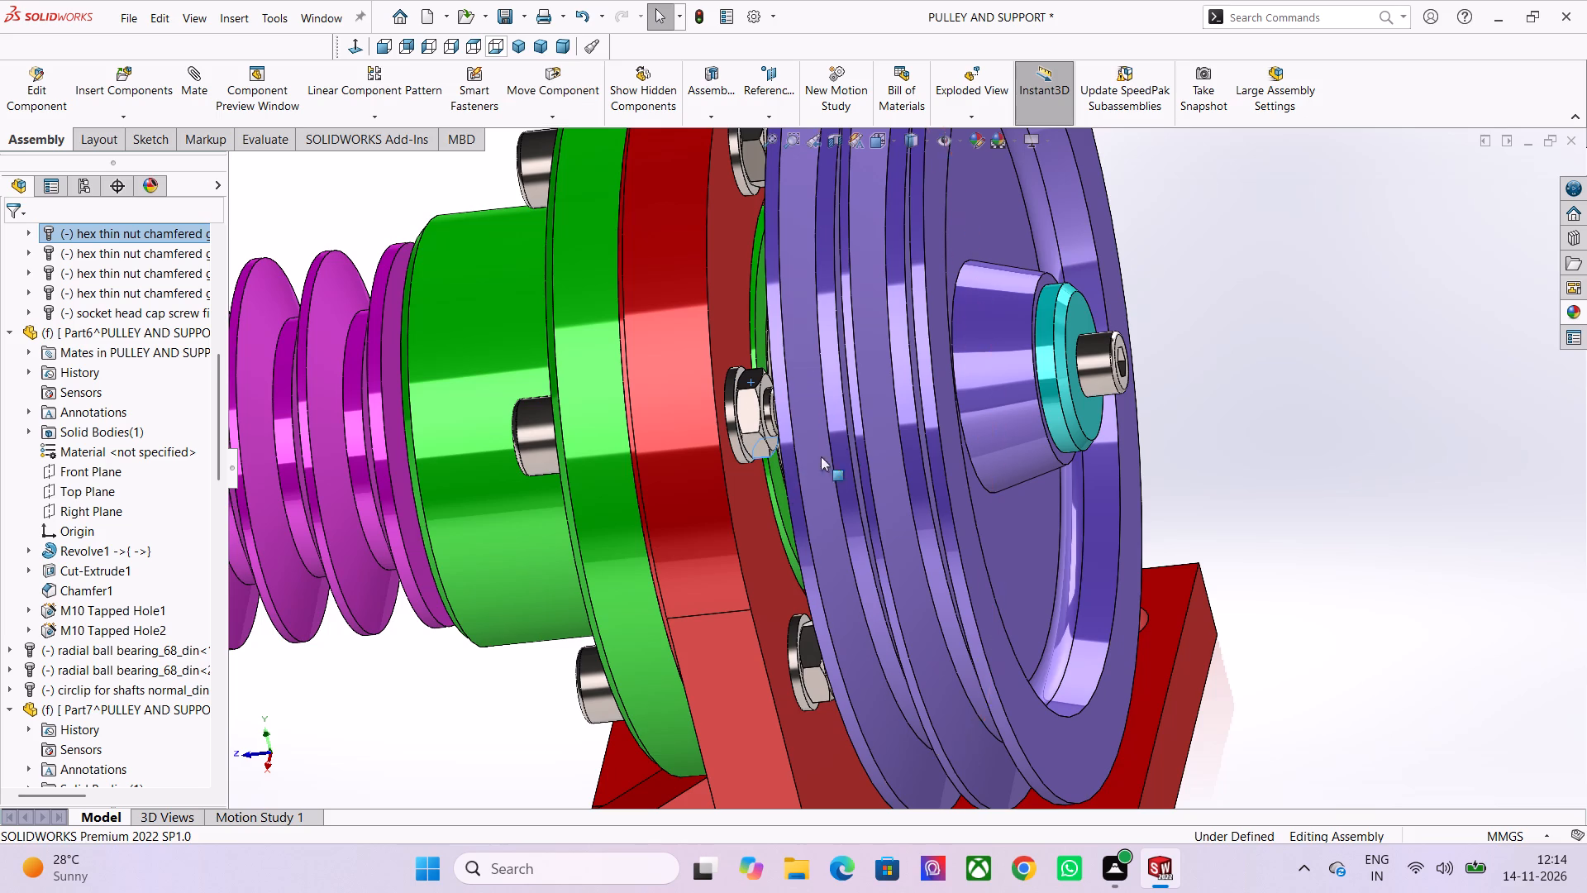
Turn the middle hex thin nut repeatedly back and forth about its bolt axis, keeping the oblique view.
{"action": "left_click", "coordinate": [752, 411]}
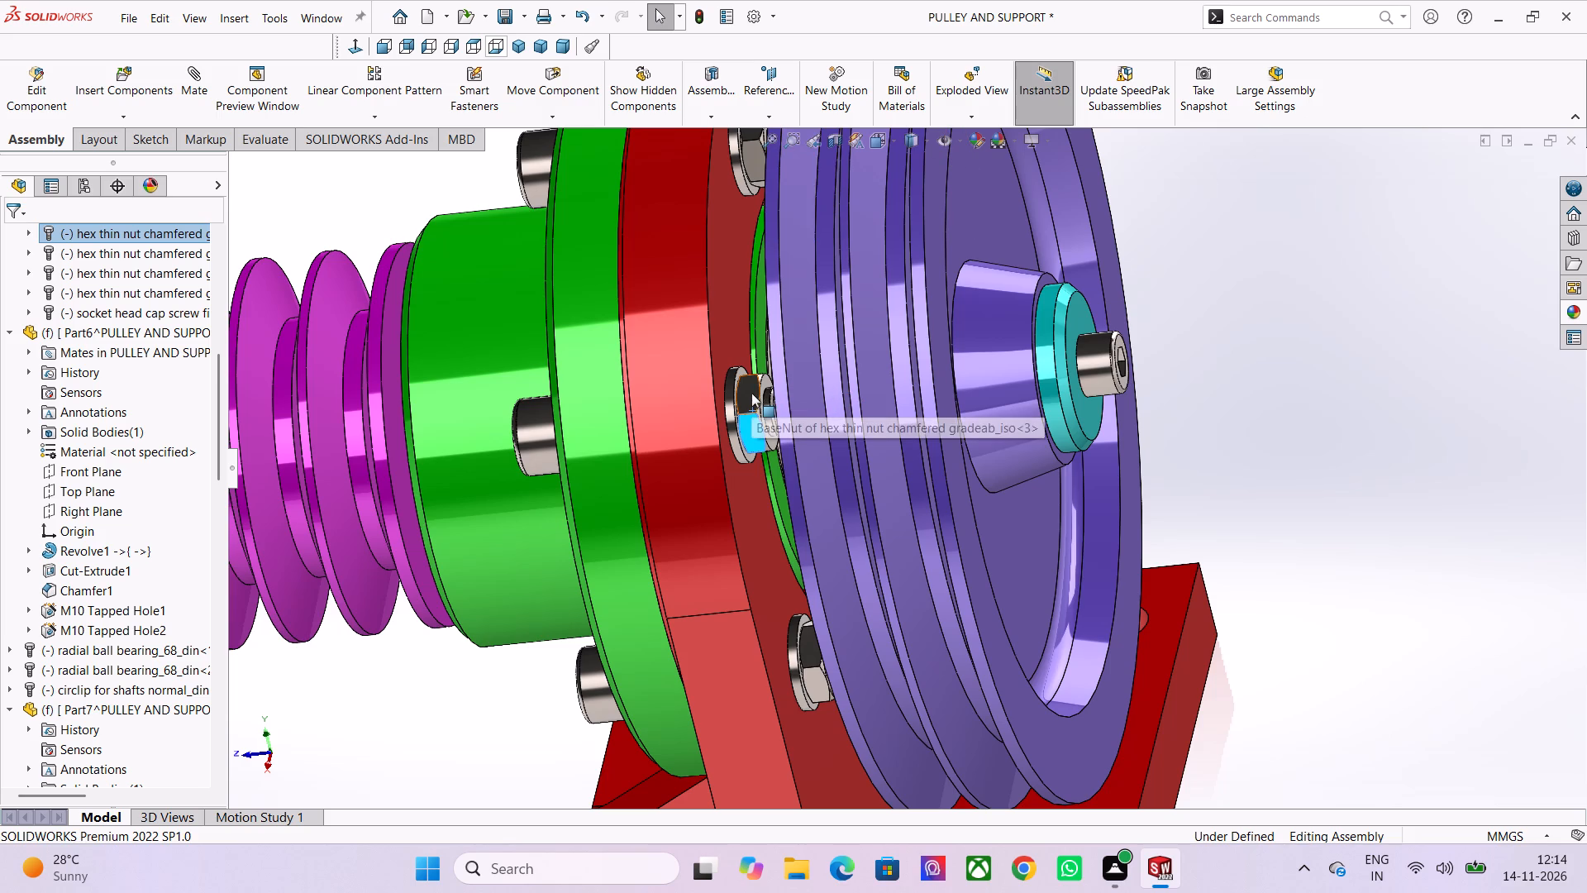
{"action": "left_click_drag", "start_coordinate": [751, 393], "coordinate": [743, 407]}
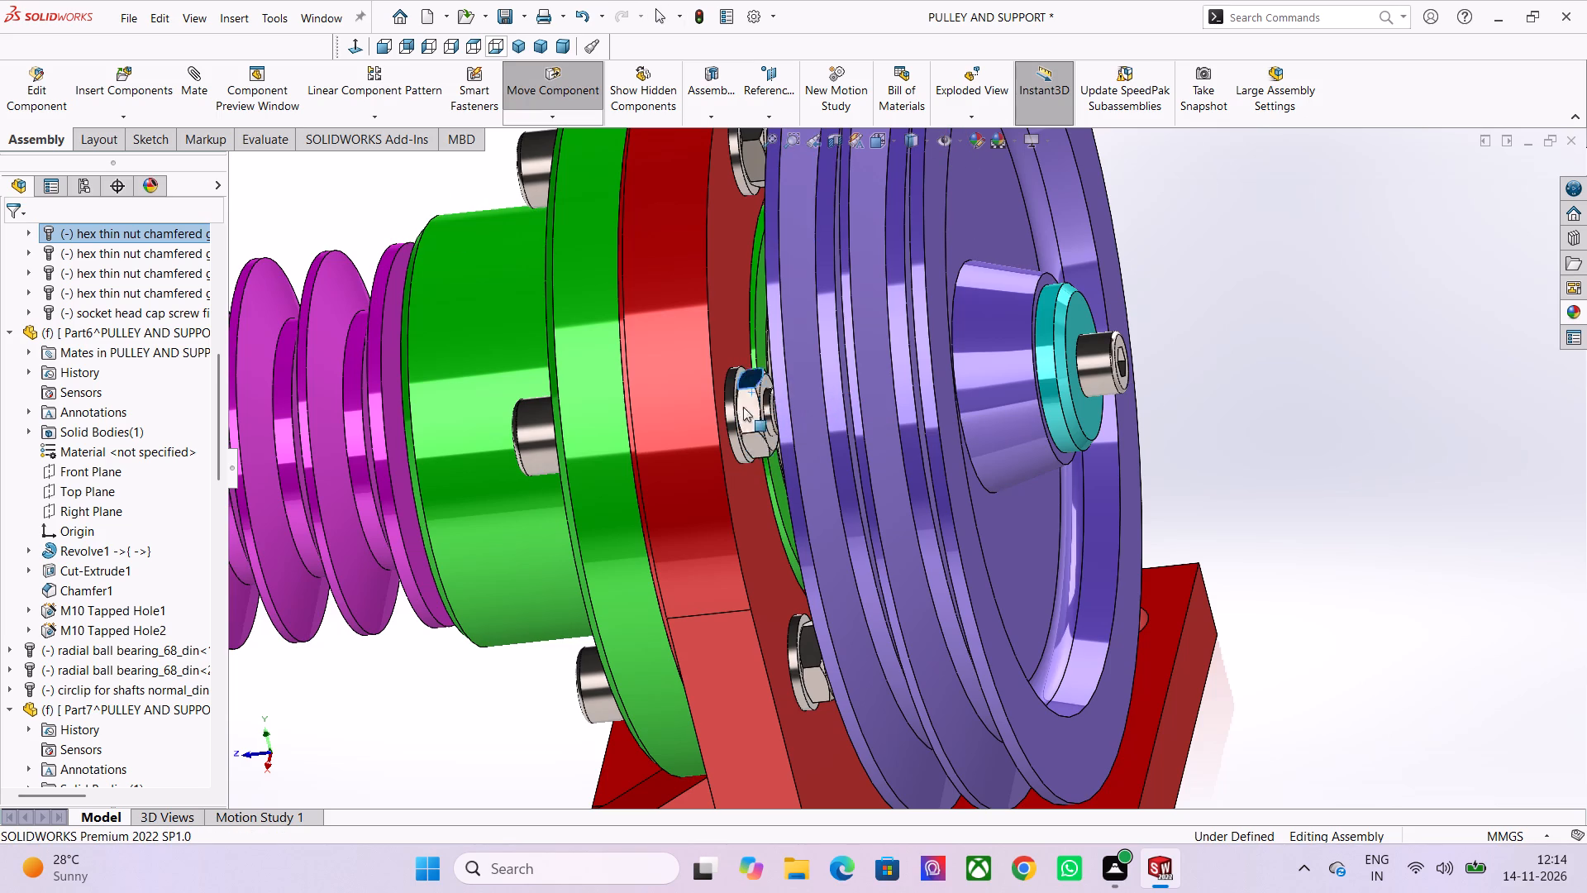
{"action": "left_click_drag", "start_coordinate": [743, 407], "coordinate": [795, 349]}
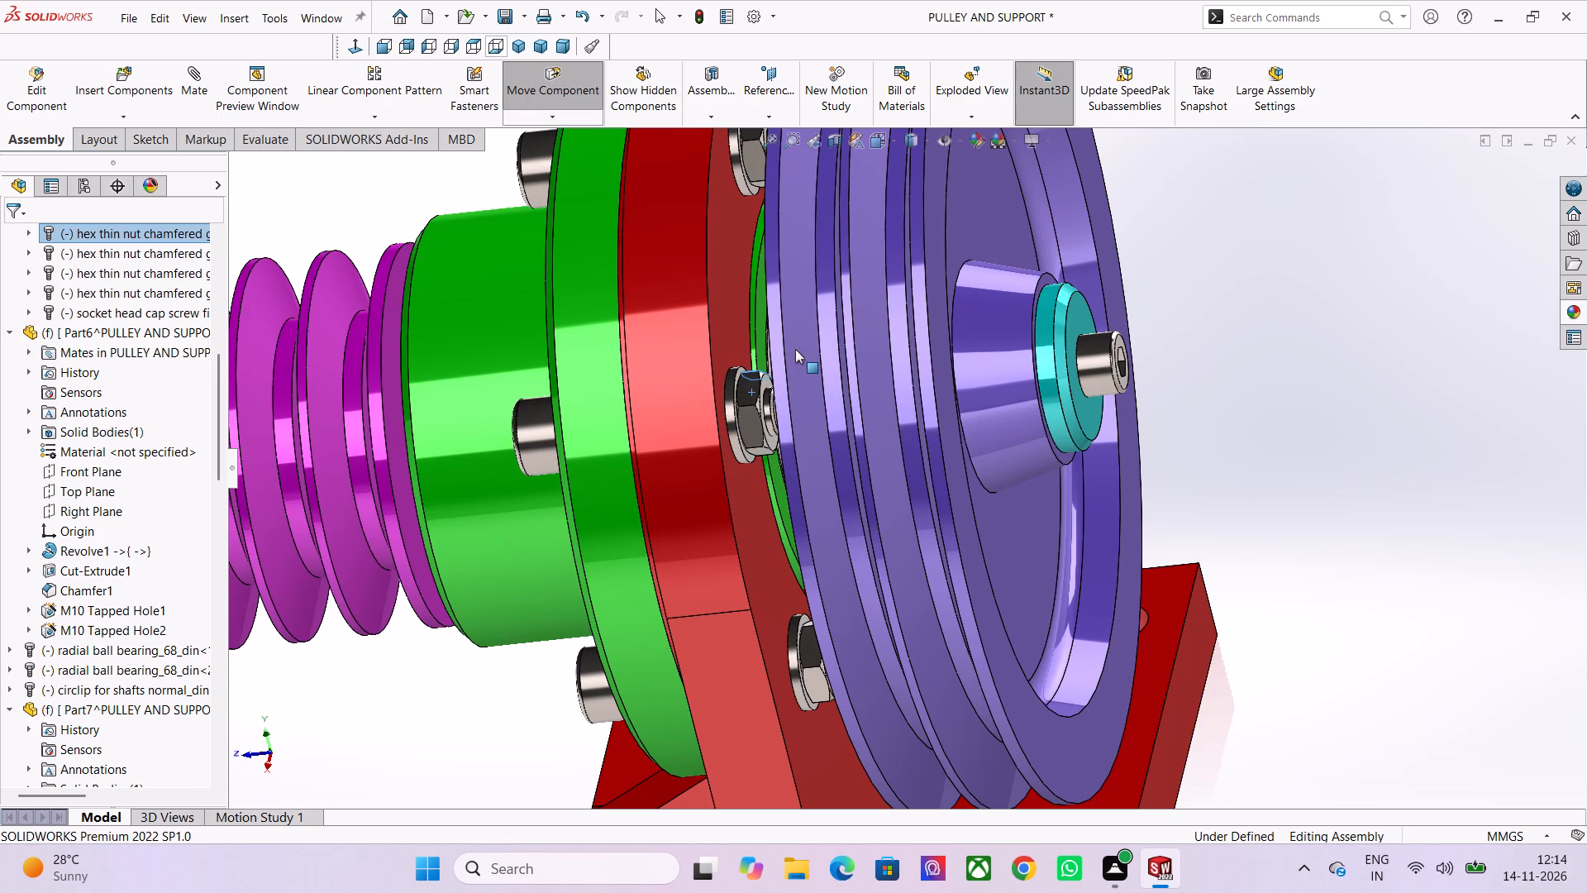
{"action": "left_click_drag", "start_coordinate": [795, 349], "coordinate": [783, 365]}
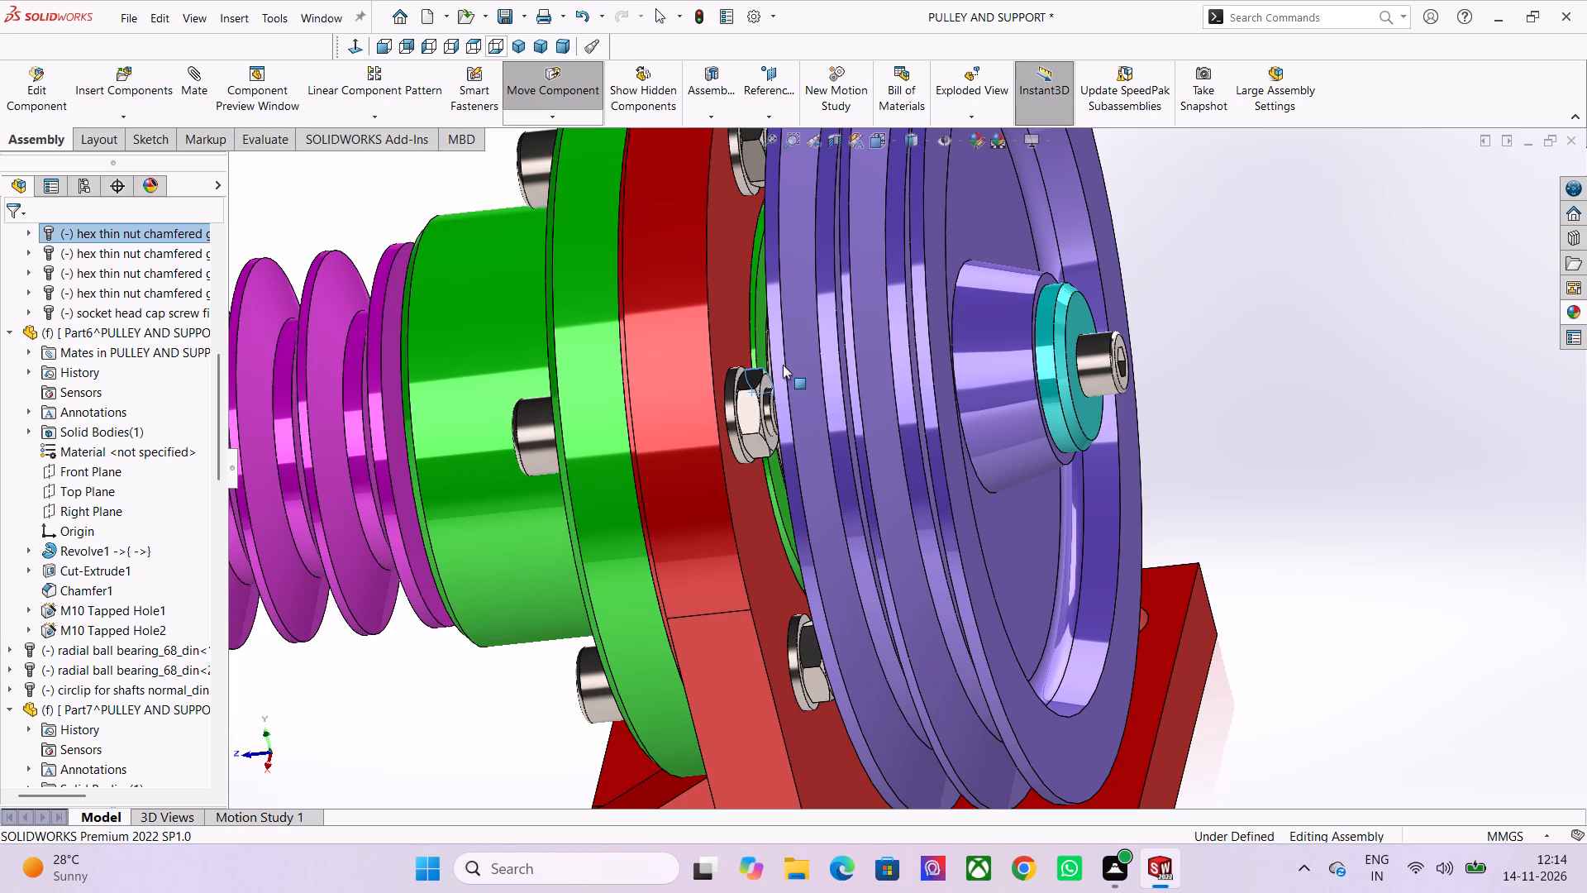
{"action": "left_click_drag", "start_coordinate": [783, 365], "coordinate": [781, 393]}
{"action": "left_click_drag", "start_coordinate": [781, 393], "coordinate": [765, 475]}
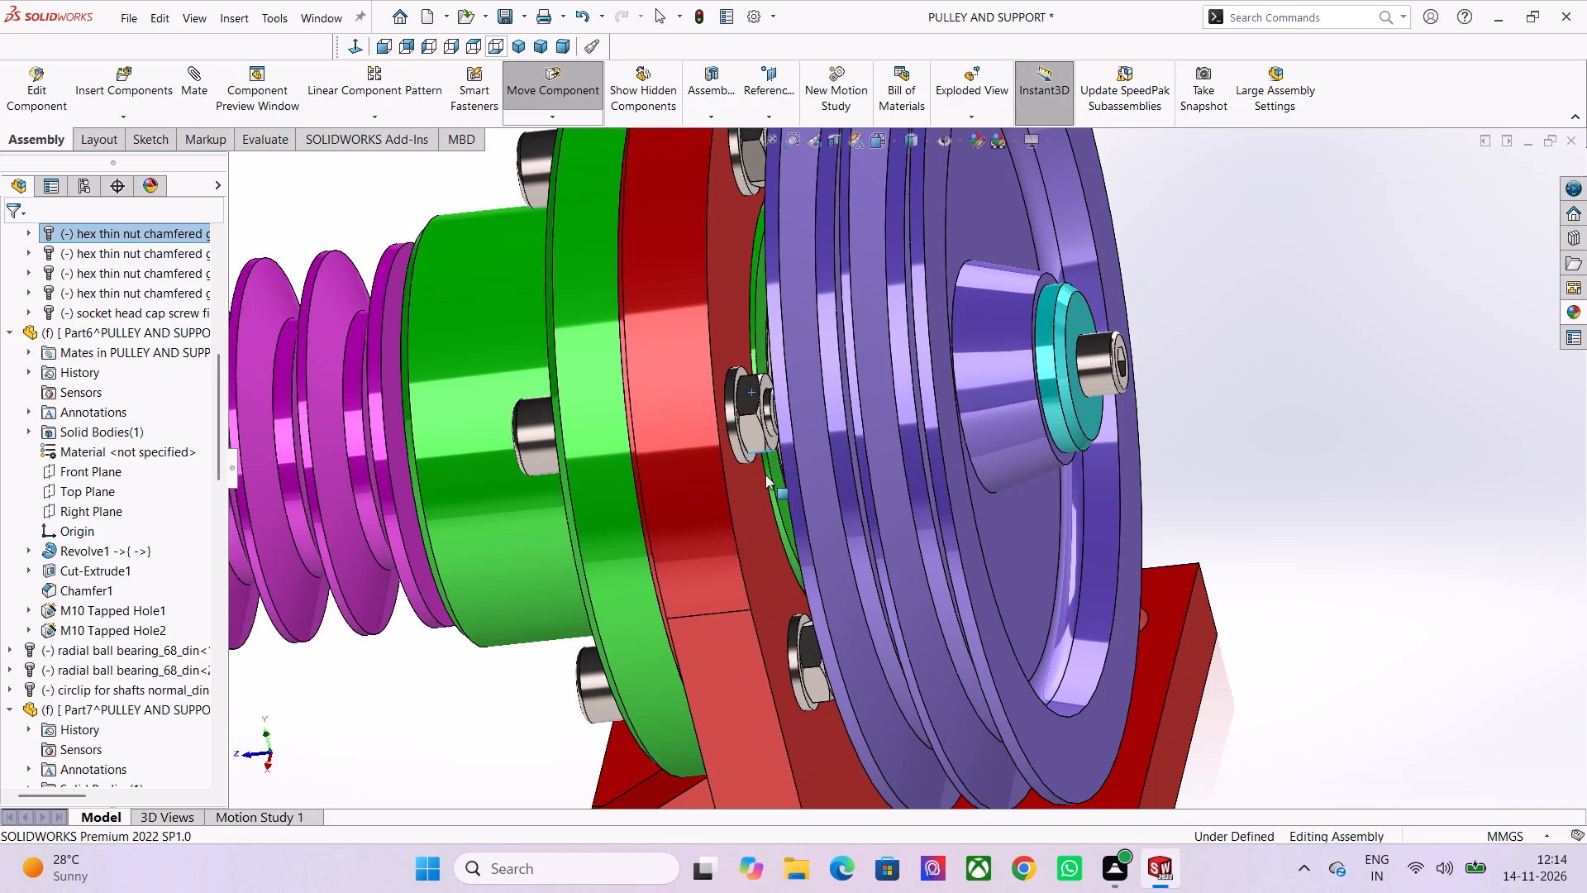
{"action": "left_click_drag", "start_coordinate": [765, 475], "coordinate": [742, 369]}
{"action": "left_click_drag", "start_coordinate": [742, 369], "coordinate": [769, 475]}
{"action": "left_click_drag", "start_coordinate": [769, 475], "coordinate": [765, 472]}
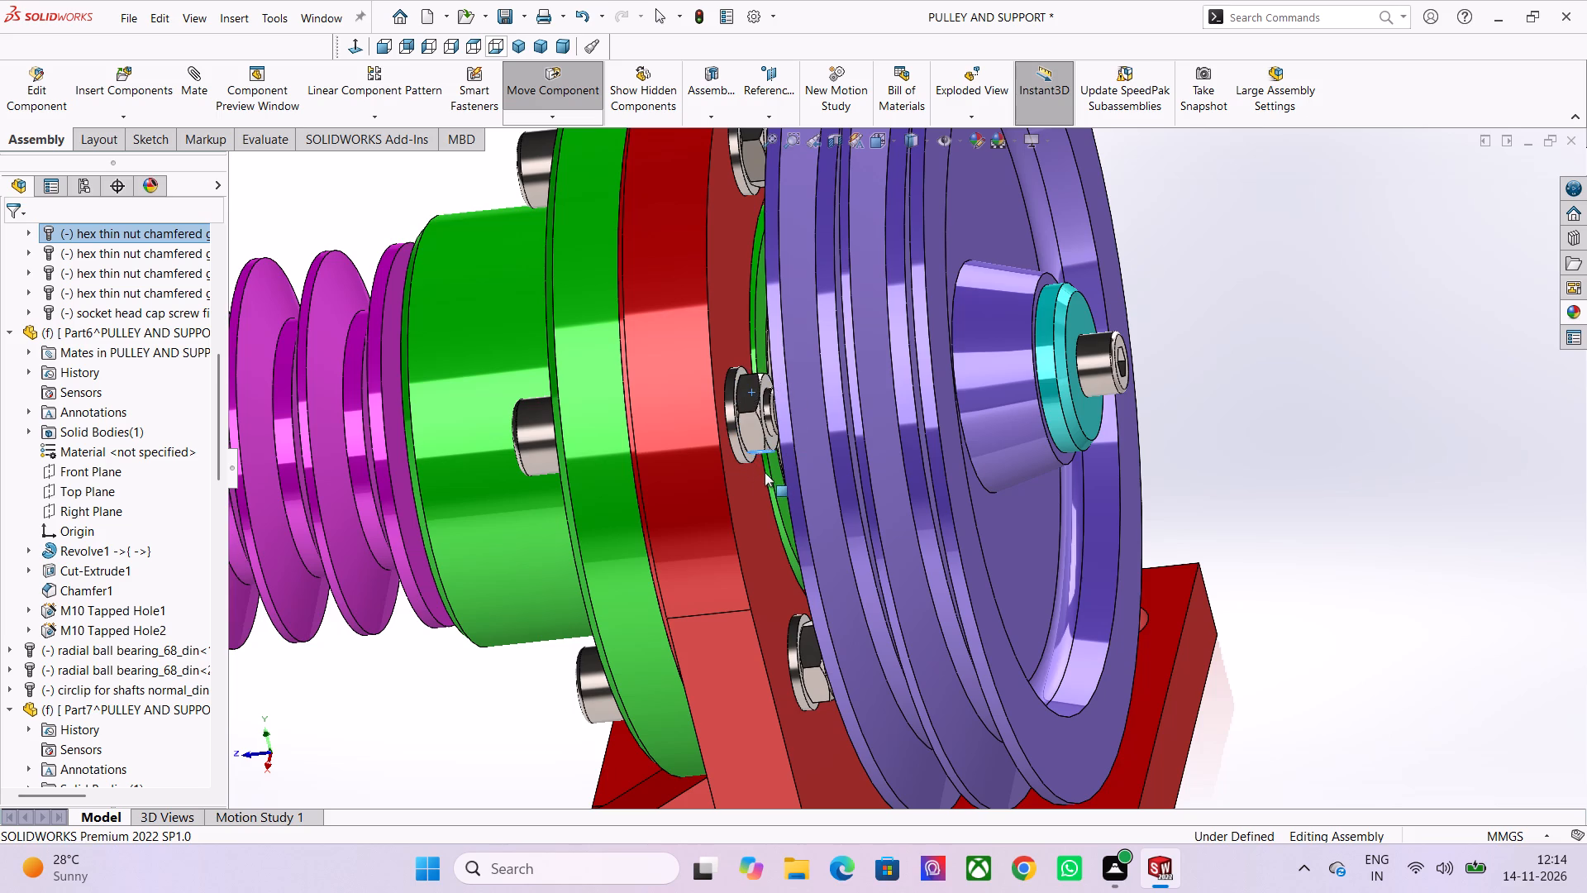
{"action": "left_click_drag", "start_coordinate": [765, 472], "coordinate": [759, 463]}
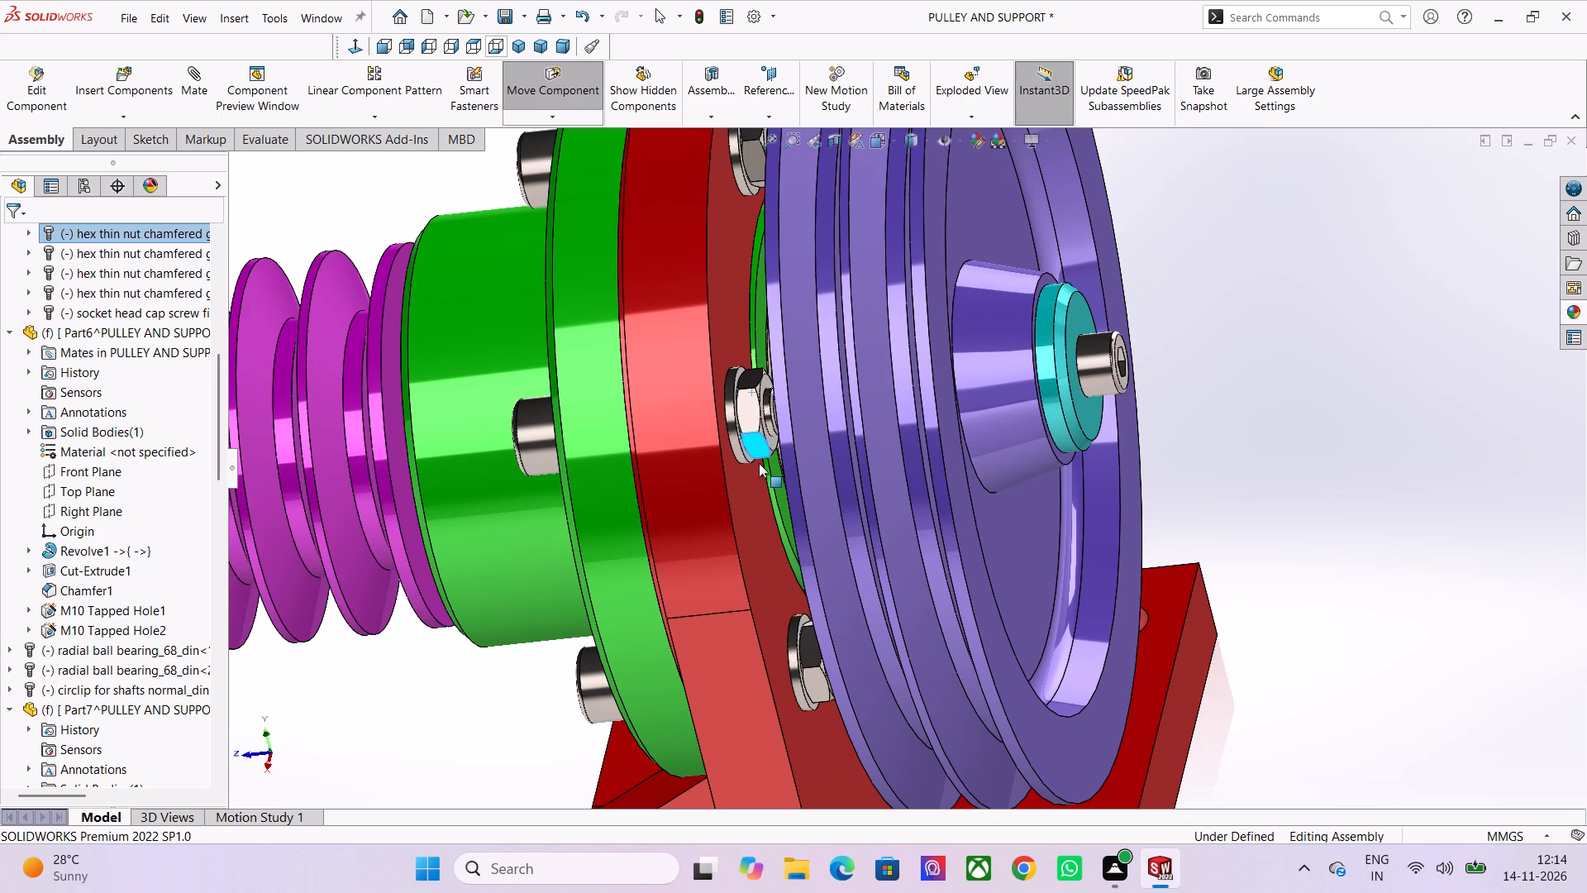
{"action": "left_click_drag", "start_coordinate": [759, 463], "coordinate": [778, 342]}
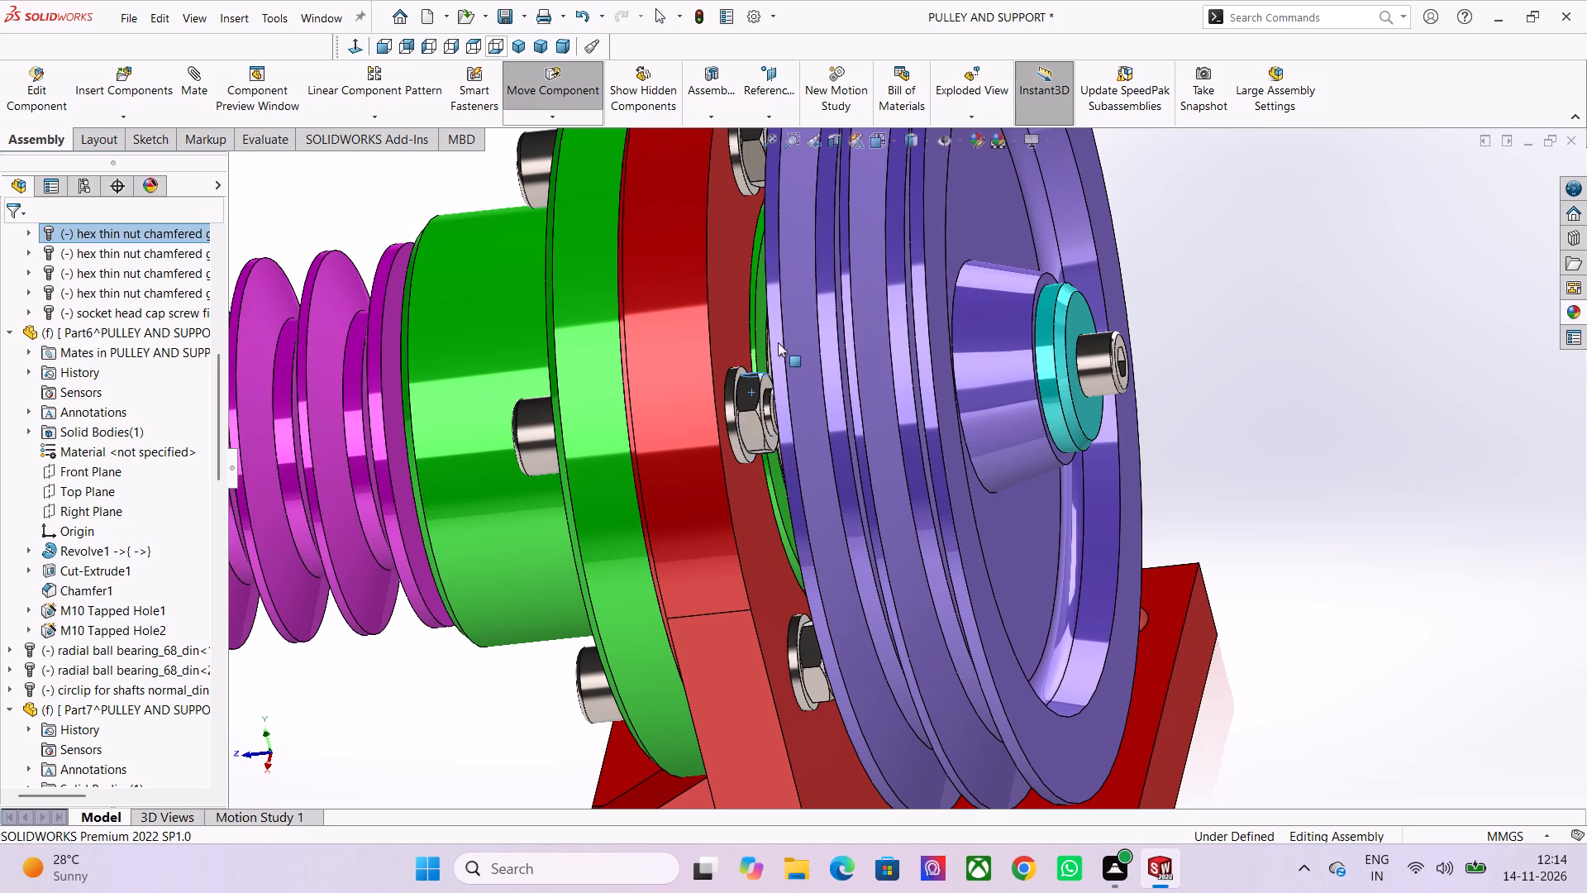
{"action": "left_click_drag", "start_coordinate": [778, 342], "coordinate": [758, 513]}
{"action": "left_click_drag", "start_coordinate": [758, 513], "coordinate": [758, 450]}
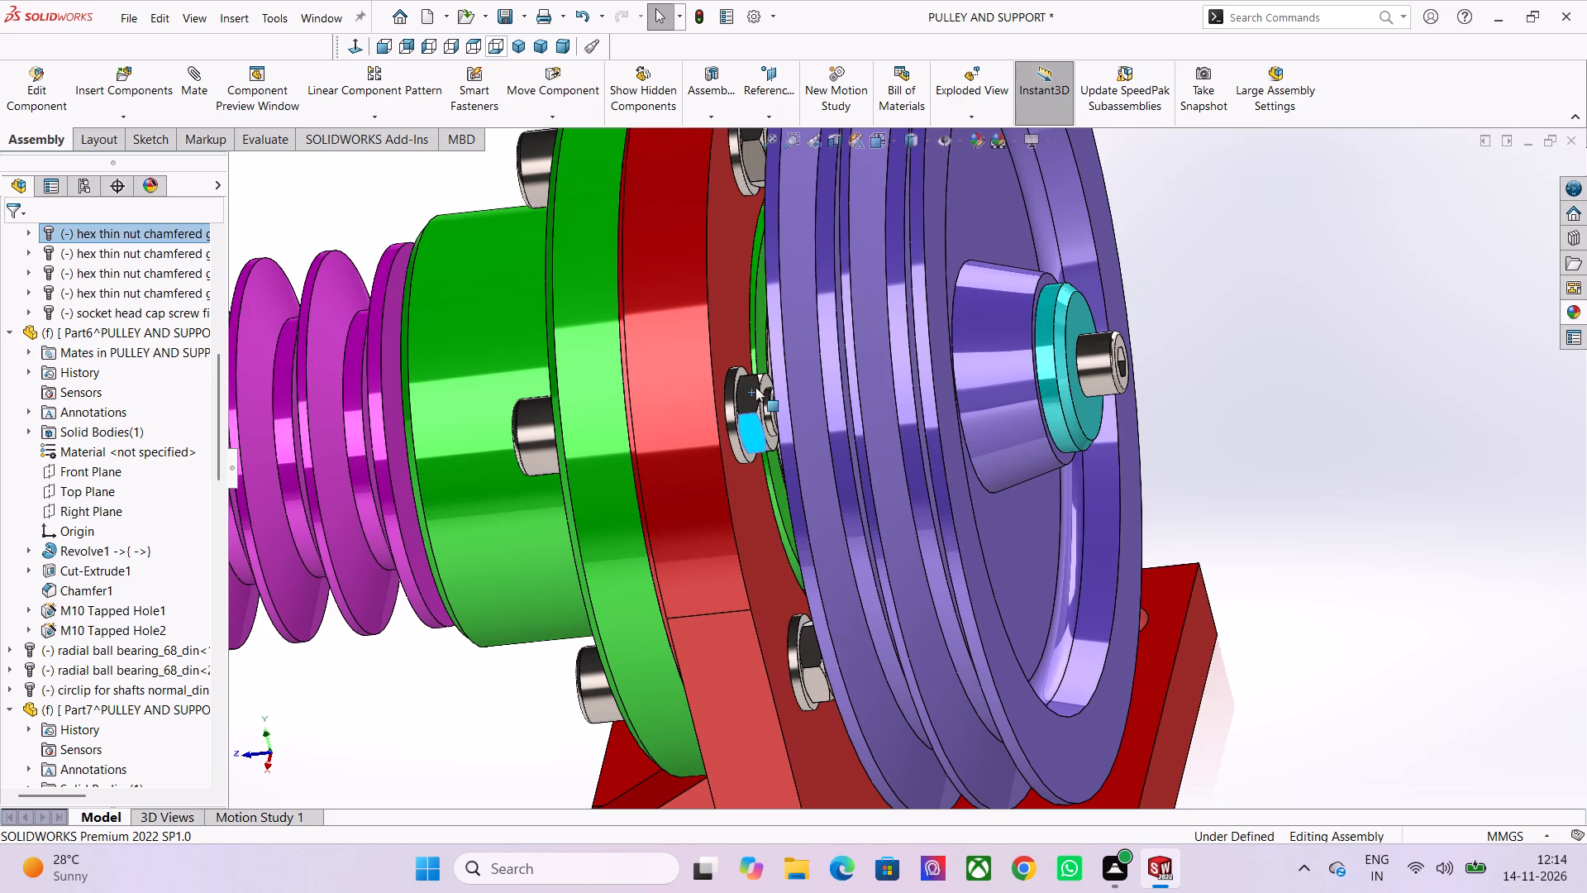
Clear the selection on the middle hex thin nut and rotate the nut back and forth about its bolt axis with wider sweeps.
{"action": "left_click", "coordinate": [755, 387]}
{"action": "left_click", "coordinate": [742, 431]}
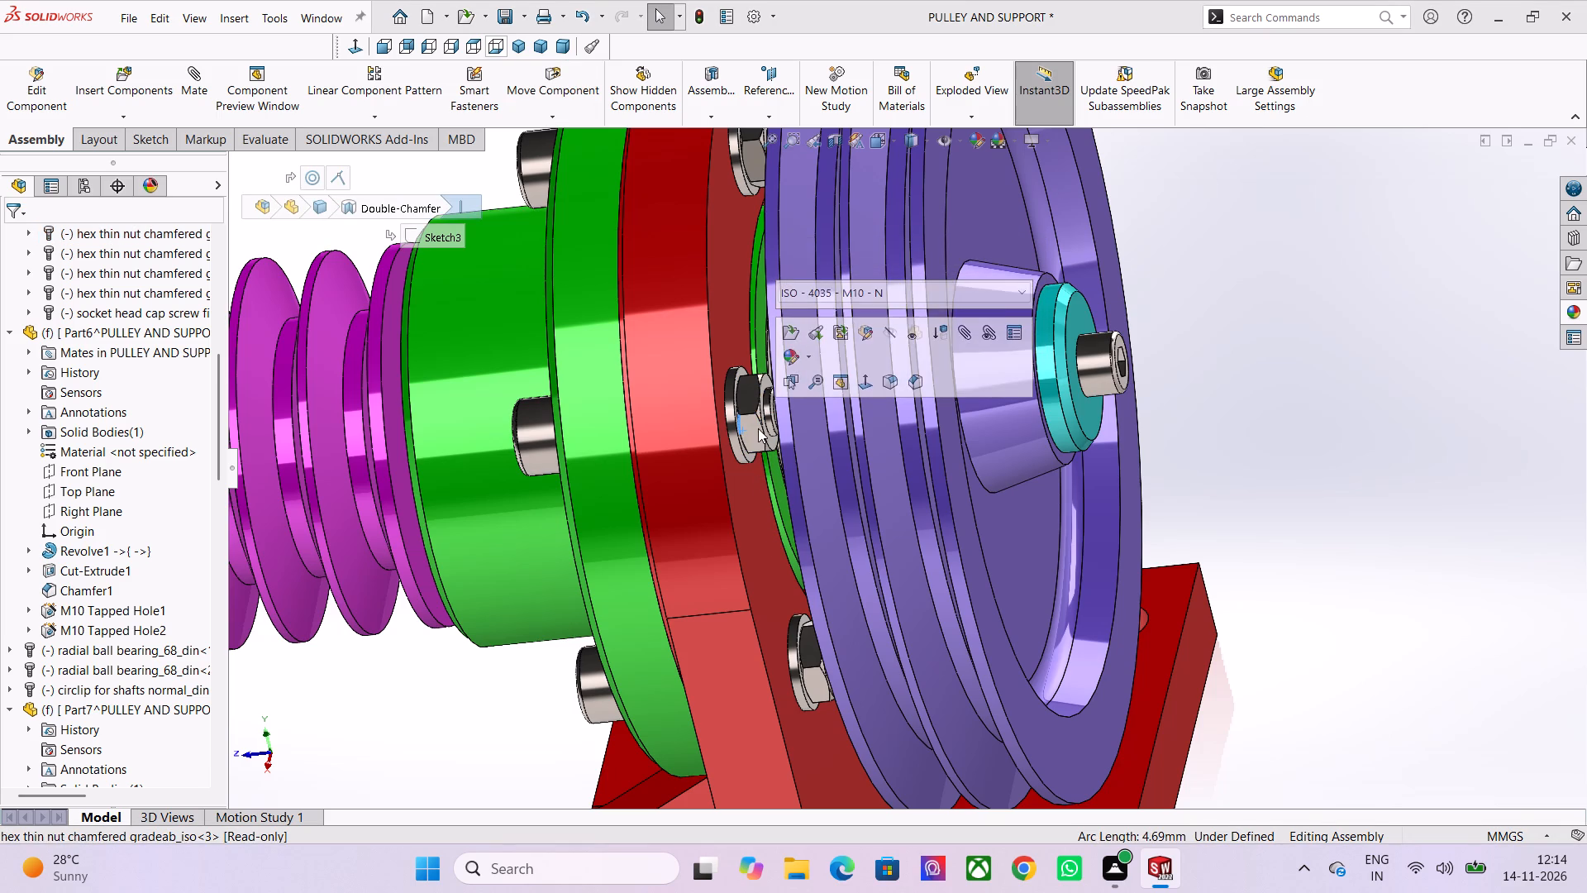
{"action": "left_click", "coordinate": [758, 442]}
{"action": "left_click", "coordinate": [750, 393]}
{"action": "left_click_drag", "start_coordinate": [750, 393], "coordinate": [751, 394]}
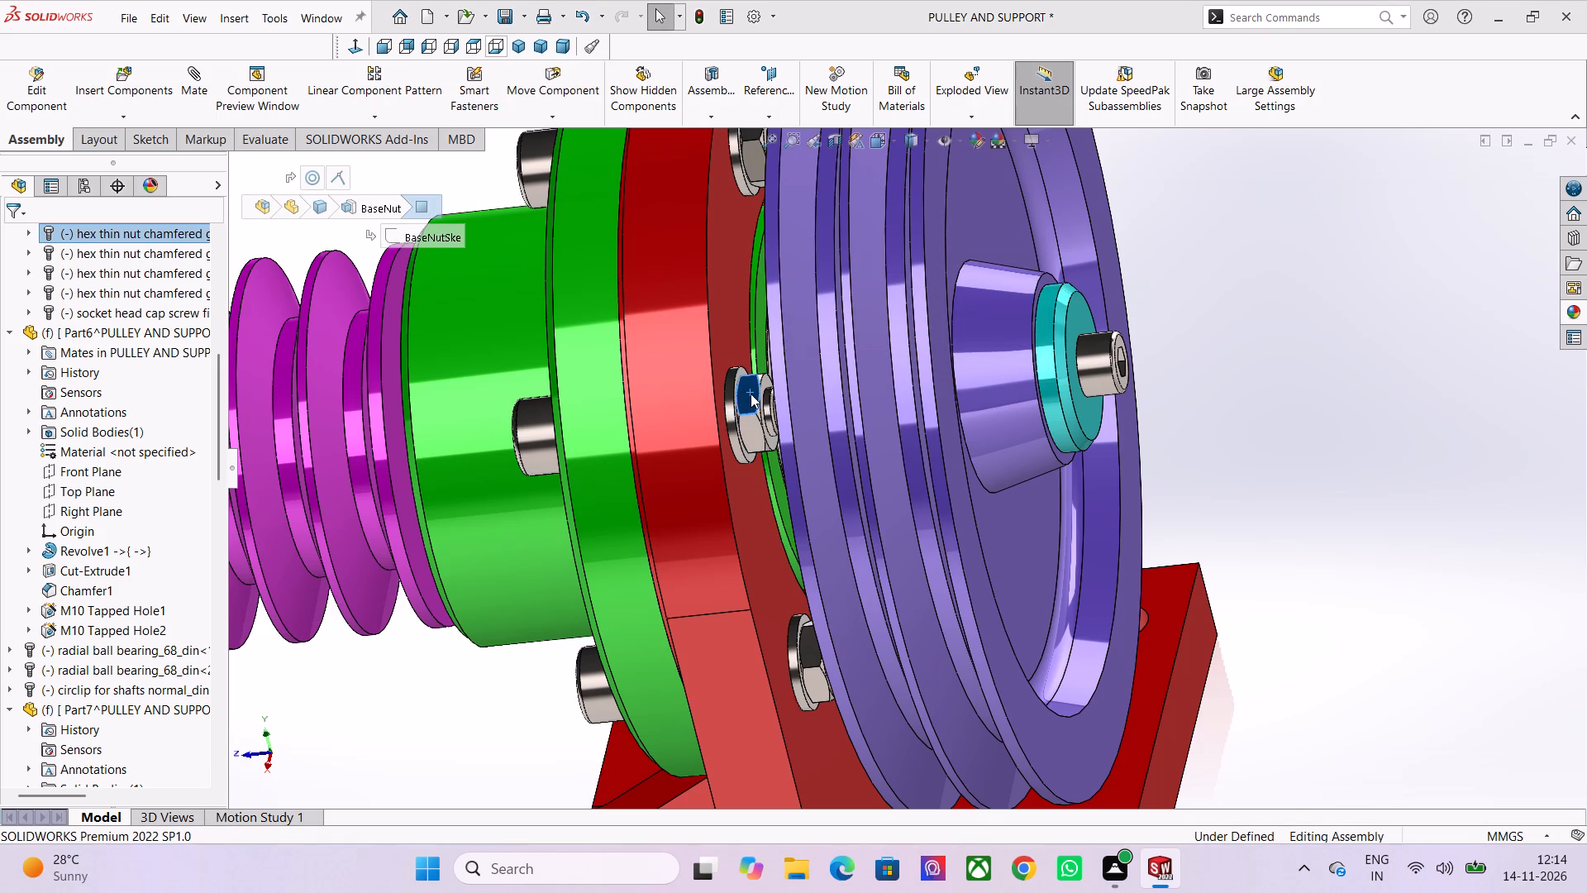
{"action": "left_click_drag", "start_coordinate": [751, 394], "coordinate": [759, 442]}
{"action": "left_click", "coordinate": [1235, 229]}
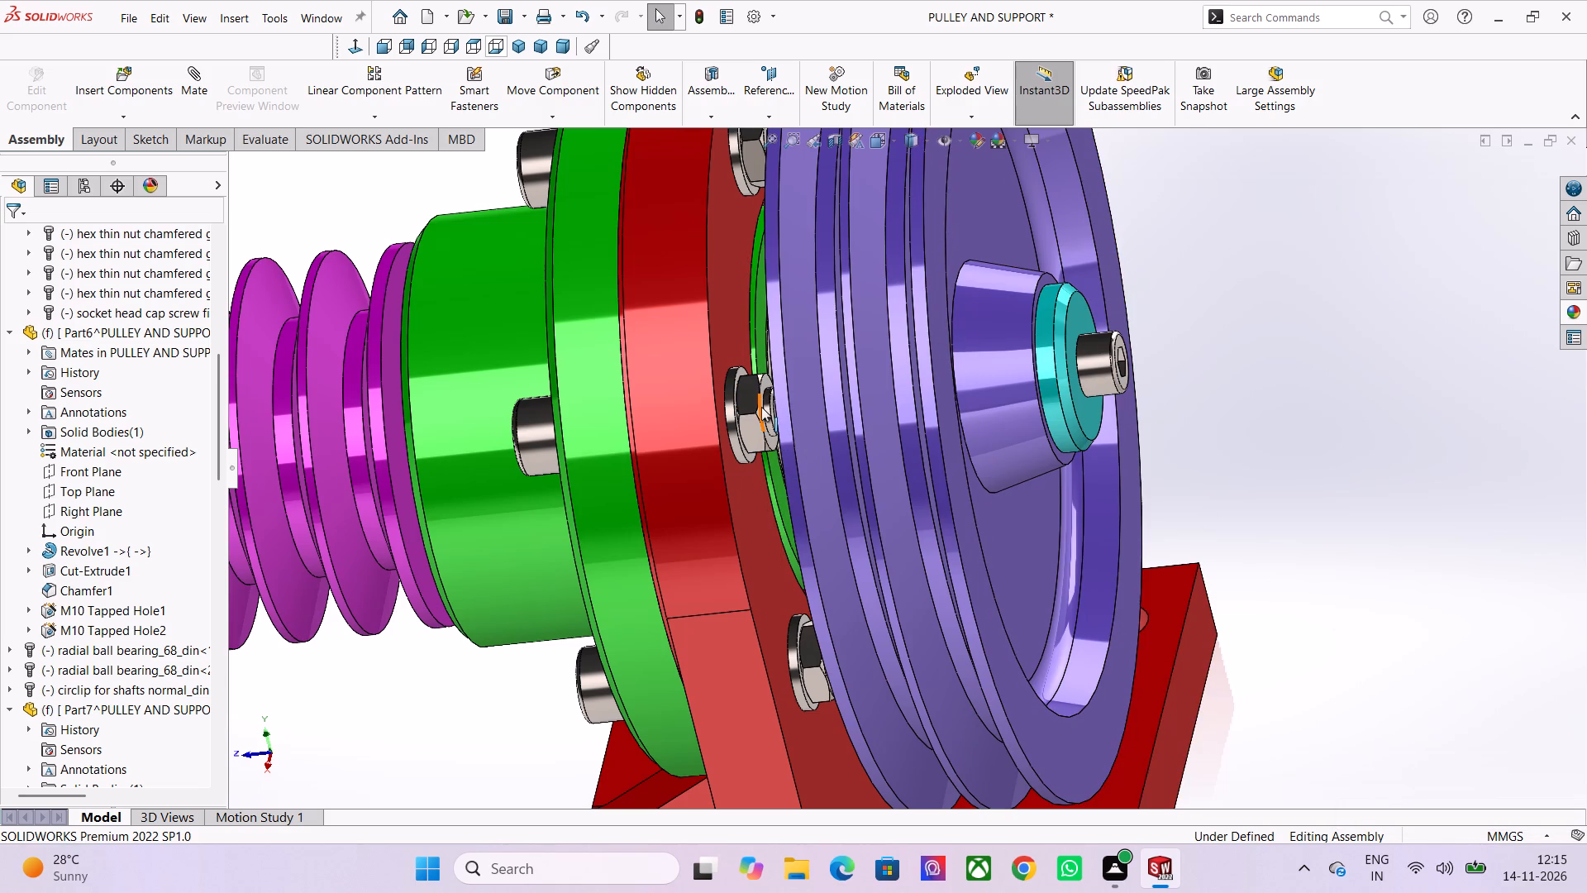
{"action": "left_click_drag", "start_coordinate": [749, 394], "coordinate": [801, 465]}
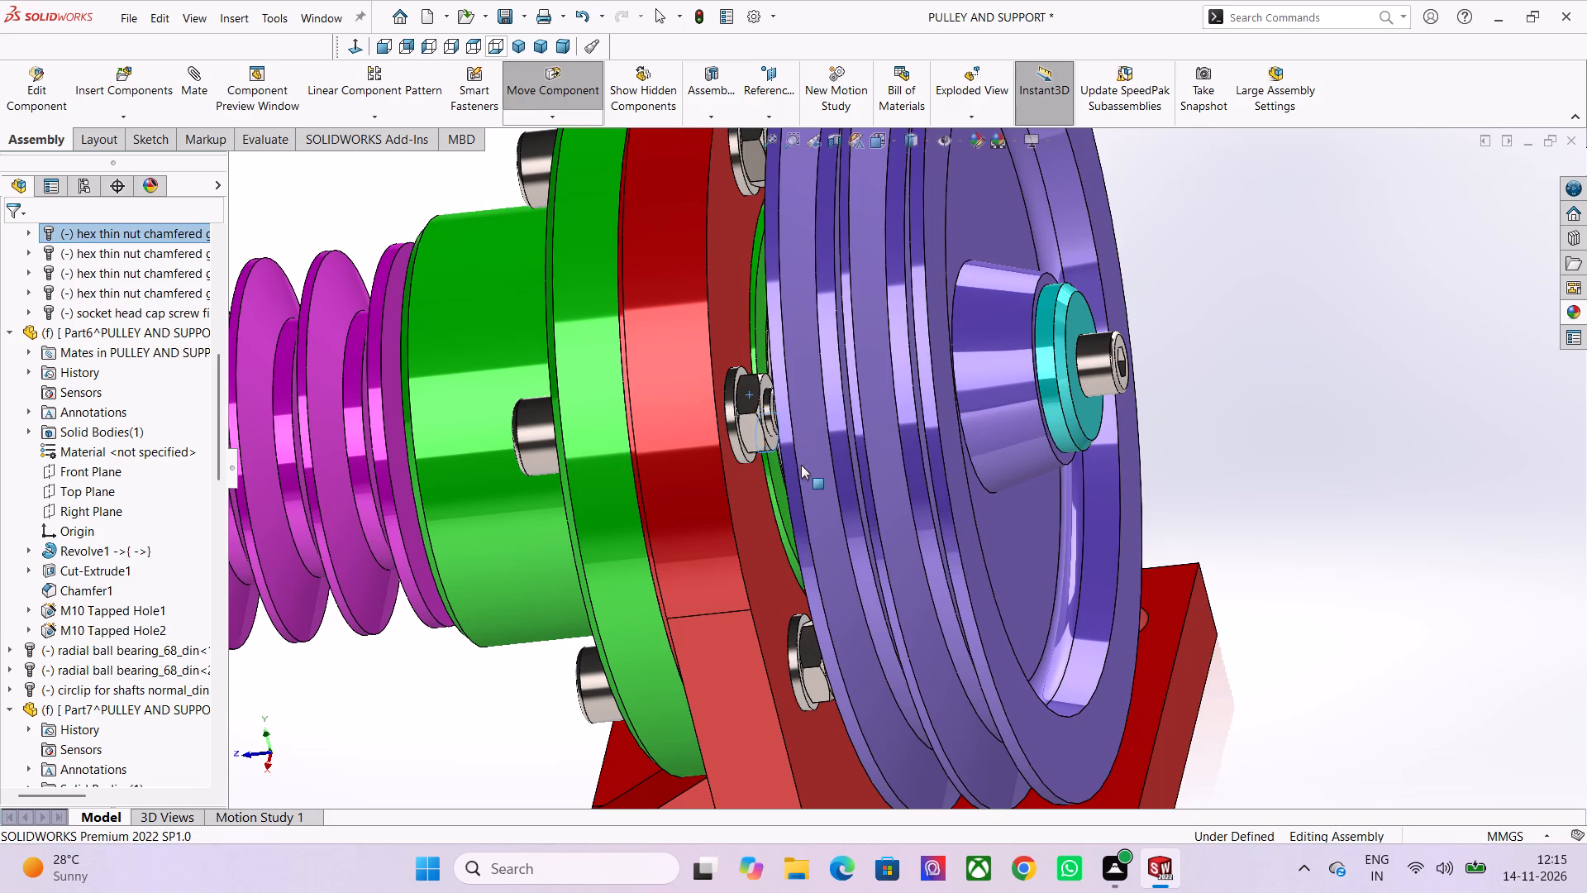
{"action": "left_click_drag", "start_coordinate": [801, 465], "coordinate": [717, 332]}
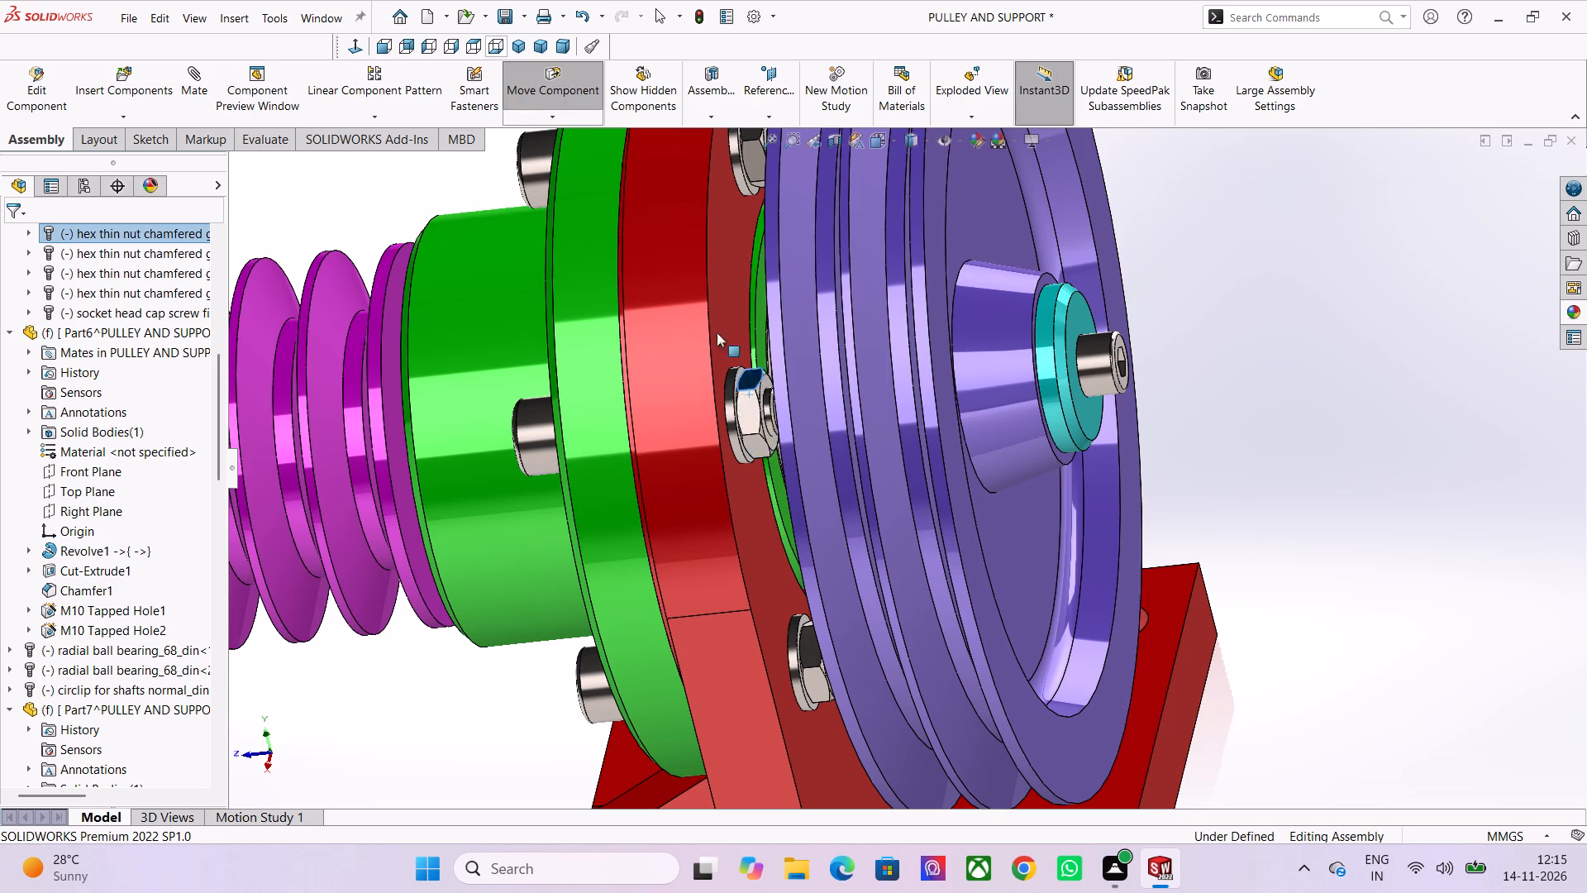
{"action": "left_click_drag", "start_coordinate": [717, 332], "coordinate": [782, 525]}
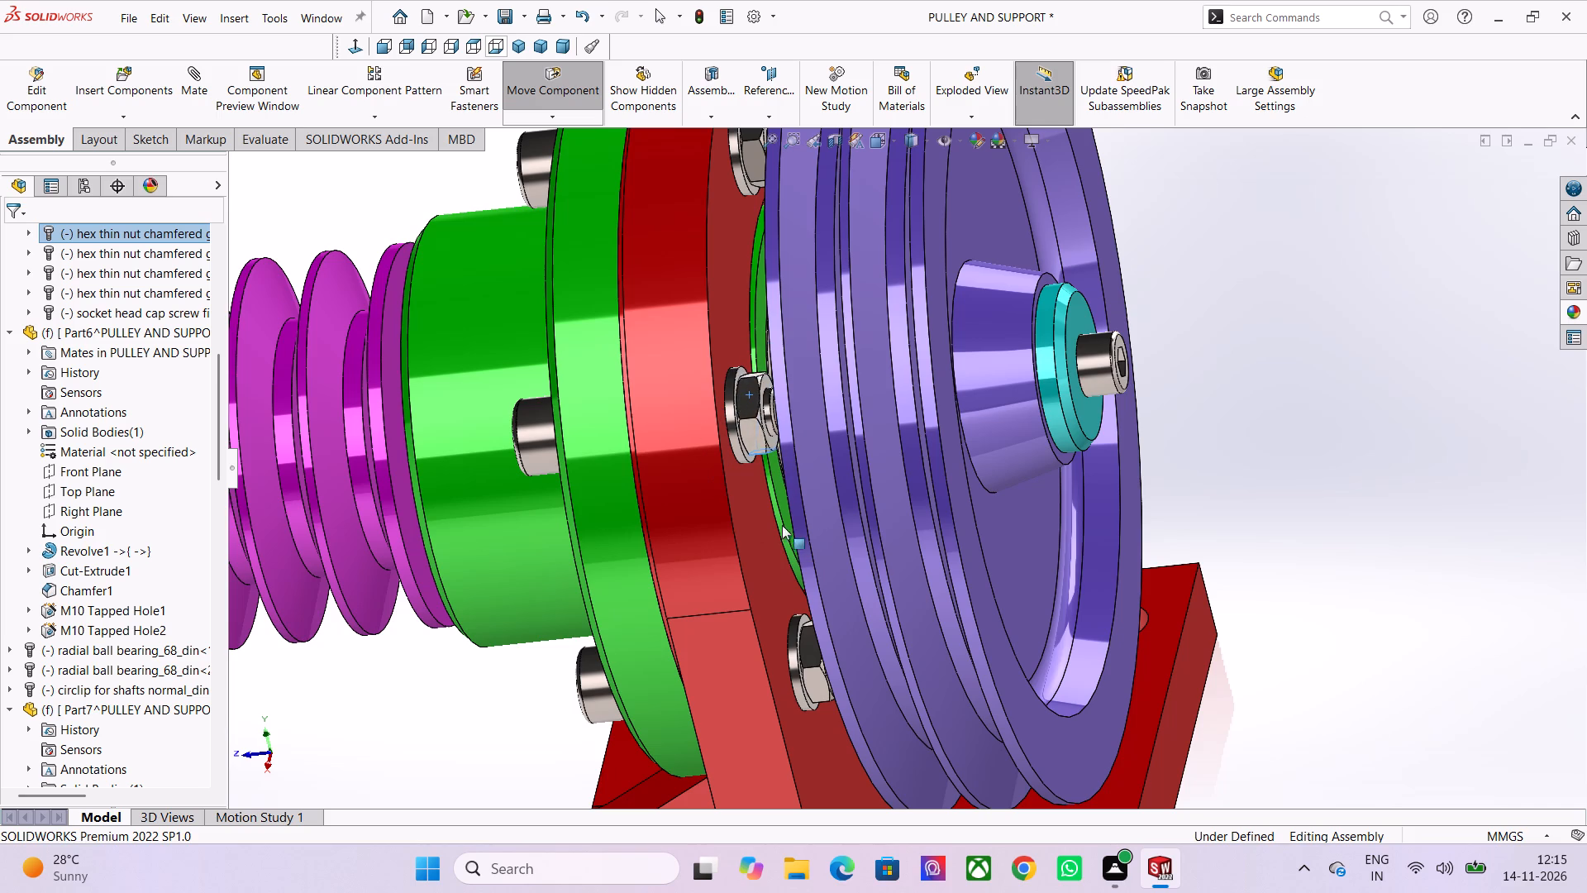
{"action": "left_click_drag", "start_coordinate": [782, 525], "coordinate": [778, 609]}
{"action": "left_click_drag", "start_coordinate": [778, 609], "coordinate": [800, 528]}
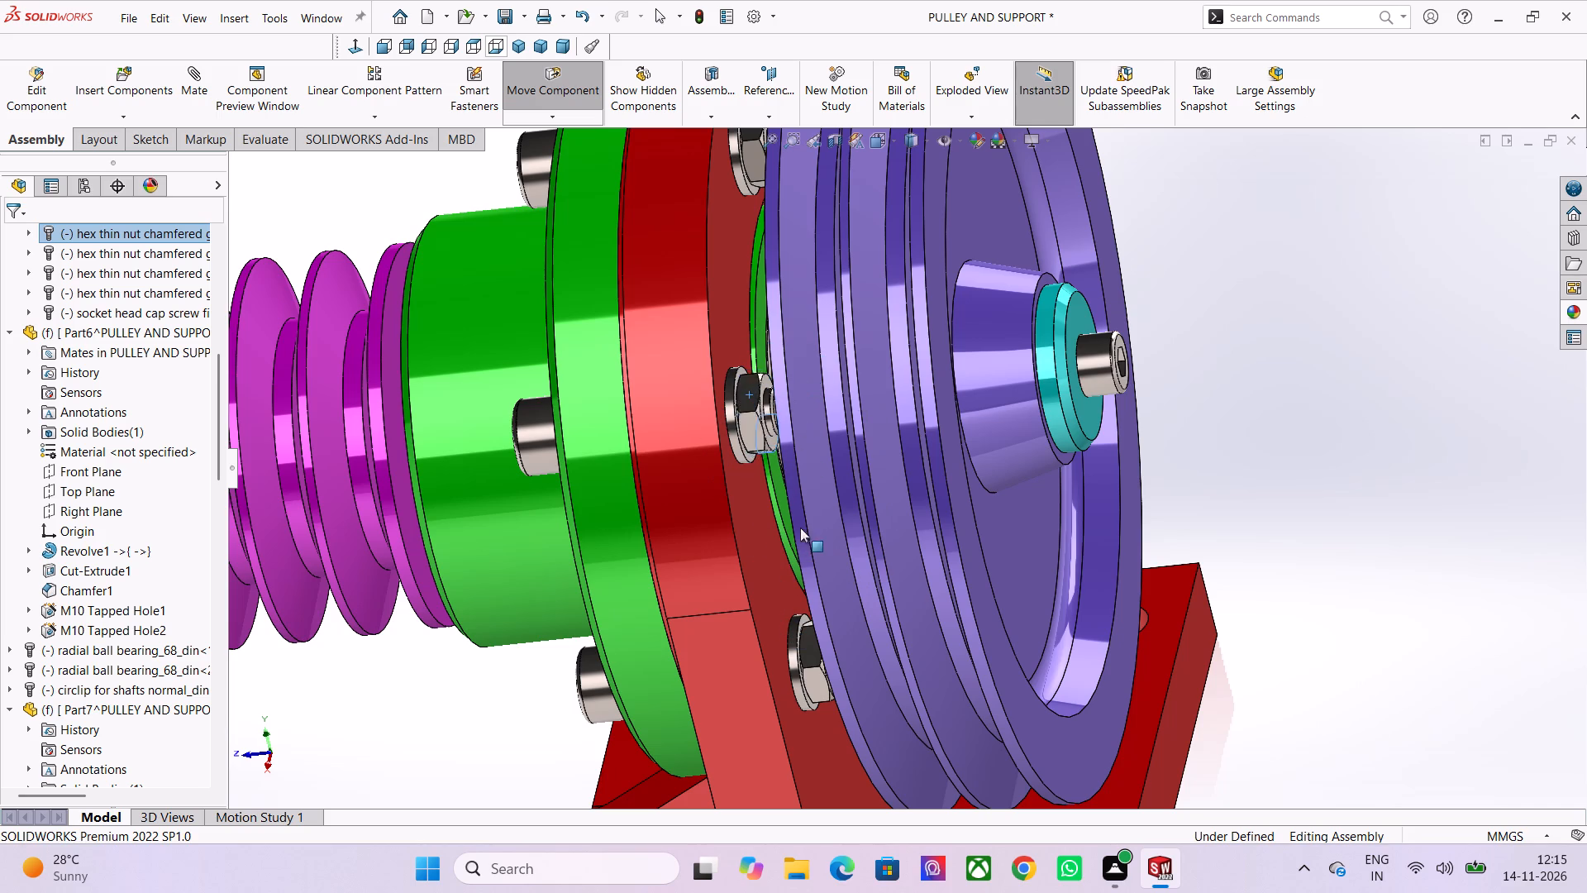
{"action": "left_click_drag", "start_coordinate": [800, 528], "coordinate": [775, 391]}
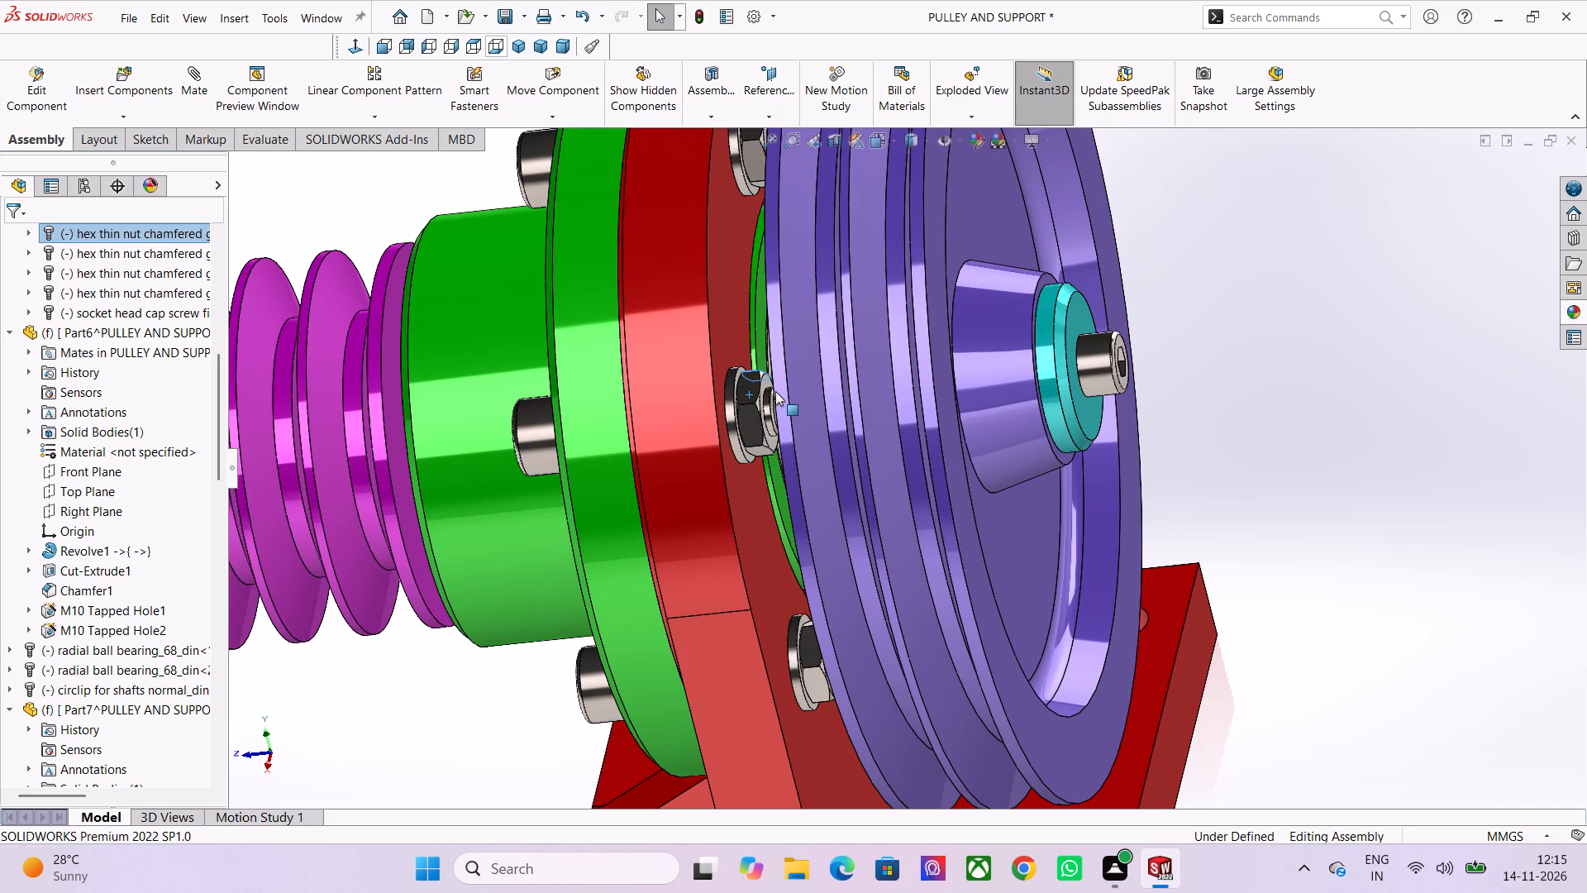
Rotate the same hex thin nut about its bolt axis with both pulleys in view, and try it again close up.
{"action": "scroll", "coordinate": [606, 409], "scroll_direction": "down", "scroll_amount": 2}
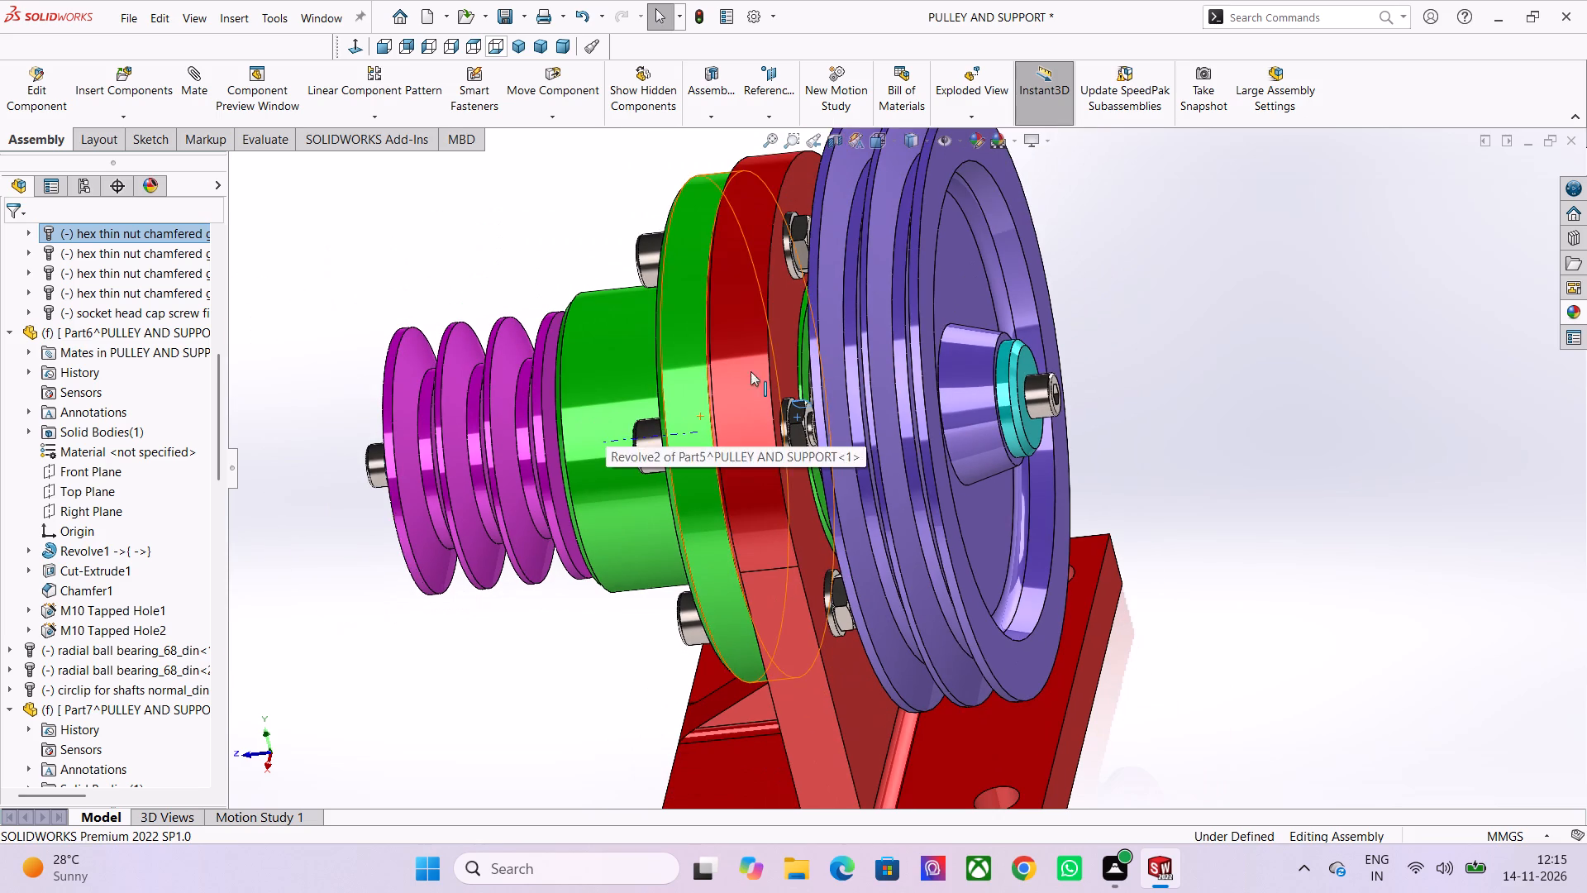
{"action": "left_click", "coordinate": [1108, 356]}
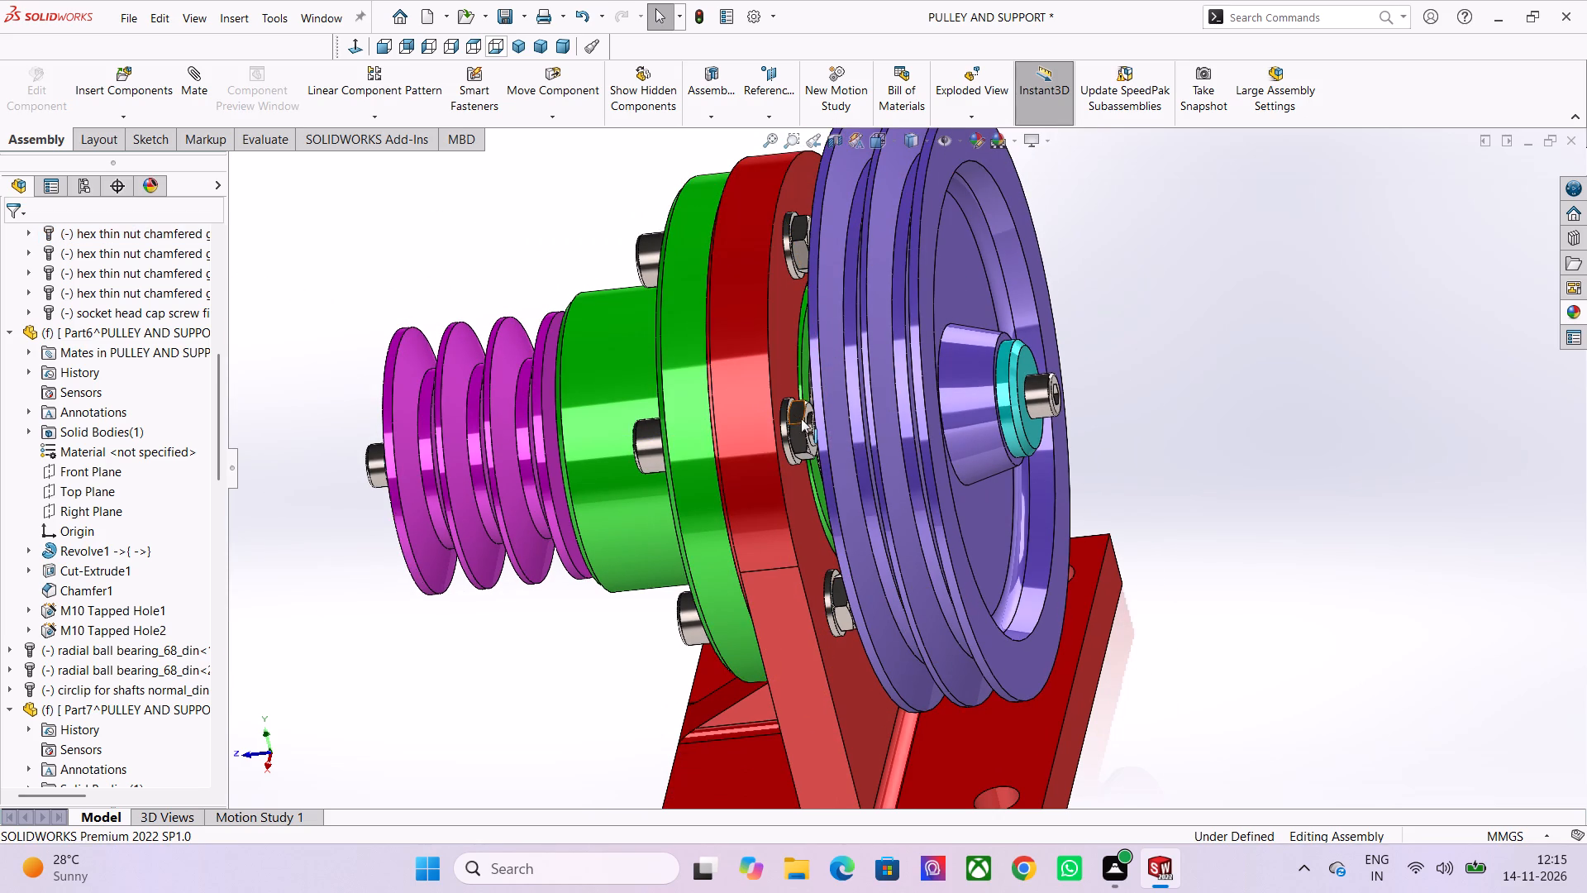
{"action": "left_click_drag", "start_coordinate": [795, 406], "coordinate": [832, 428]}
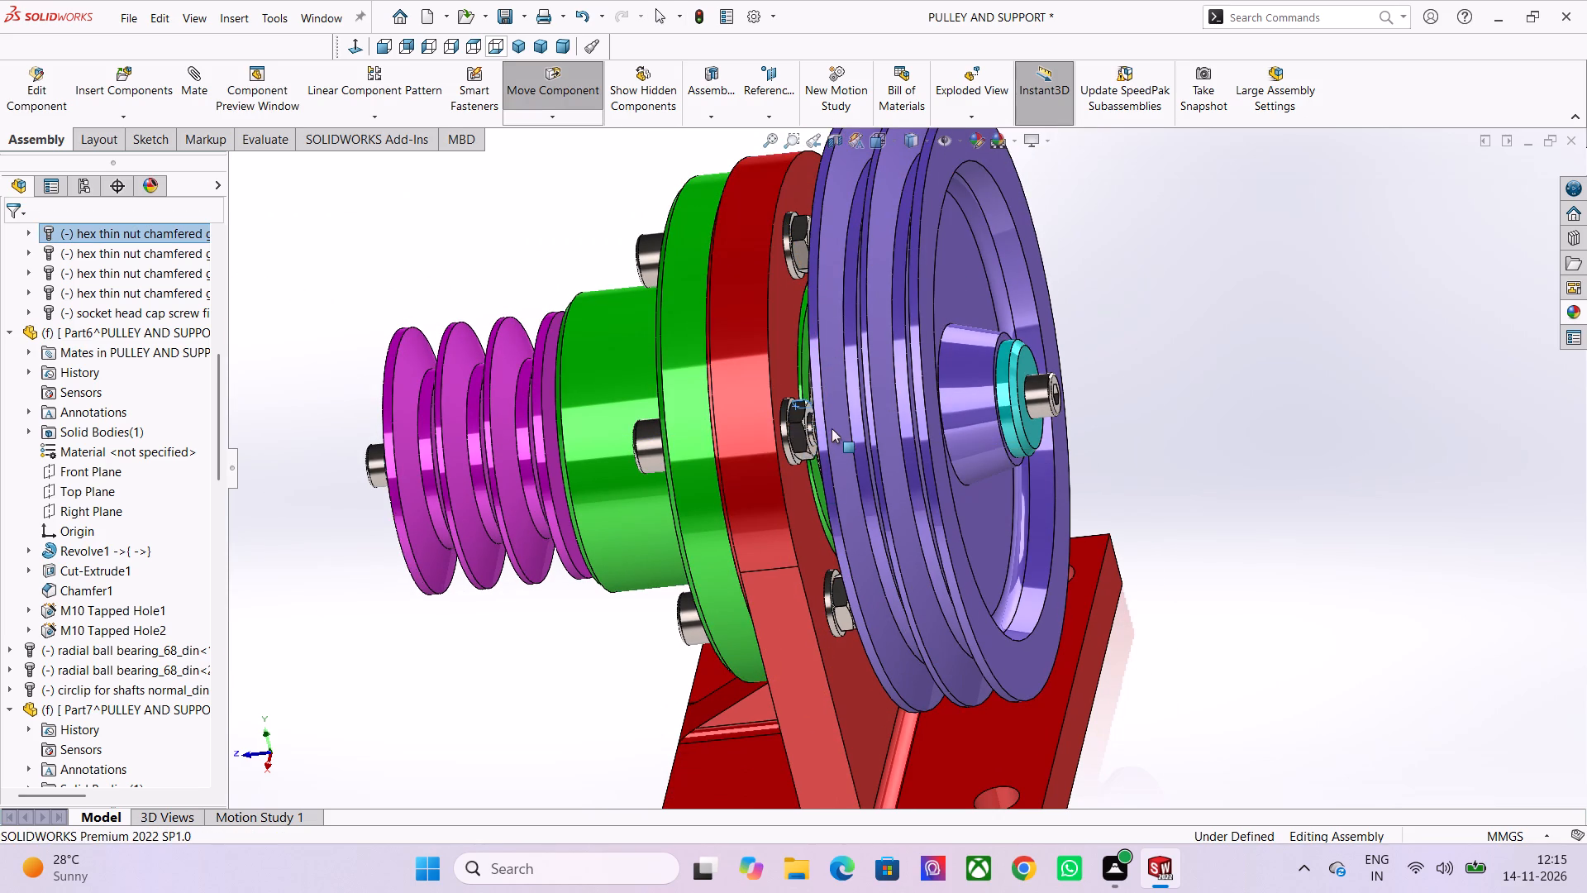
{"action": "left_click_drag", "start_coordinate": [832, 428], "coordinate": [803, 488]}
{"action": "scroll", "coordinate": [810, 389], "scroll_direction": "up", "scroll_amount": 4}
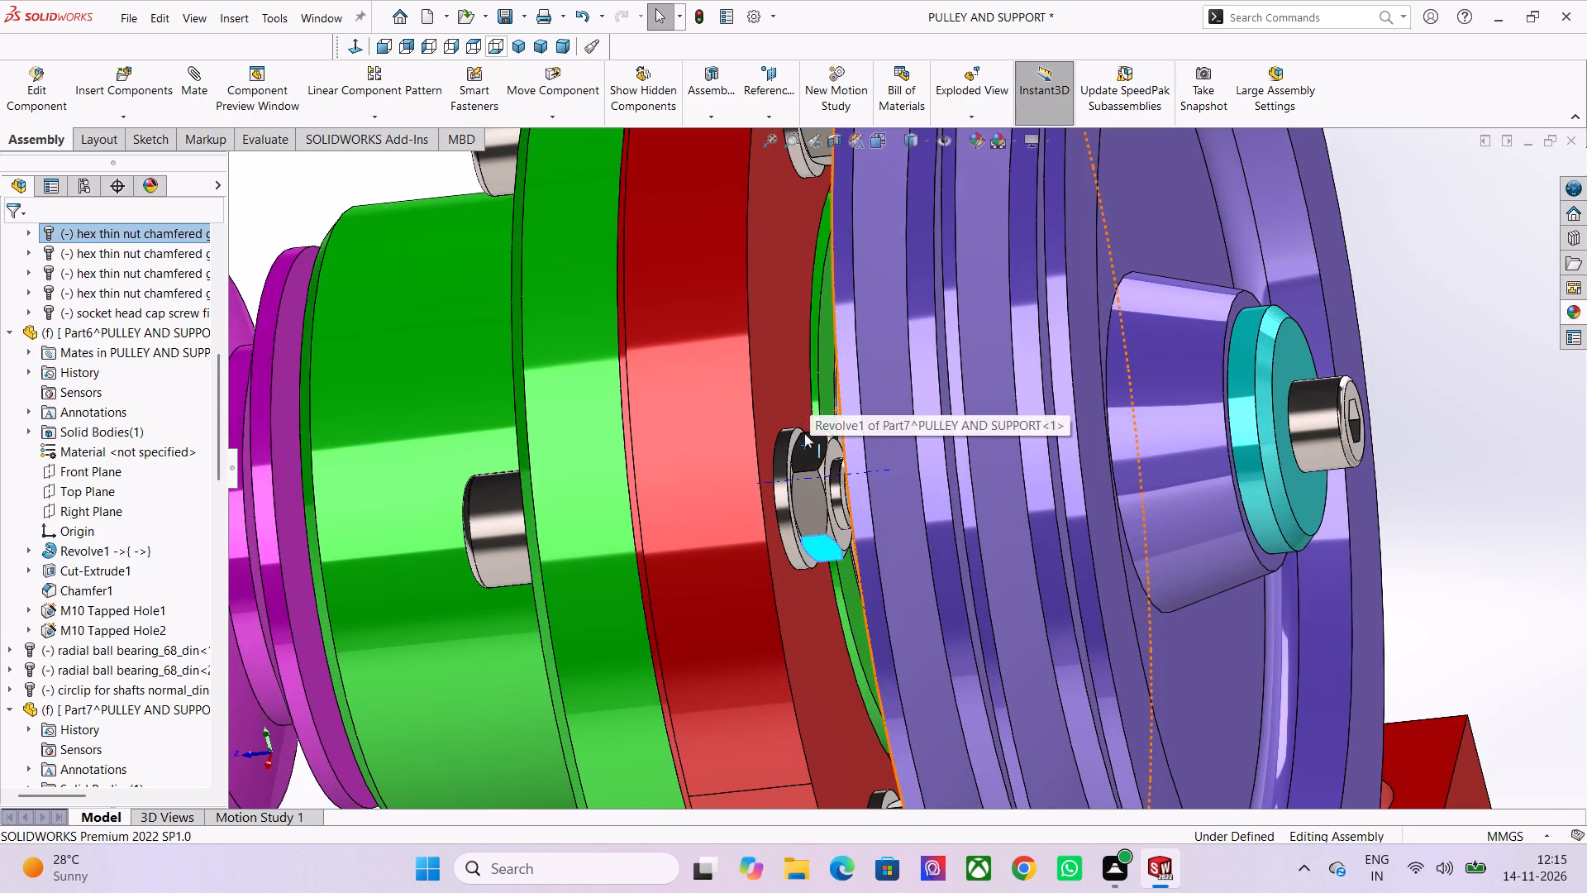
{"action": "left_click_drag", "start_coordinate": [808, 499], "coordinate": [824, 593]}
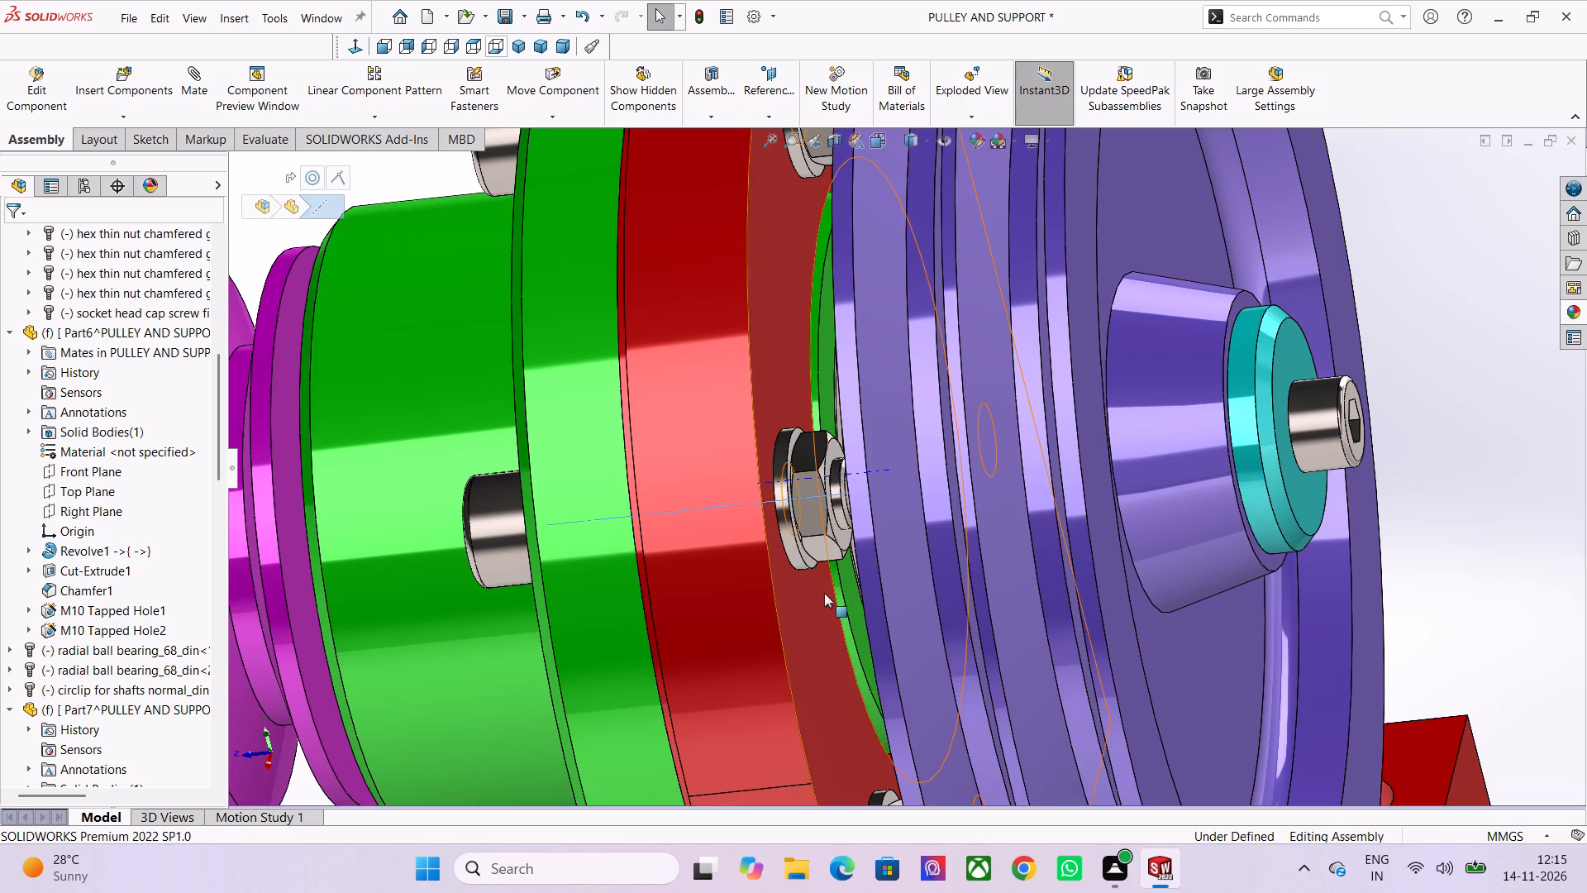
Clear the selection and rotate the middle hex thin nut between the red support and large purple pulley about its bolt axis.
{"action": "key", "text": "Escape"}
{"action": "key", "text": "Escape"}
{"action": "key", "text": "Escape"}
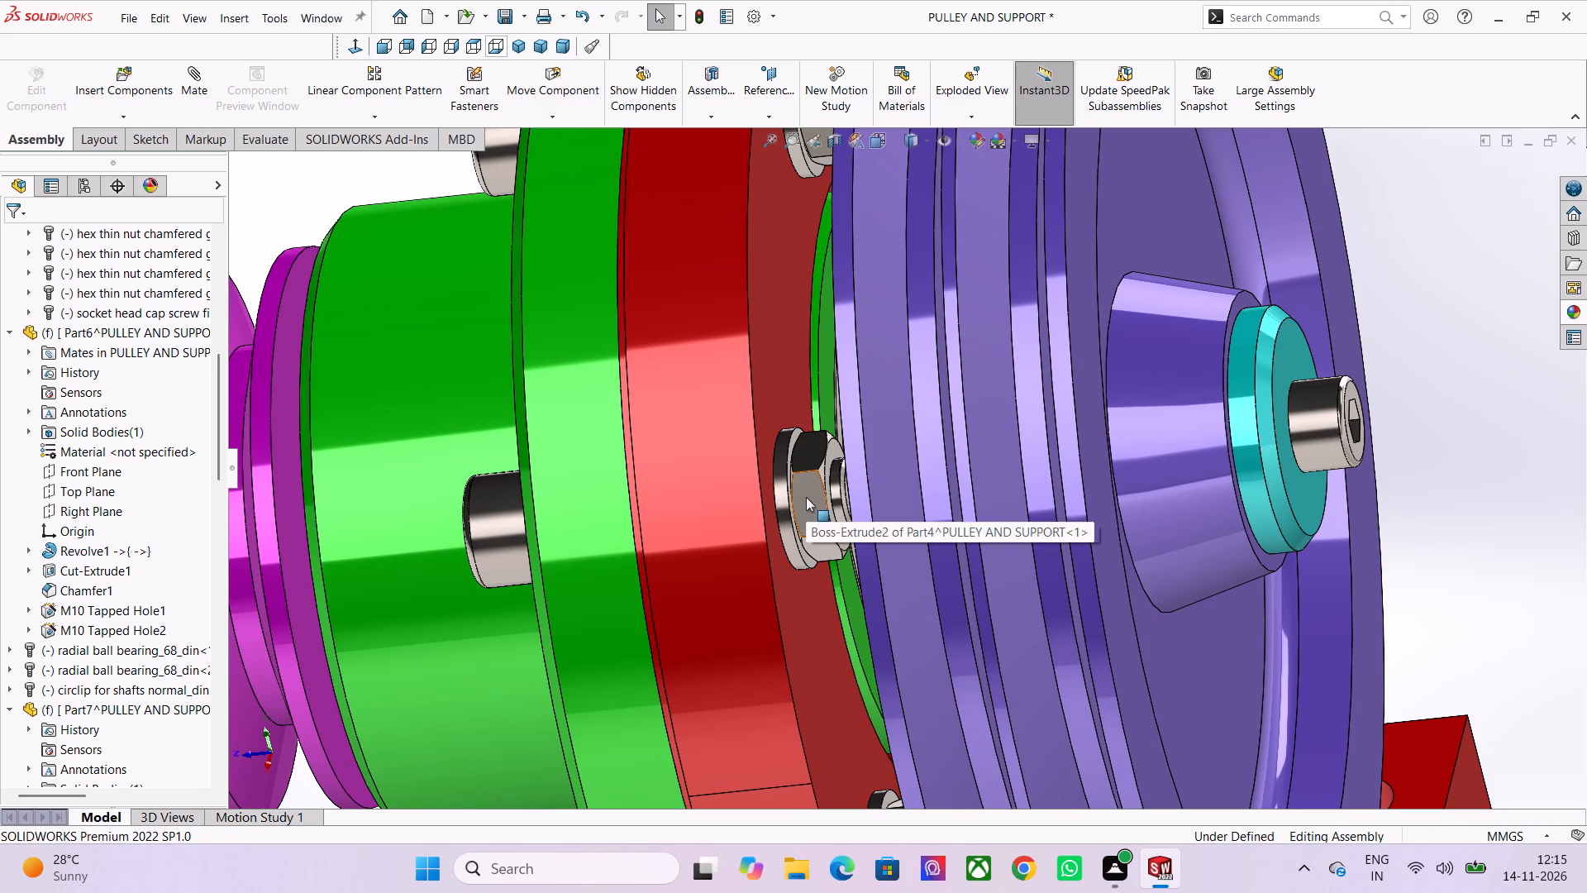
{"action": "left_click", "coordinate": [806, 497]}
{"action": "left_click_drag", "start_coordinate": [810, 489], "coordinate": [815, 540]}
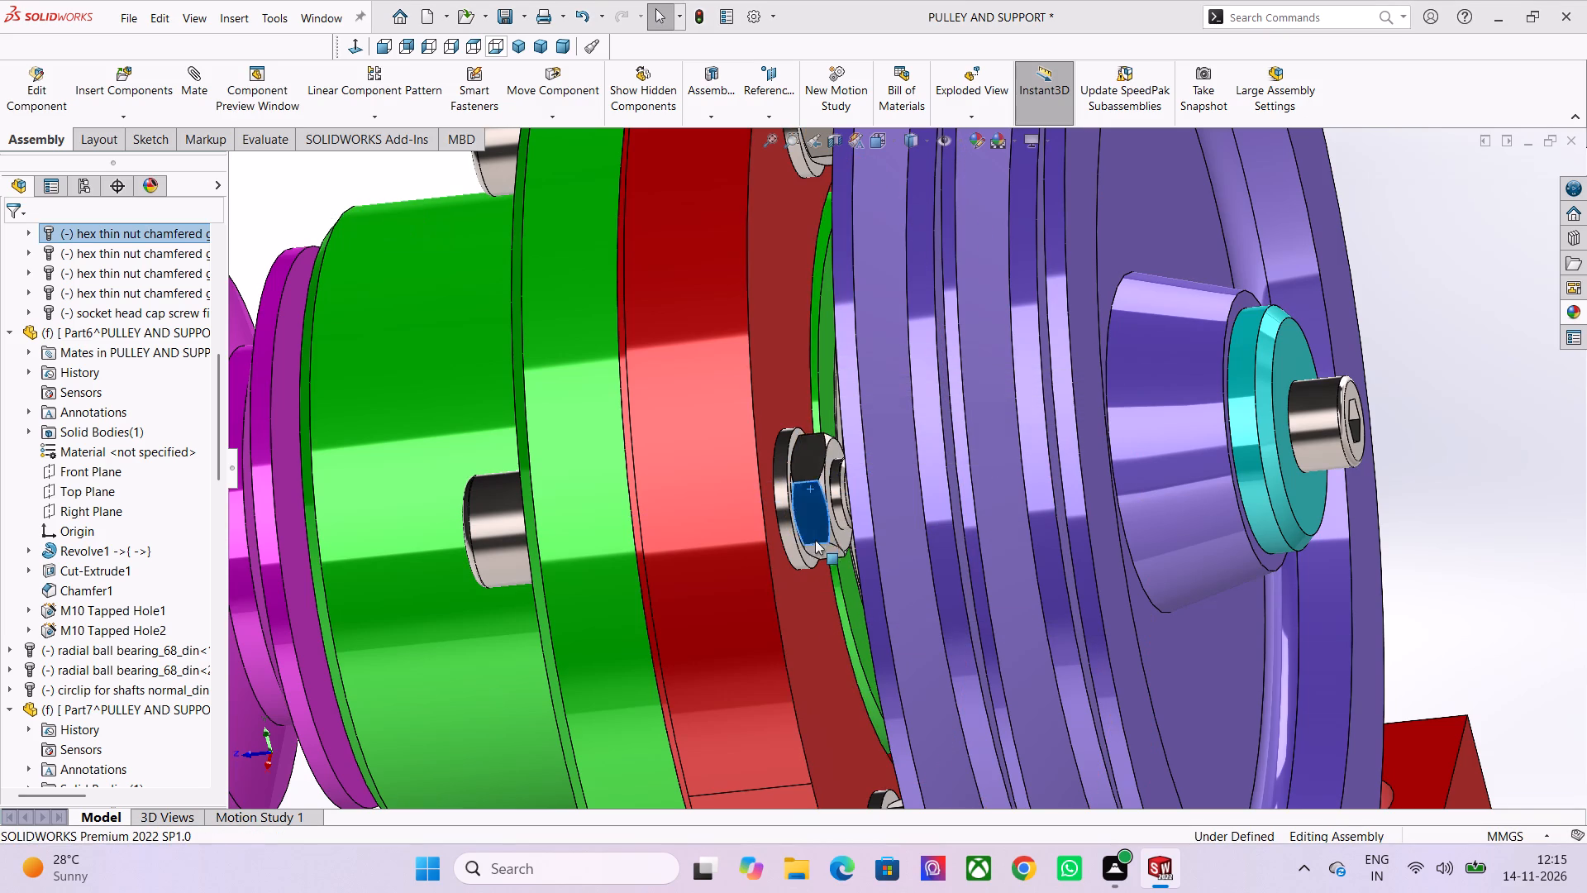
{"action": "left_click_drag", "start_coordinate": [815, 540], "coordinate": [848, 446]}
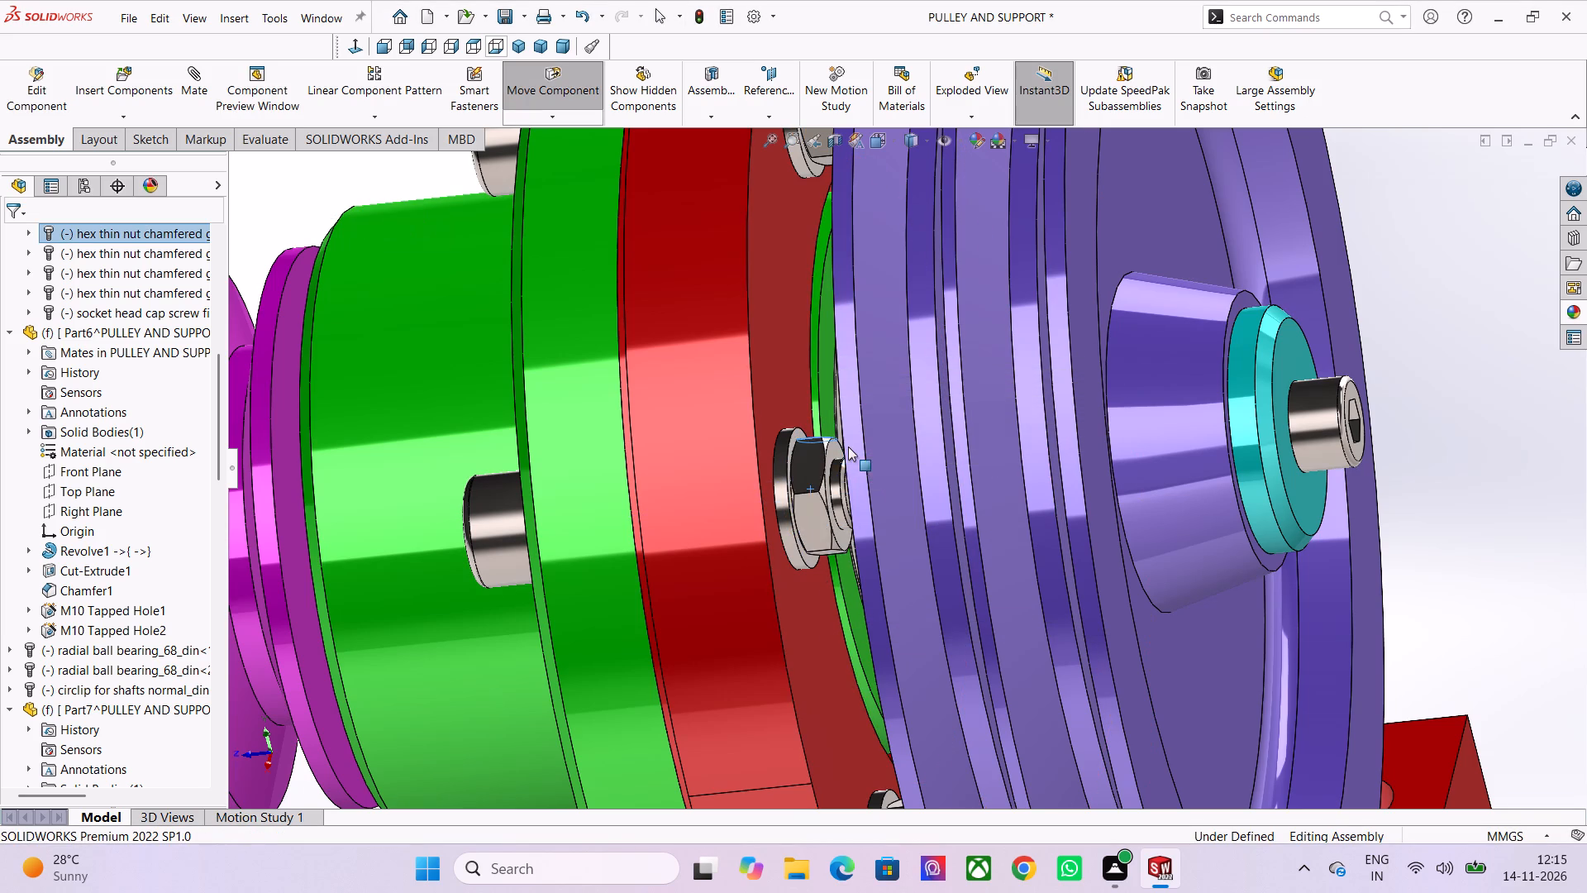
{"action": "left_click_drag", "start_coordinate": [848, 446], "coordinate": [827, 455]}
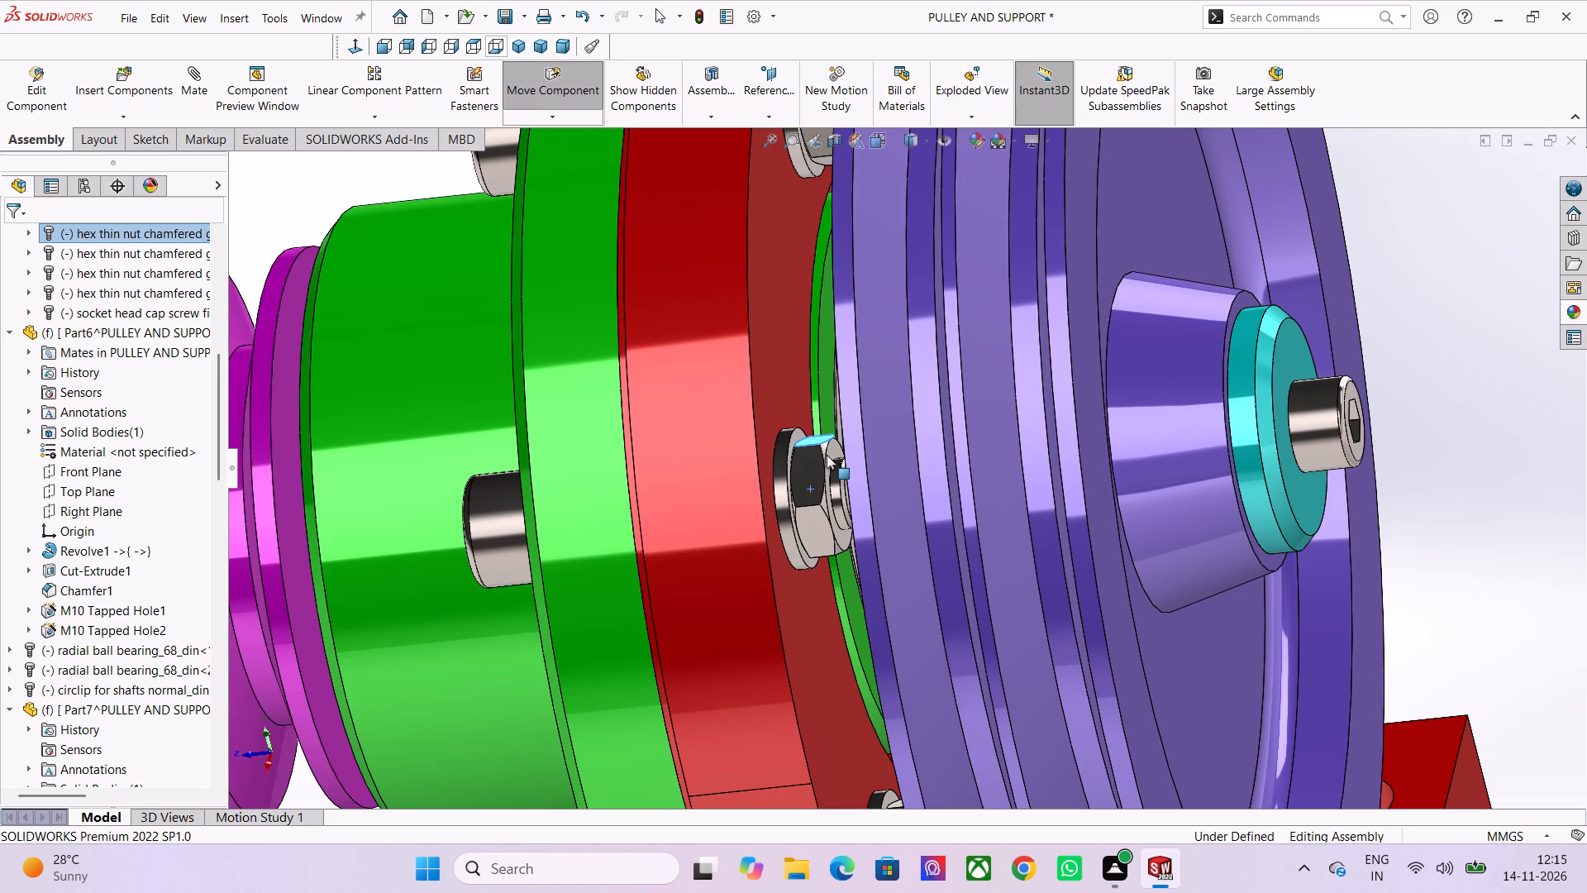
{"action": "key", "text": "Escape"}
Turn the same hex thin nut back and forth about its bolt axis by its side faces and clear the selection.
{"action": "left_click_drag", "start_coordinate": [802, 473], "coordinate": [817, 550]}
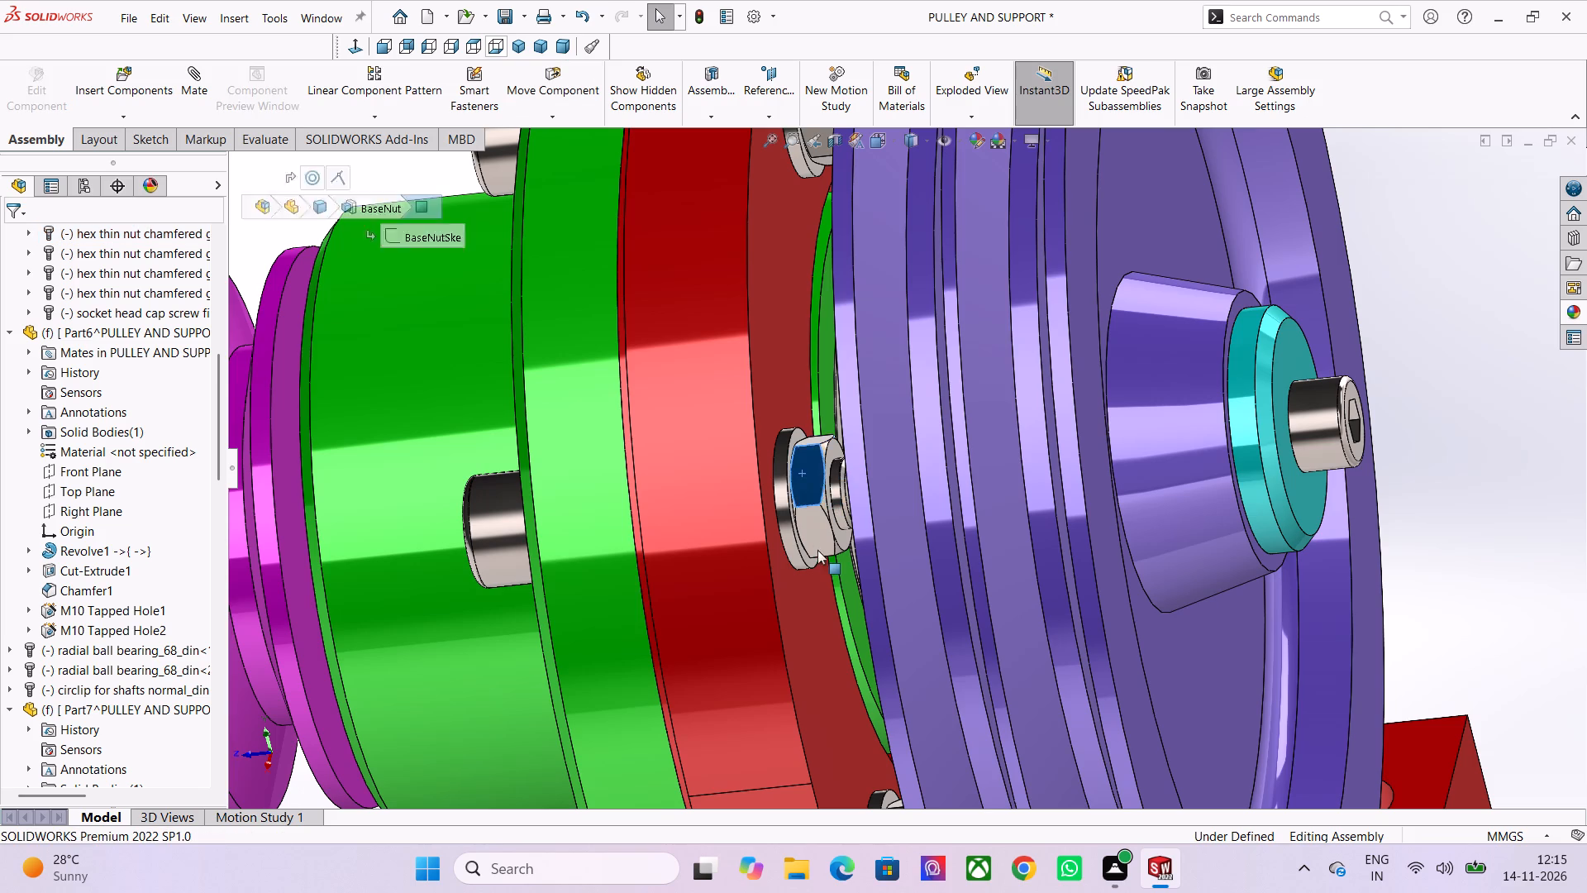
{"action": "left_click_drag", "start_coordinate": [817, 550], "coordinate": [818, 573]}
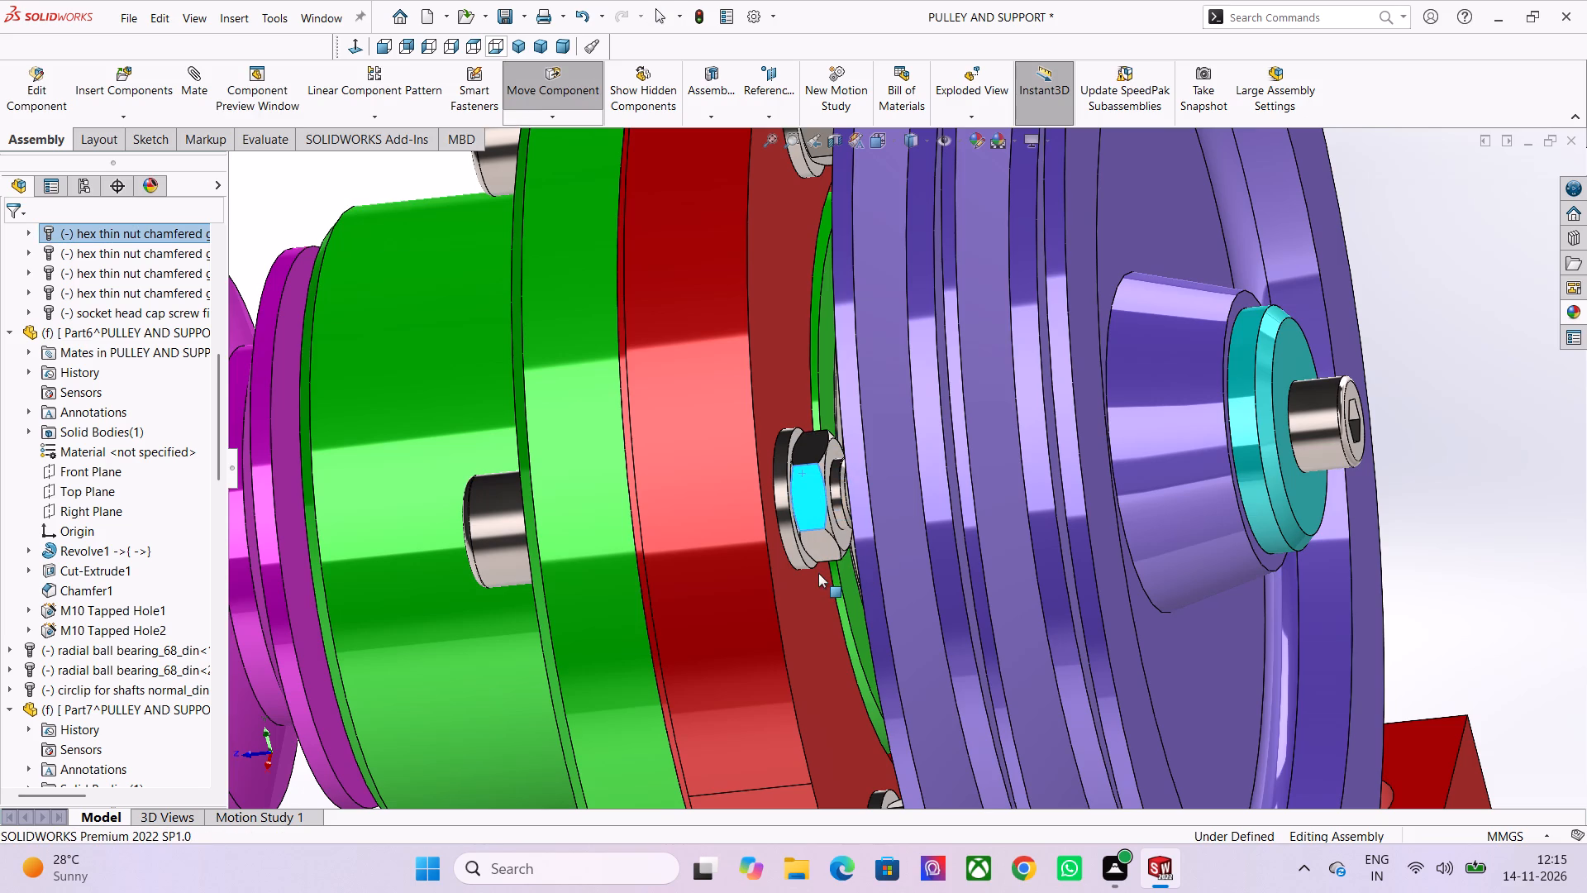
{"action": "left_click_drag", "start_coordinate": [818, 573], "coordinate": [826, 604]}
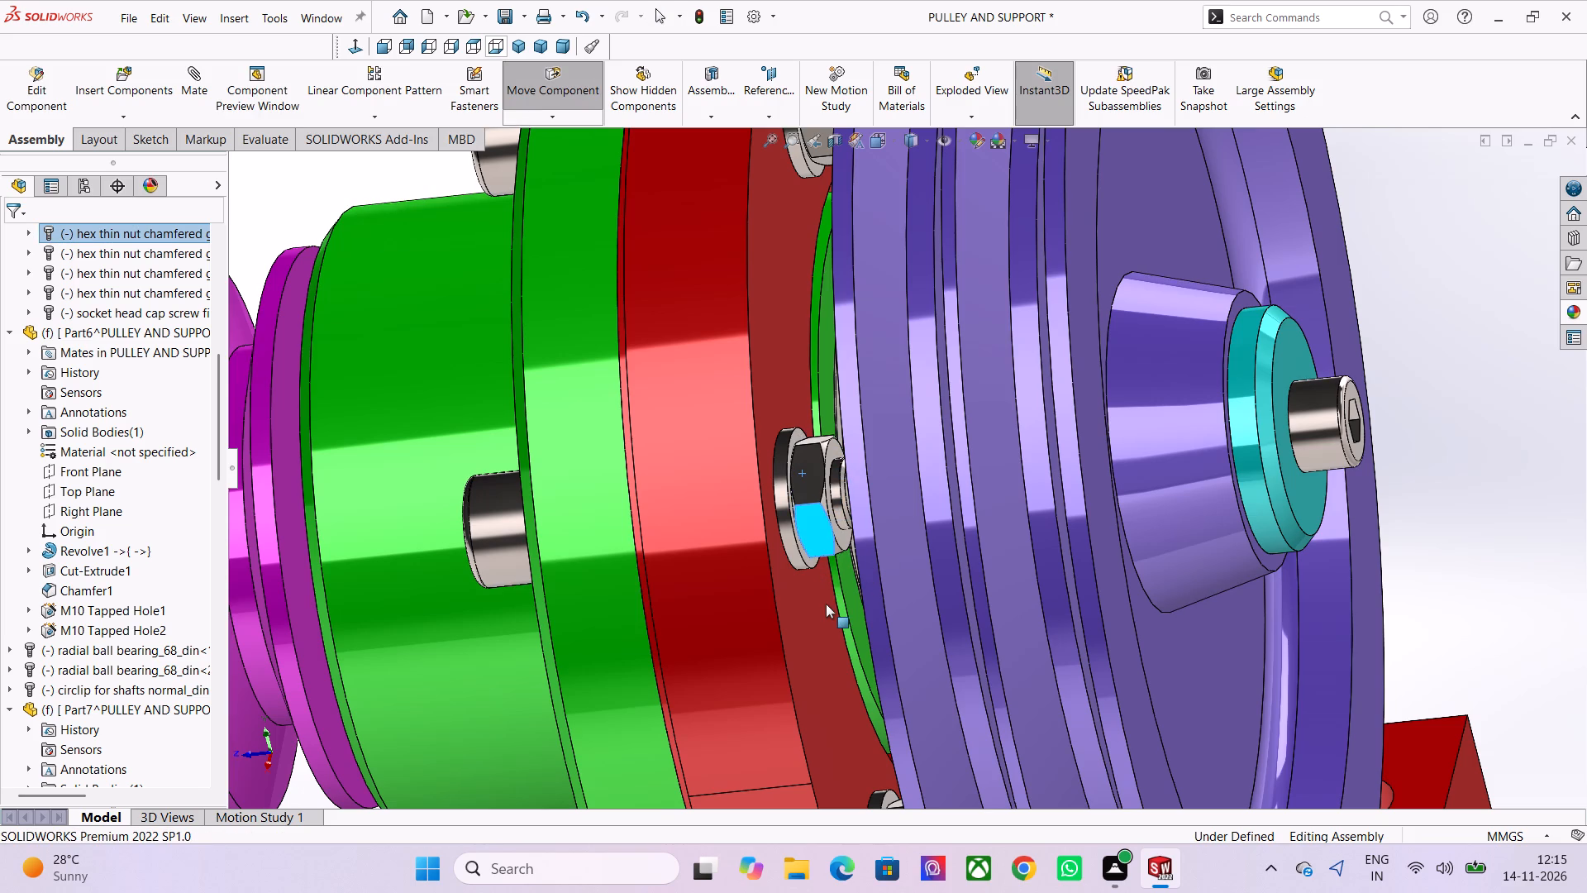
{"action": "left_click", "coordinate": [811, 484]}
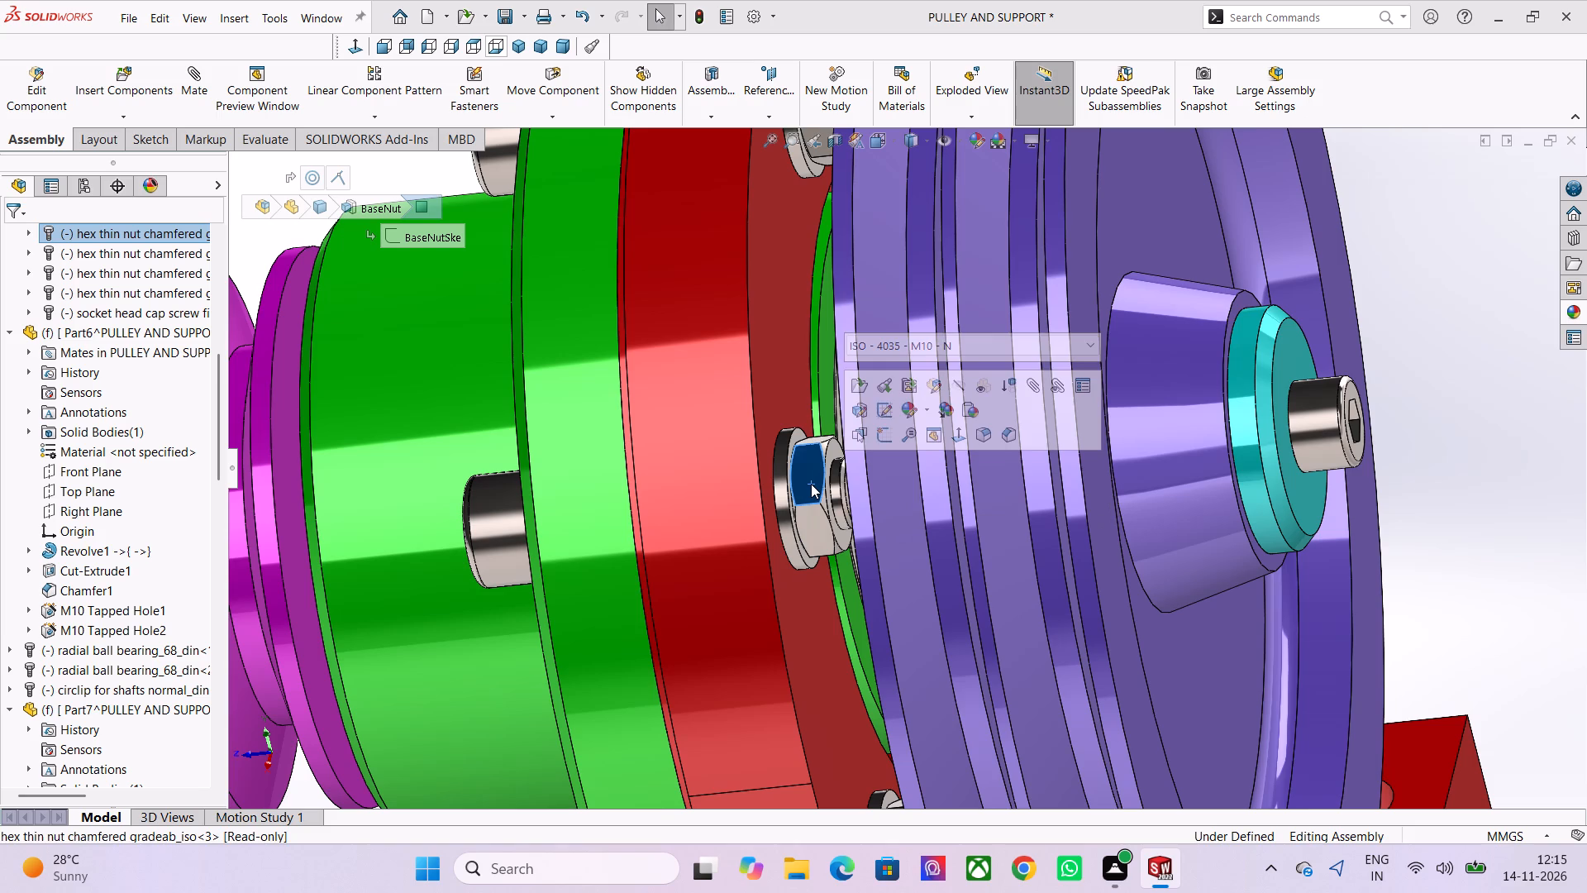
{"action": "key", "text": "Escape"}
{"action": "left_click_drag", "start_coordinate": [813, 462], "coordinate": [848, 506]}
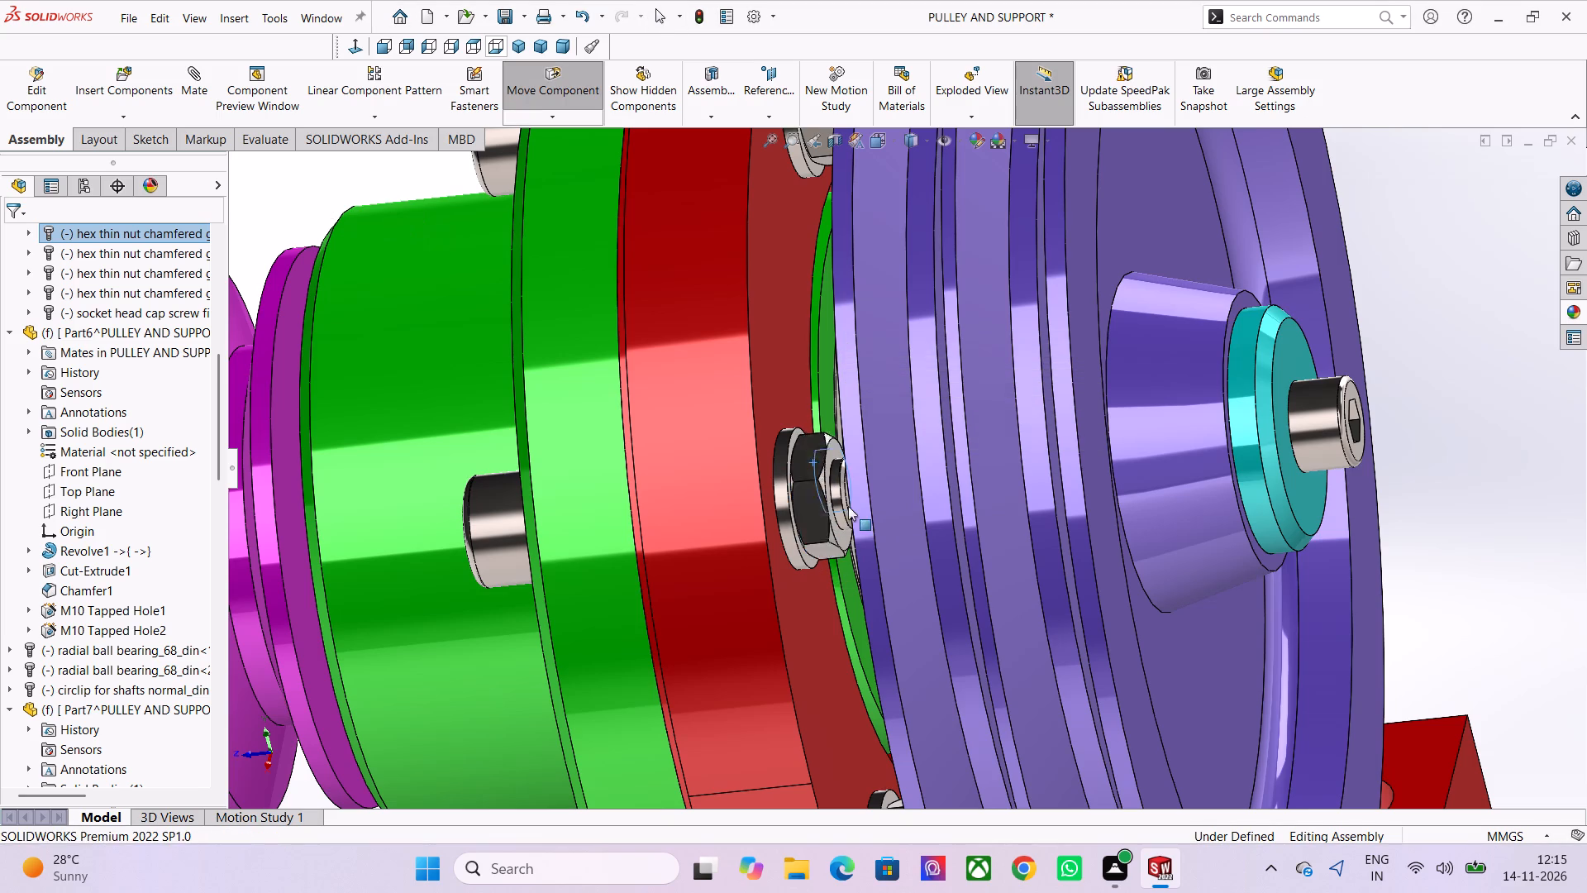
{"action": "left_click_drag", "start_coordinate": [848, 506], "coordinate": [845, 498]}
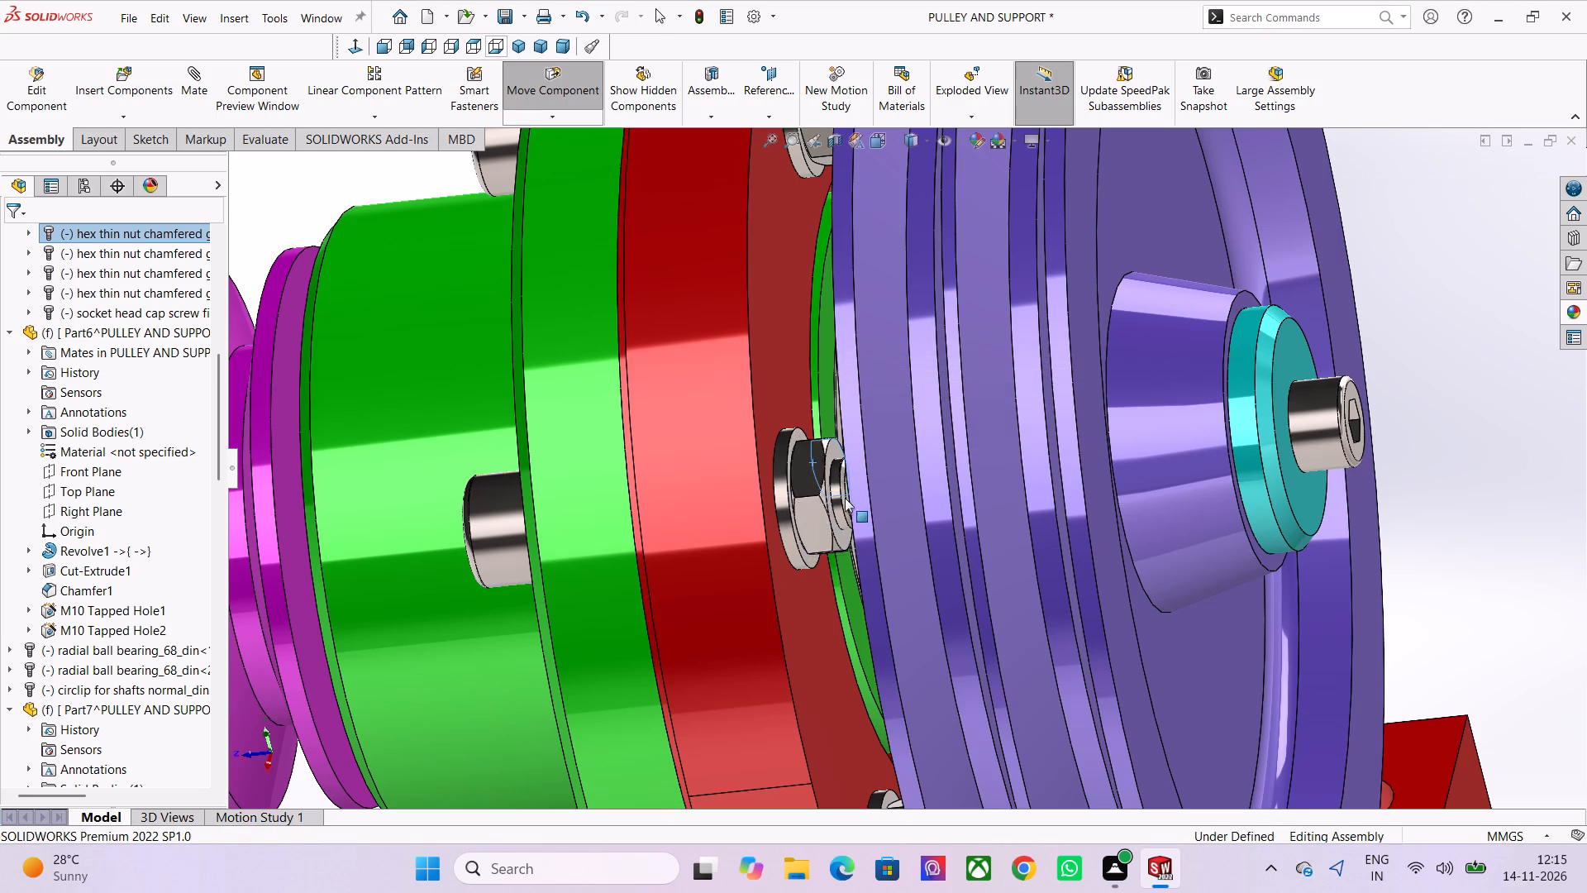
{"action": "left_click_drag", "start_coordinate": [845, 498], "coordinate": [863, 432]}
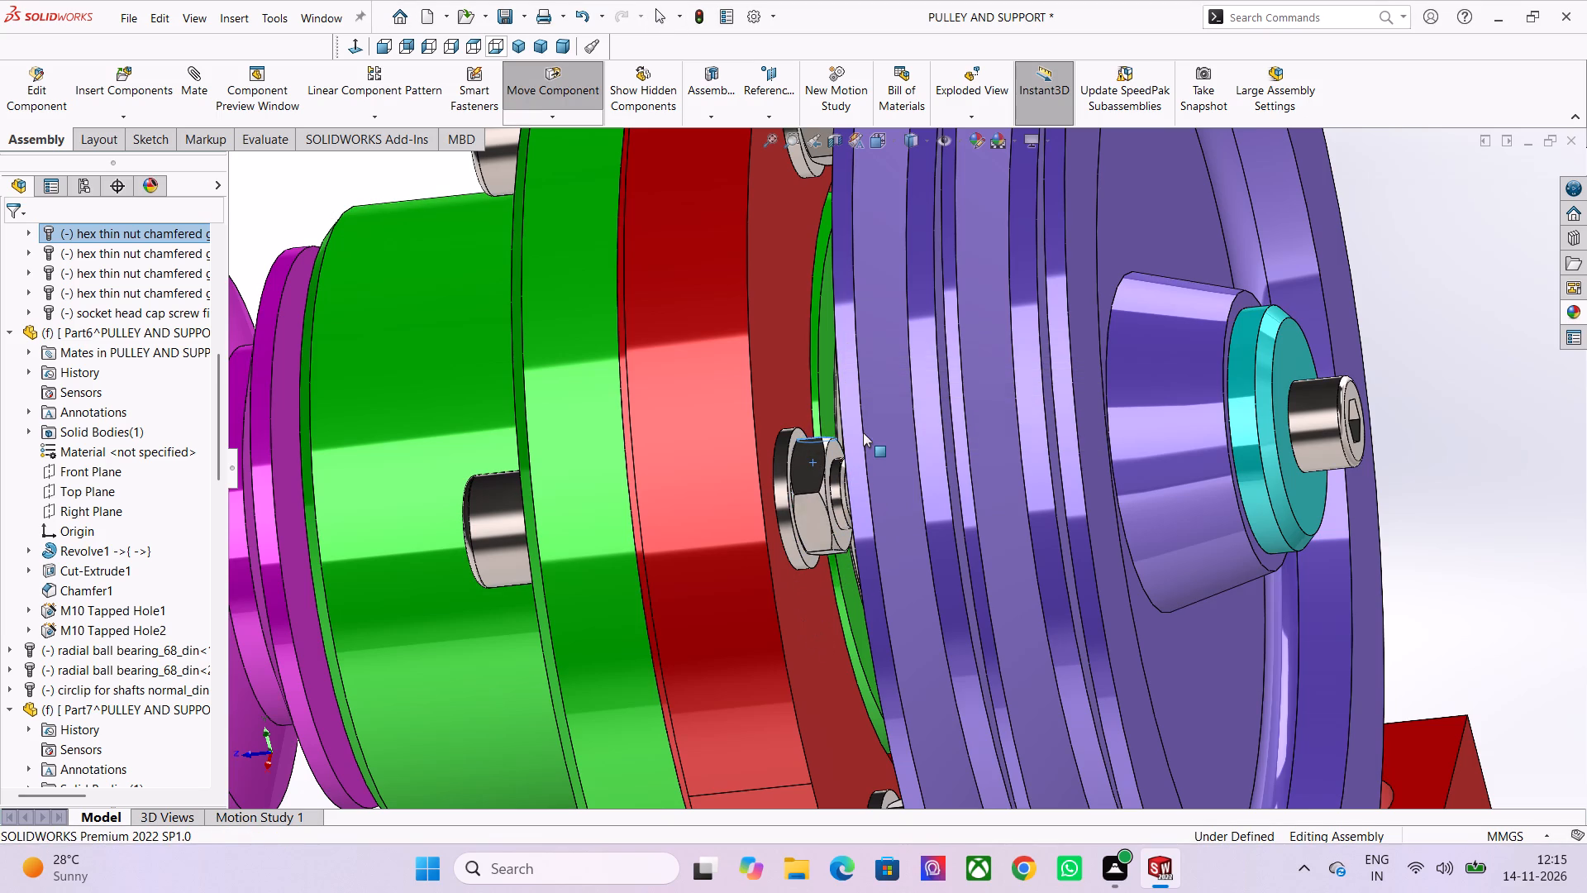
{"action": "key", "text": "Escape"}
{"action": "key", "text": "Escape"}
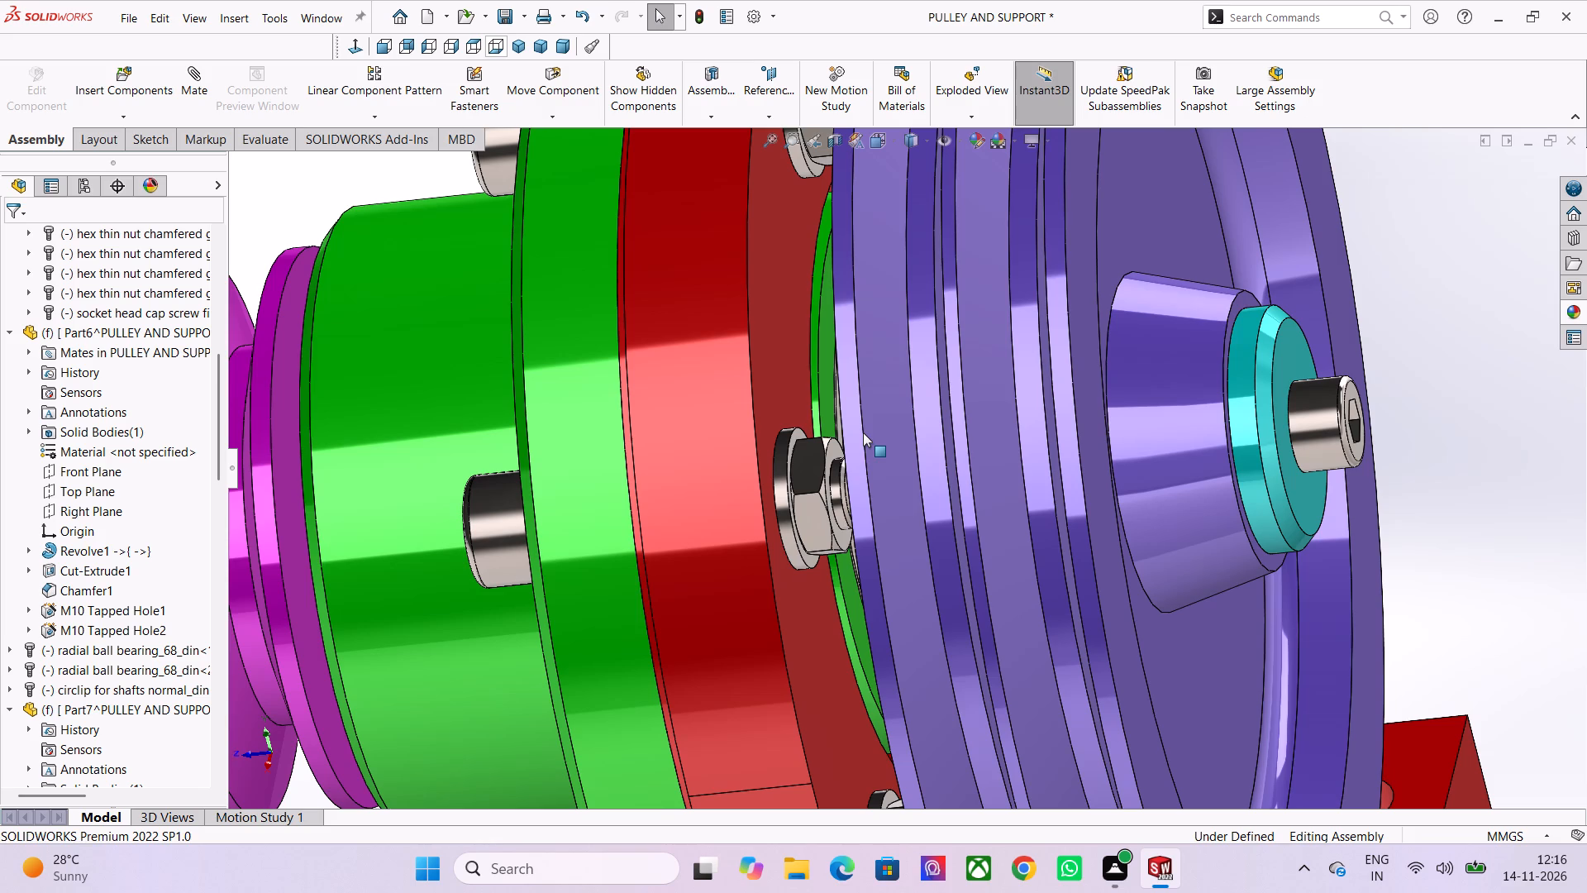
Rotate the middle hex thin nut back and forth from a slightly wider view, and deselect it.
{"action": "scroll", "coordinate": [767, 331], "scroll_direction": "down", "scroll_amount": 3}
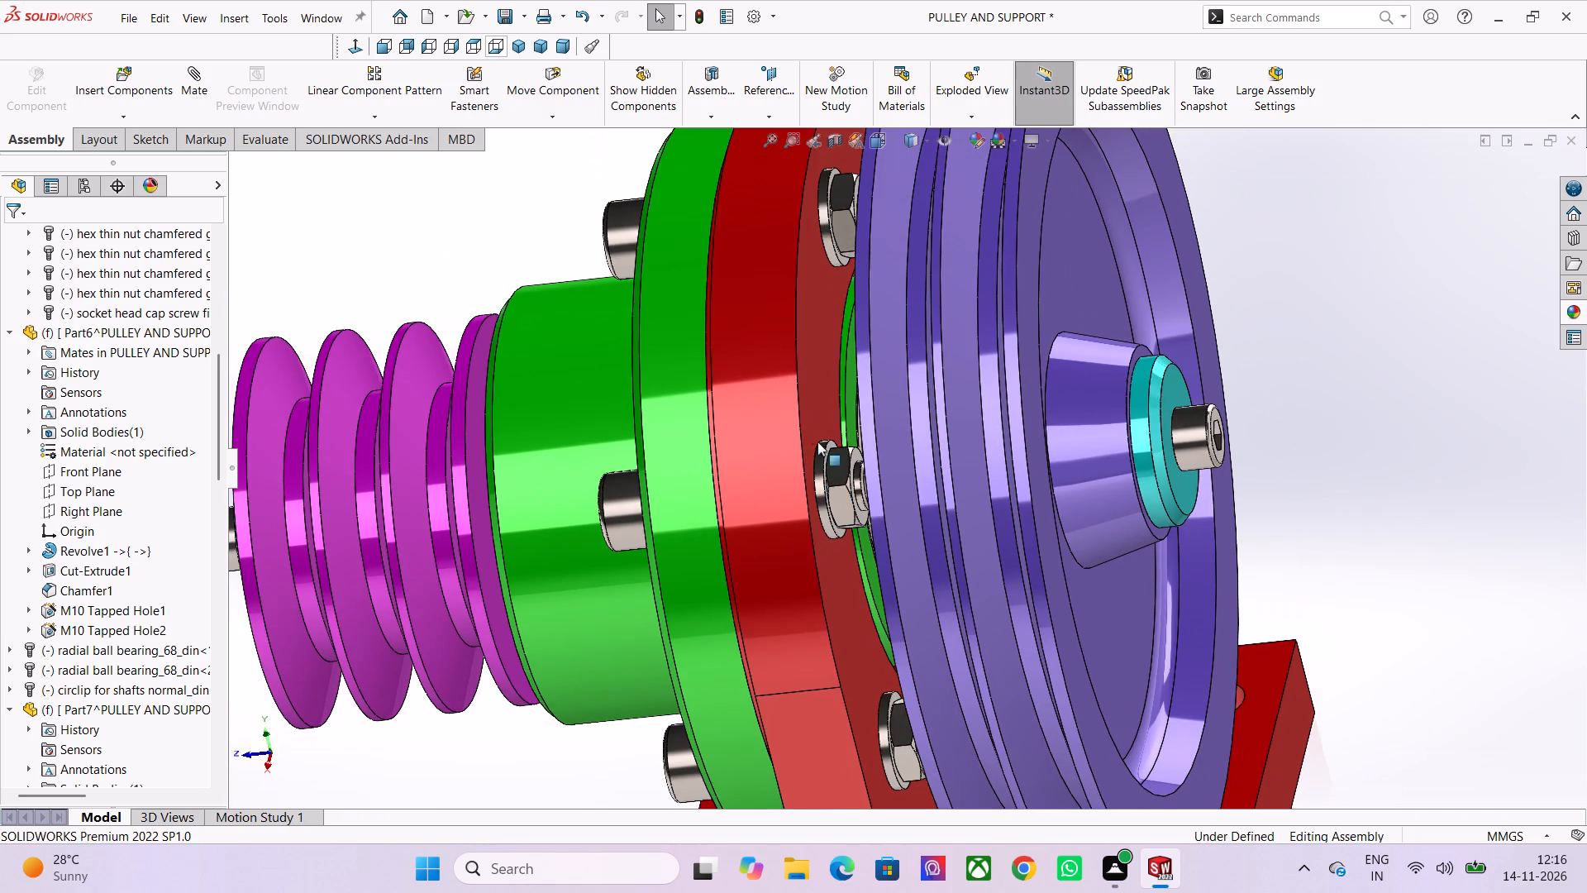
{"action": "scroll", "coordinate": [828, 446], "scroll_direction": "up", "scroll_amount": 1}
{"action": "left_click_drag", "start_coordinate": [846, 463], "coordinate": [846, 519]}
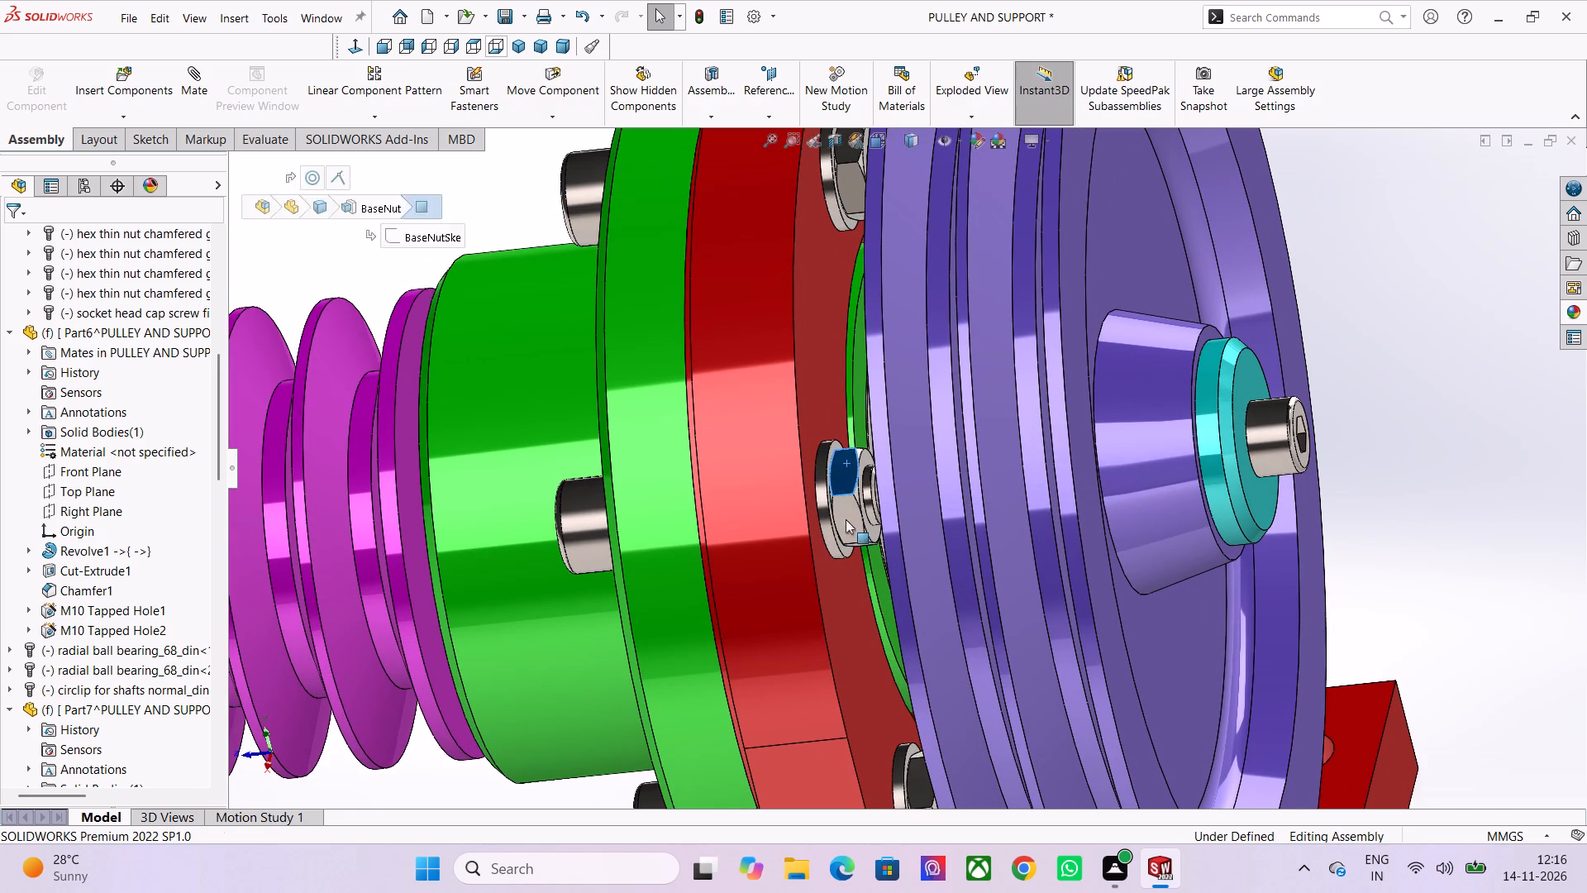
{"action": "left_click_drag", "start_coordinate": [846, 519], "coordinate": [878, 427]}
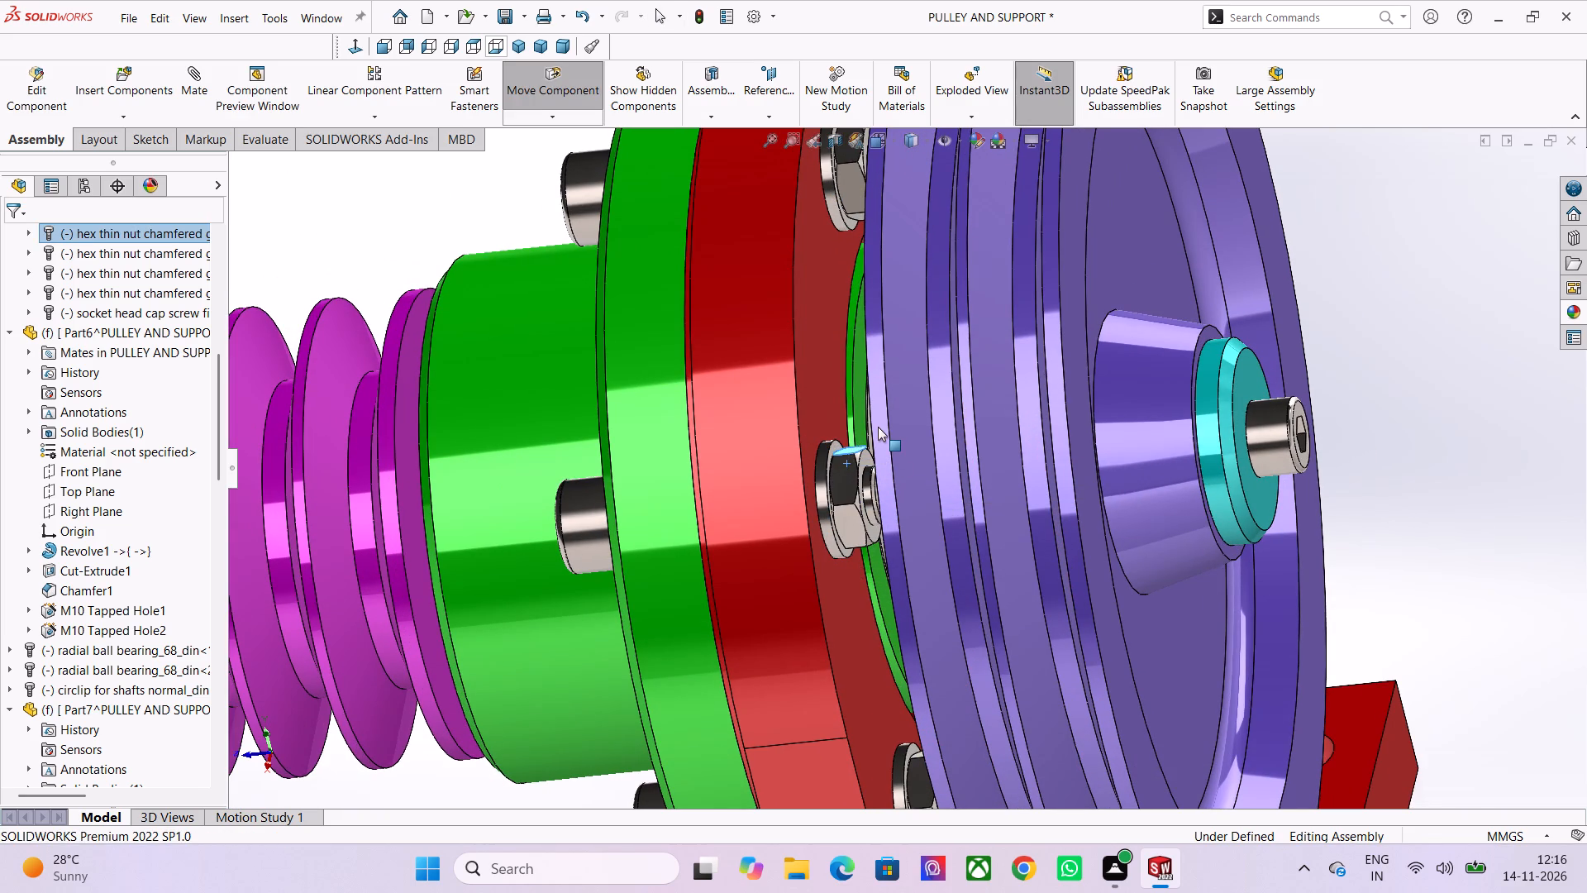
{"action": "left_click_drag", "start_coordinate": [878, 427], "coordinate": [866, 497]}
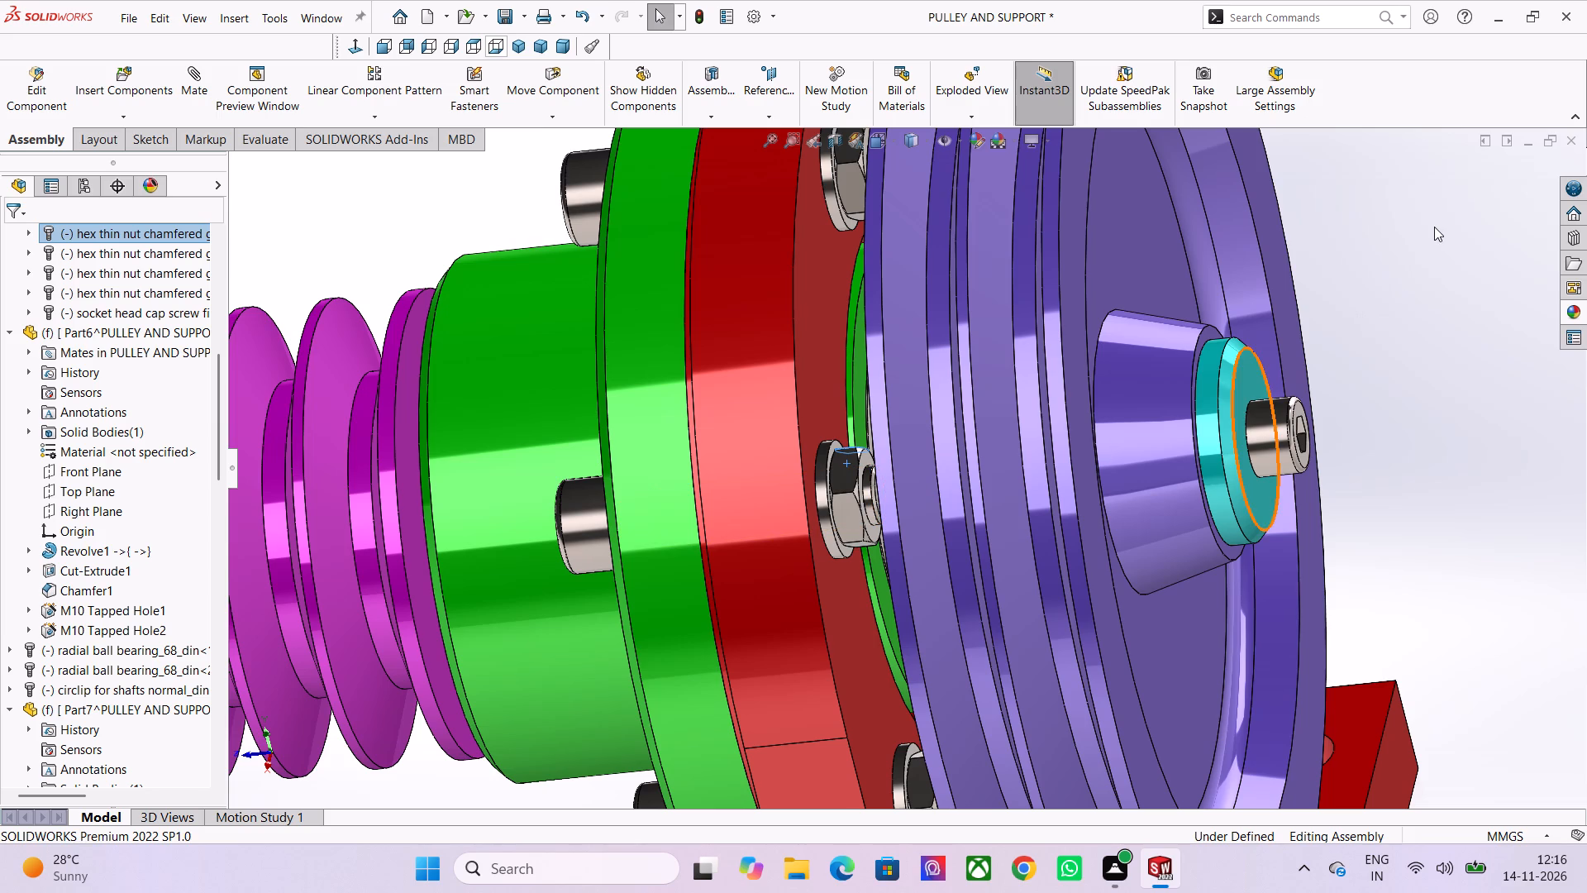
{"action": "left_click", "coordinate": [1434, 227]}
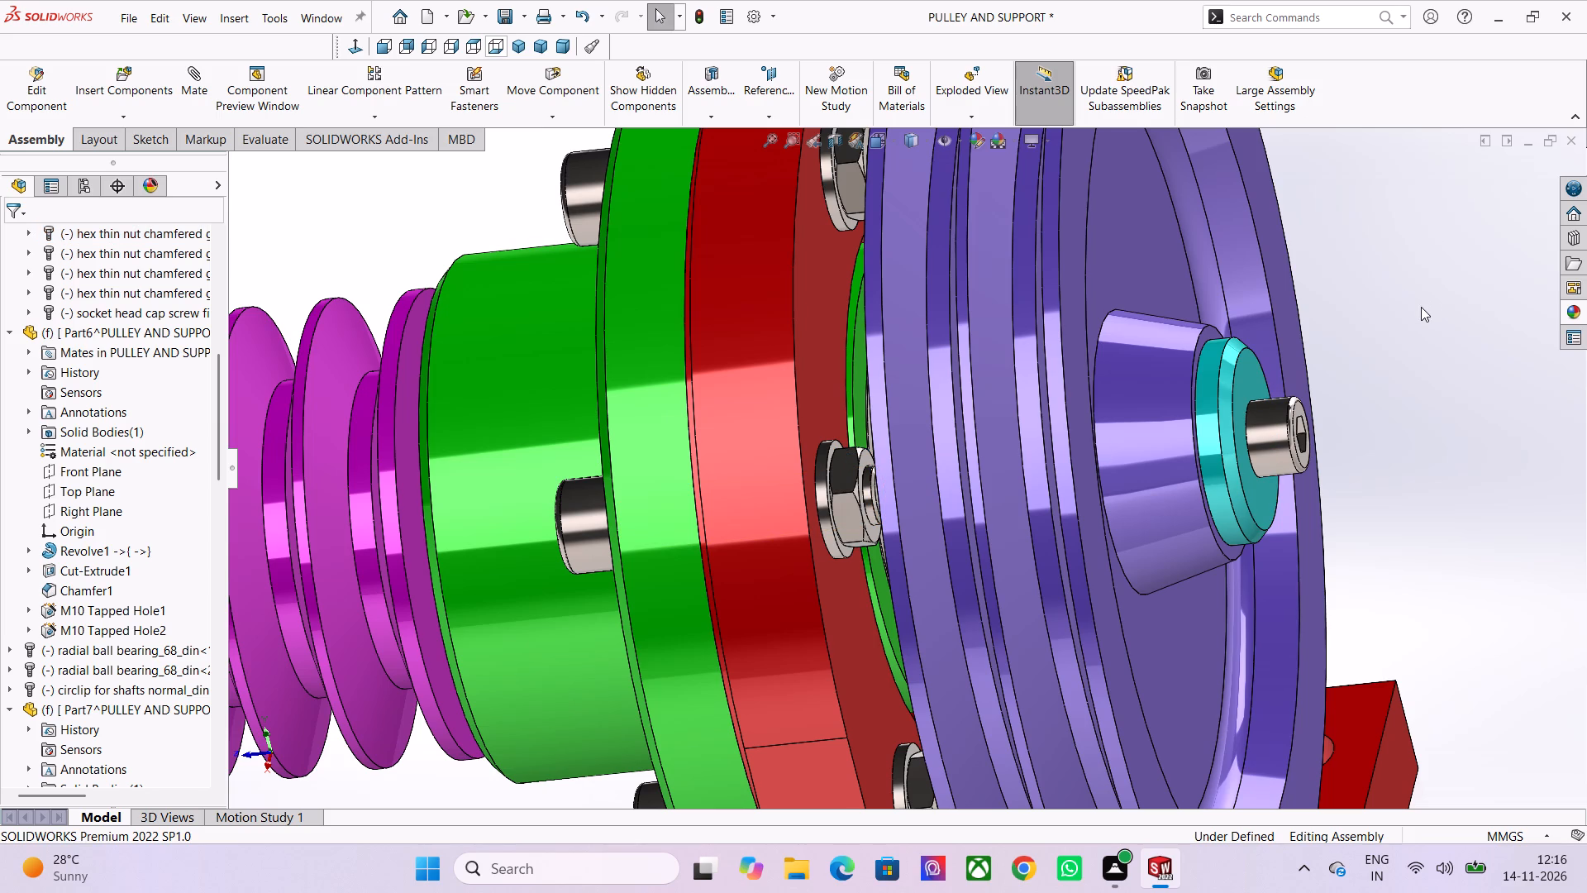
Examine the whole pulley and support assembly from the small pulley's side and from the large pulley's side.
{"action": "scroll", "coordinate": [1385, 339], "scroll_direction": "down", "scroll_amount": 1}
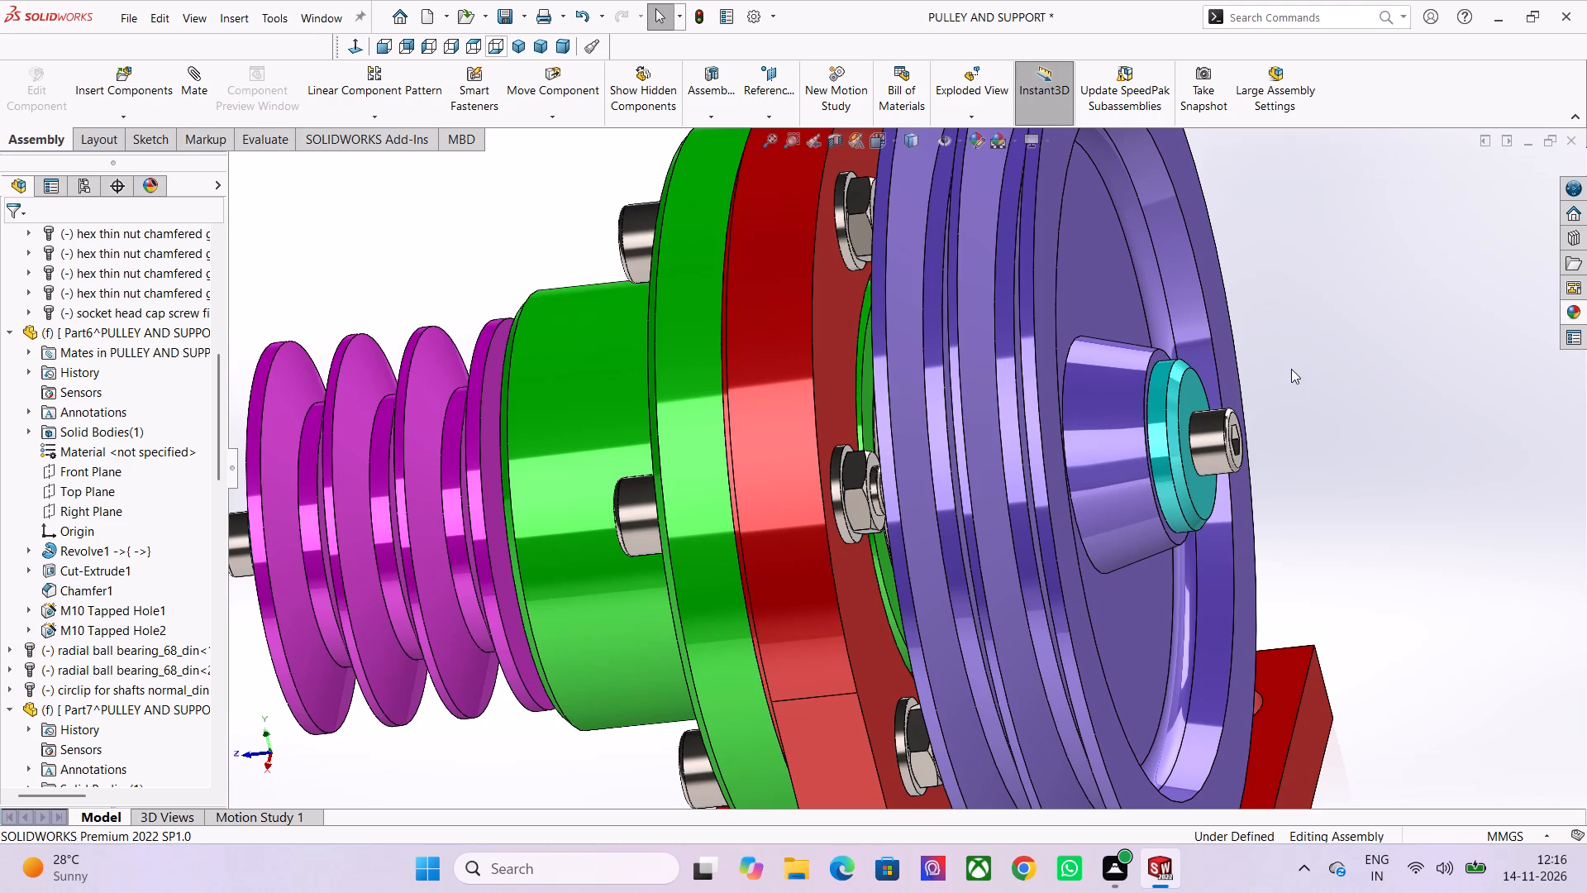
{"action": "scroll", "coordinate": [881, 388], "scroll_direction": "down", "scroll_amount": 4}
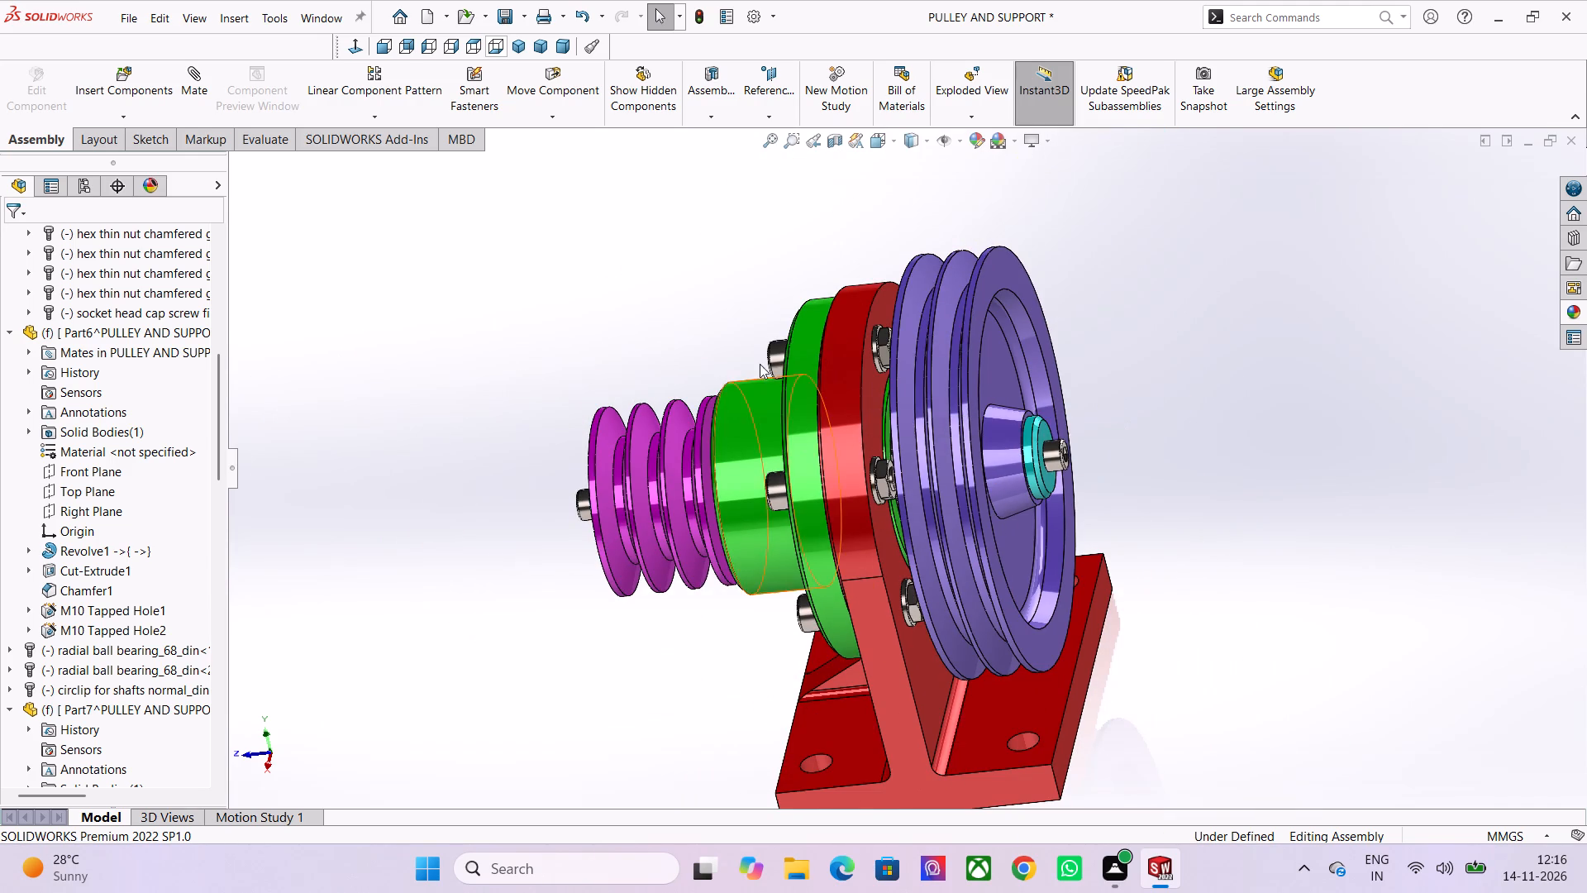
{"action": "middle_click_drag", "start_coordinate": [759, 348], "coordinate": [817, 315]}
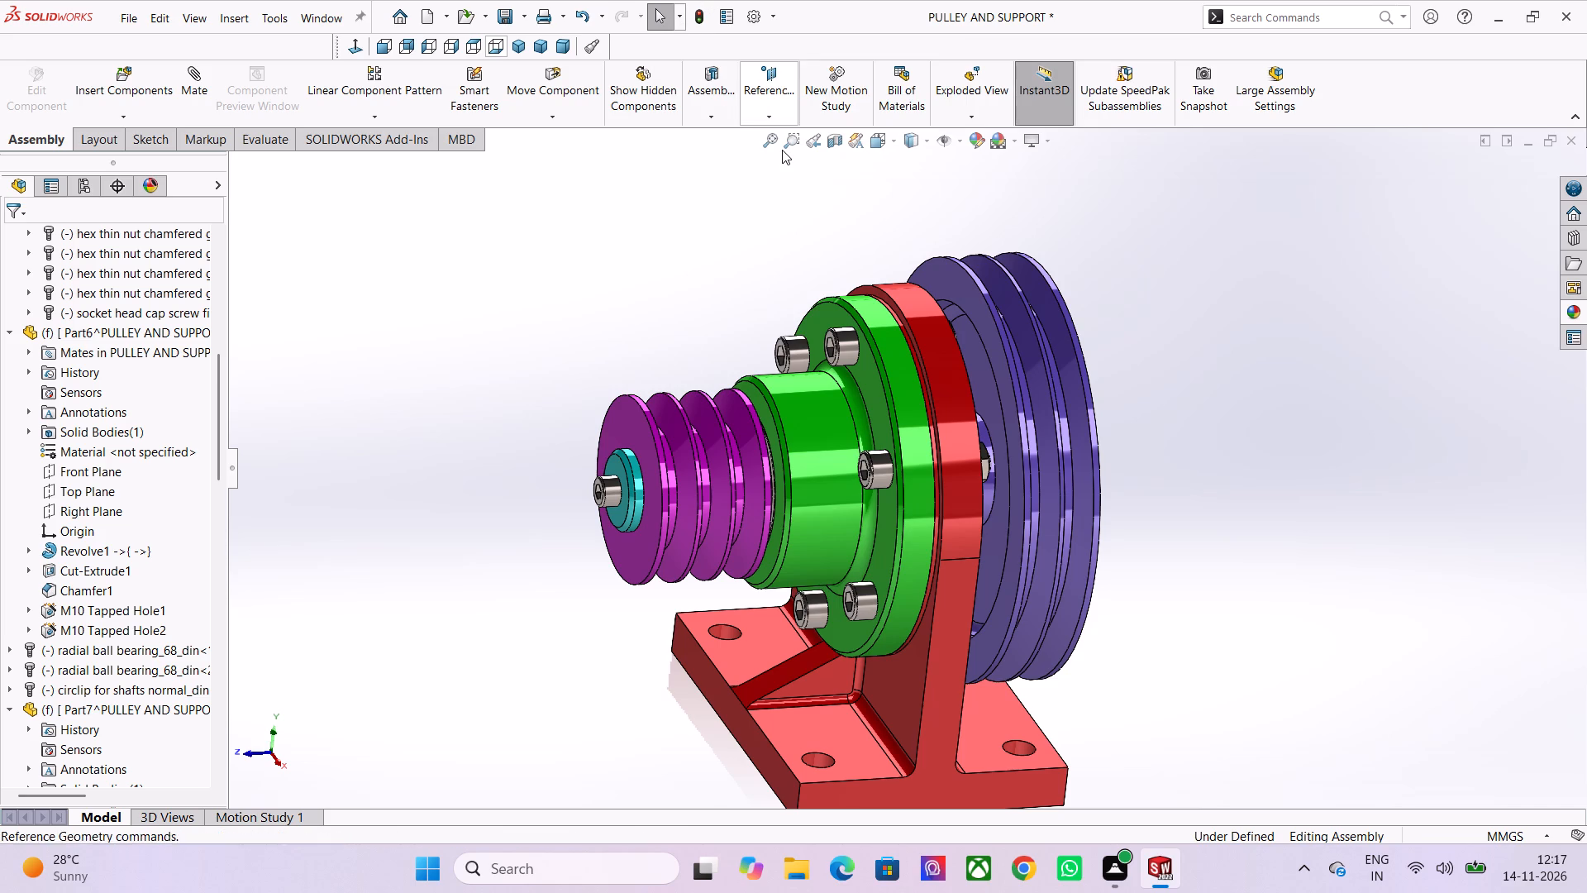
{"action": "scroll", "coordinate": [752, 132], "scroll_direction": "down", "scroll_amount": 1}
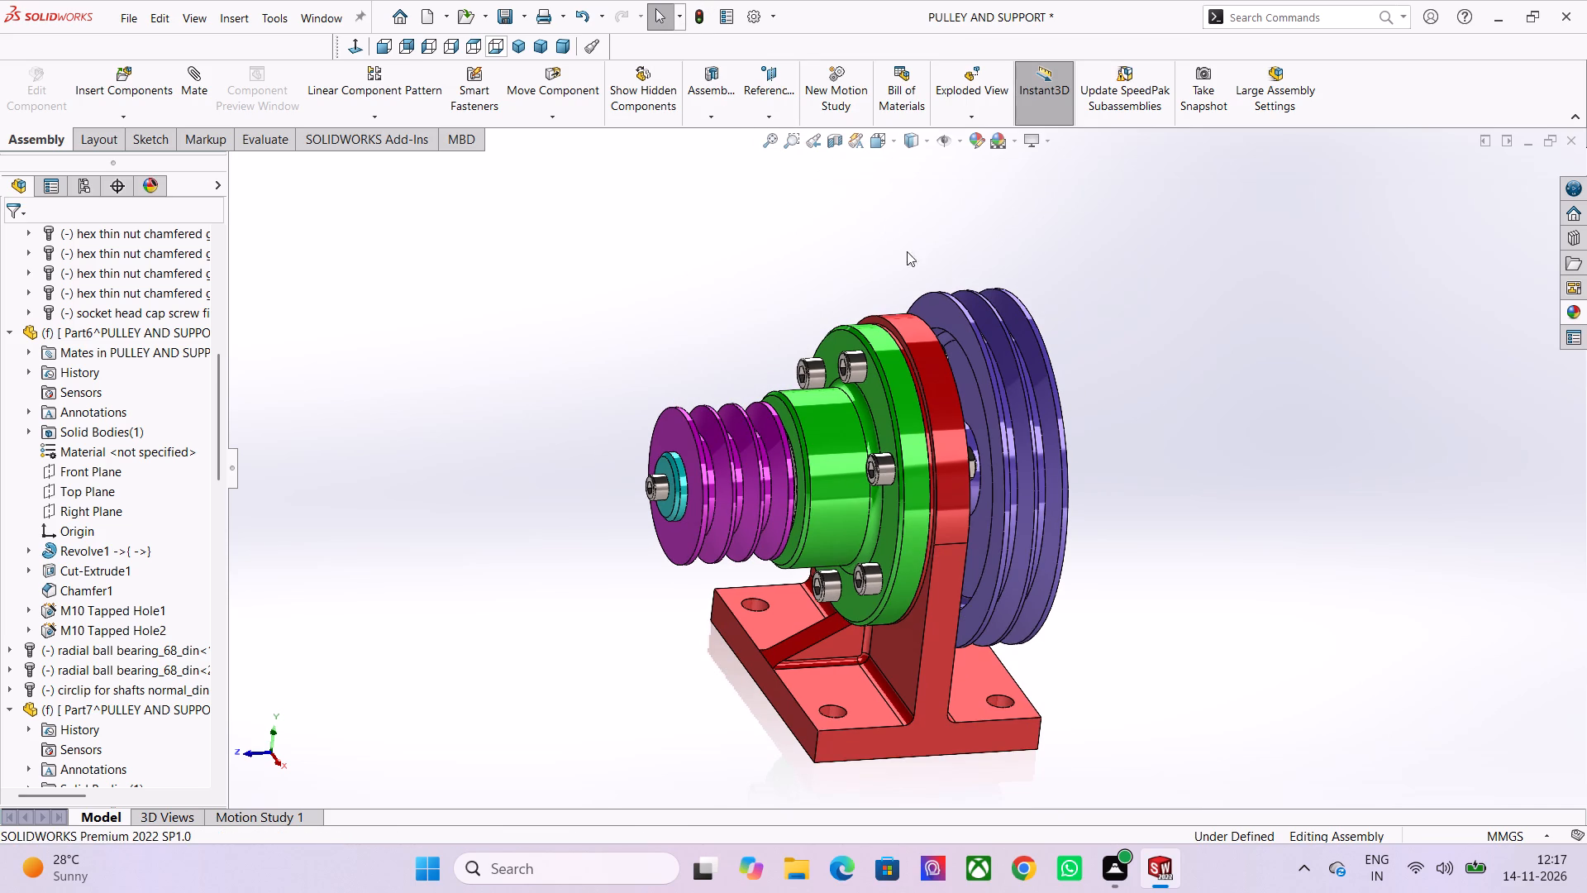
{"action": "middle_click_drag", "start_coordinate": [1181, 378], "coordinate": [1118, 389]}
{"action": "scroll", "coordinate": [1118, 389], "scroll_direction": "up", "scroll_amount": 1}
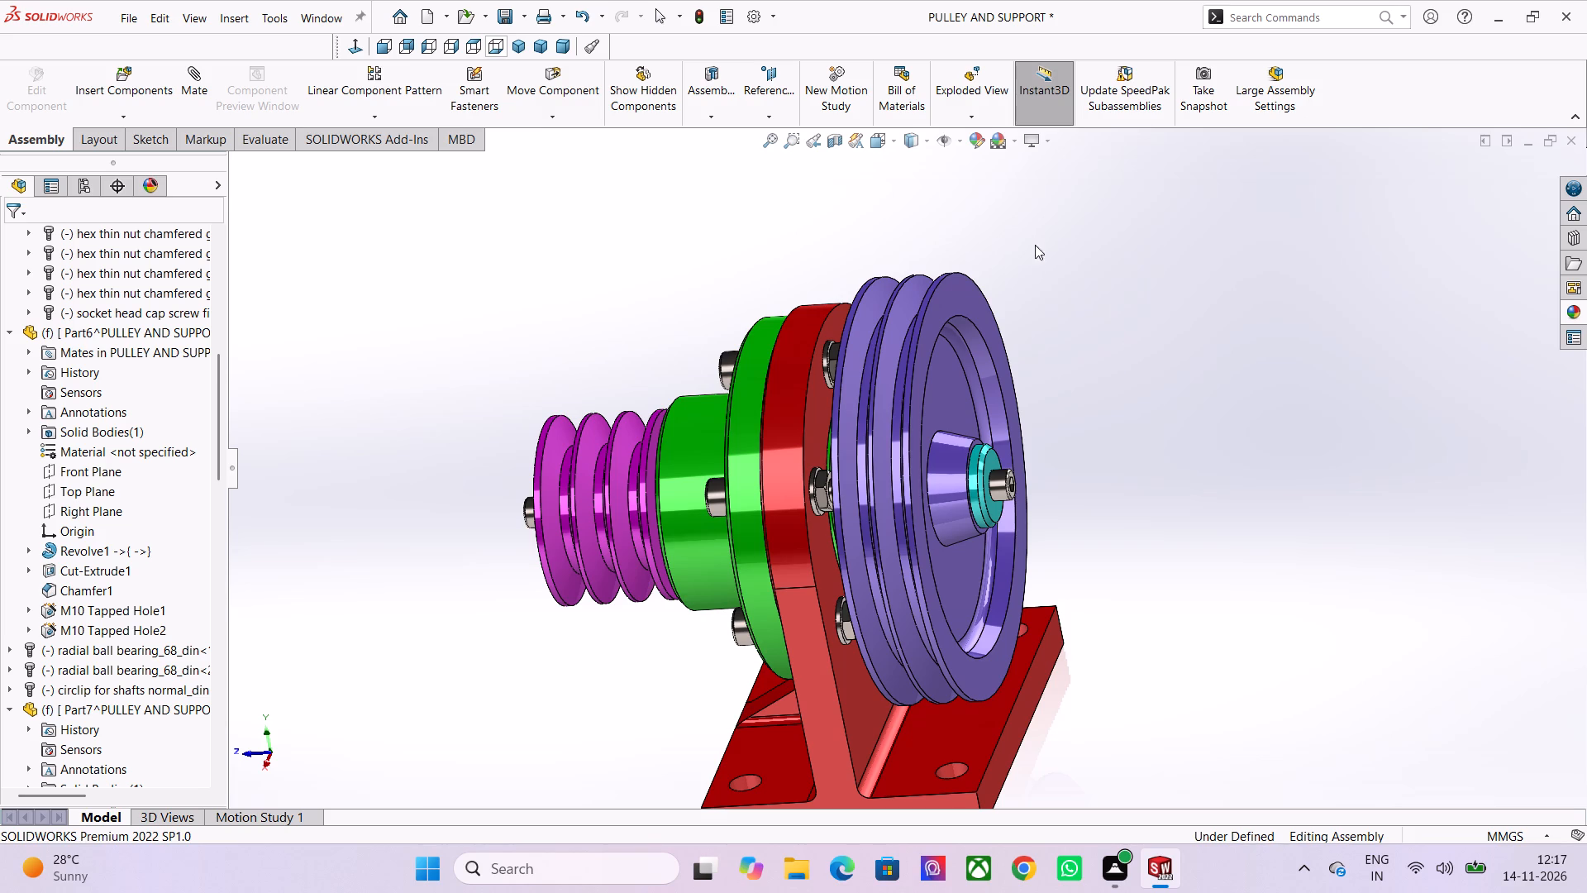
{"action": "scroll", "coordinate": [779, 374], "scroll_direction": "down", "scroll_amount": 3}
{"action": "scroll", "coordinate": [889, 469], "scroll_direction": "up", "scroll_amount": 8}
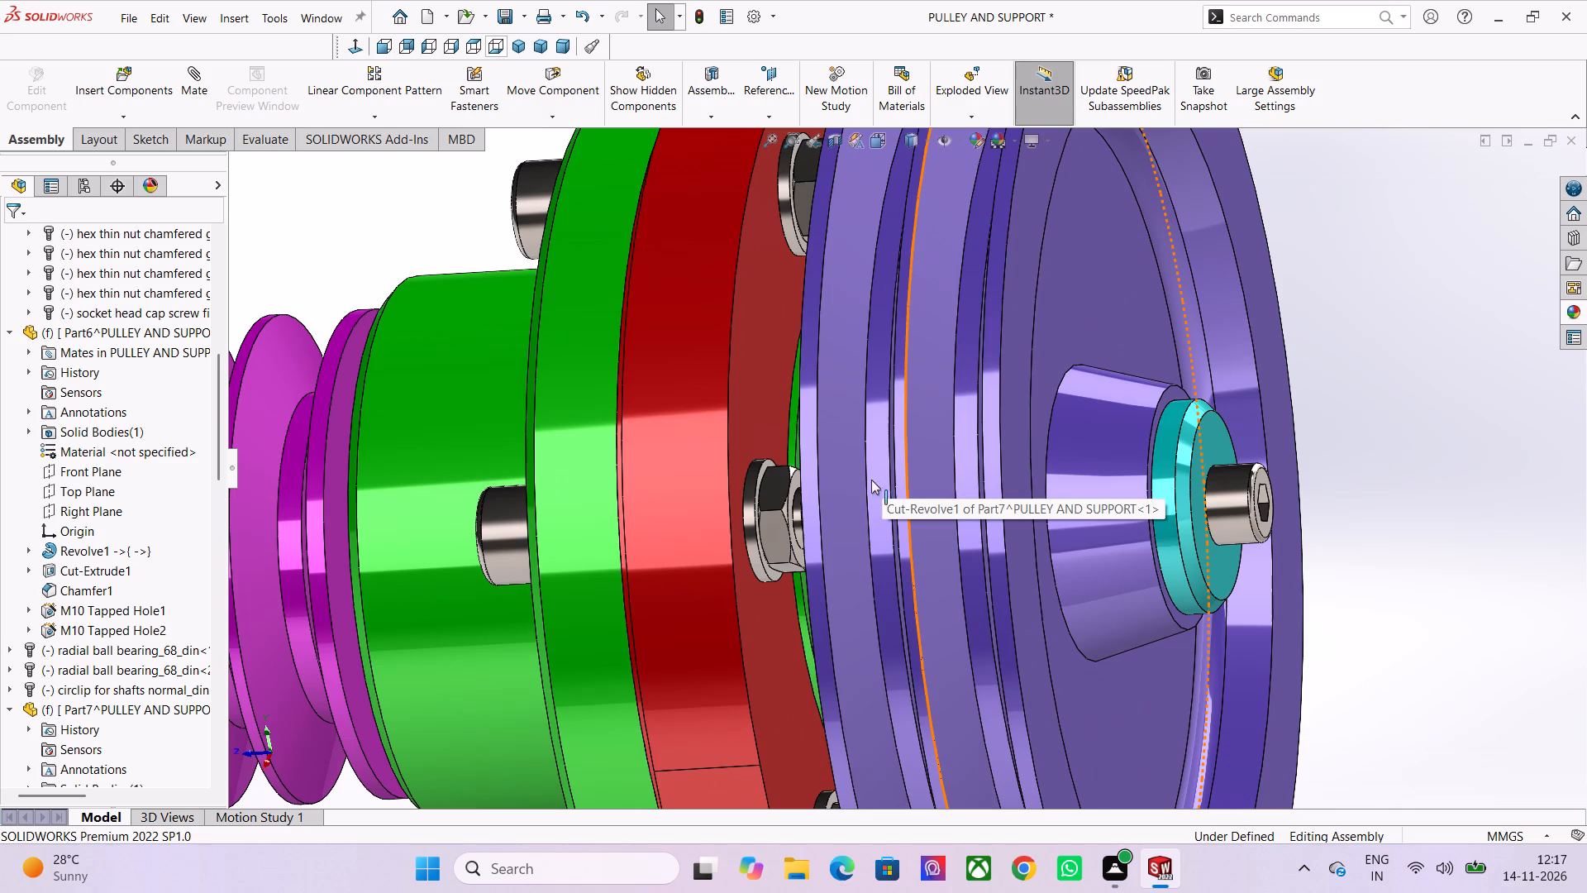
Rotate the middle hex thin nut repeatedly about its bolt axis in a close view beside the large purple pulley.
{"action": "left_click_drag", "start_coordinate": [767, 532], "coordinate": [778, 594]}
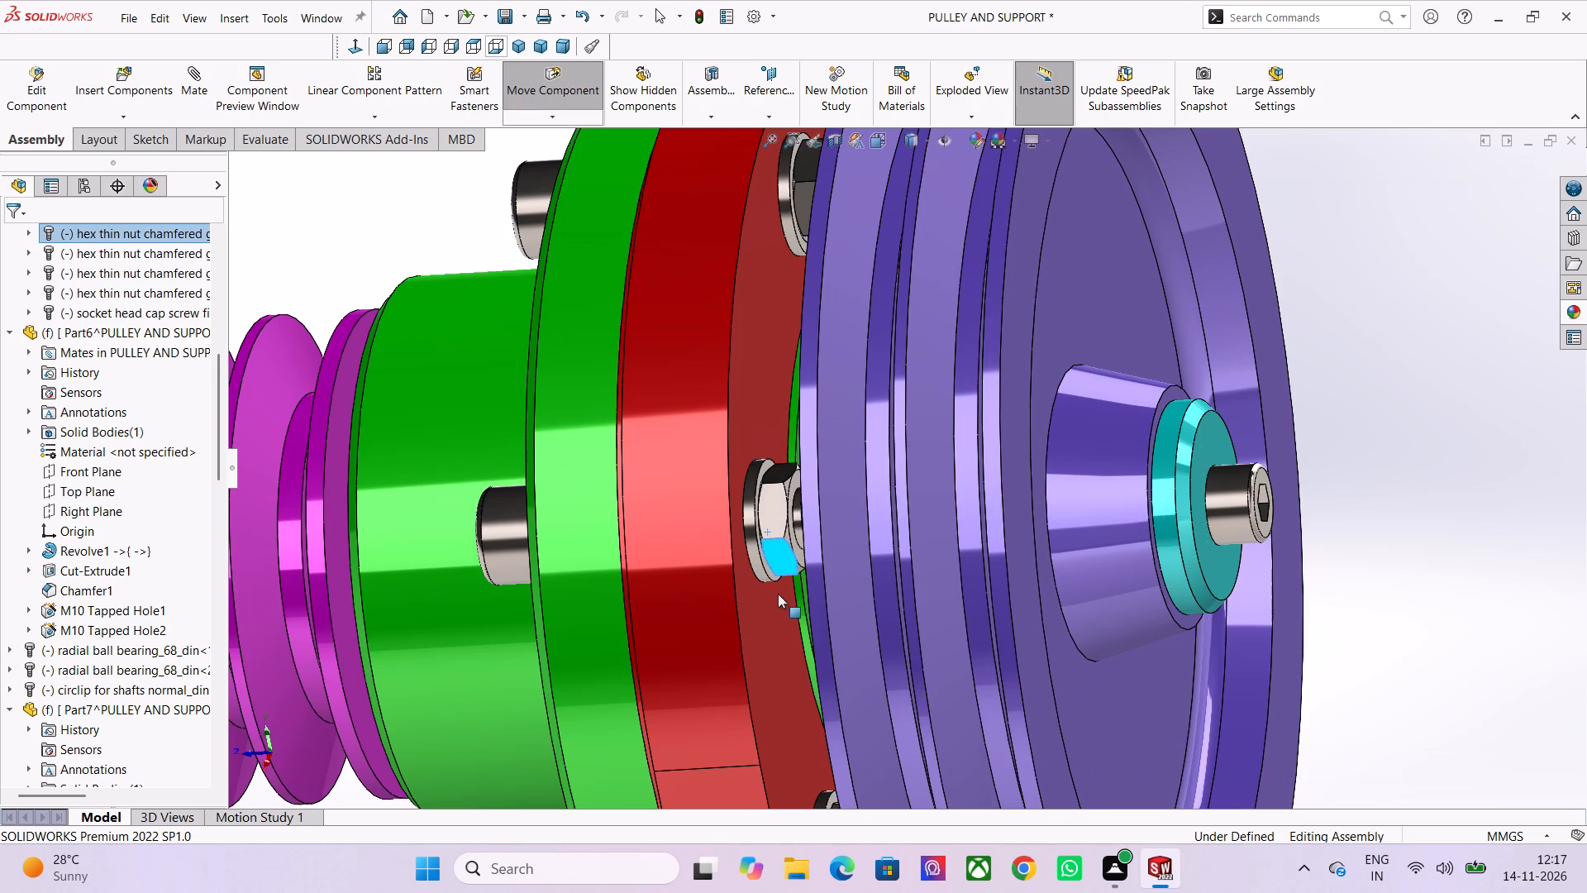
{"action": "left_click_drag", "start_coordinate": [778, 594], "coordinate": [789, 595]}
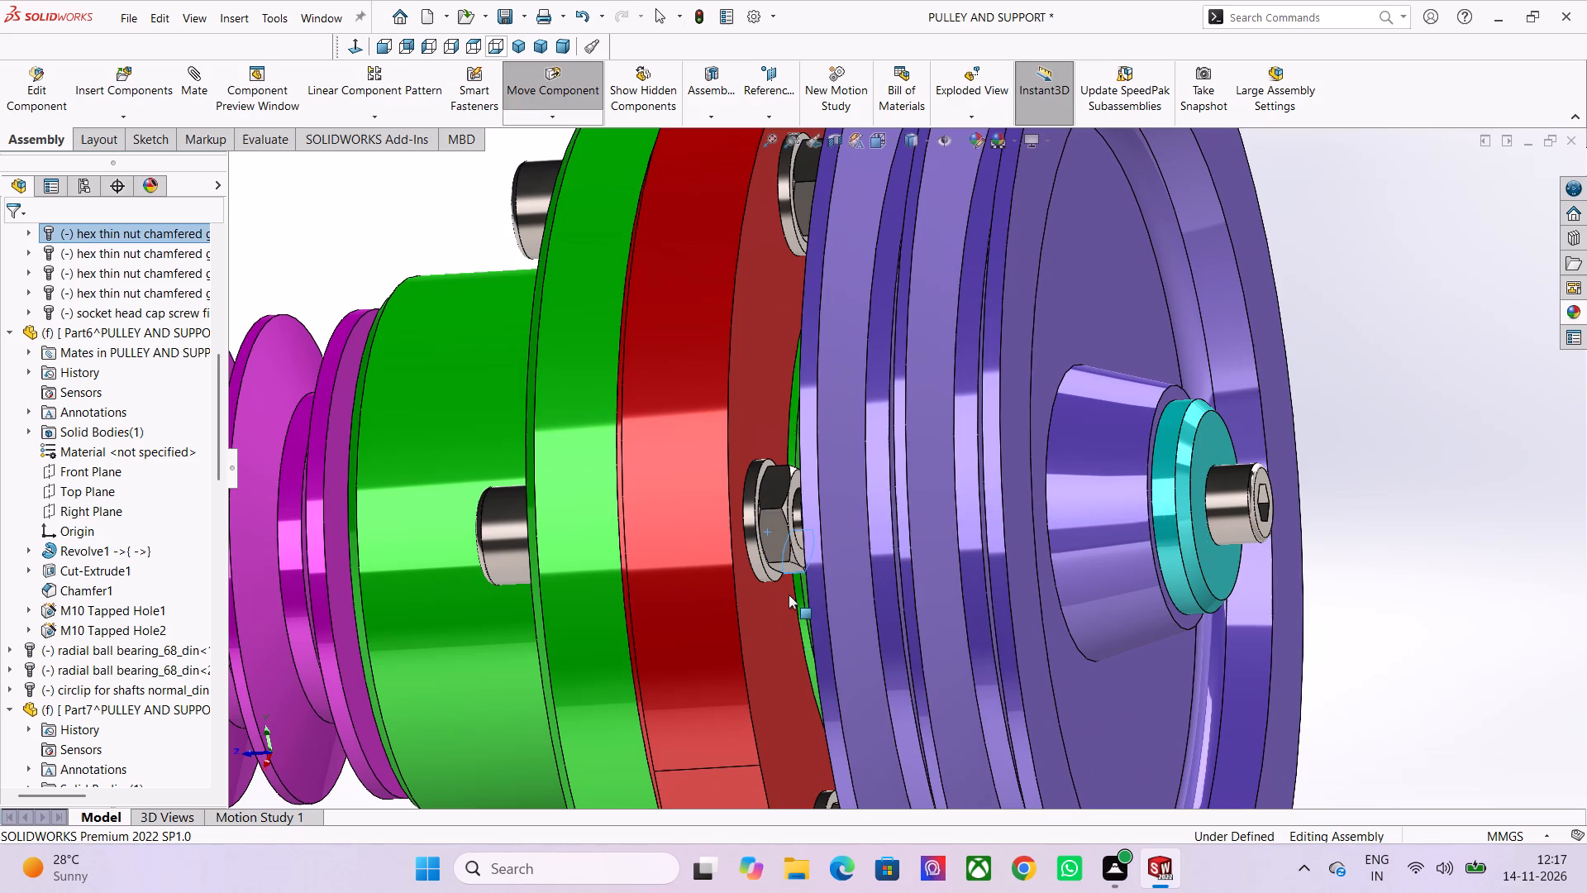
{"action": "left_click_drag", "start_coordinate": [789, 595], "coordinate": [789, 585]}
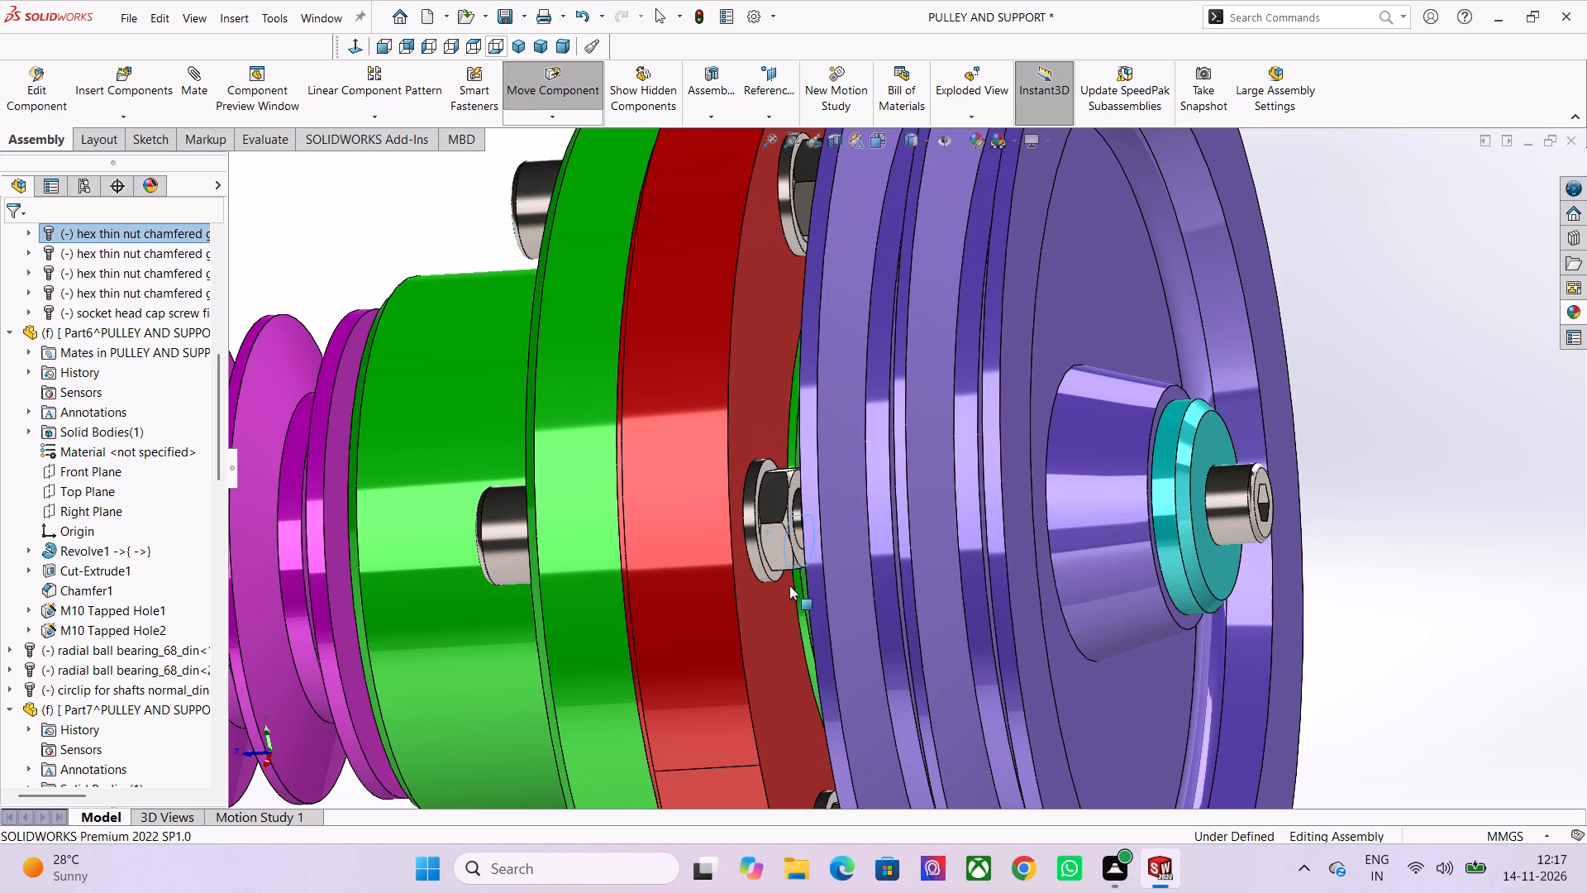
{"action": "left_click_drag", "start_coordinate": [789, 585], "coordinate": [790, 571]}
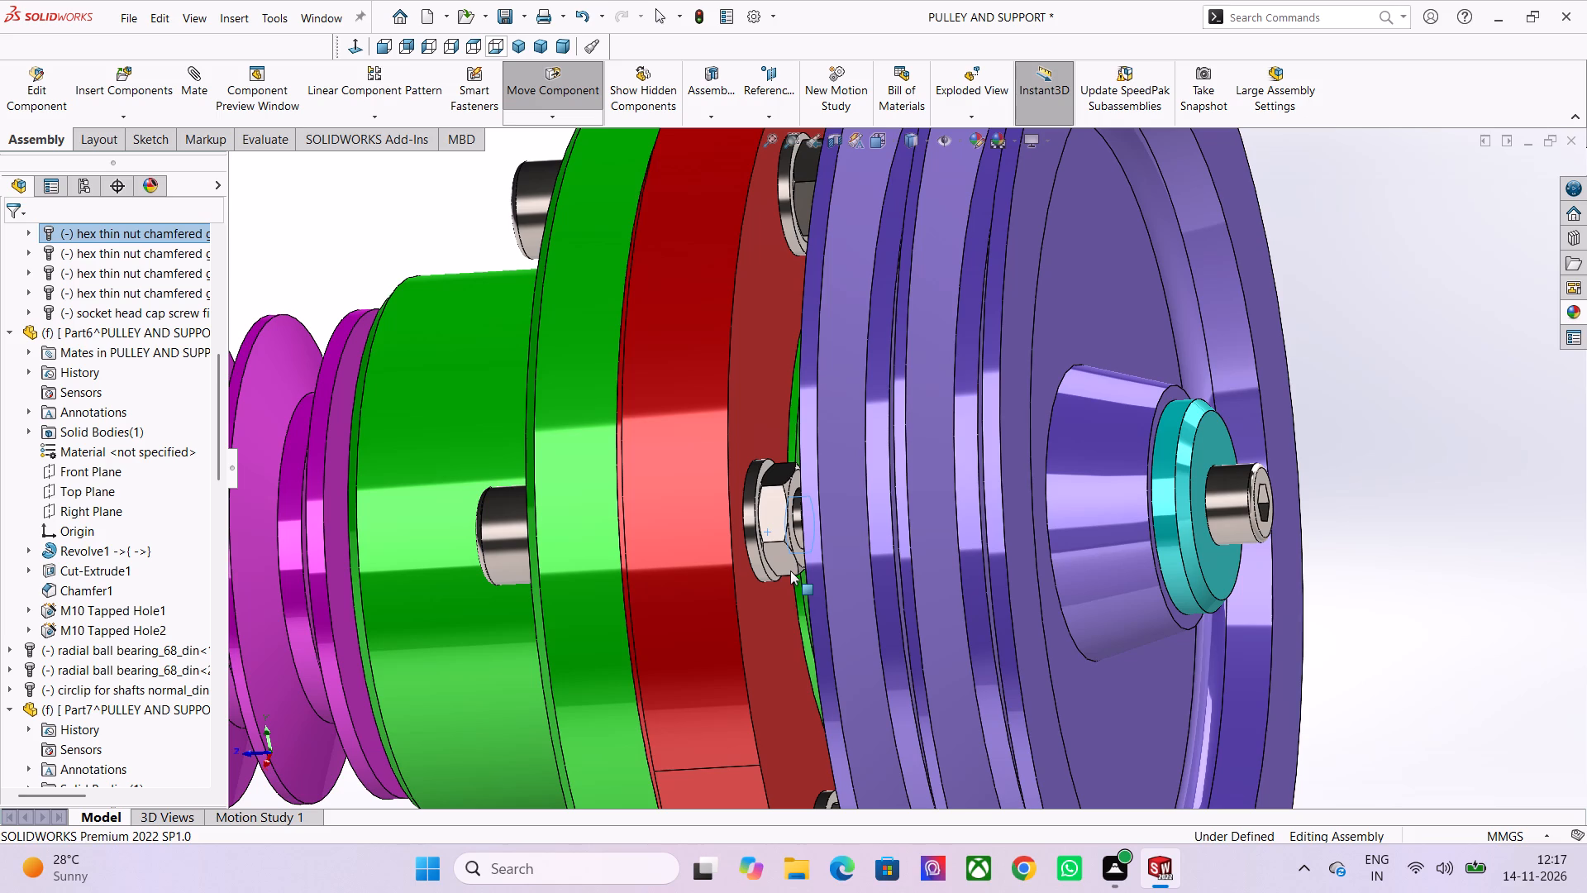
{"action": "left_click_drag", "start_coordinate": [790, 571], "coordinate": [791, 585]}
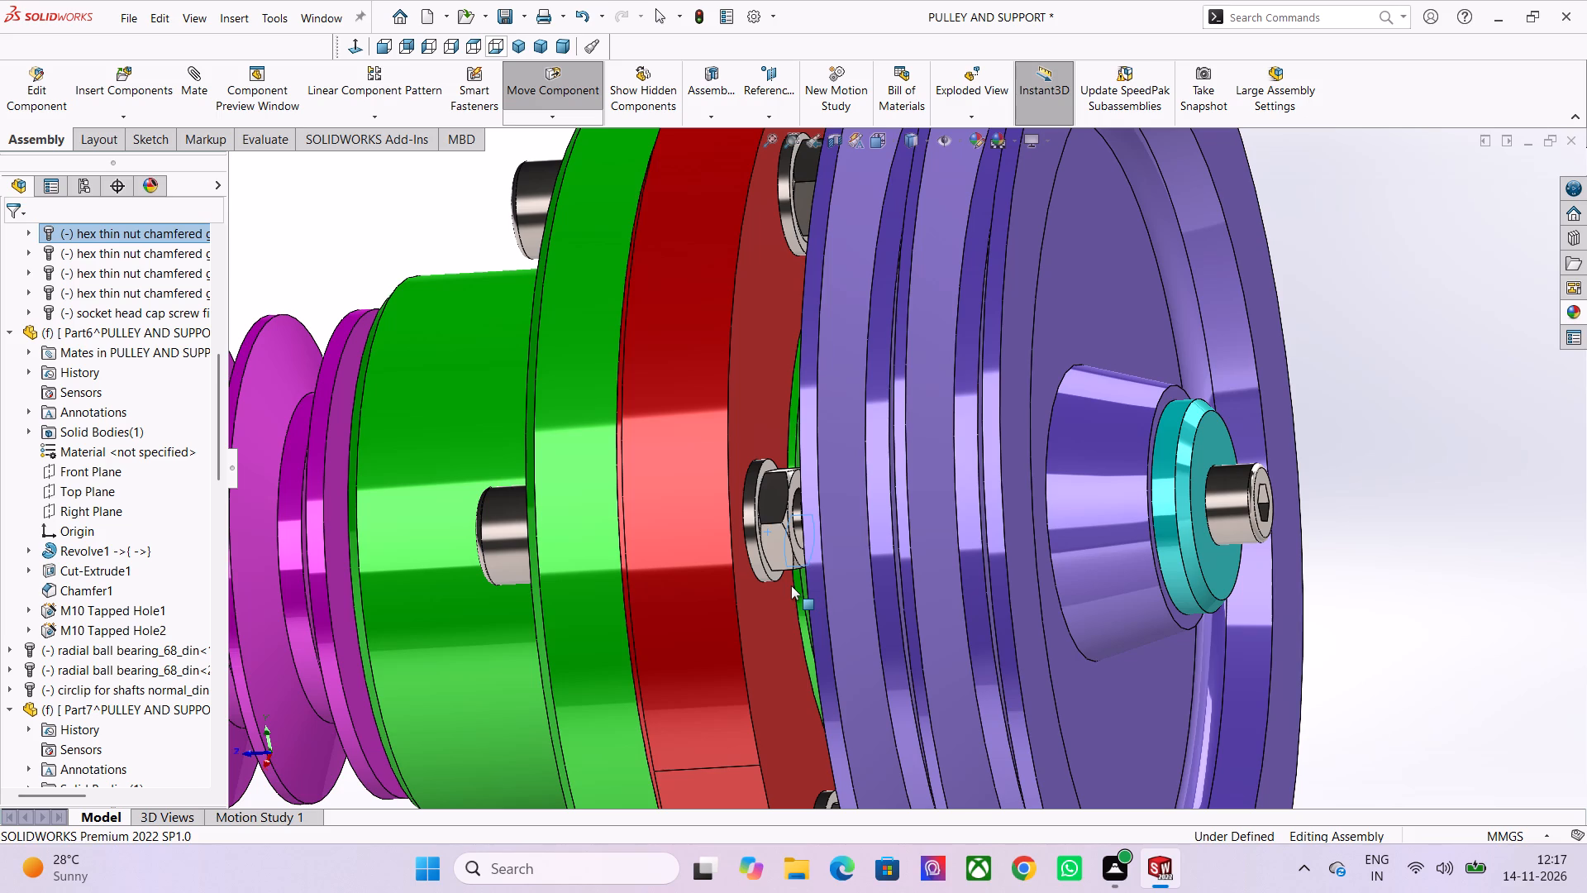
{"action": "left_click_drag", "start_coordinate": [791, 585], "coordinate": [800, 590]}
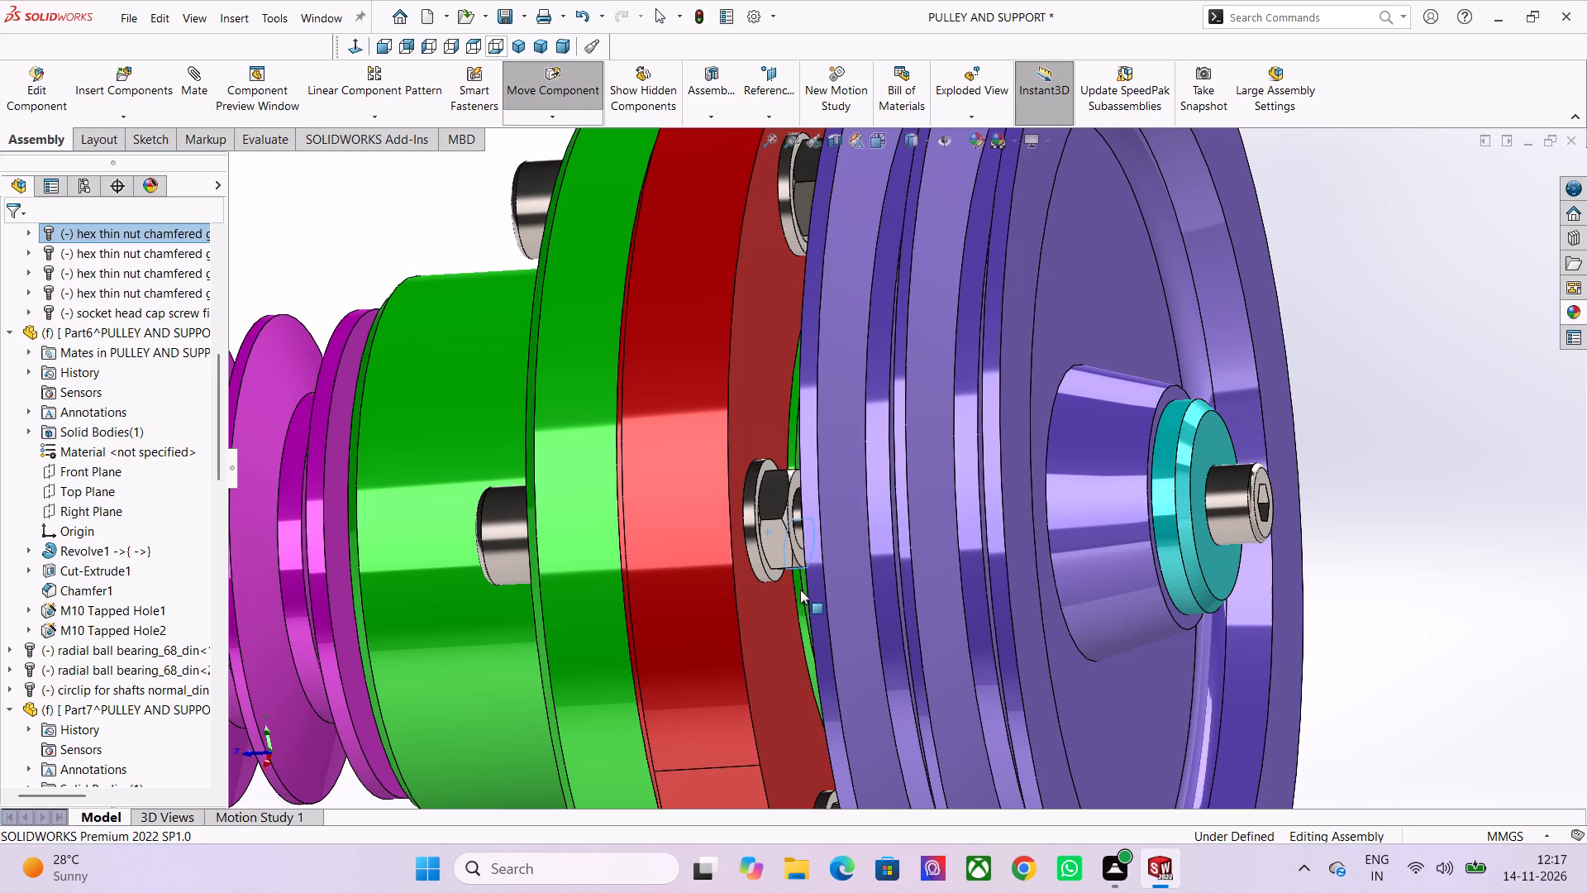
{"action": "left_click_drag", "start_coordinate": [800, 590], "coordinate": [798, 585]}
{"action": "left_click_drag", "start_coordinate": [798, 585], "coordinate": [813, 569]}
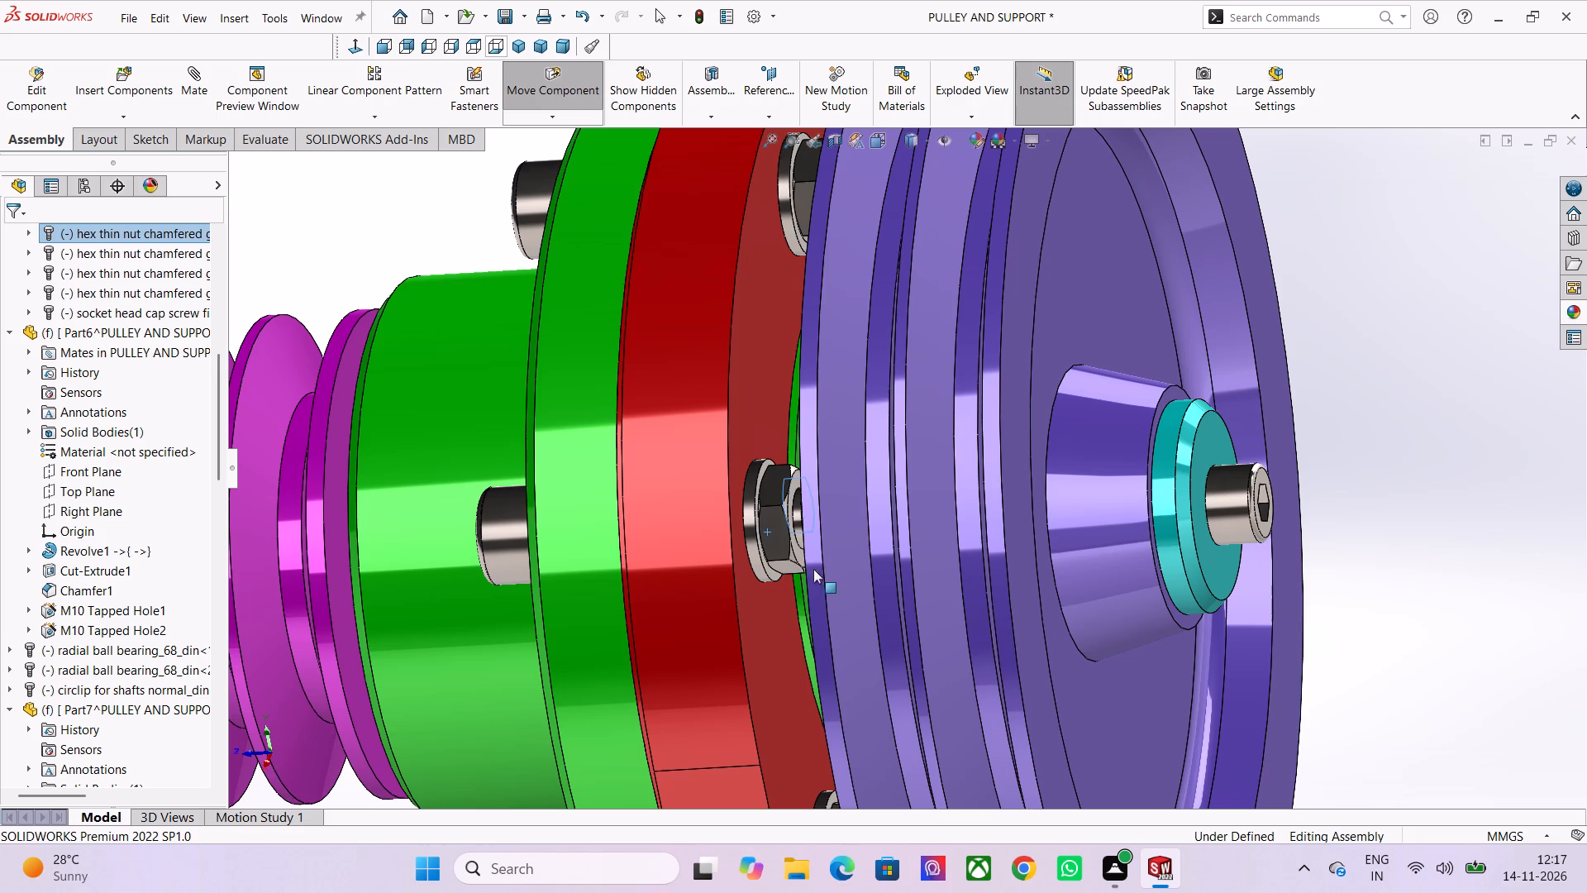
{"action": "left_click_drag", "start_coordinate": [813, 569], "coordinate": [924, 581]}
{"action": "left_click_drag", "start_coordinate": [781, 499], "coordinate": [793, 577]}
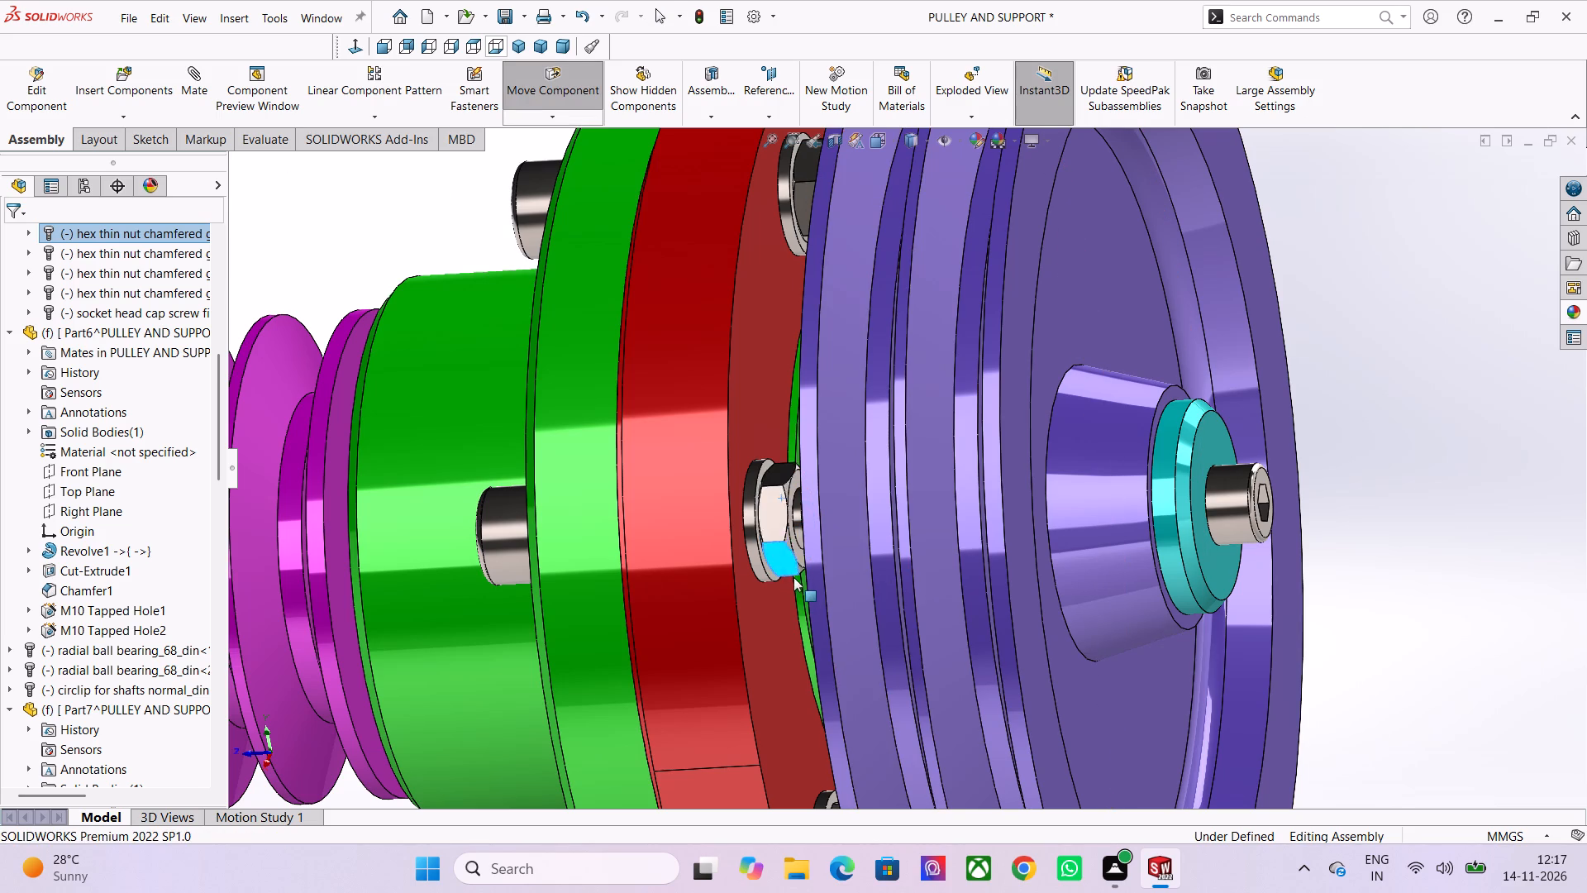
{"action": "left_click_drag", "start_coordinate": [793, 577], "coordinate": [797, 518]}
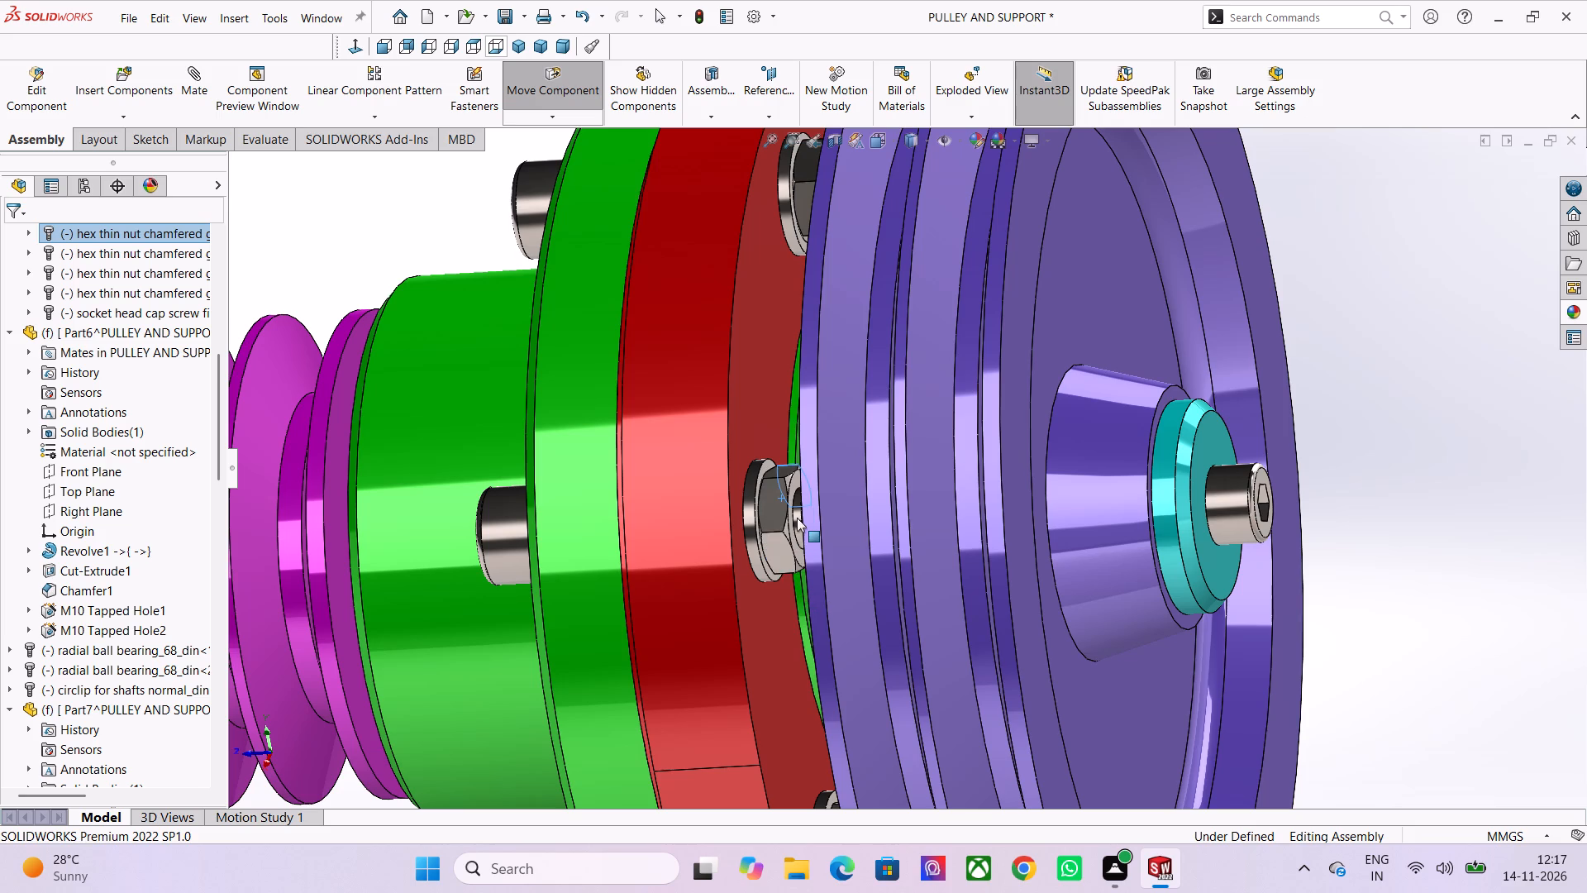
{"action": "left_click_drag", "start_coordinate": [797, 518], "coordinate": [807, 530]}
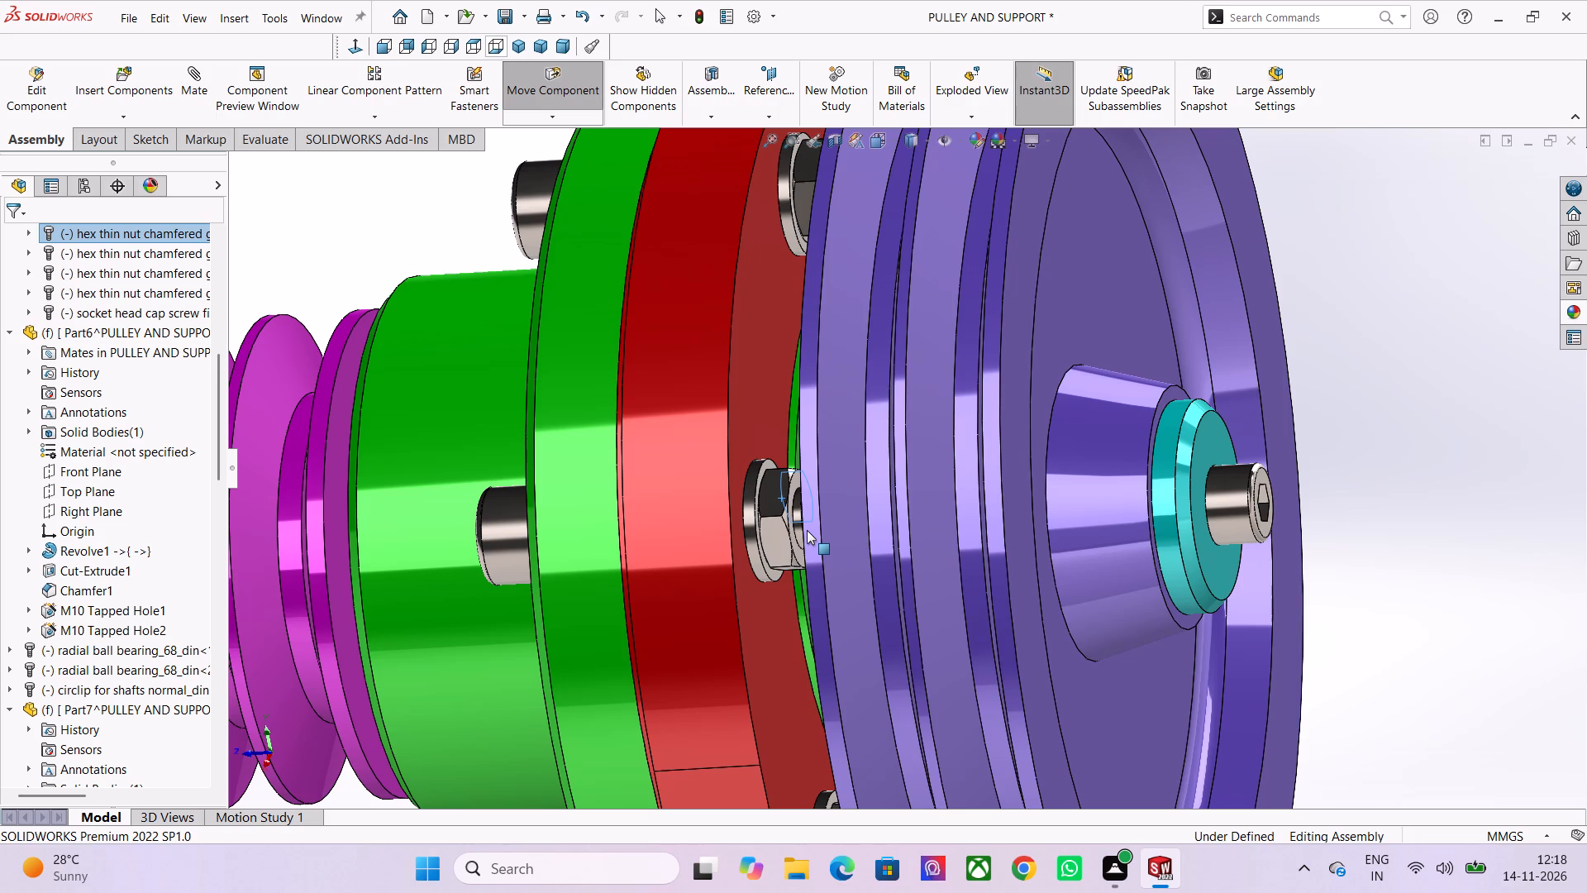
{"action": "left_click_drag", "start_coordinate": [807, 530], "coordinate": [805, 621]}
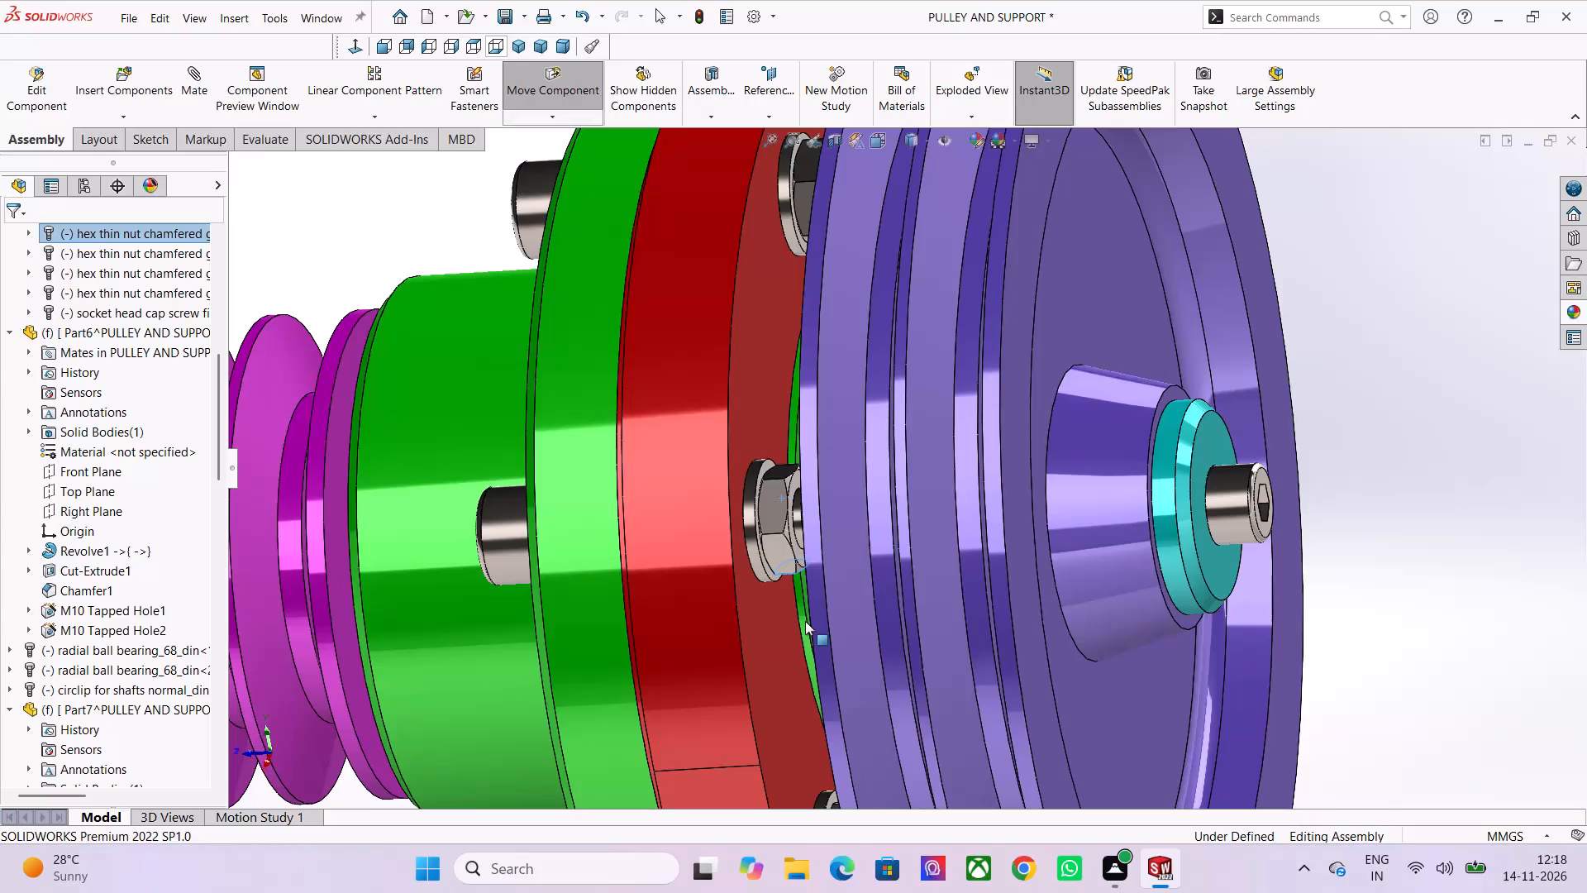
Keep rotating the middle hex thin nut back and forth about its bolt axis beside the large purple pulley, and release it.
{"action": "left_click_drag", "start_coordinate": [805, 621], "coordinate": [807, 611]}
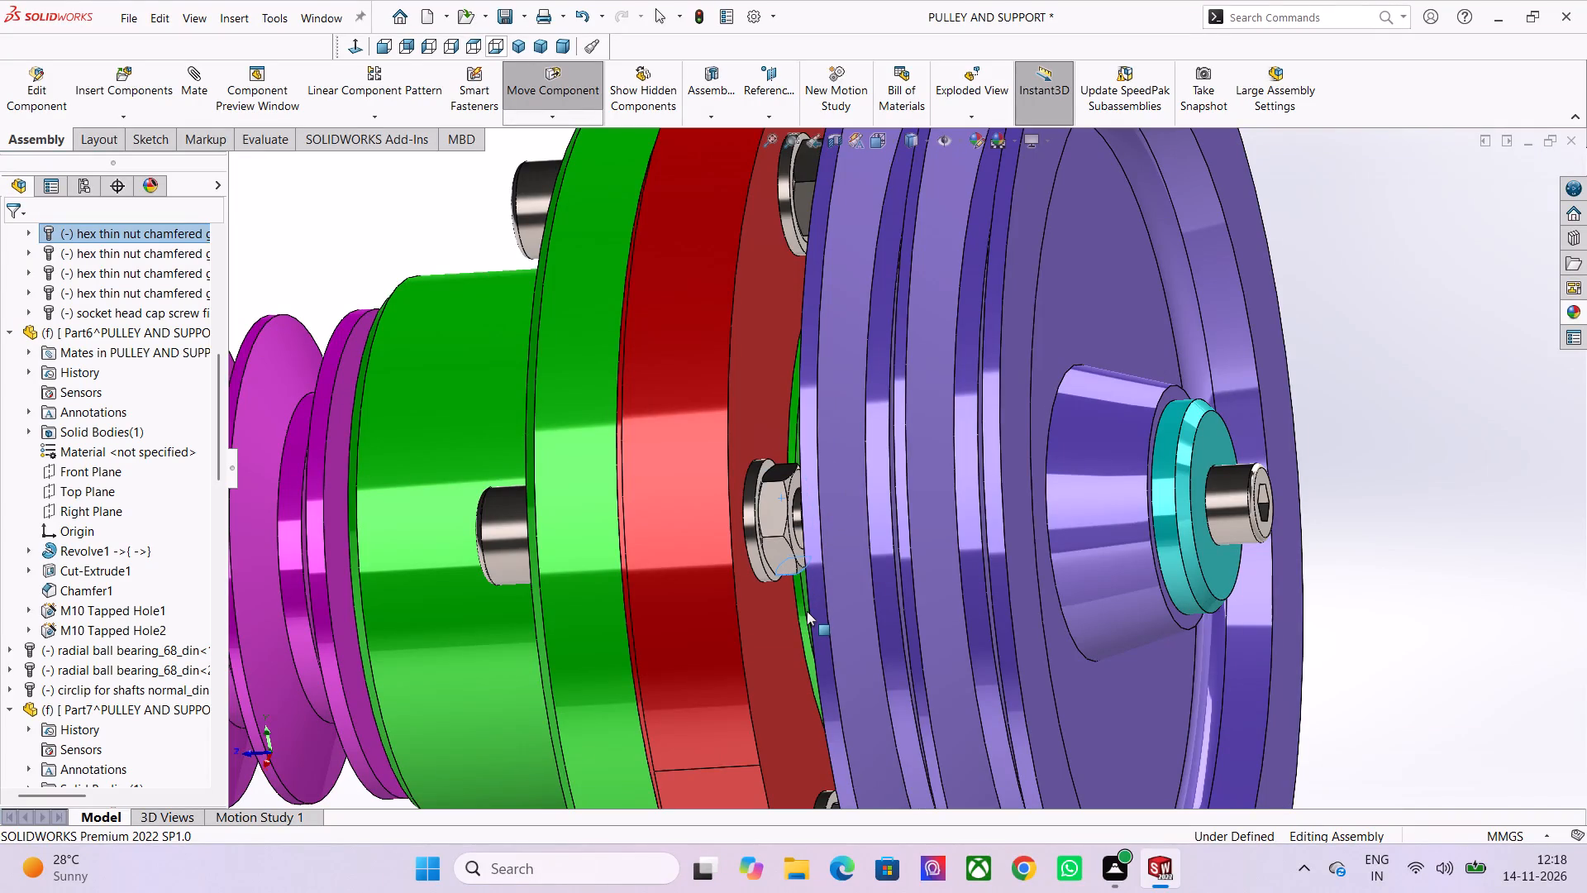
{"action": "left_click_drag", "start_coordinate": [807, 611], "coordinate": [774, 542]}
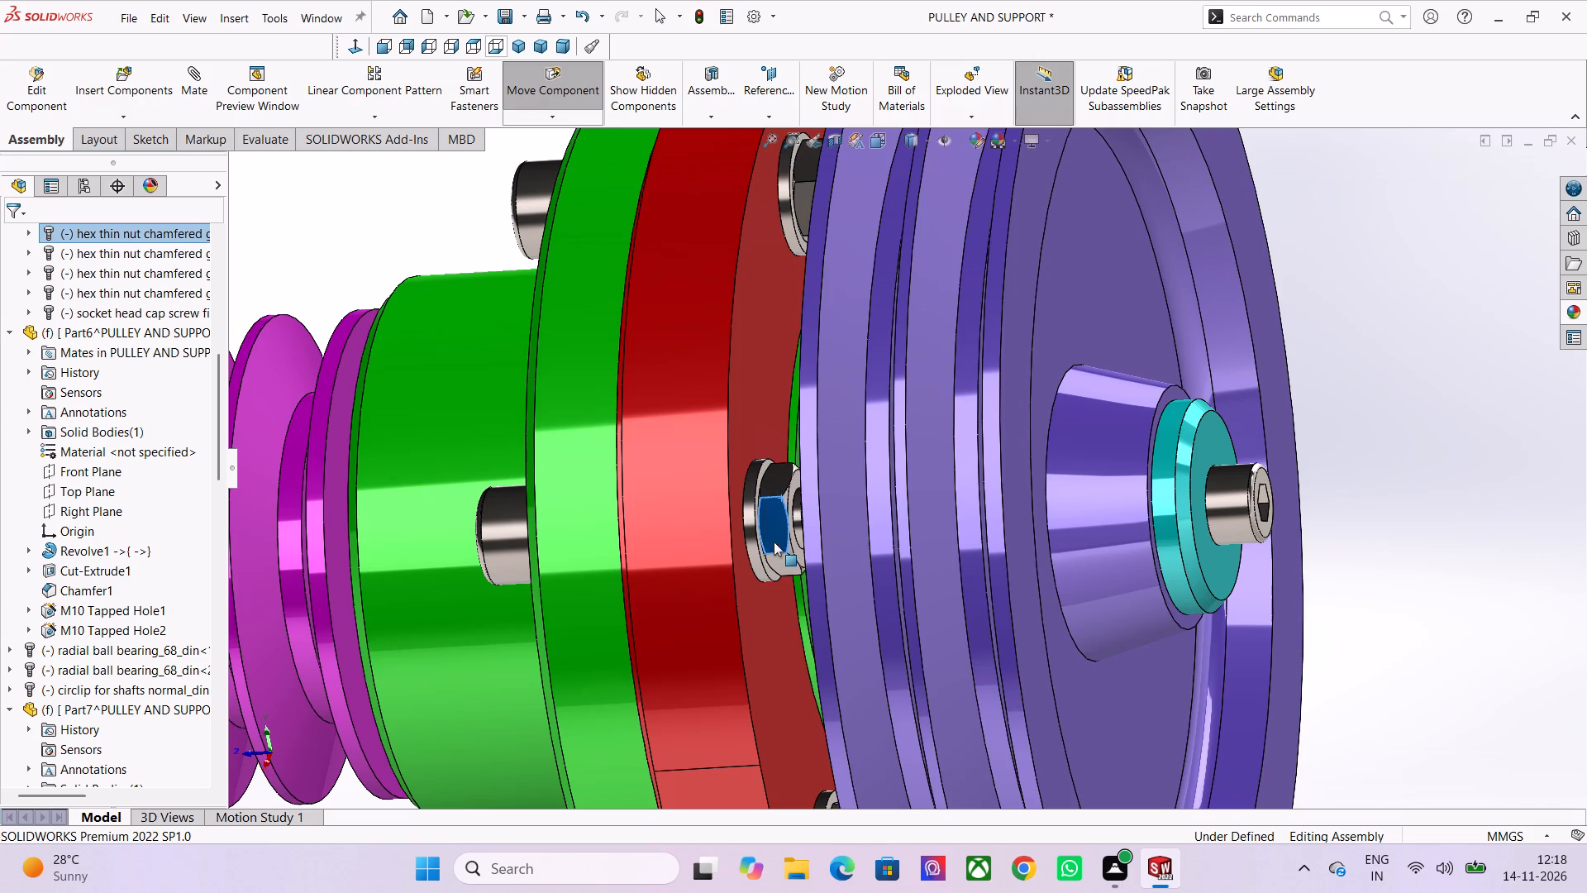
{"action": "left_click_drag", "start_coordinate": [774, 542], "coordinate": [808, 417]}
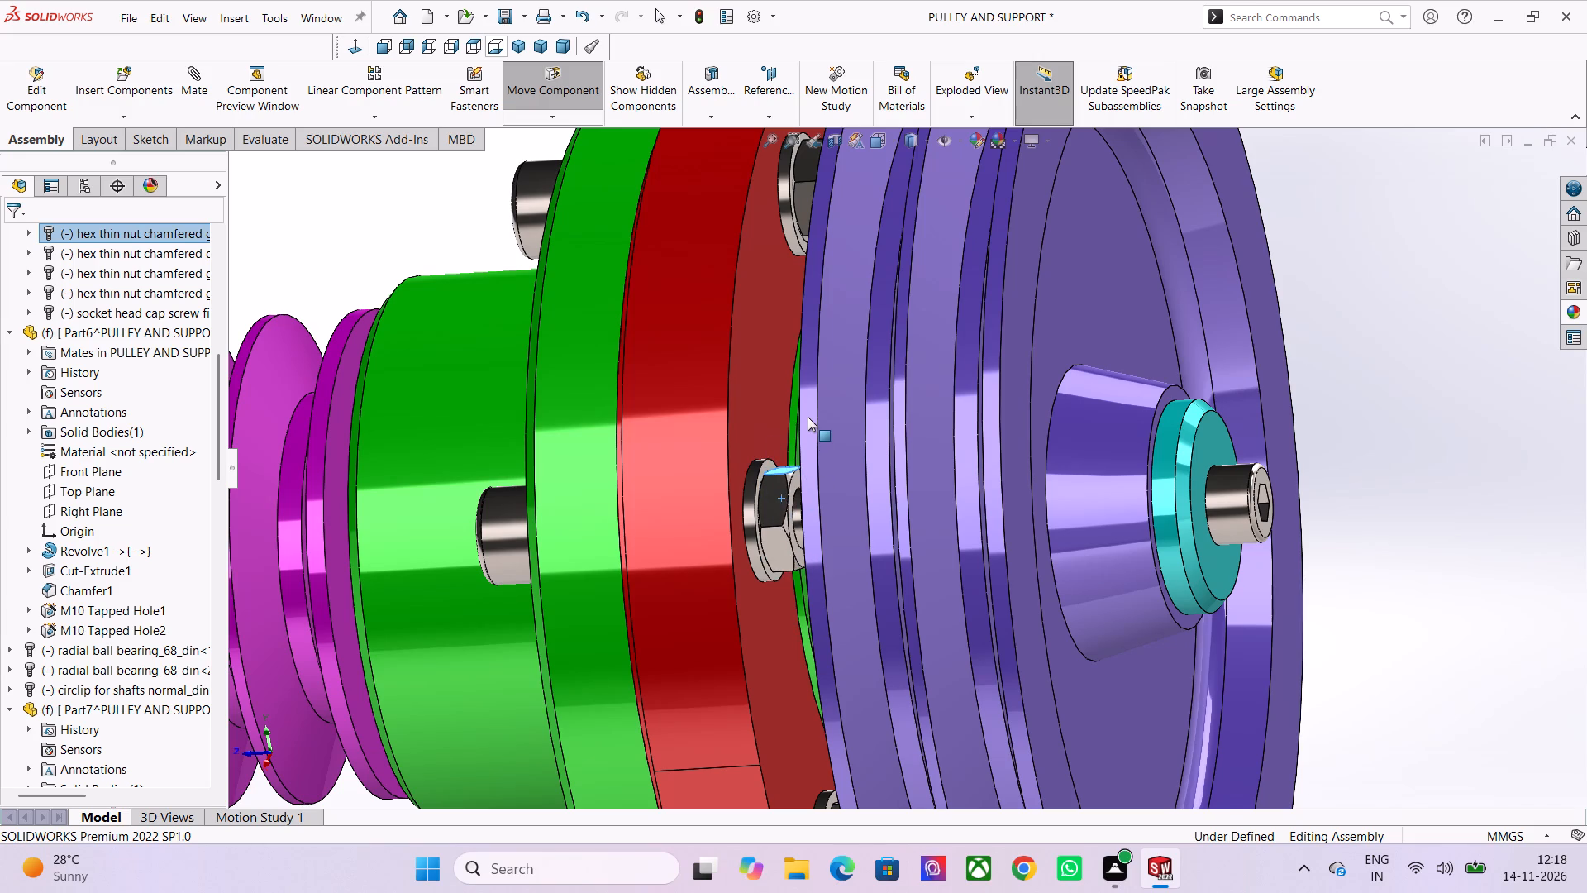
{"action": "left_click_drag", "start_coordinate": [808, 417], "coordinate": [783, 621]}
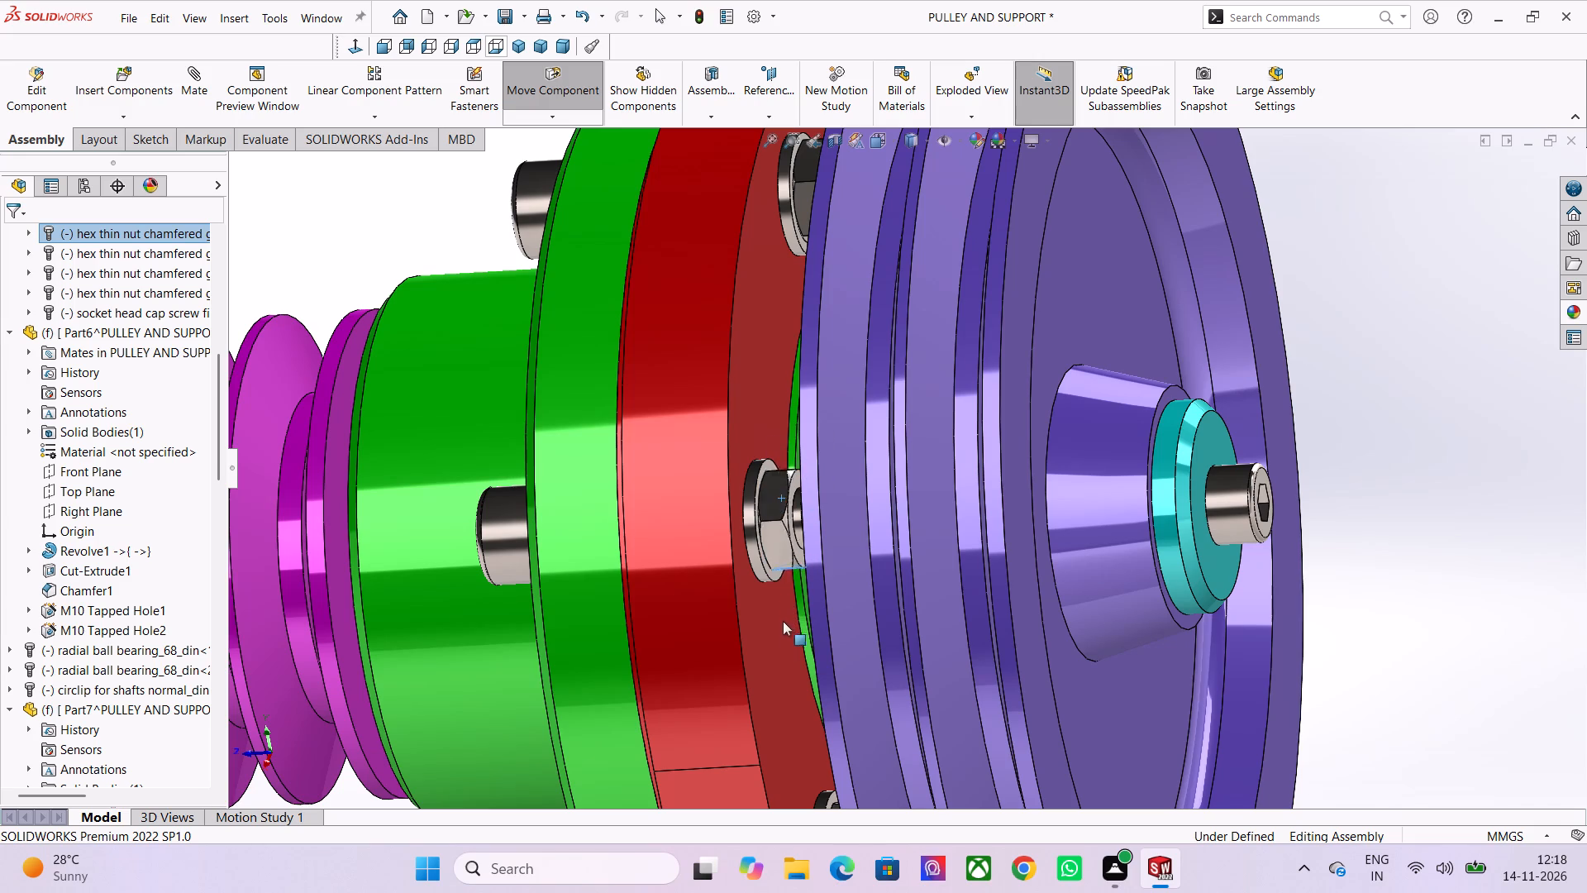
{"action": "left_click_drag", "start_coordinate": [783, 621], "coordinate": [775, 518]}
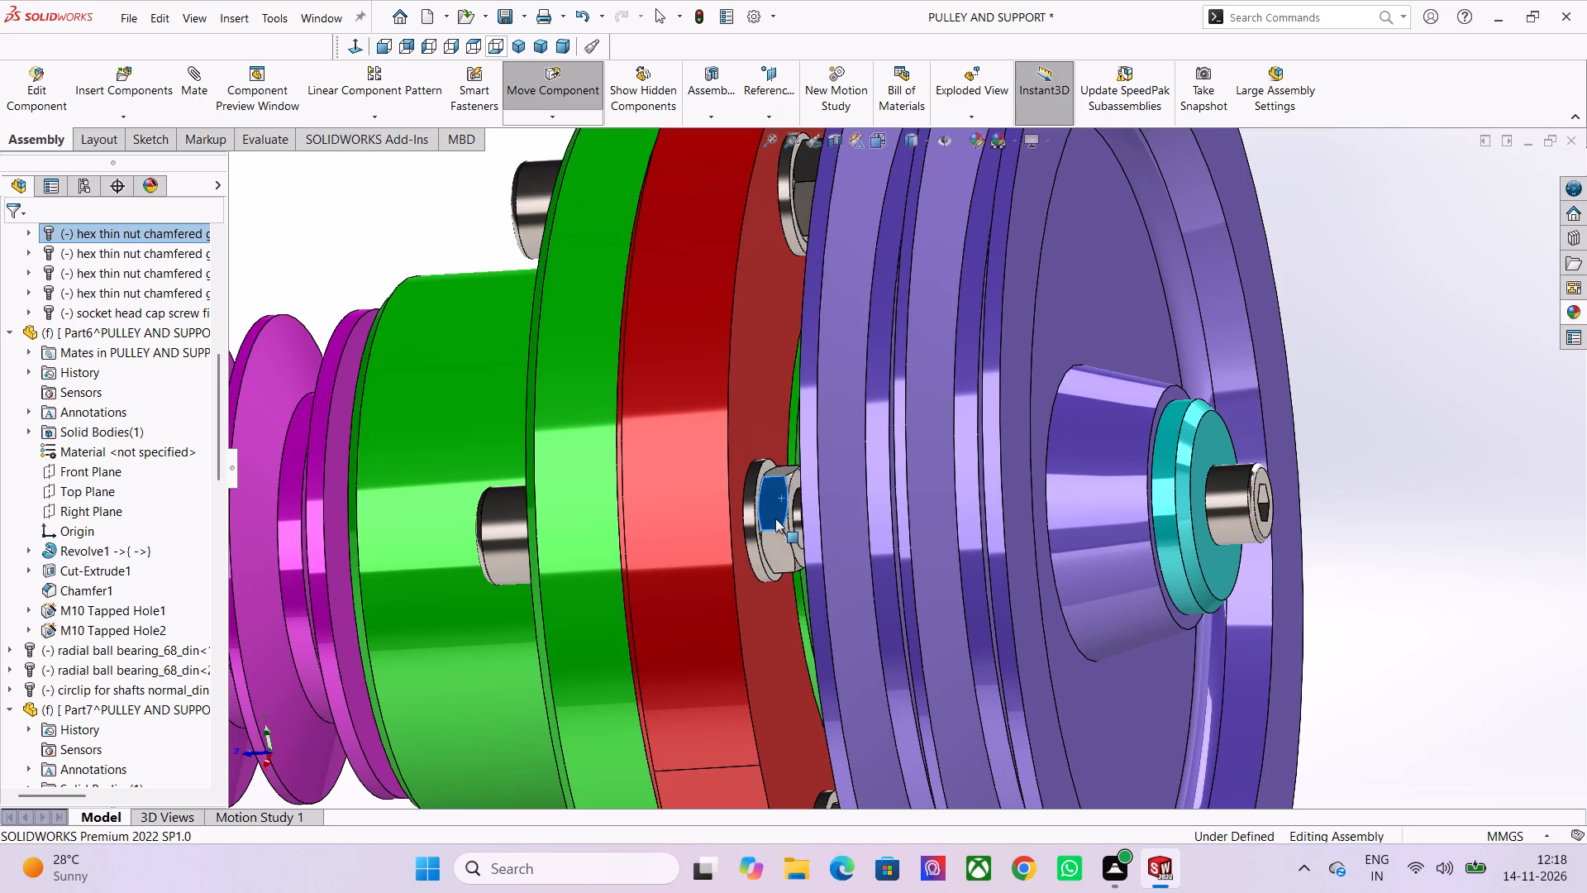
{"action": "left_click_drag", "start_coordinate": [775, 518], "coordinate": [777, 500]}
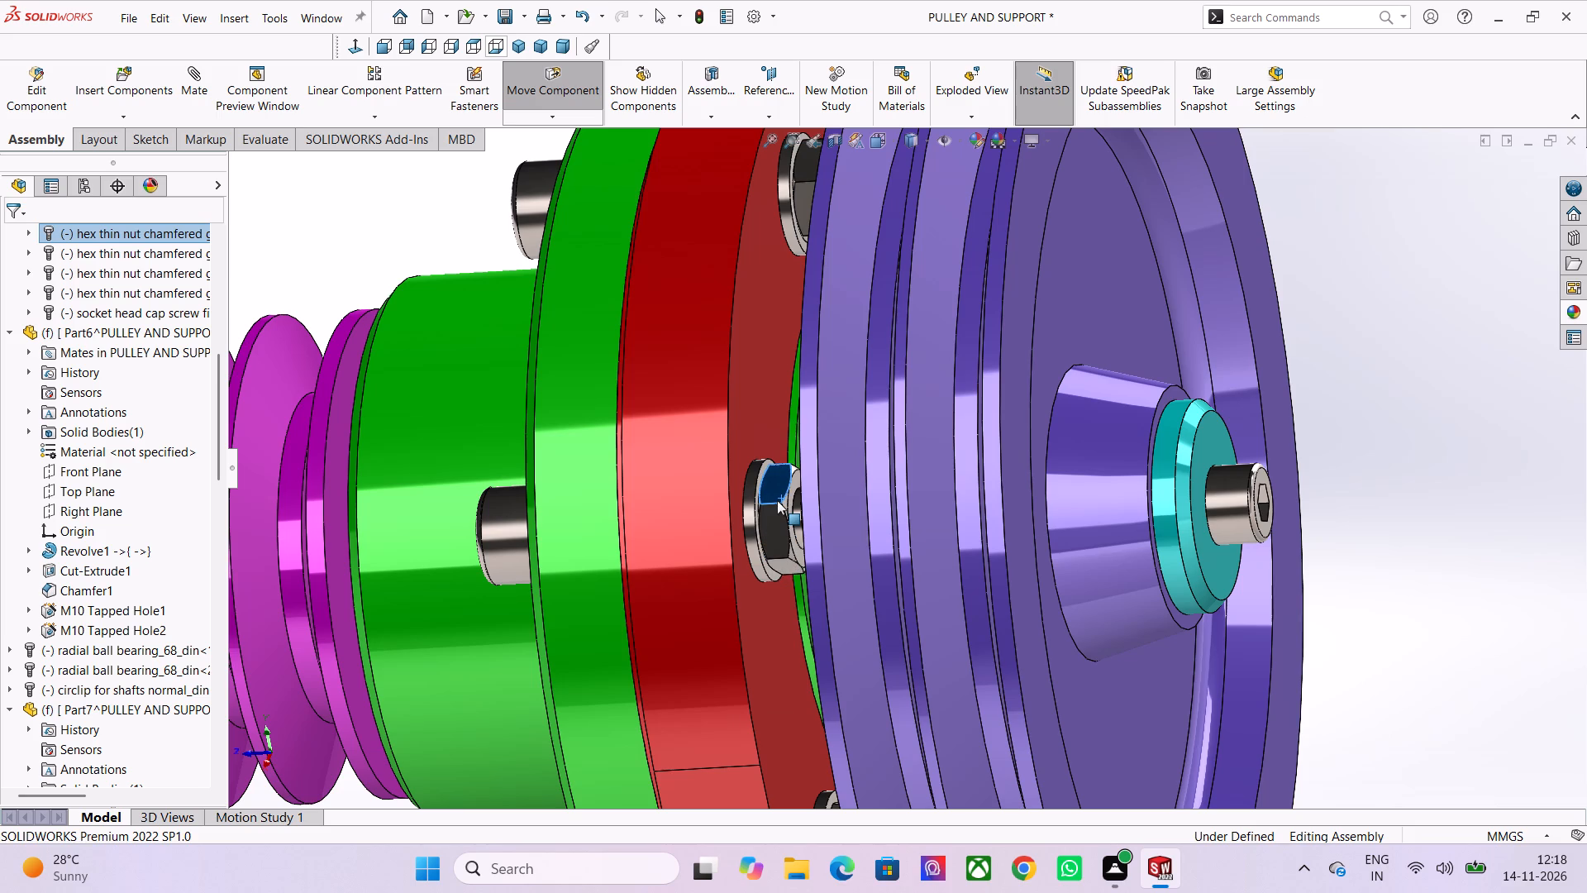
{"action": "left_click_drag", "start_coordinate": [777, 500], "coordinate": [780, 528]}
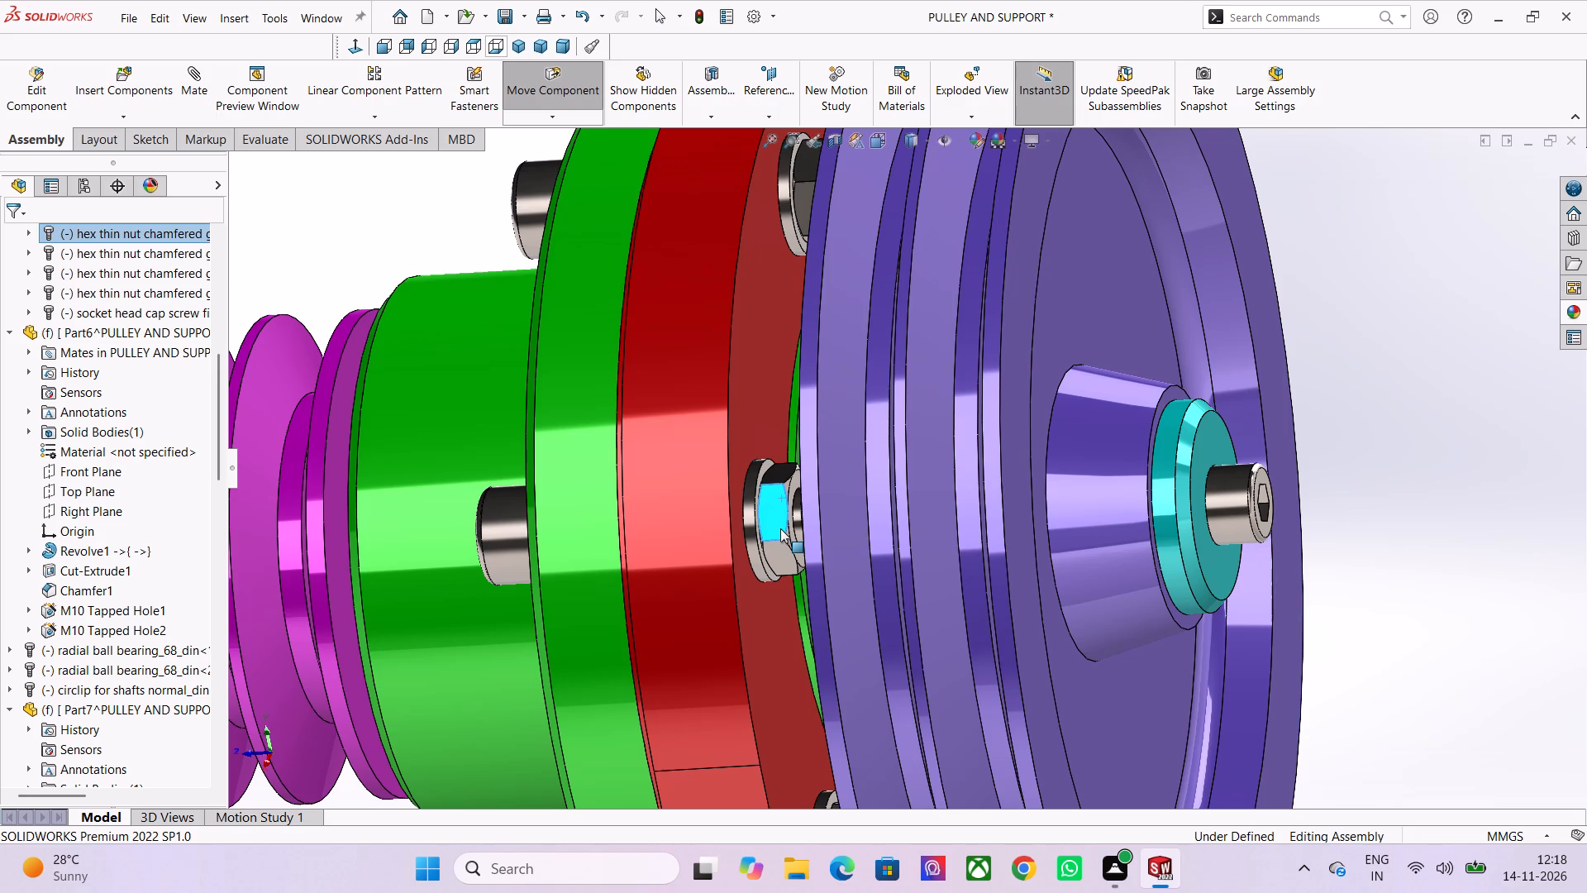
{"action": "left_click_drag", "start_coordinate": [780, 528], "coordinate": [784, 610]}
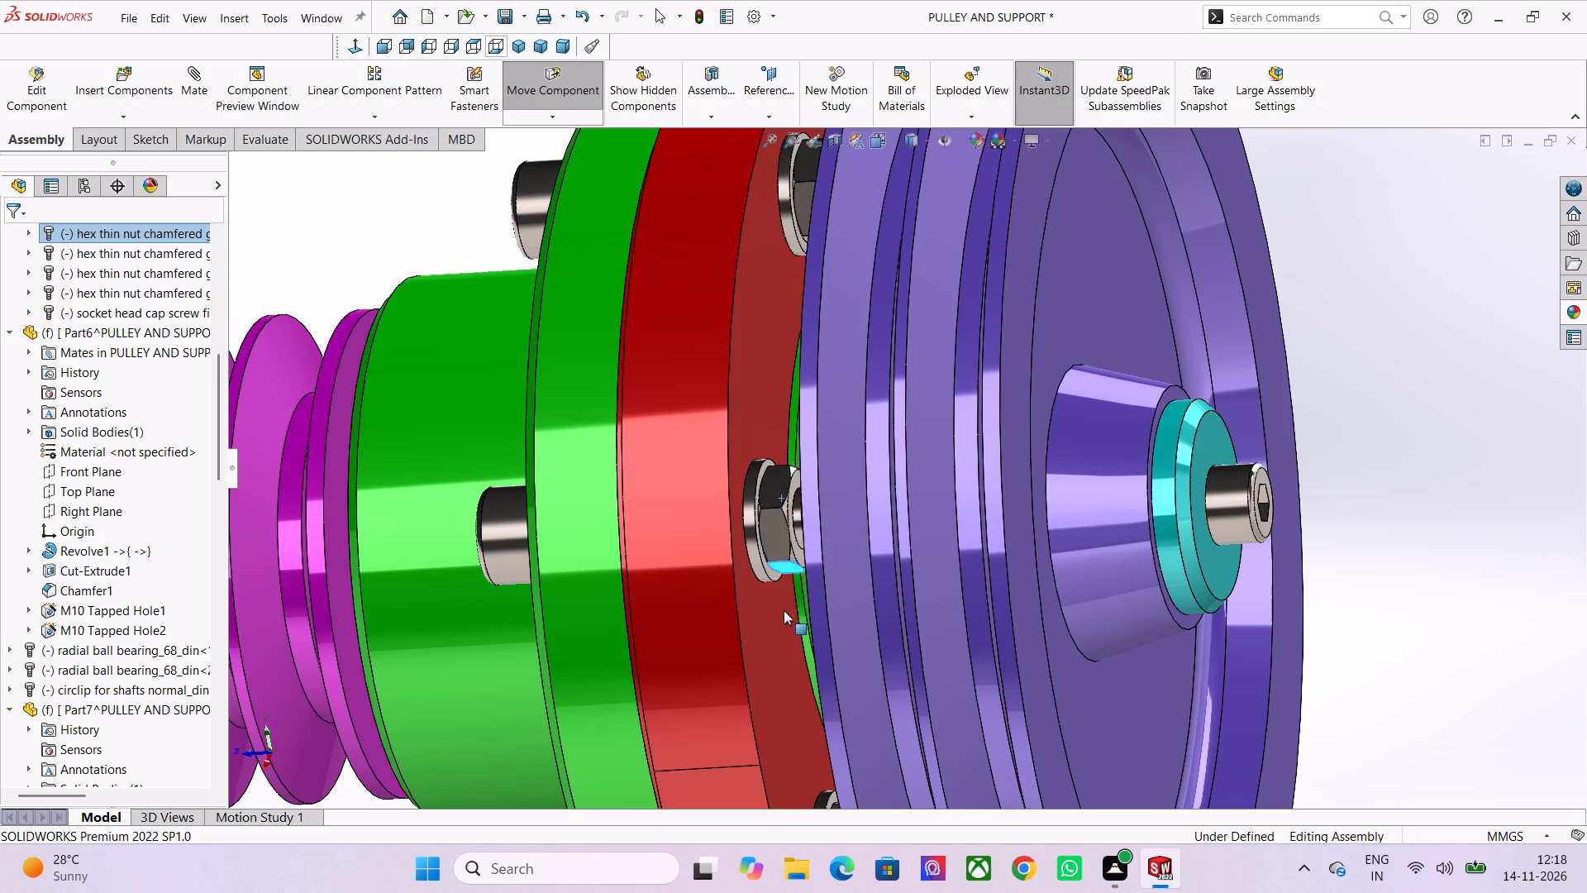
{"action": "left_click_drag", "start_coordinate": [784, 610], "coordinate": [787, 587]}
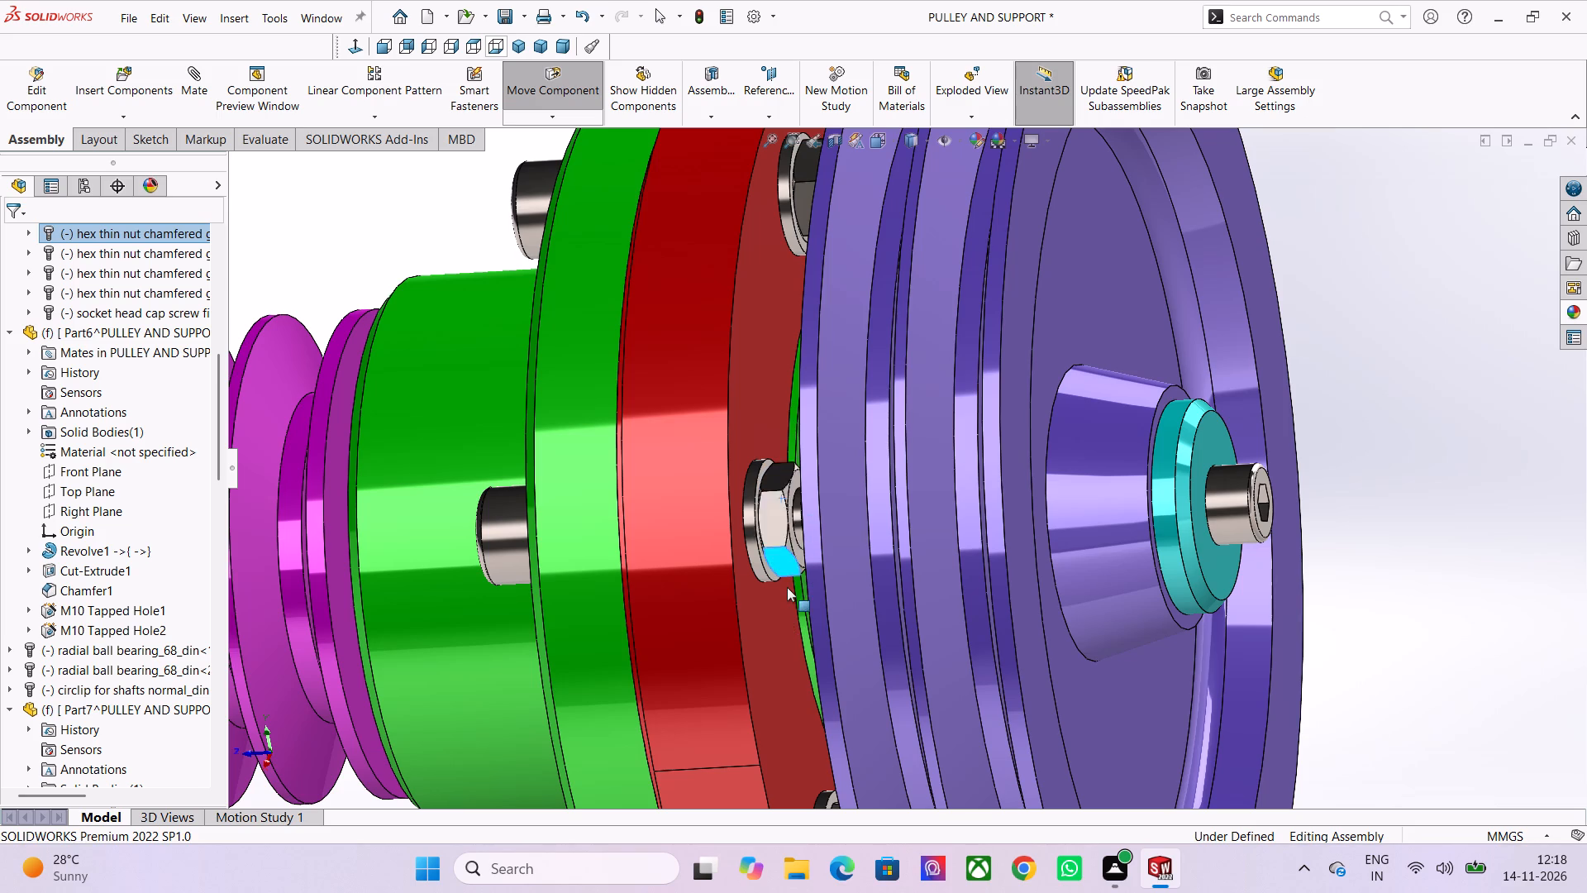
{"action": "left_click_drag", "start_coordinate": [787, 587], "coordinate": [796, 570]}
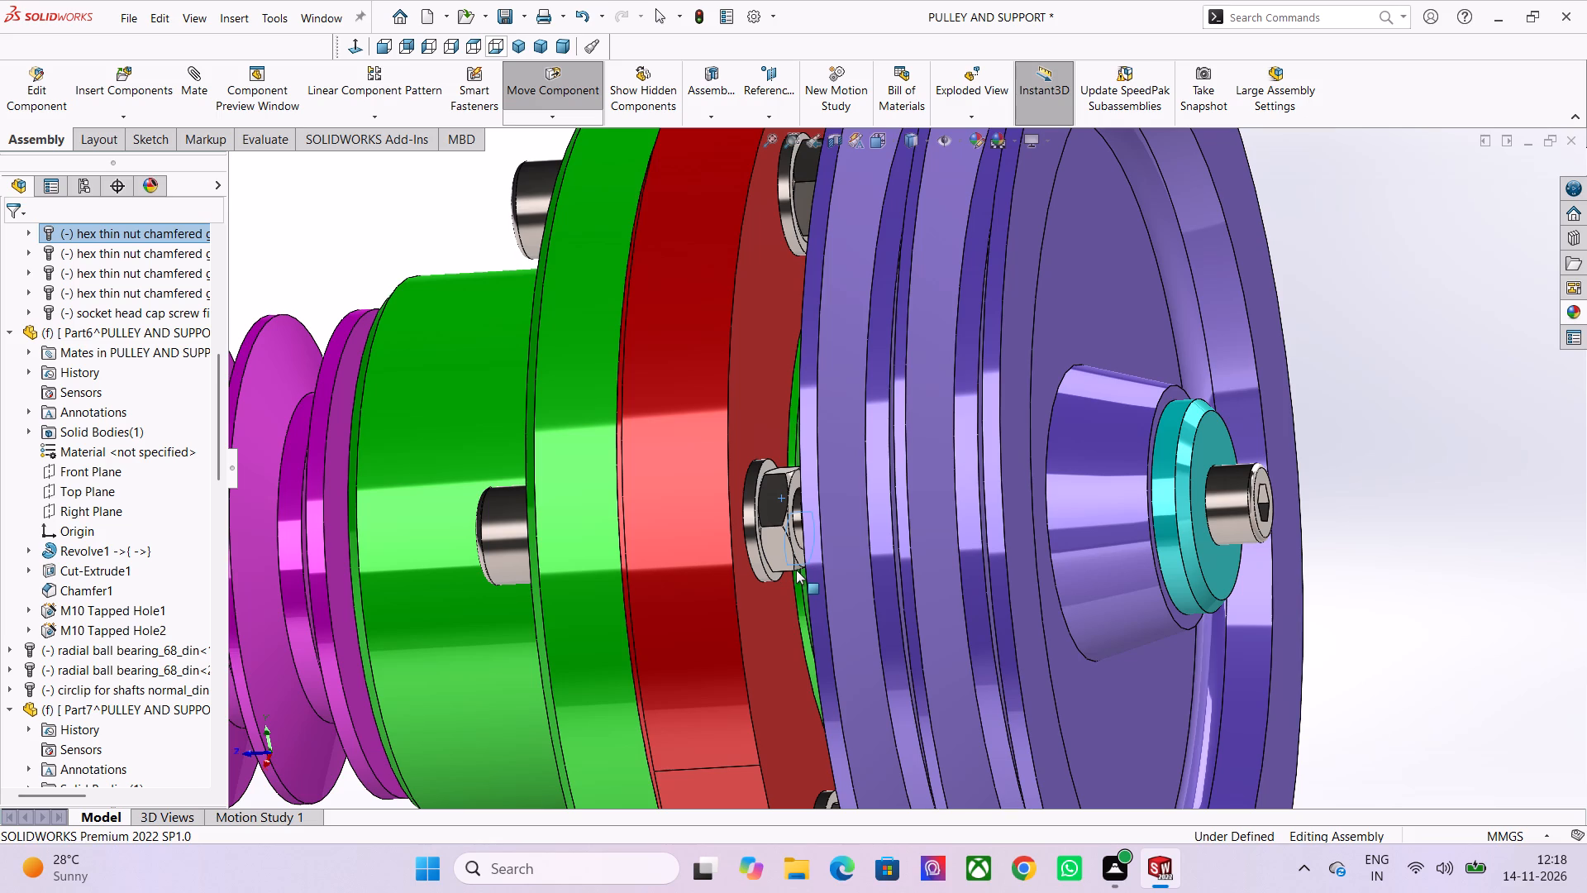
{"action": "left_click_drag", "start_coordinate": [796, 570], "coordinate": [801, 518]}
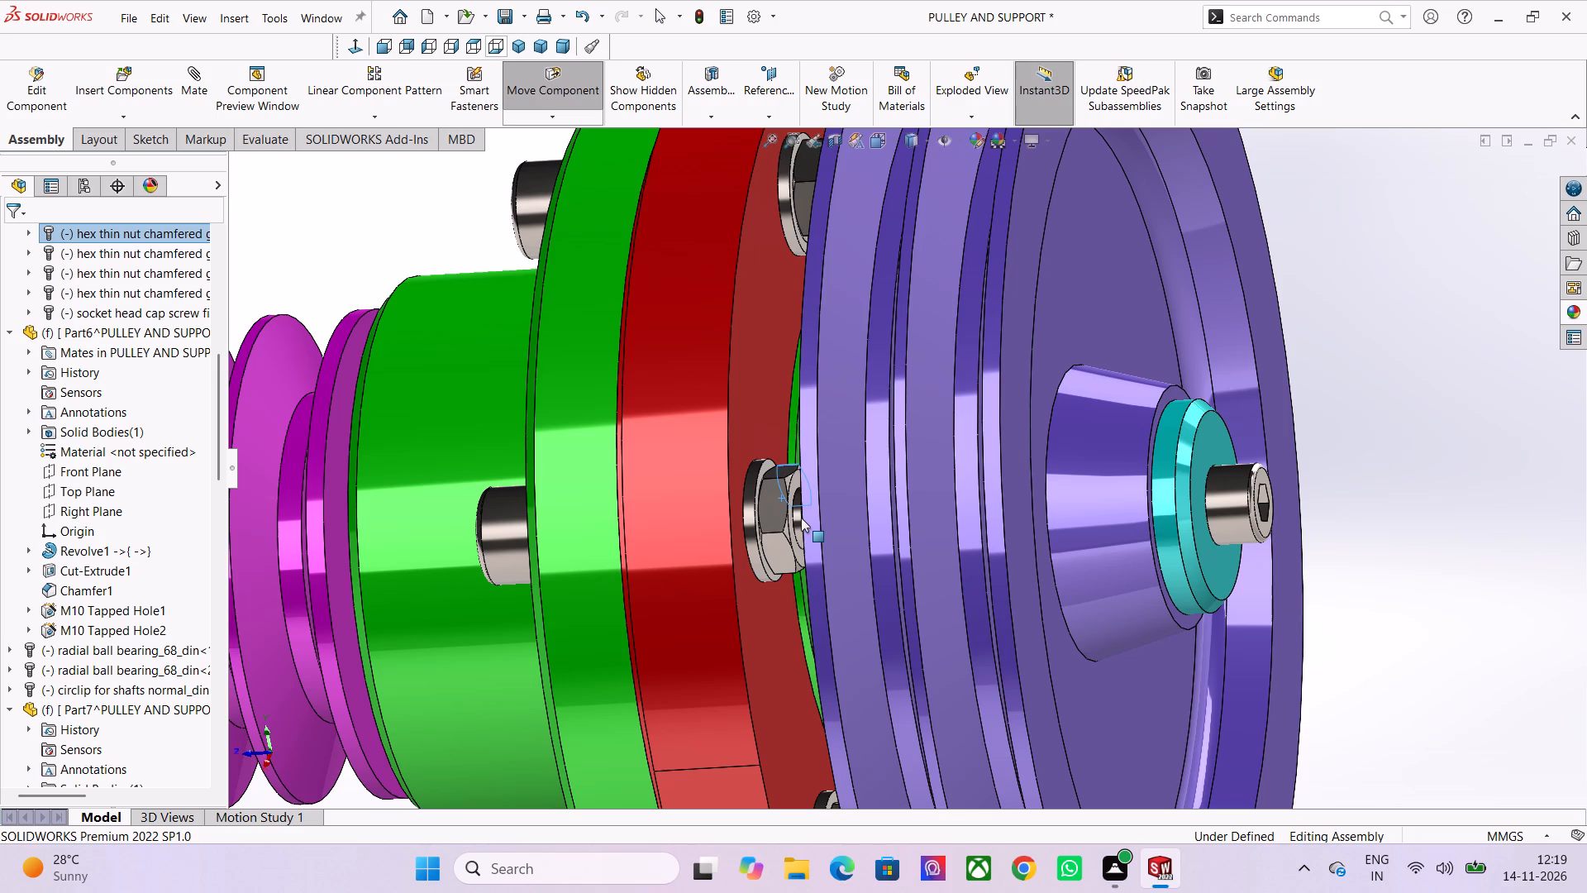
{"action": "left_click_drag", "start_coordinate": [801, 518], "coordinate": [807, 573]}
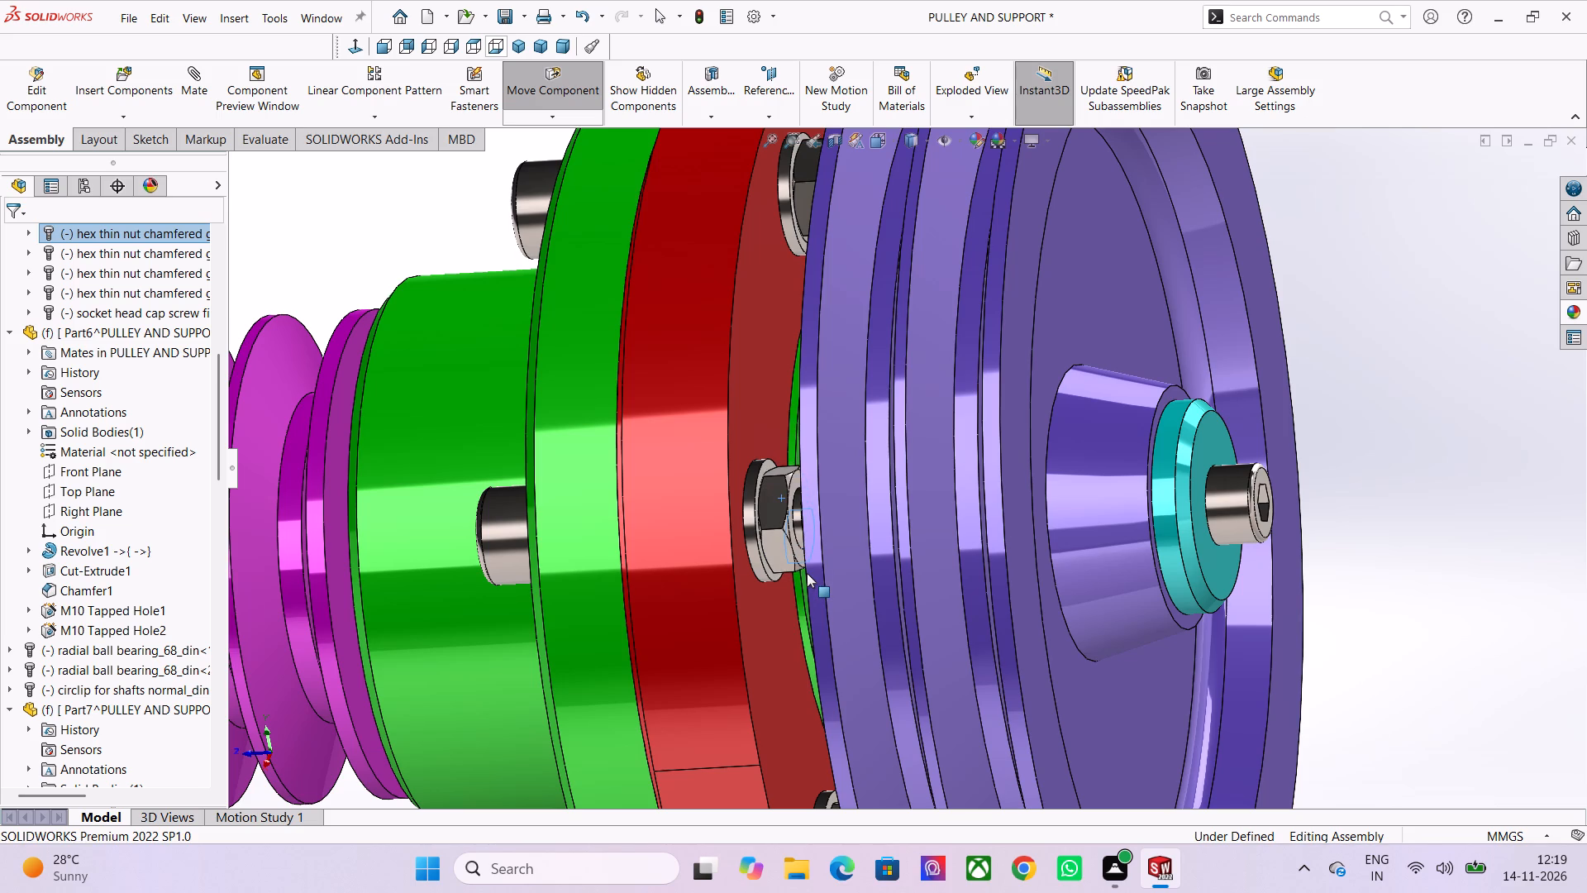
{"action": "left_click_drag", "start_coordinate": [807, 573], "coordinate": [809, 573]}
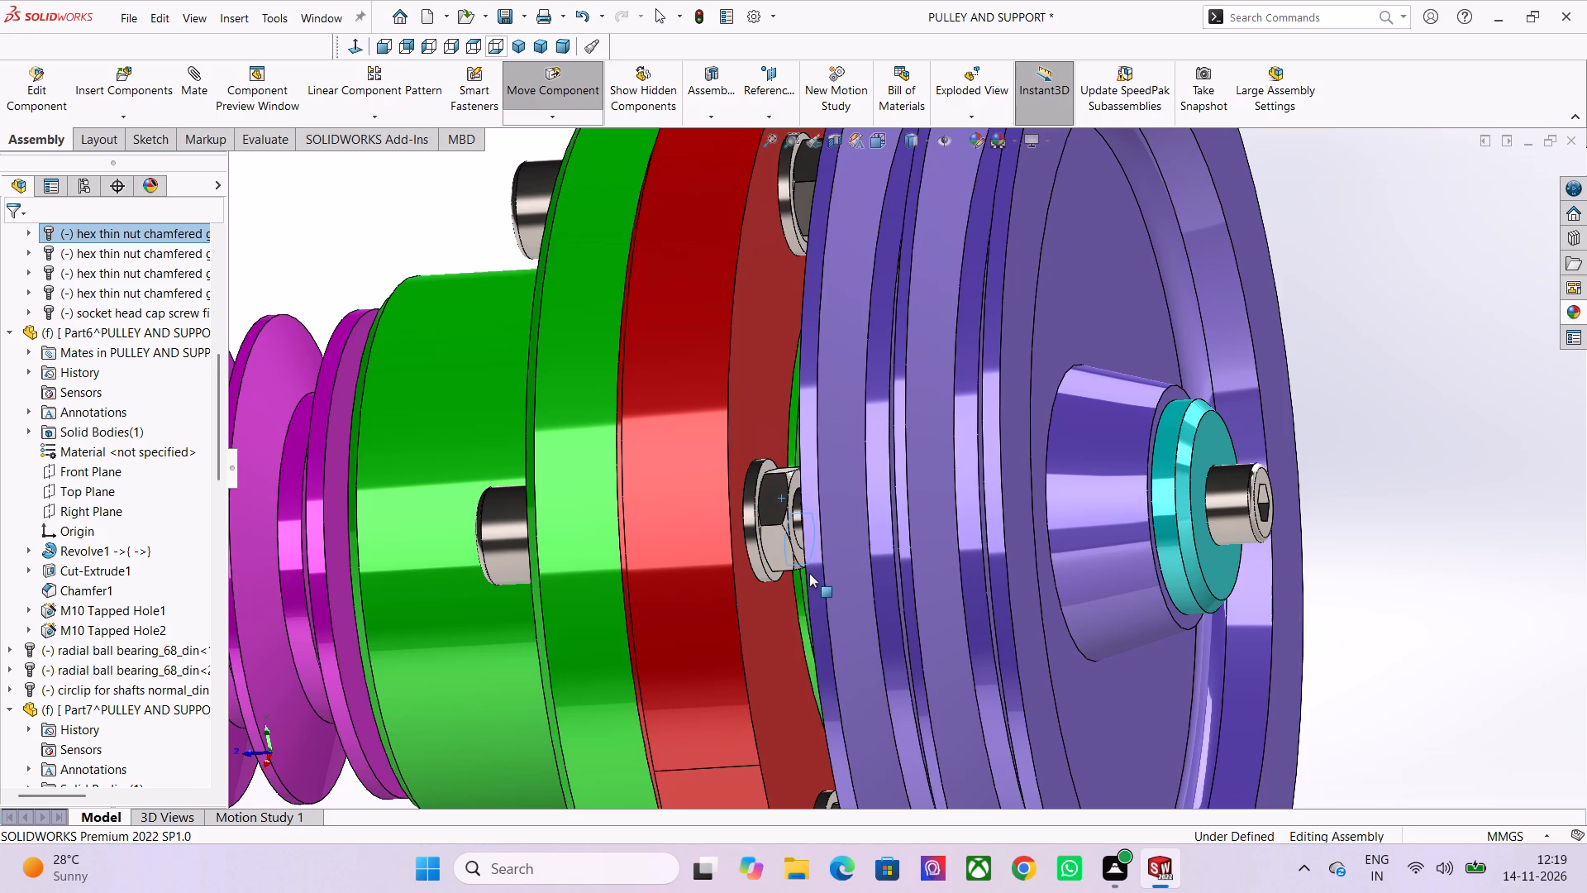
{"action": "left_click_drag", "start_coordinate": [809, 573], "coordinate": [815, 574]}
{"action": "left_click_drag", "start_coordinate": [815, 574], "coordinate": [819, 560]}
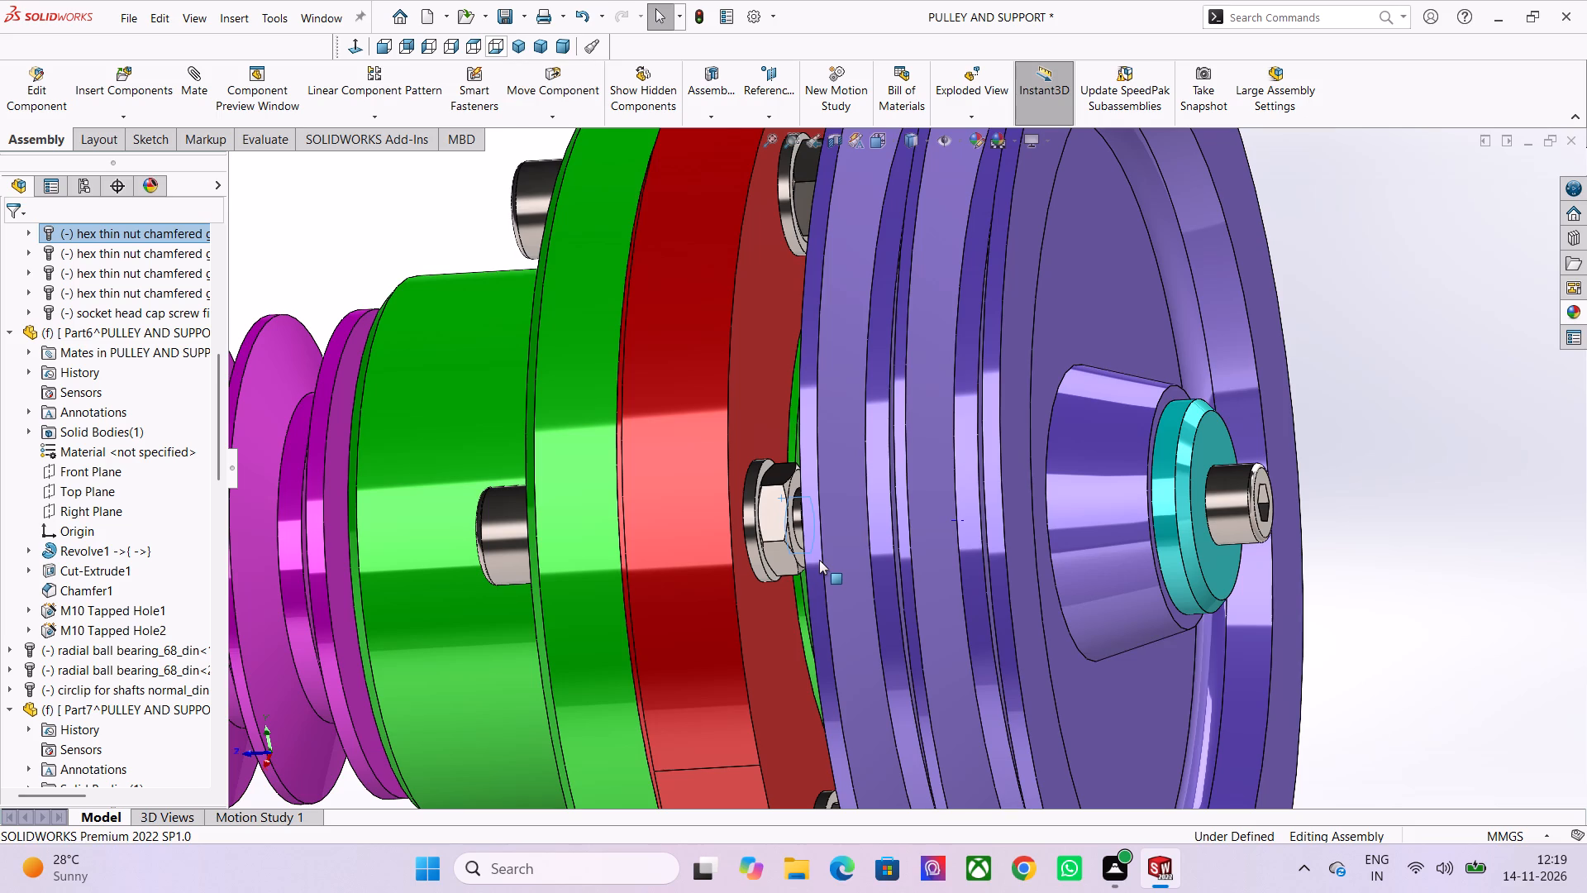
Turn the middle hex thin nut slightly about its bolt axis with both pulleys in sight.
{"action": "scroll", "coordinate": [693, 462], "scroll_direction": "down", "scroll_amount": 2}
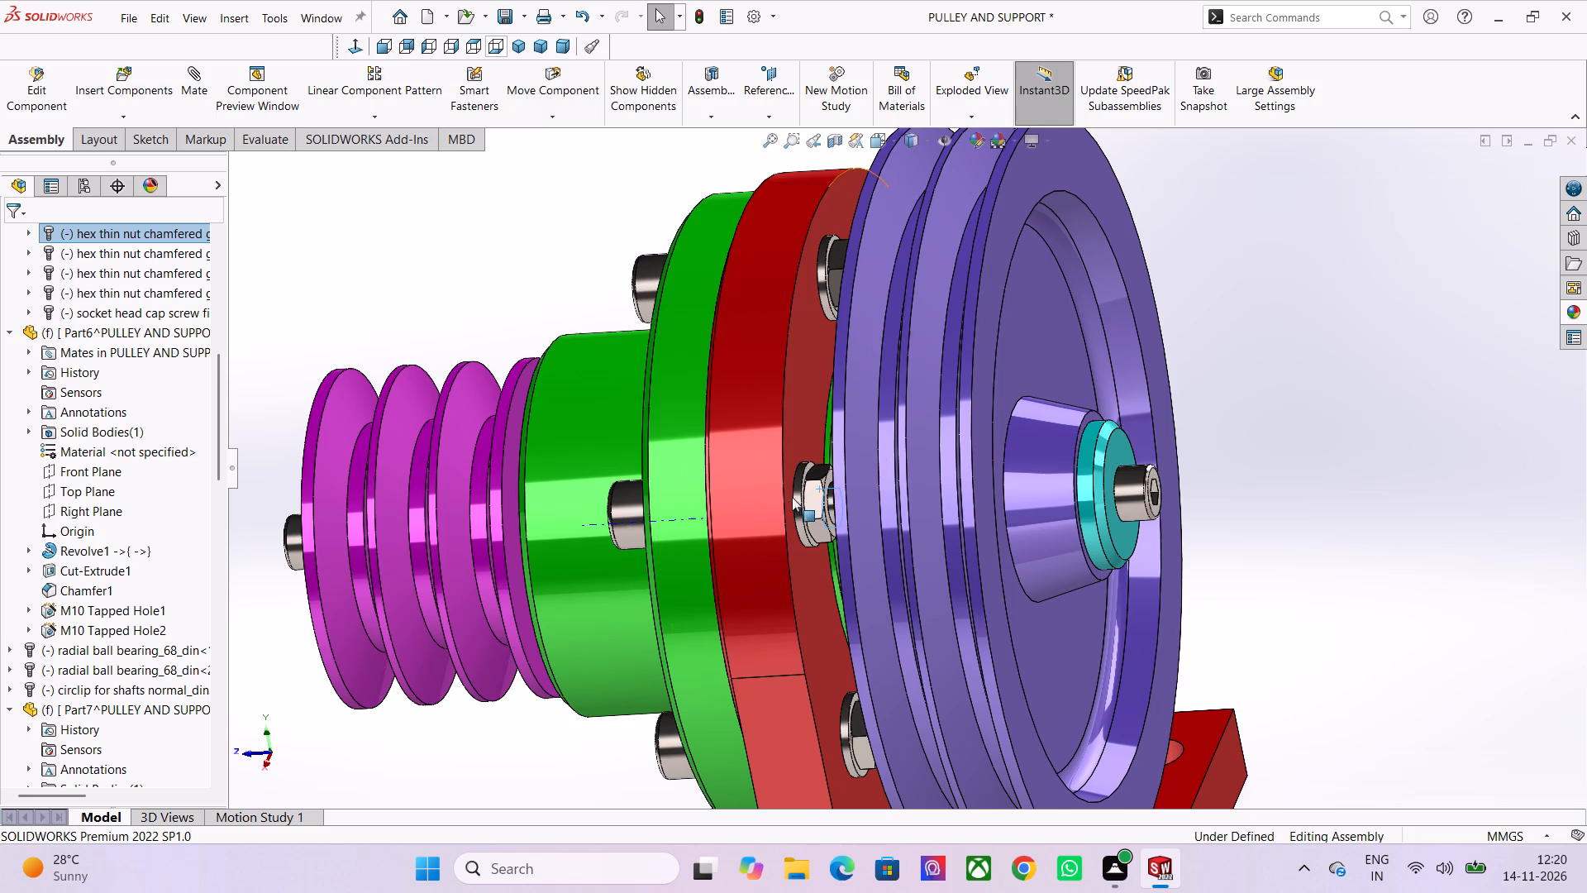
{"action": "left_click_drag", "start_coordinate": [808, 494], "coordinate": [809, 532]}
{"action": "scroll", "coordinate": [817, 563], "scroll_direction": "down", "scroll_amount": 2}
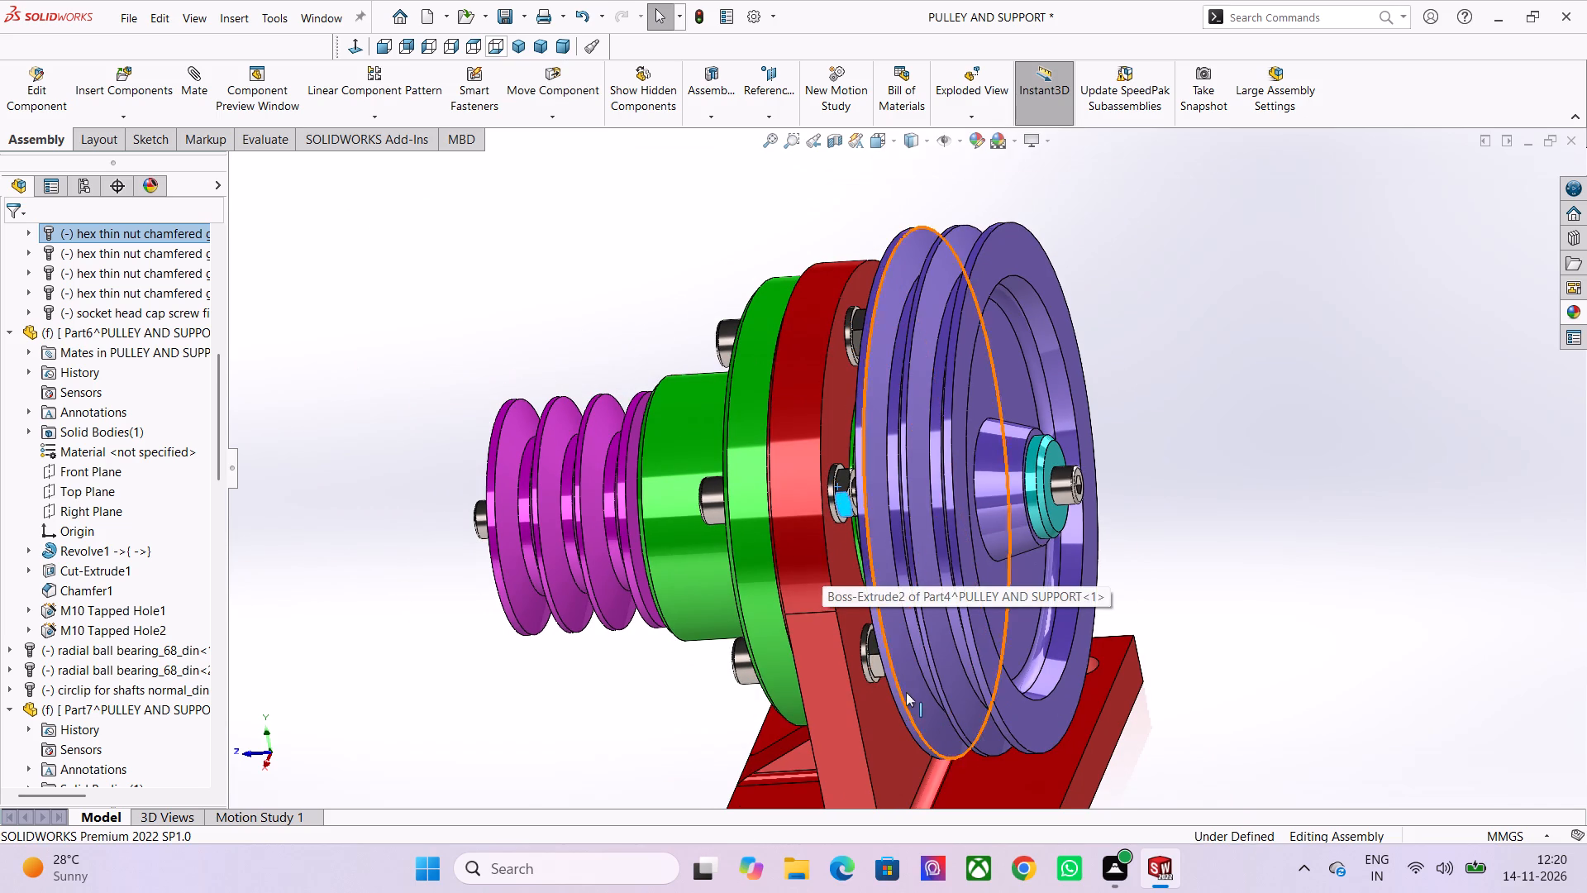
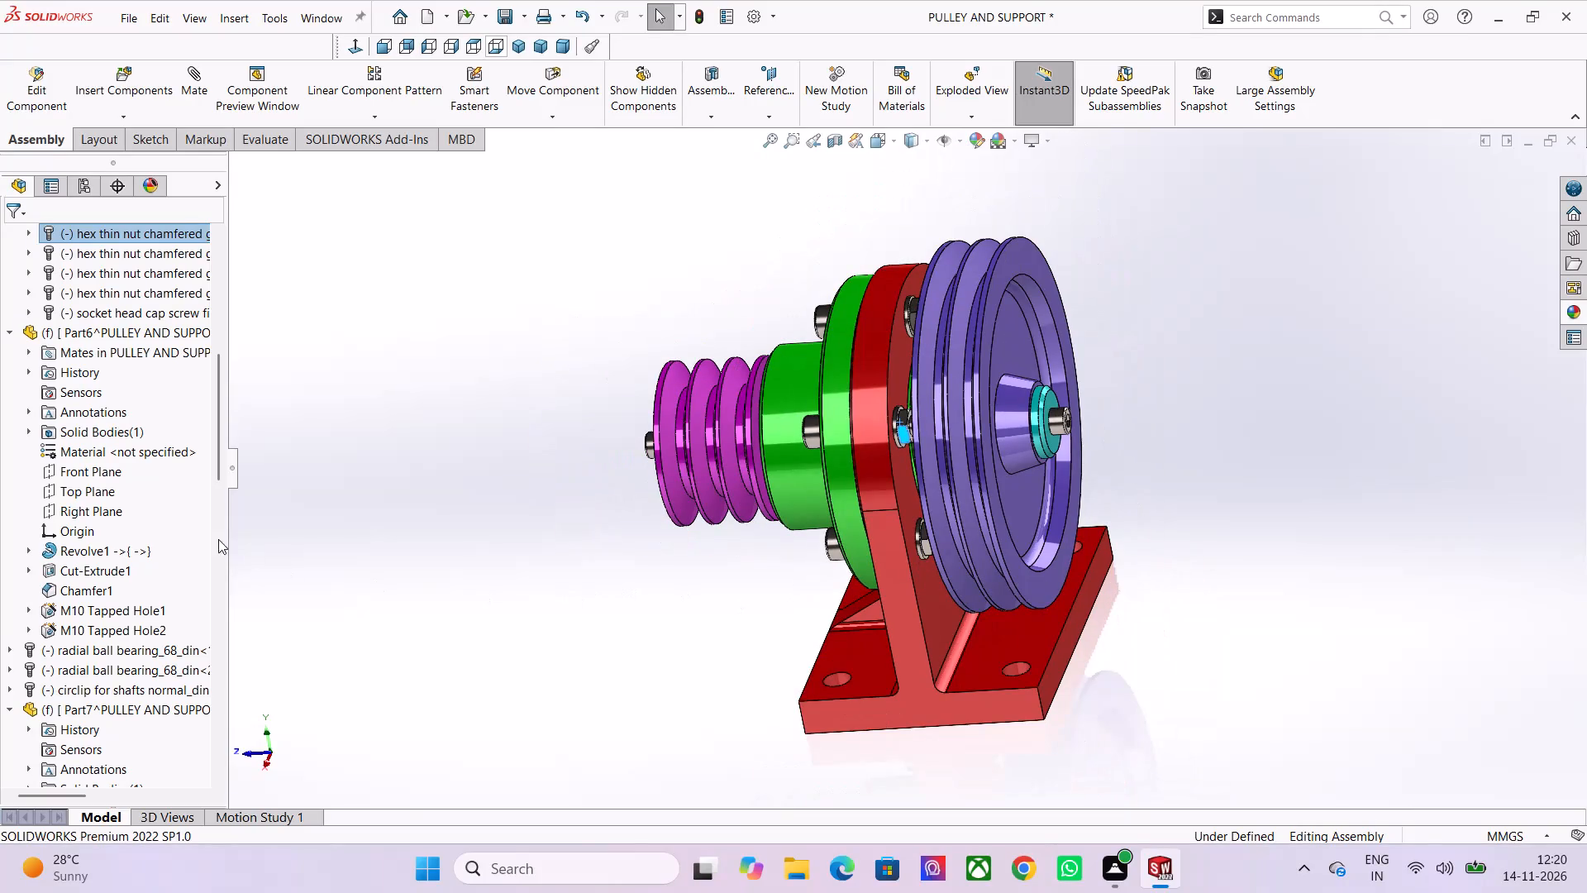
Collapse the BOLT folder in the assembly's component tree.
{"action": "scroll", "coordinate": [223, 442], "scroll_direction": "up", "scroll_amount": 4}
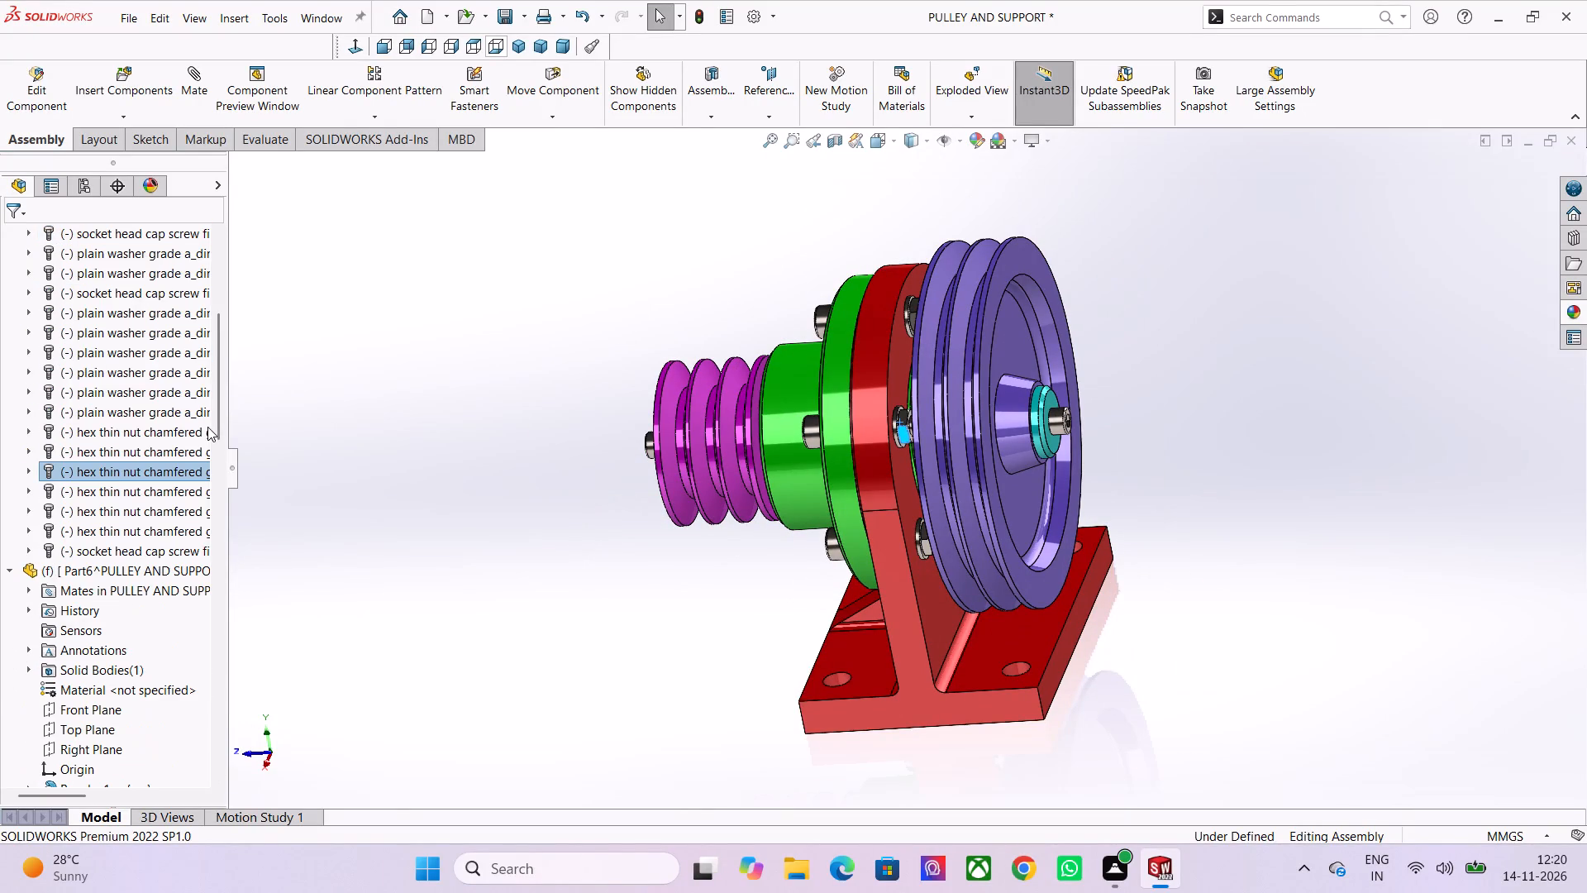
{"action": "scroll", "coordinate": [217, 427], "scroll_direction": "up", "scroll_amount": 2}
{"action": "left_click", "coordinate": [7, 293]}
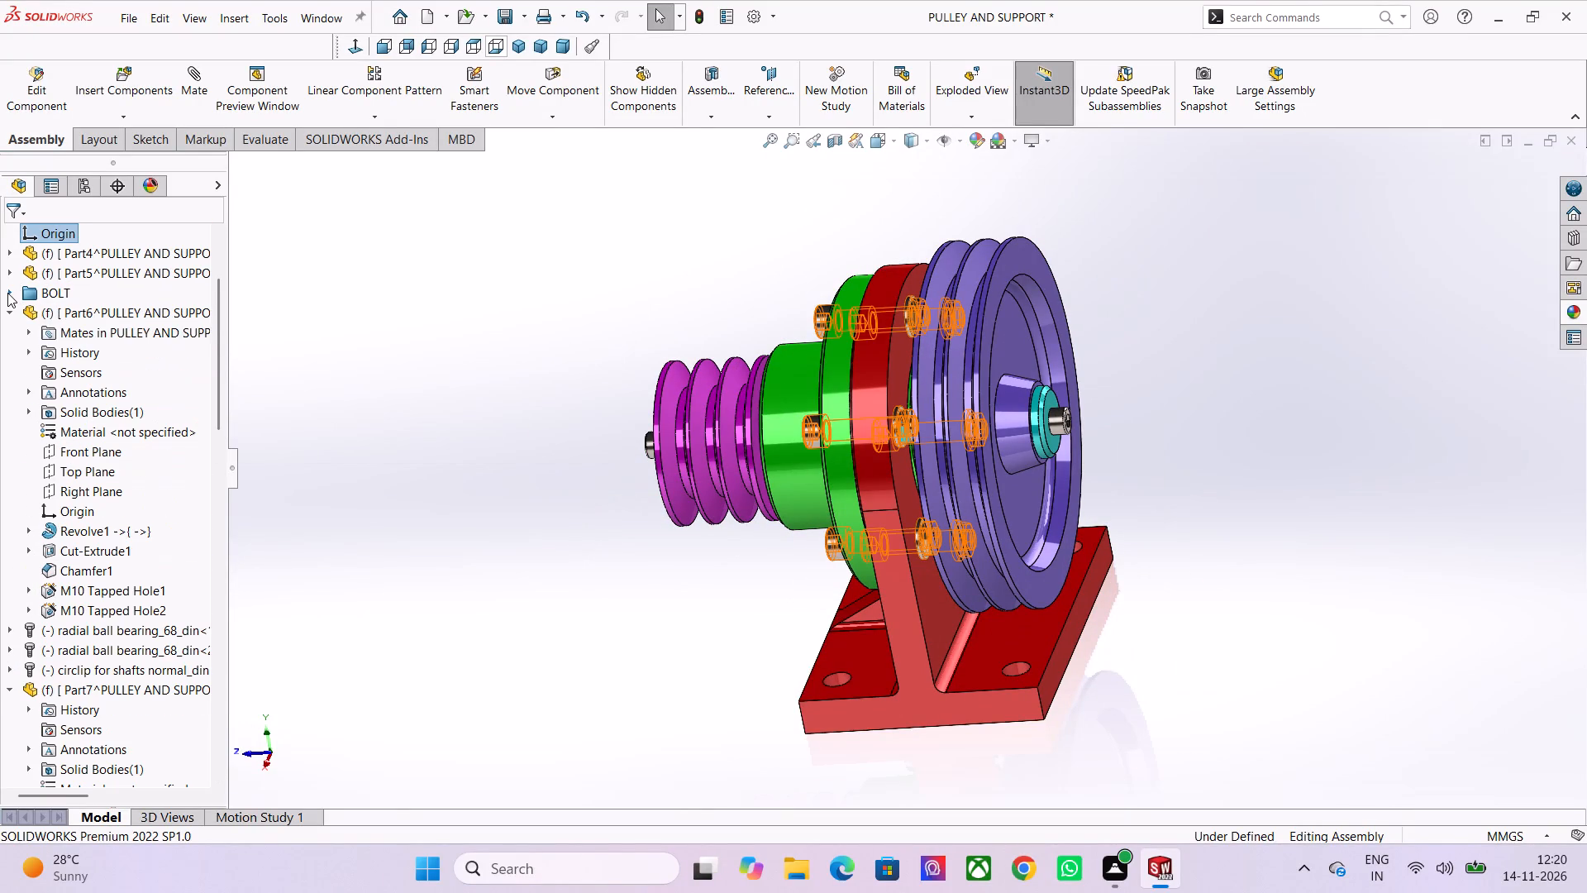
Rename the red bracket component Part4 as Base.
{"action": "scroll", "coordinate": [219, 403], "scroll_direction": "up", "scroll_amount": 2}
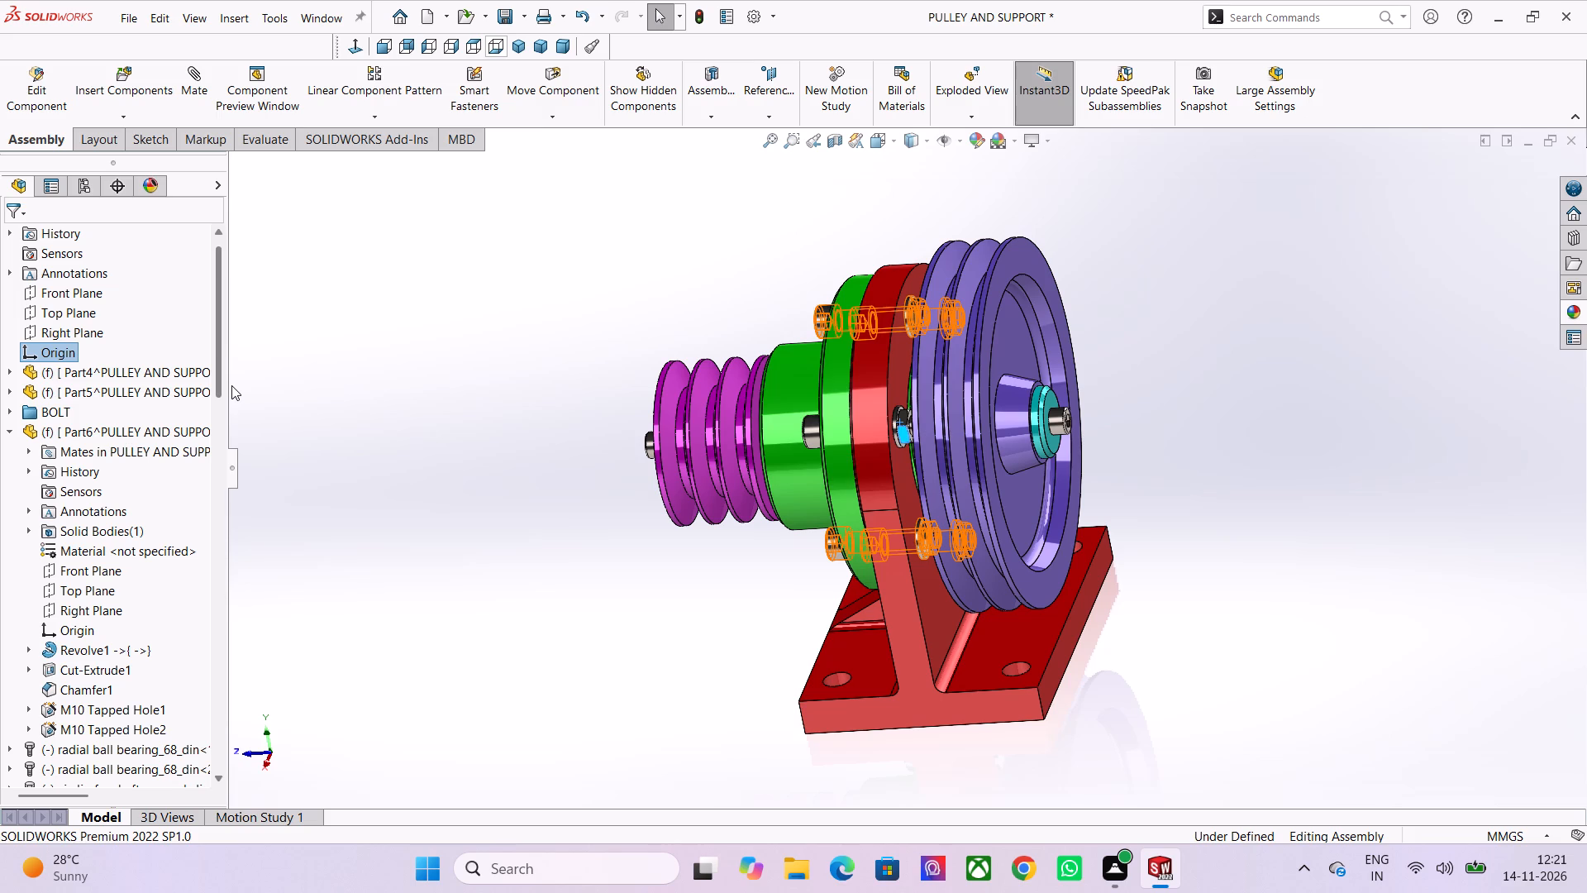
{"action": "double_click", "coordinate": [112, 369]}
{"action": "right_click", "coordinate": [112, 369]}
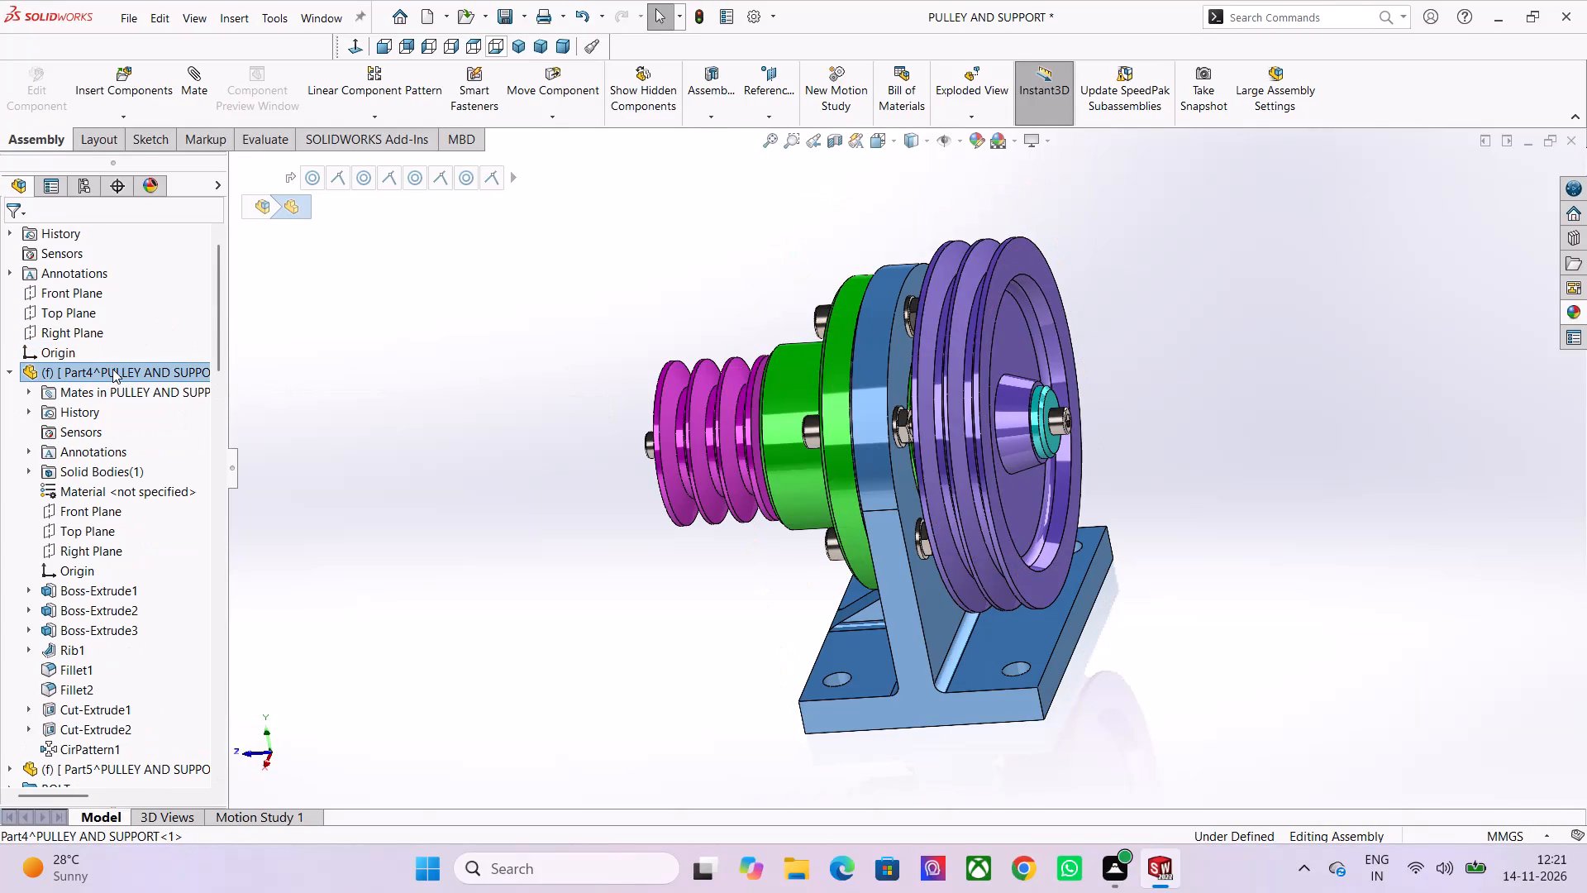
{"action": "left_click", "coordinate": [112, 369]}
{"action": "left_click", "coordinate": [112, 369]}
{"action": "right_click", "coordinate": [112, 369]}
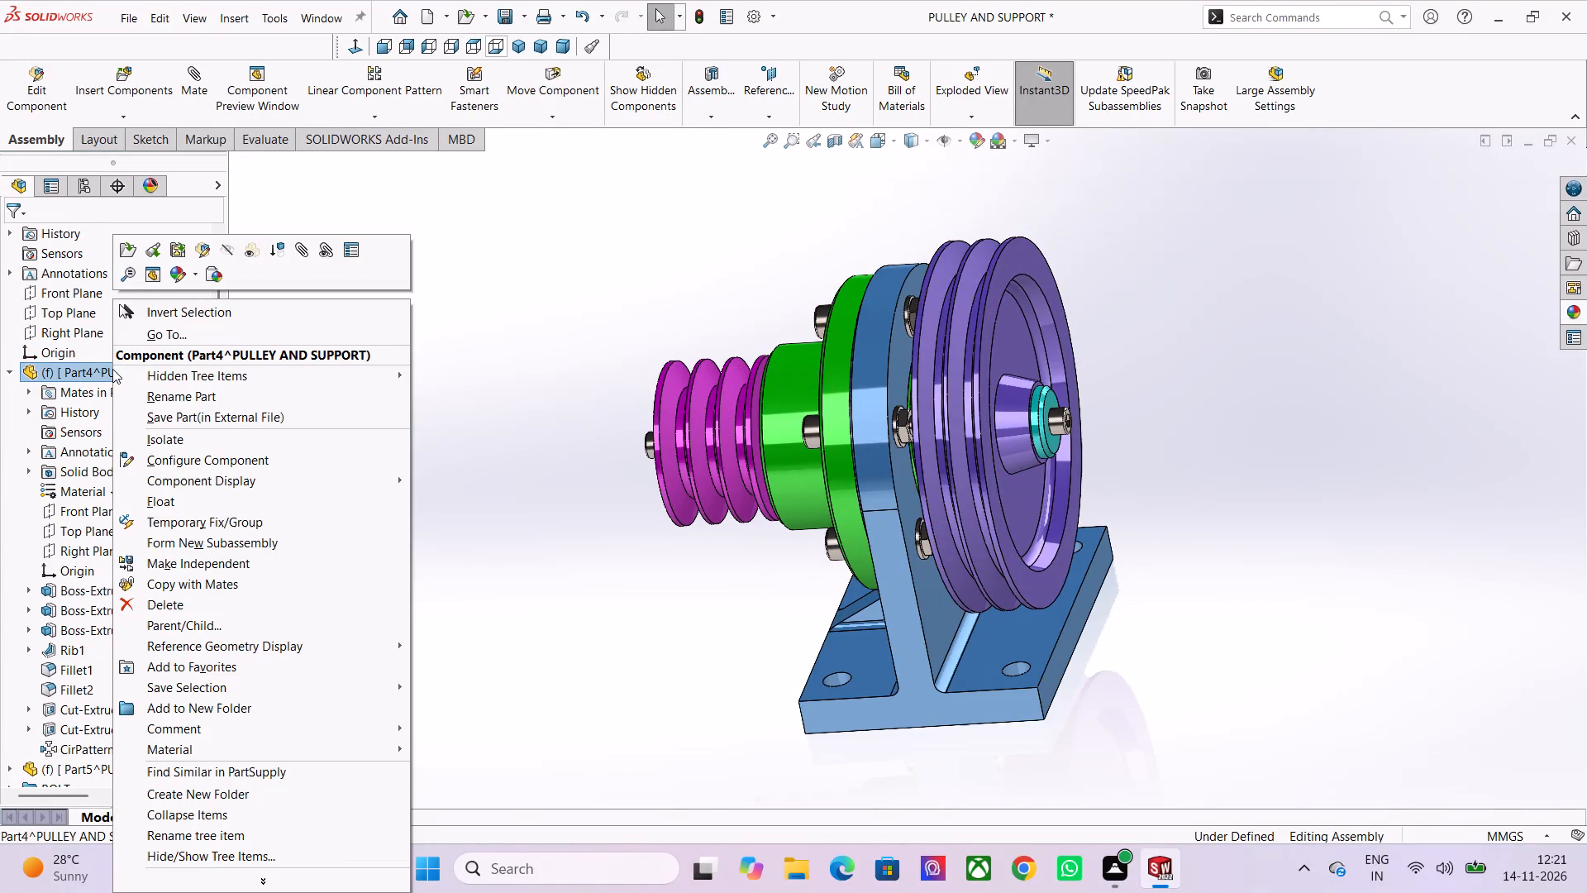
{"action": "right_click", "coordinate": [112, 369]}
{"action": "double_click", "coordinate": [103, 370]}
{"action": "triple_click", "coordinate": [103, 370]}
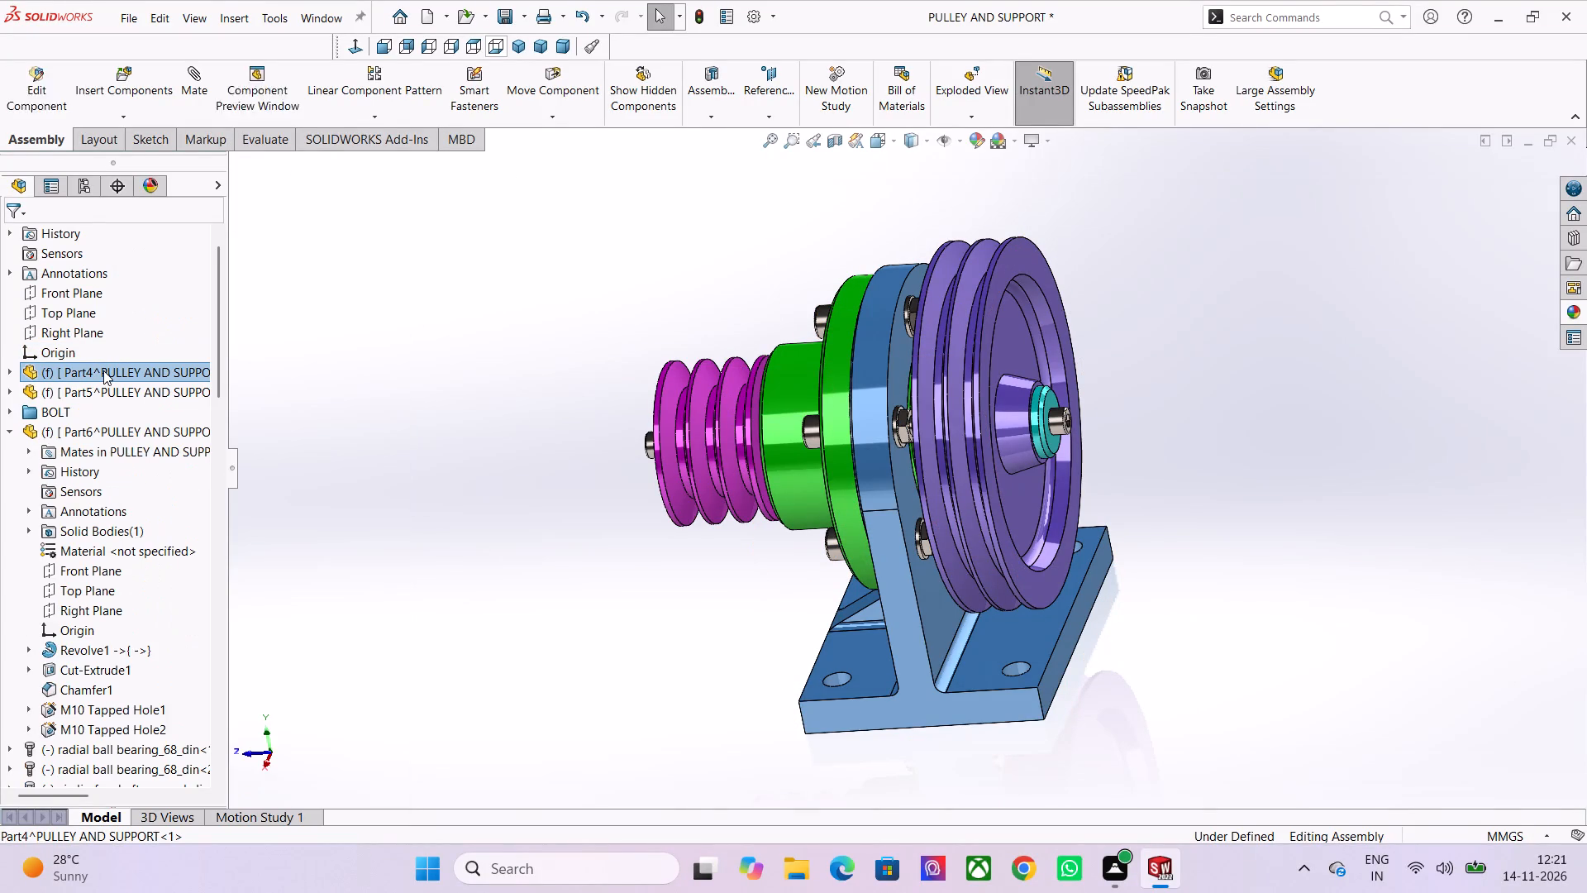
{"action": "left_click", "coordinate": [103, 370]}
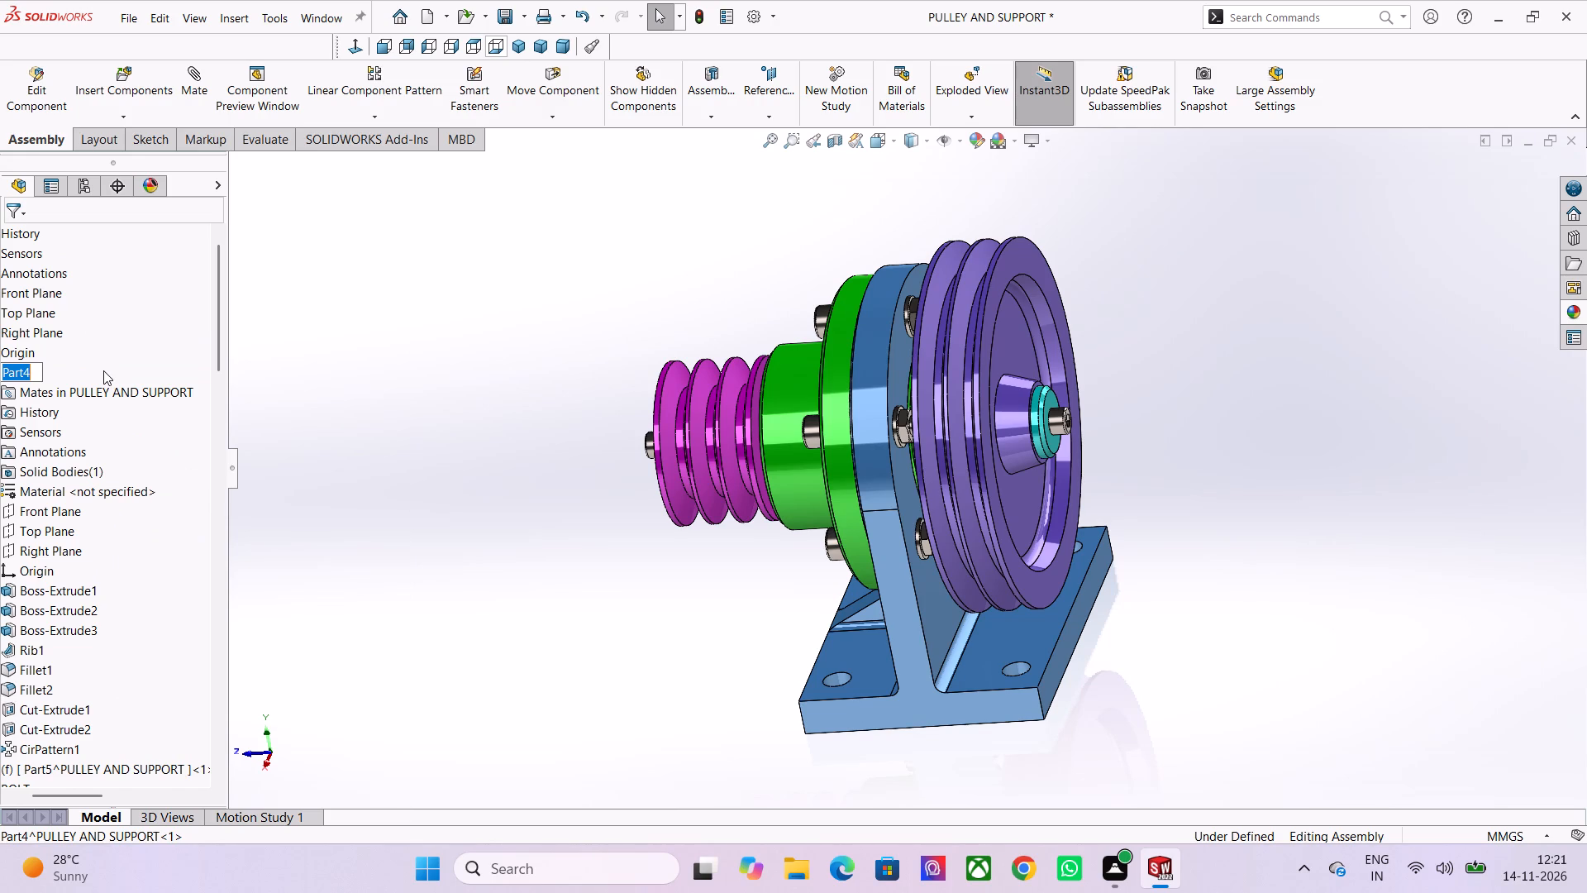
{"action": "key", "text": "b"}
{"action": "key", "text": "BackSpace"}
{"action": "key", "text": "w"}
{"action": "key", "text": "BackSpace"}
{"action": "key", "text": "e"}
{"action": "left_click", "coordinate": [284, 363]}
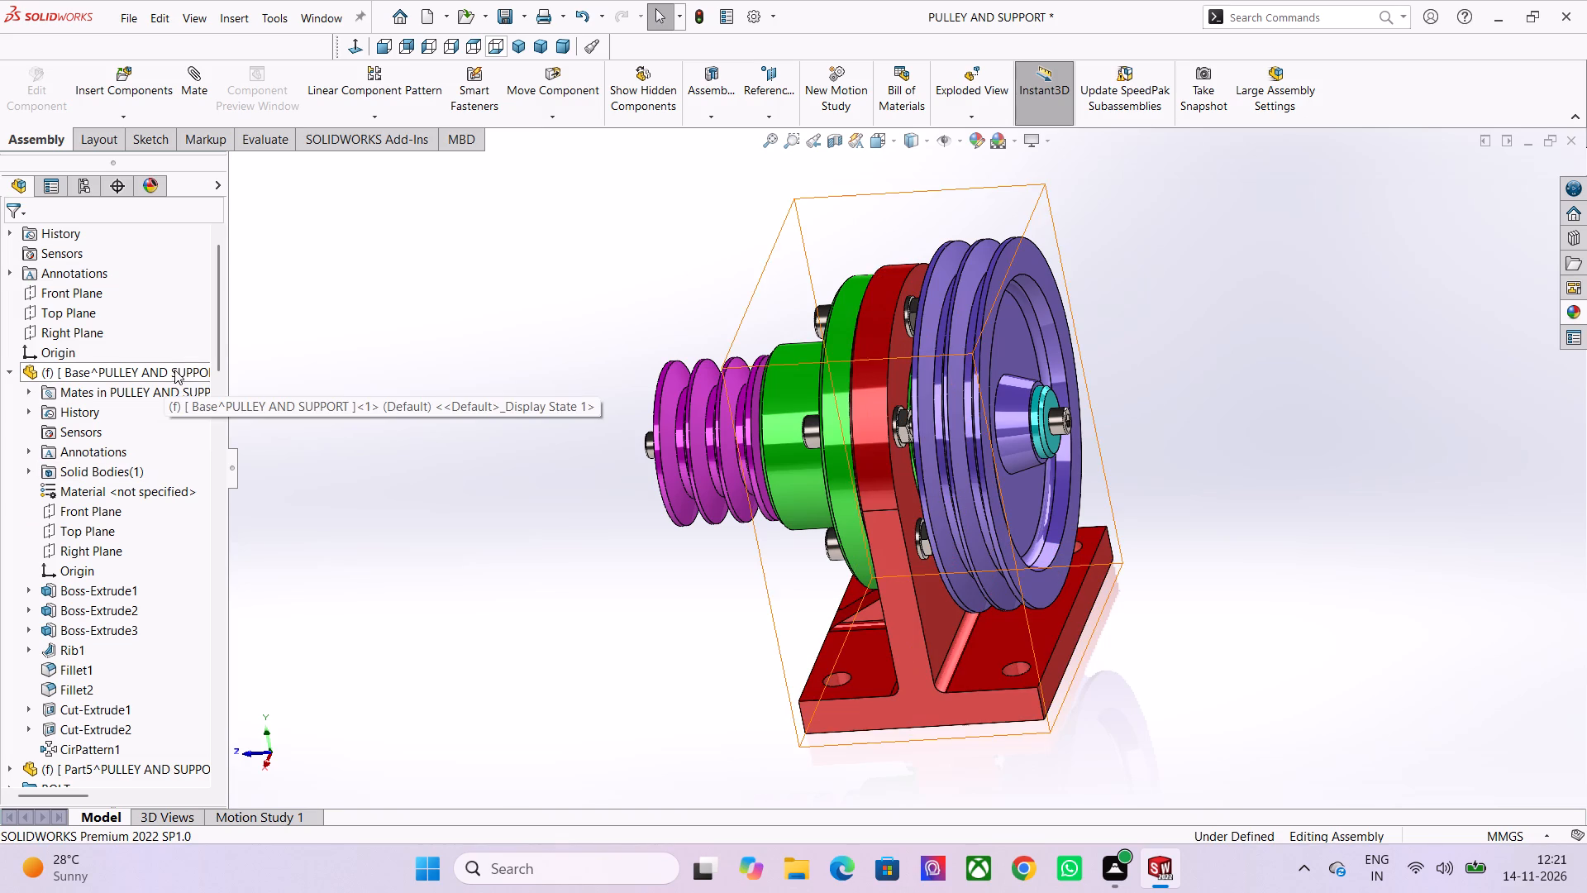
Rename the green flanged housing component Part5 as Support.
{"action": "scroll", "coordinate": [195, 344], "scroll_direction": "up", "scroll_amount": 1}
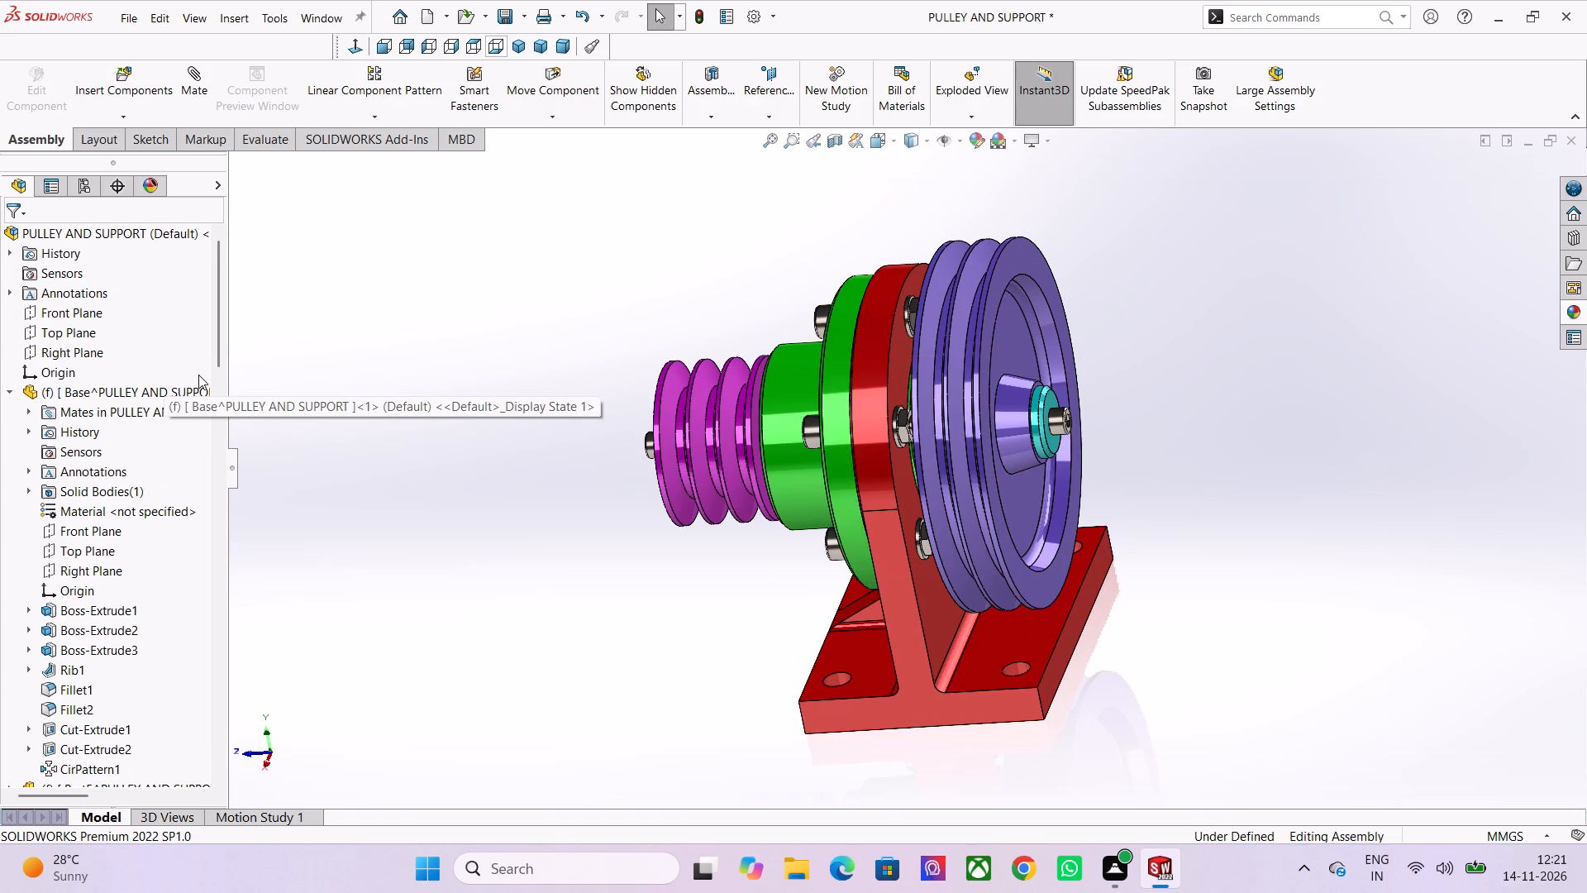
{"action": "scroll", "coordinate": [218, 336], "scroll_direction": "up", "scroll_amount": 1}
{"action": "scroll", "coordinate": [218, 336], "scroll_direction": "down", "scroll_amount": 1}
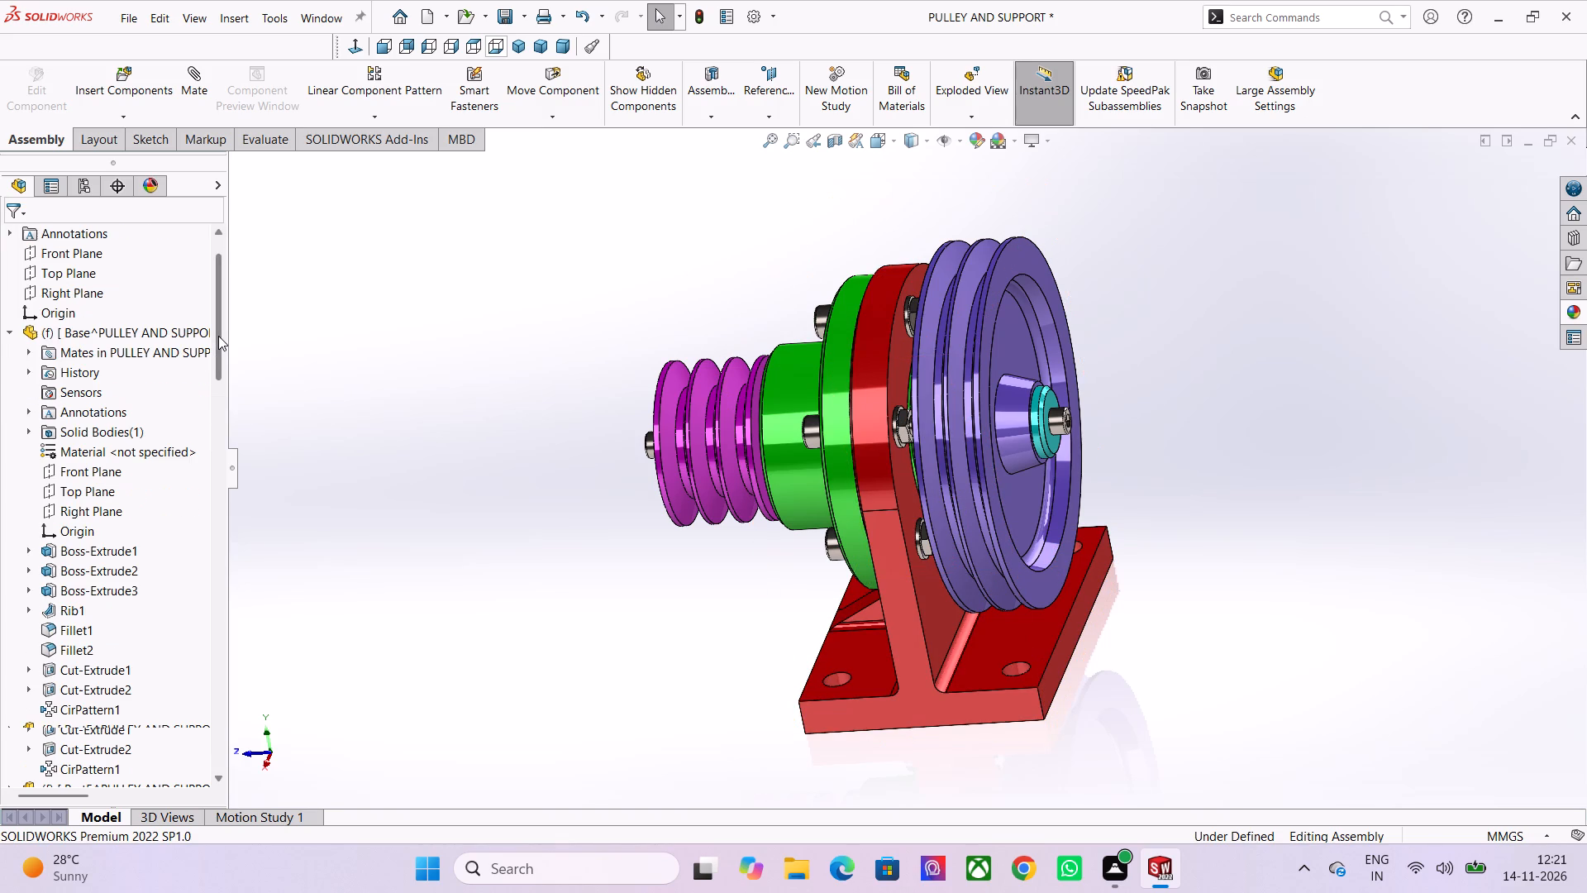
{"action": "scroll", "coordinate": [218, 336], "scroll_direction": "down", "scroll_amount": 1}
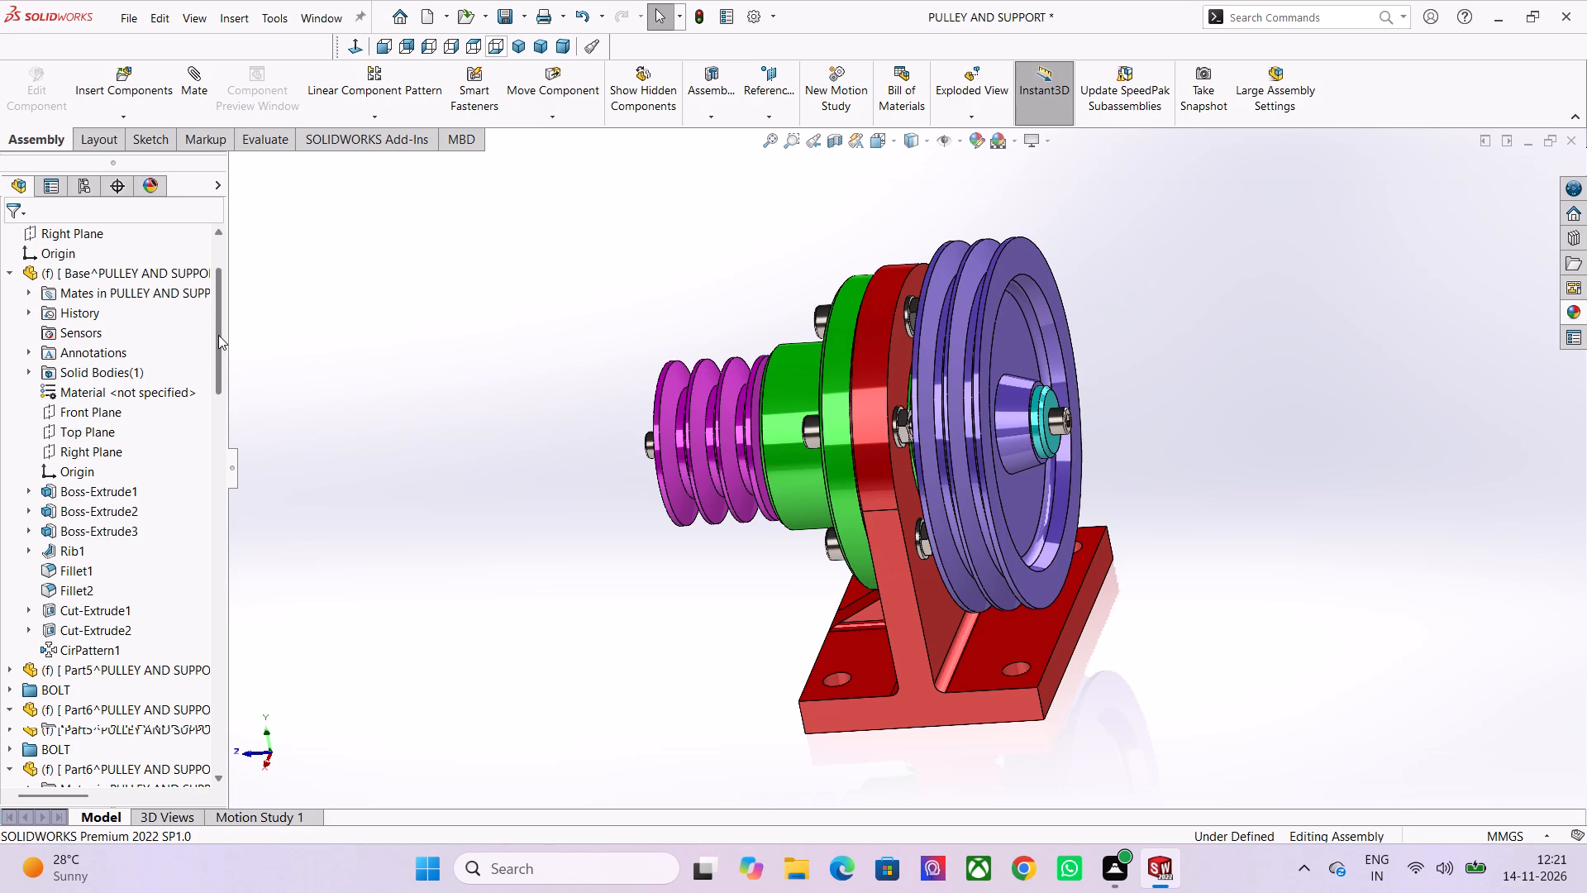
{"action": "scroll", "coordinate": [213, 354], "scroll_direction": "down", "scroll_amount": 2}
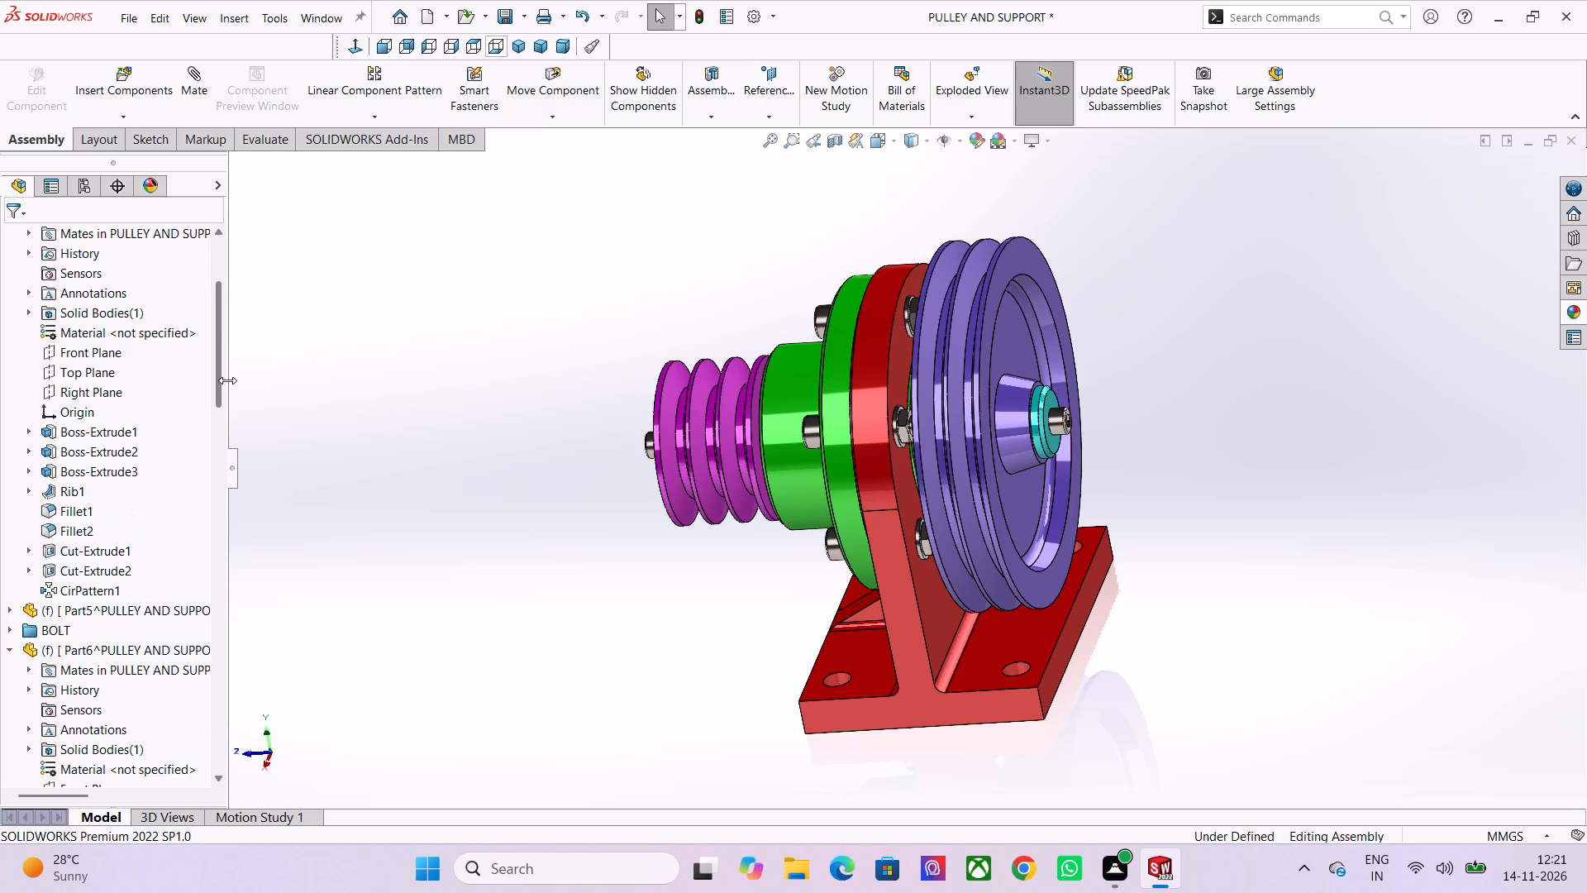
{"action": "left_click", "coordinate": [105, 604]}
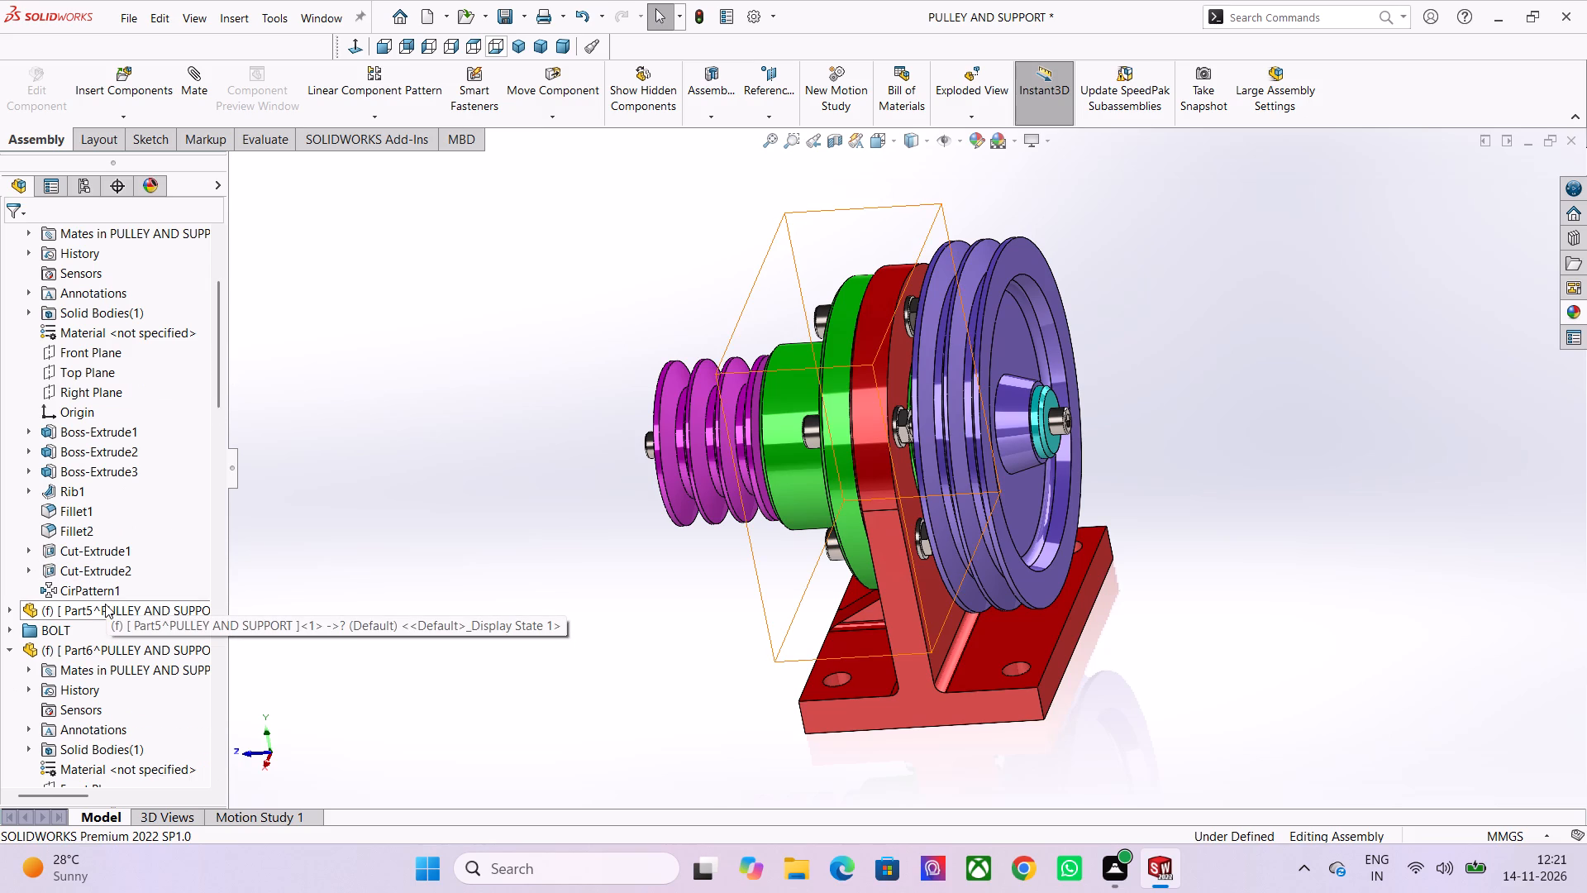
{"action": "left_click", "coordinate": [105, 604]}
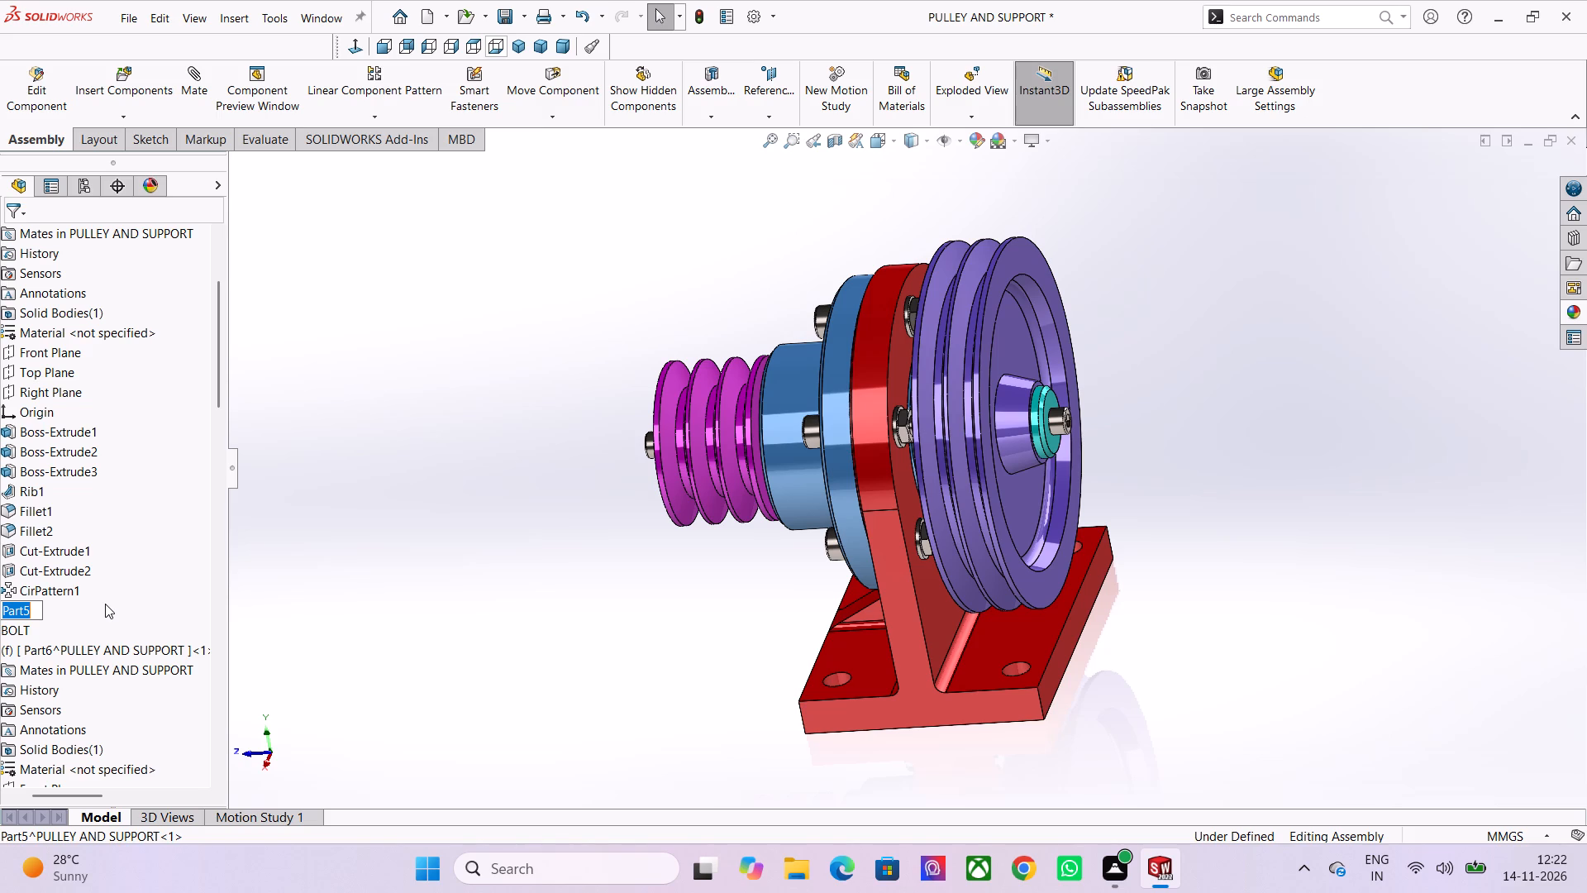
{"action": "key", "text": "s"}
{"action": "type", "text": "upport"}
{"action": "left_click", "coordinate": [269, 561]}
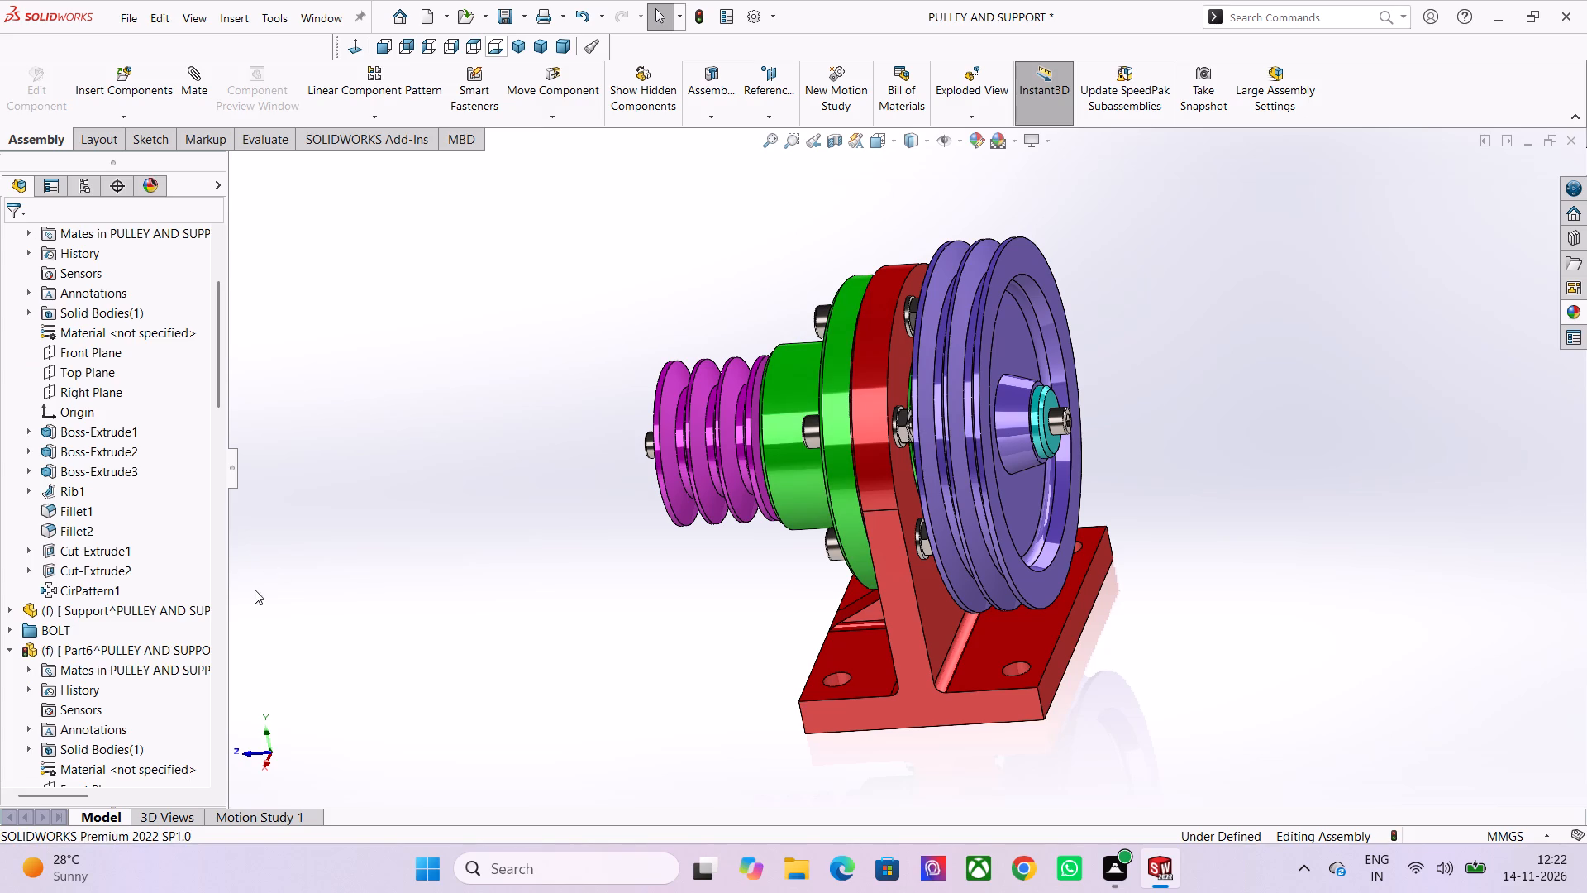
Rename the component Part6, which runs through both pulleys, as Shaft.
{"action": "scroll", "coordinate": [228, 595], "scroll_direction": "down", "scroll_amount": 1}
{"action": "scroll", "coordinate": [222, 398], "scroll_direction": "down", "scroll_amount": 1}
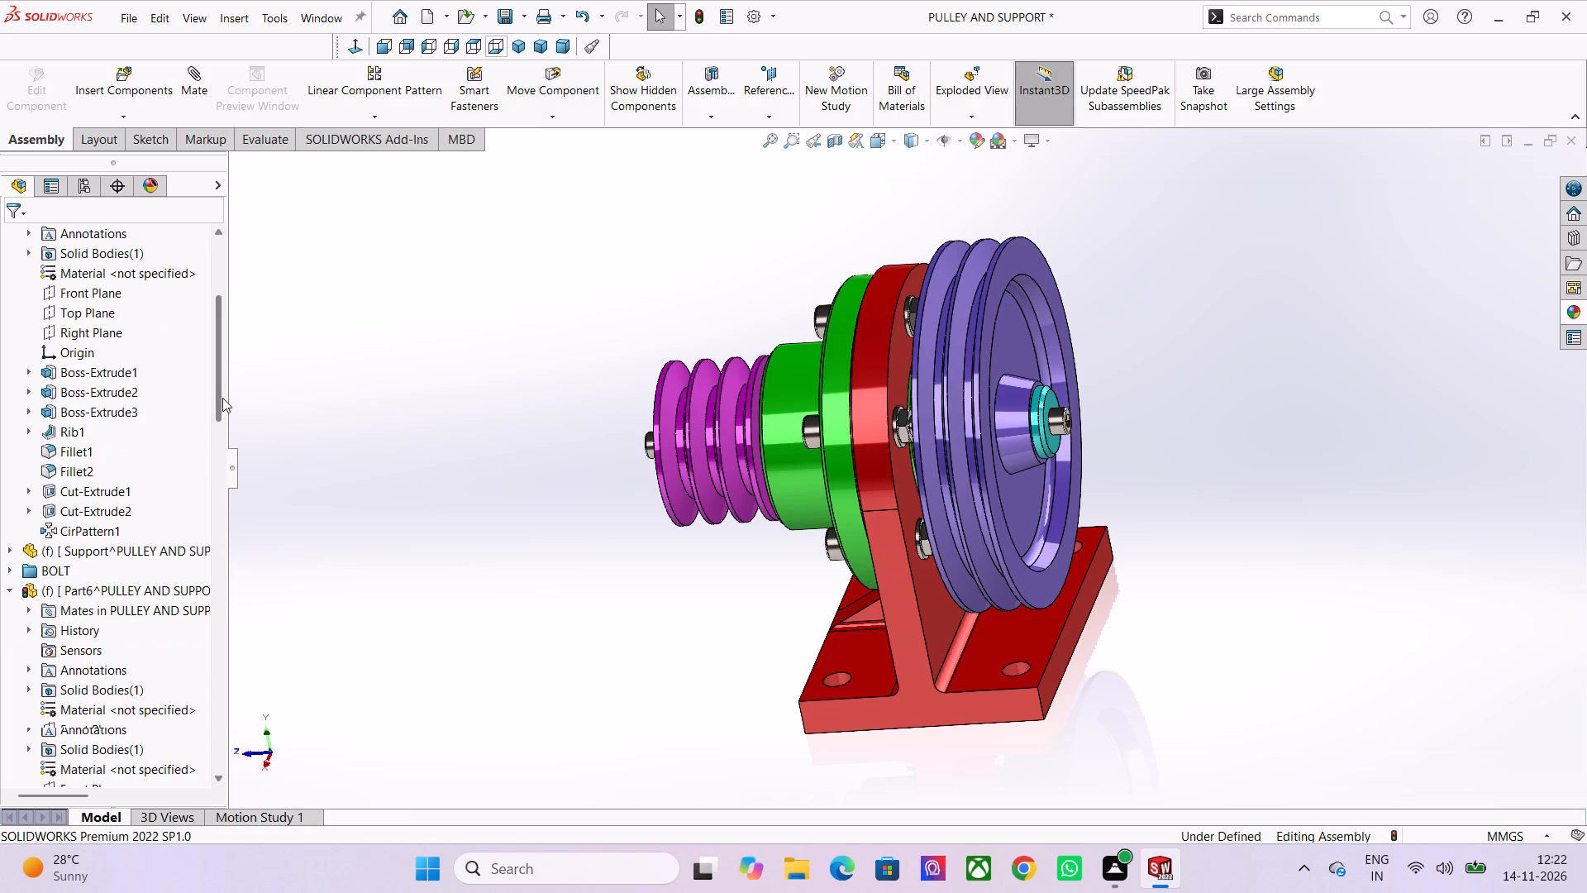
{"action": "left_click", "coordinate": [122, 585]}
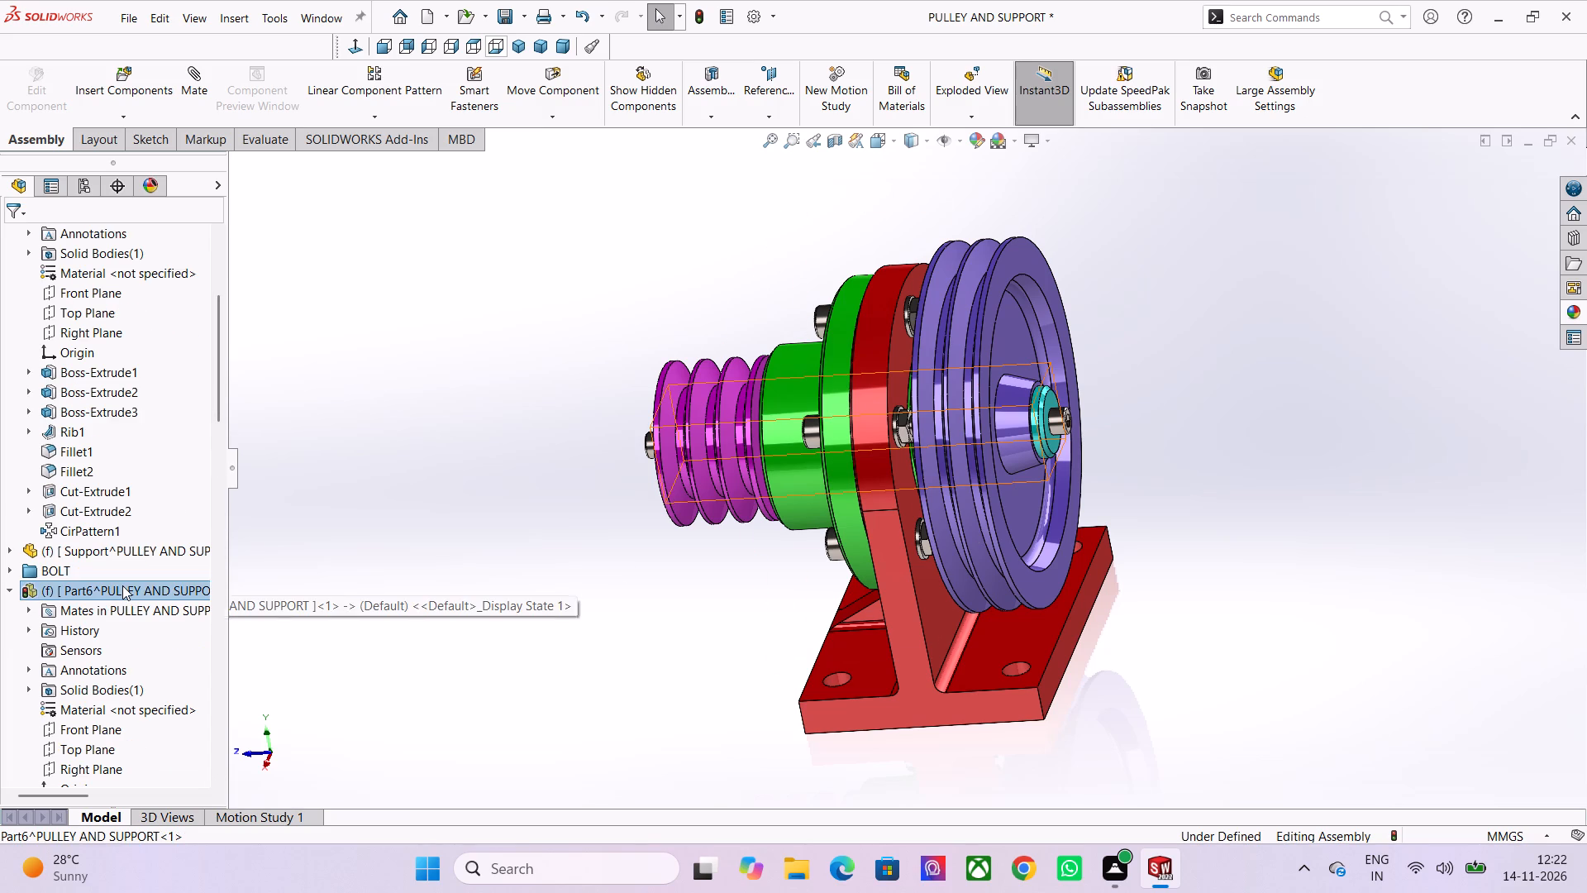
{"action": "left_click", "coordinate": [122, 585]}
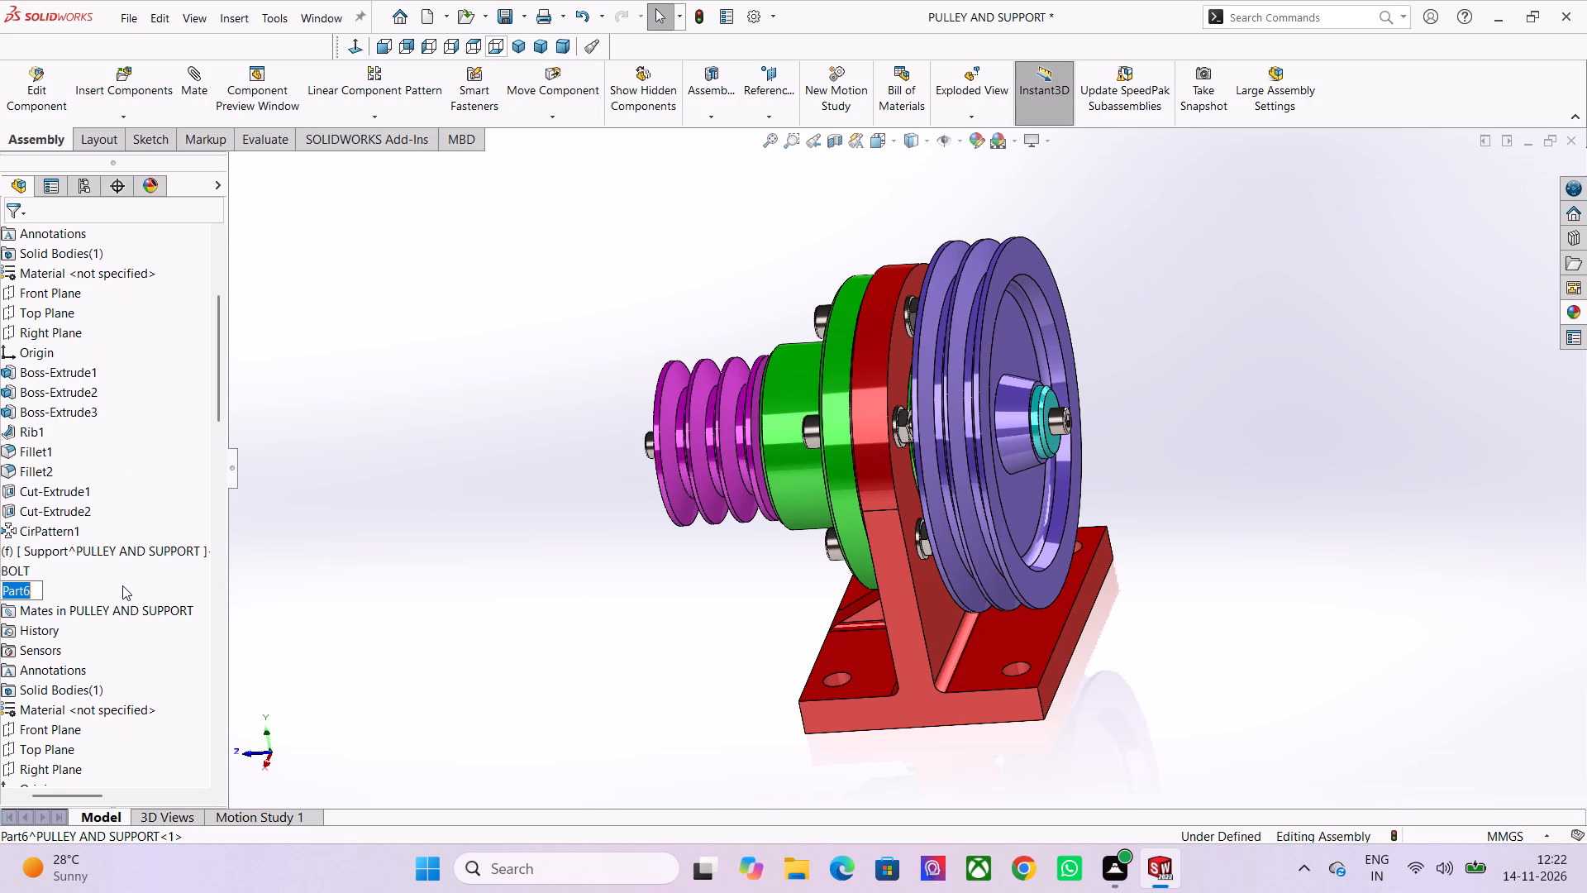
{"action": "type", "text": "haft"}
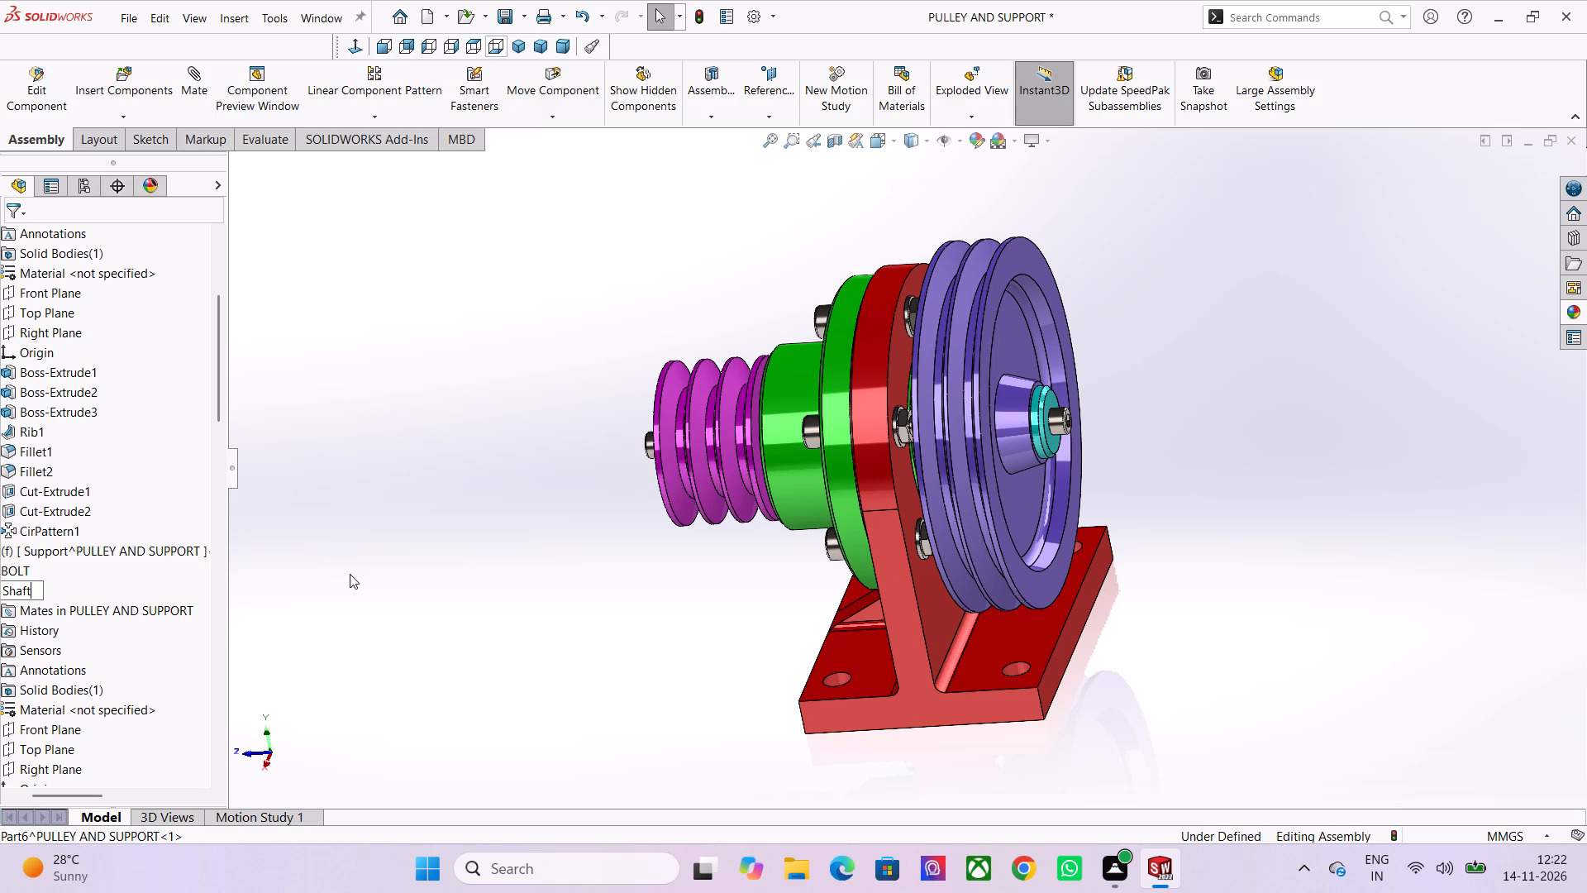
{"action": "left_click", "coordinate": [354, 571]}
{"action": "left_click", "coordinate": [674, 357]}
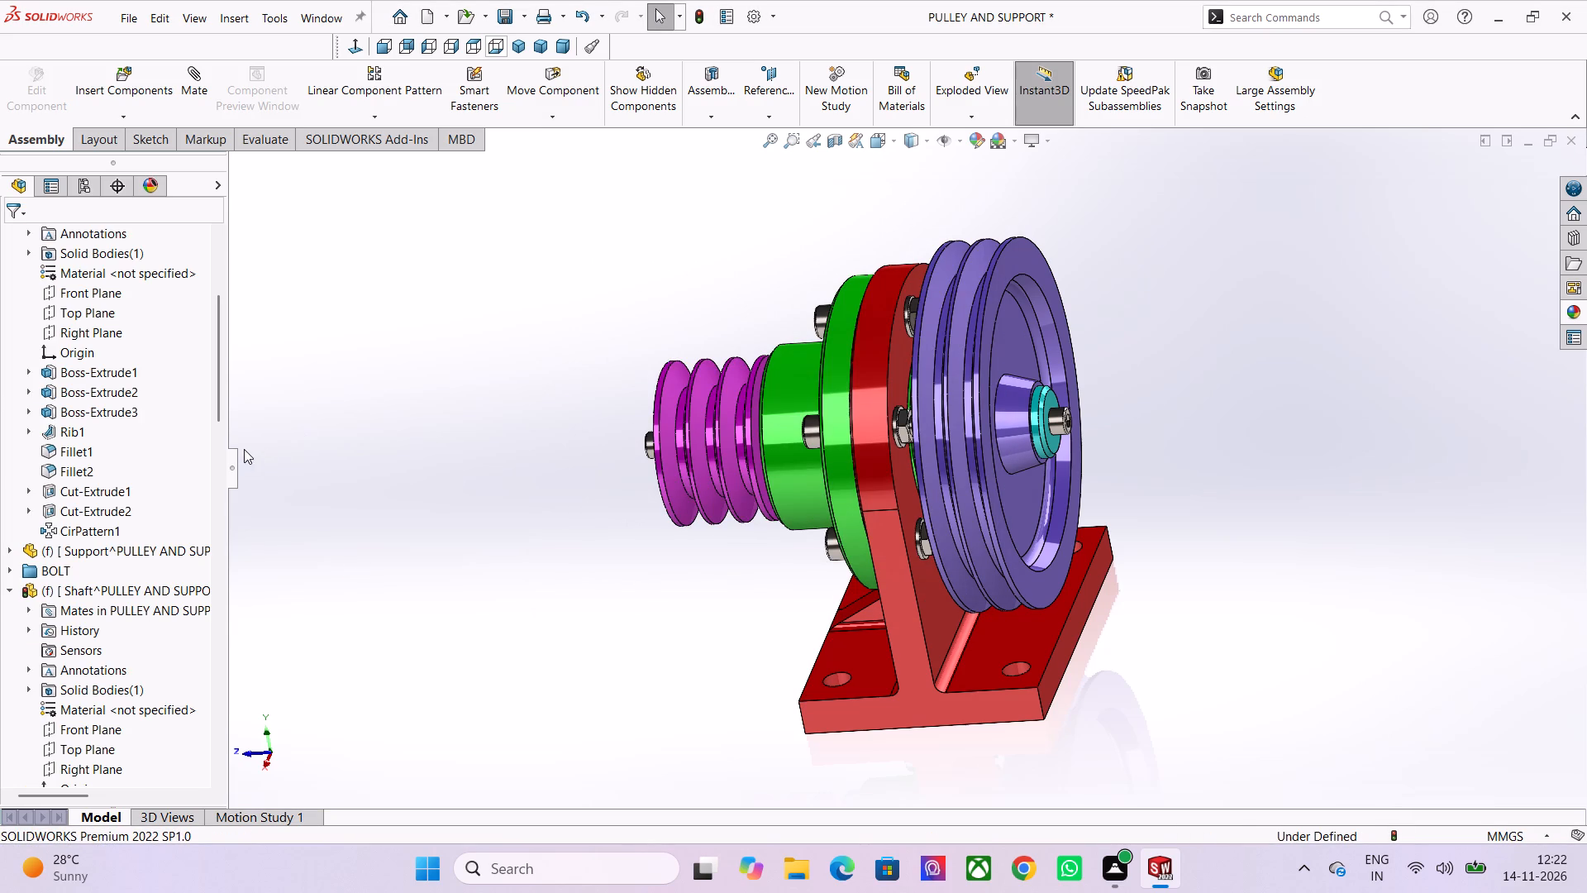
Rename the large purple pulley component Part7 as Driven pulley.
{"action": "scroll", "coordinate": [244, 449], "scroll_direction": "down", "scroll_amount": 2}
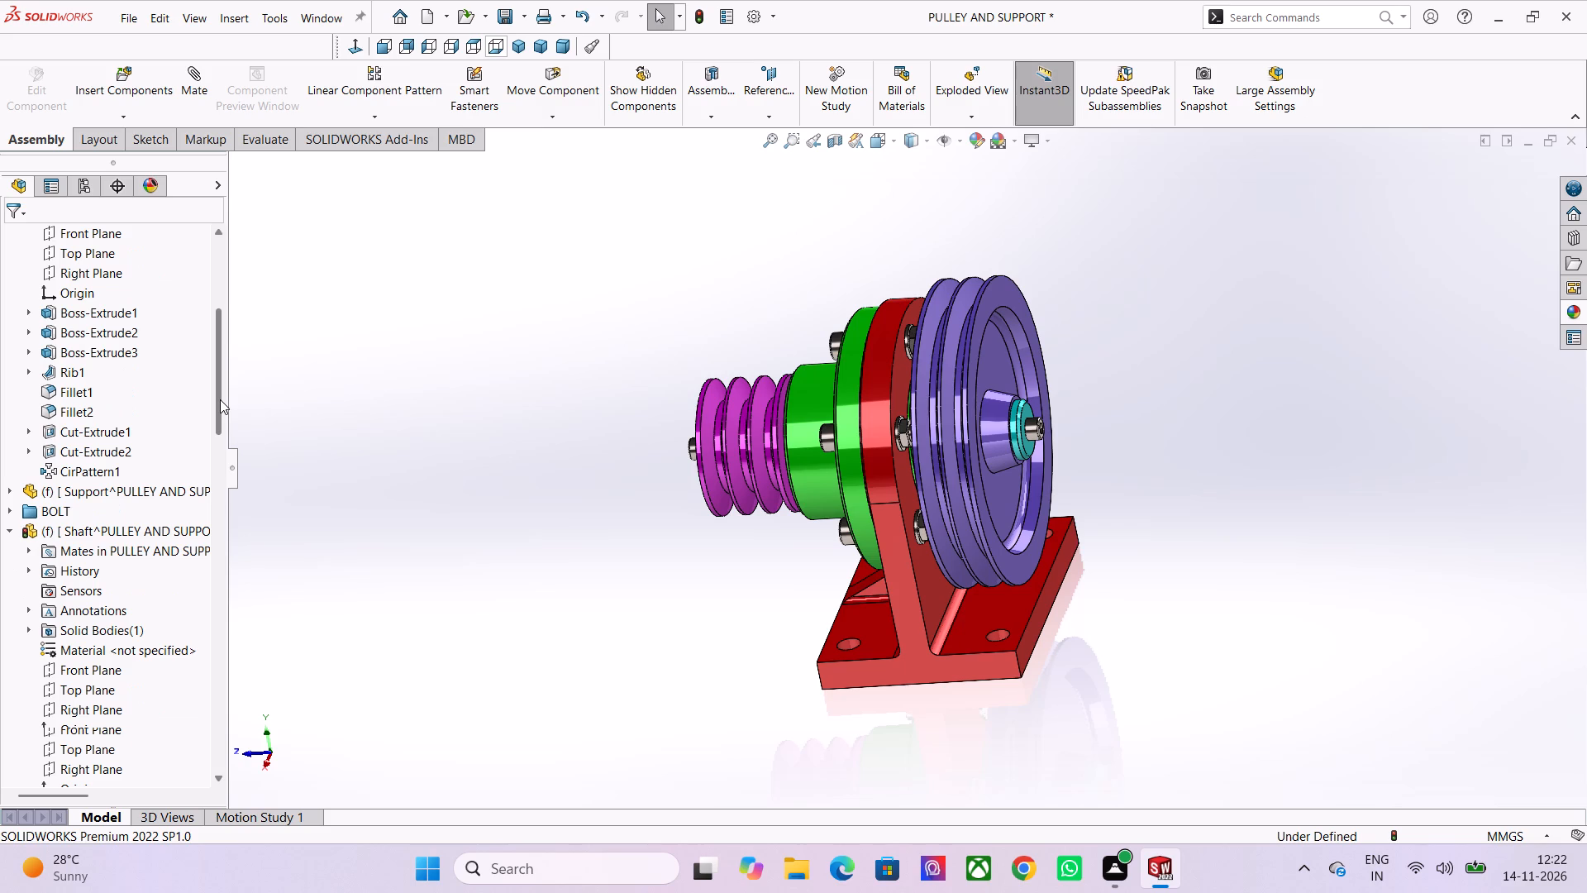
{"action": "scroll", "coordinate": [220, 399], "scroll_direction": "down", "scroll_amount": 1}
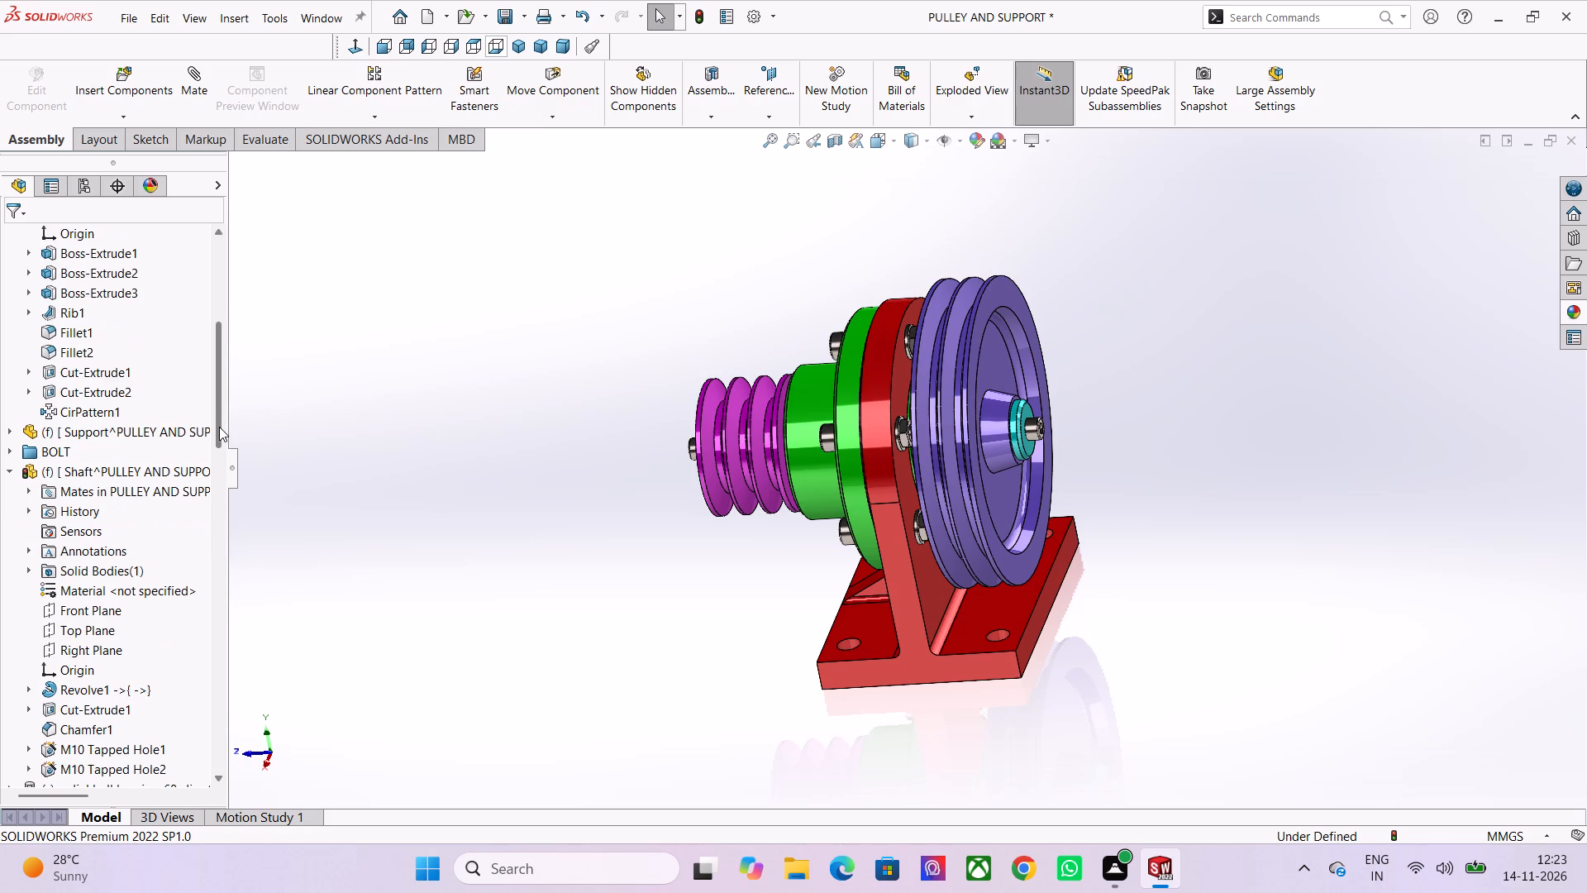
{"action": "scroll", "coordinate": [156, 594], "scroll_direction": "down", "scroll_amount": 1}
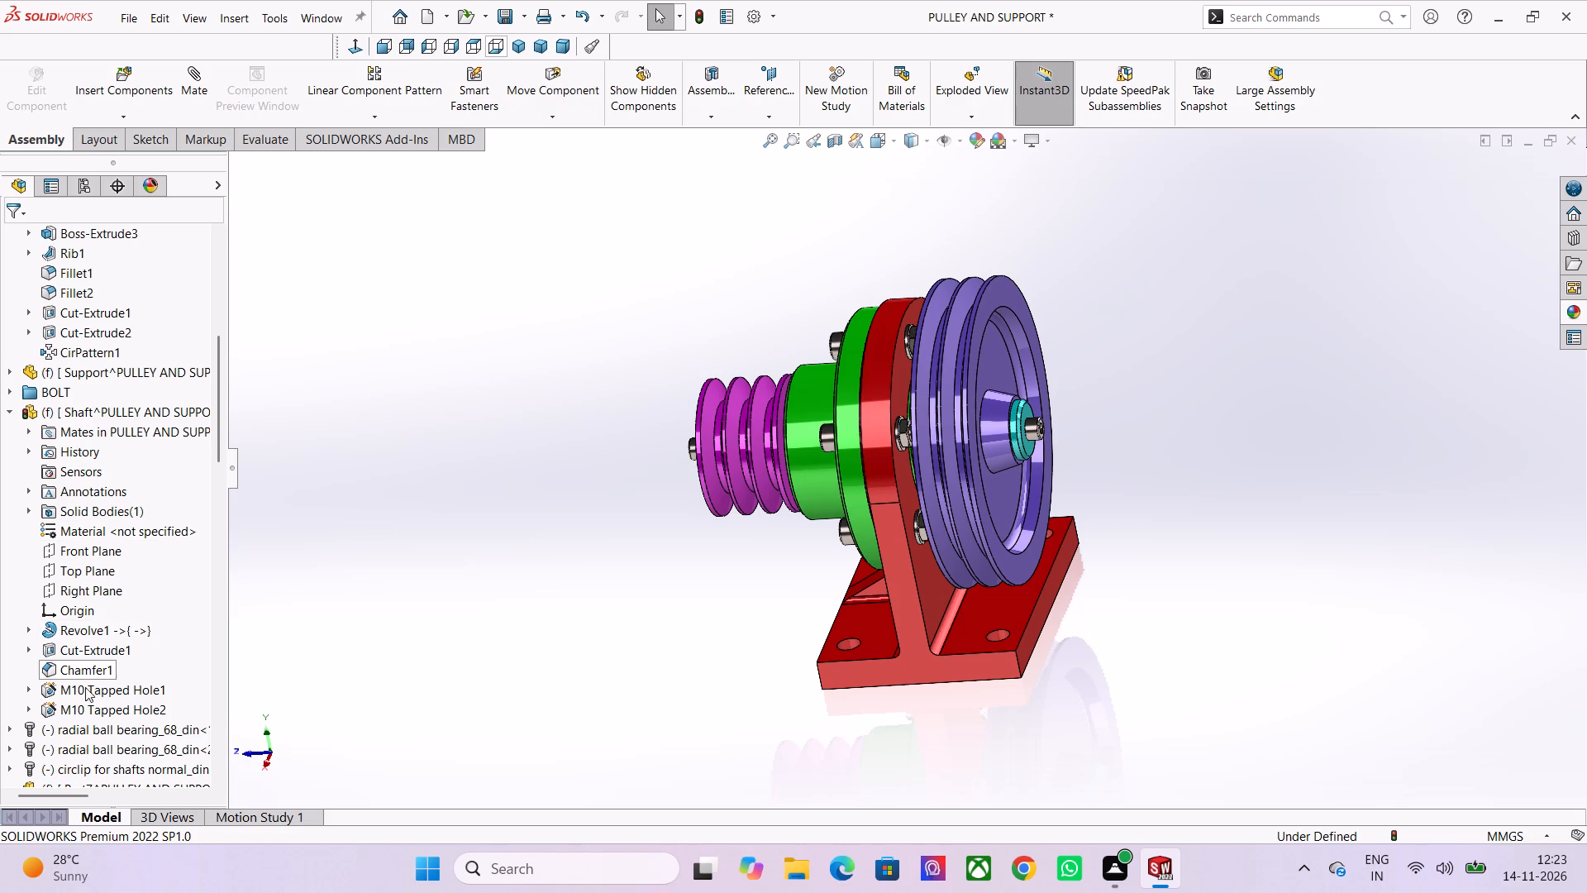
{"action": "left_click", "coordinate": [31, 708]}
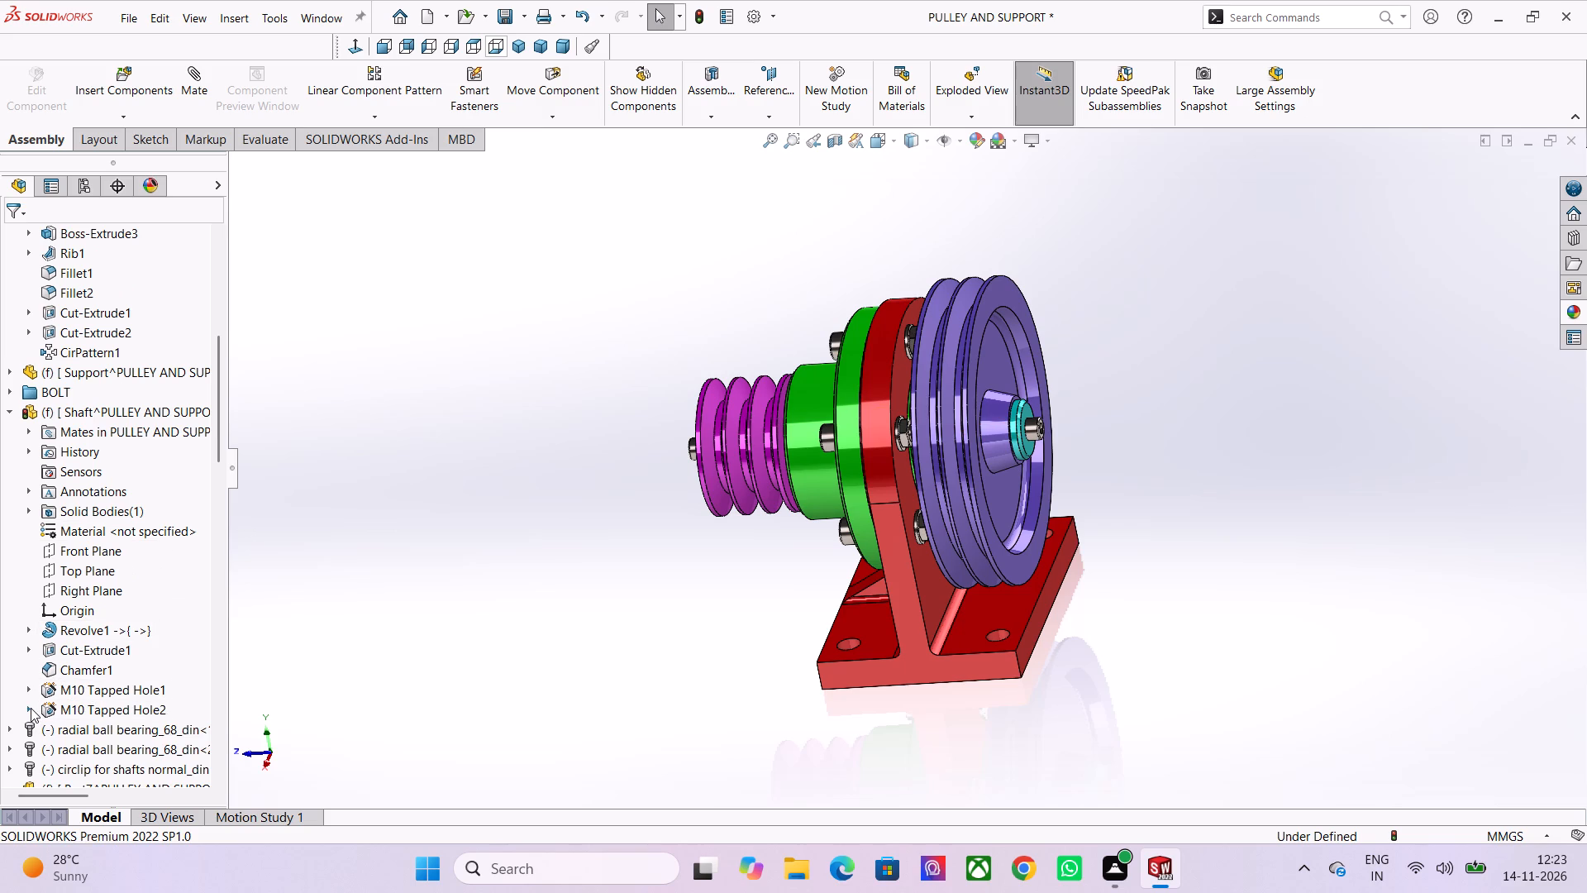
{"action": "left_click", "coordinate": [31, 708]}
{"action": "scroll", "coordinate": [79, 690], "scroll_direction": "down", "scroll_amount": 1}
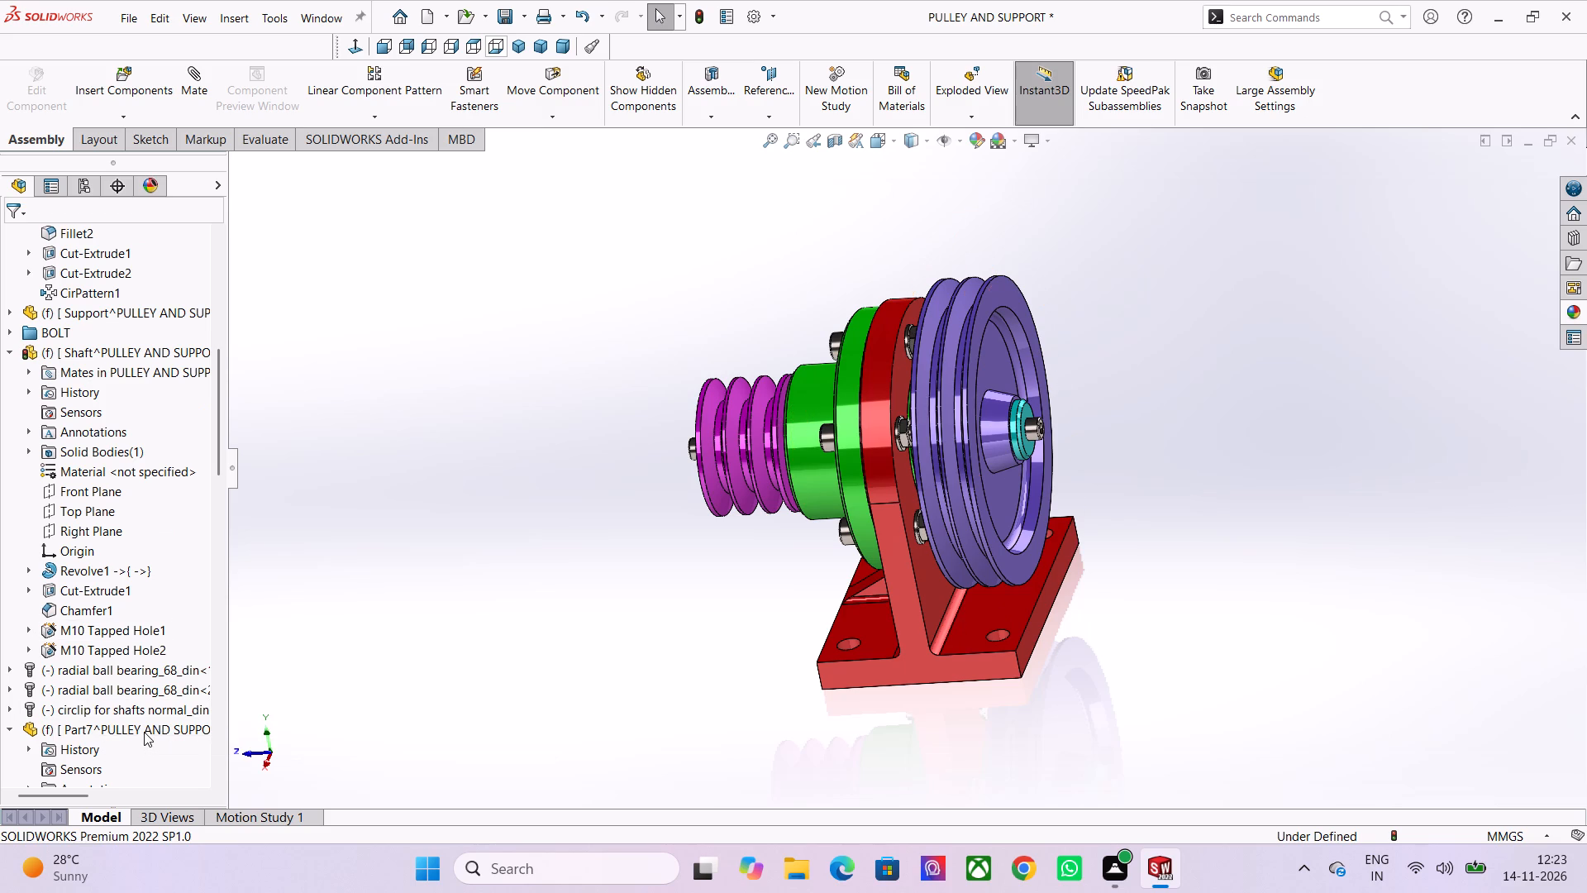
{"action": "scroll", "coordinate": [141, 730], "scroll_direction": "down", "scroll_amount": 1}
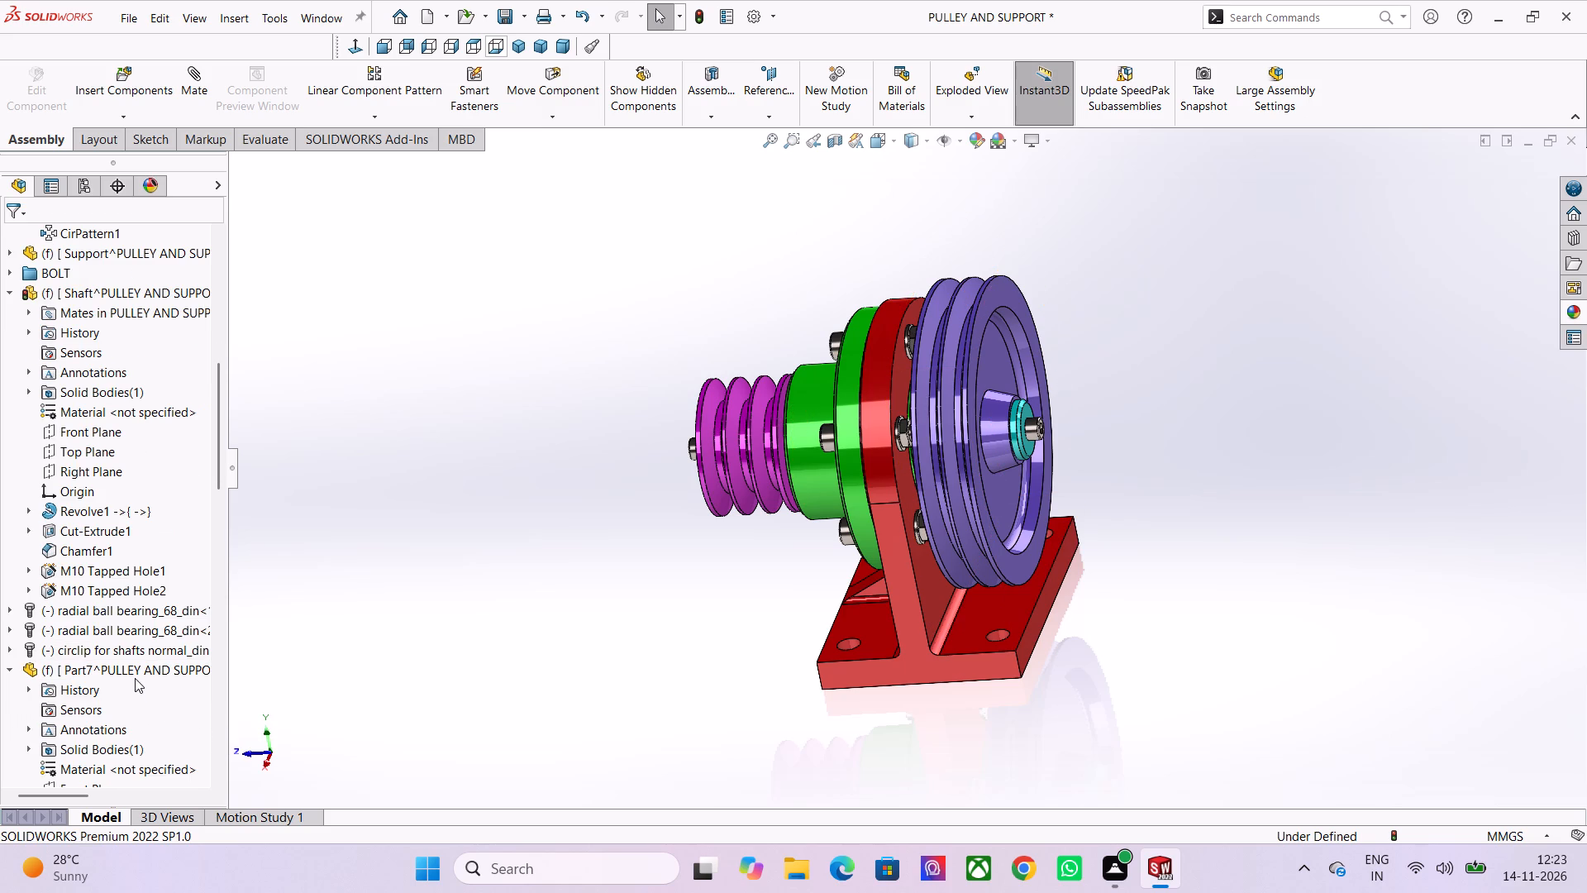
{"action": "left_click", "coordinate": [125, 669]}
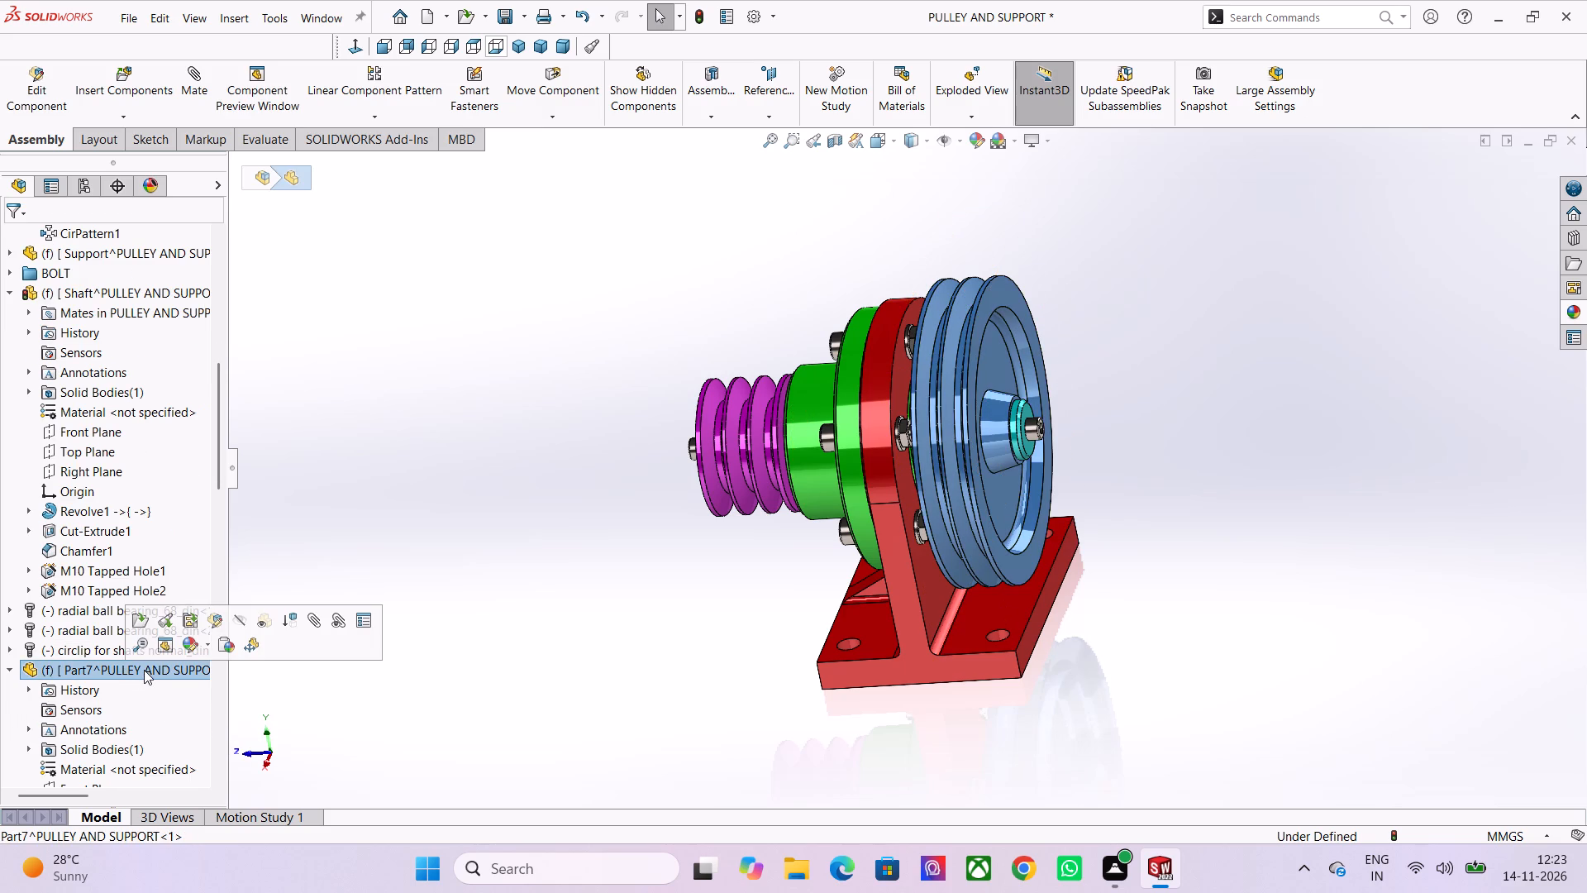
{"action": "left_click", "coordinate": [144, 670]}
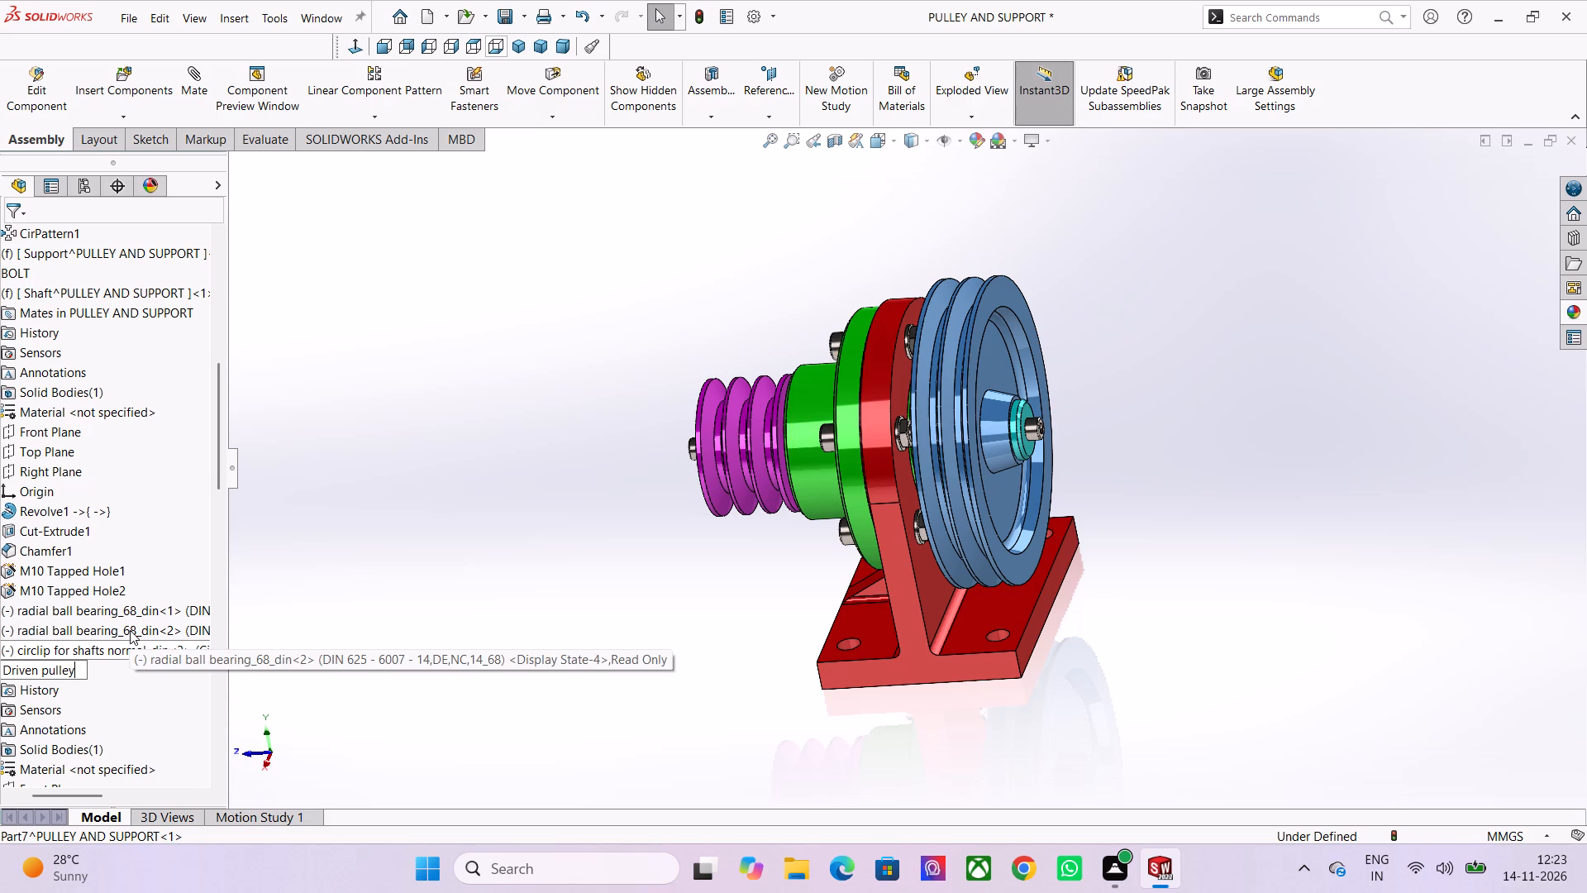
{"action": "left_click", "coordinate": [368, 529]}
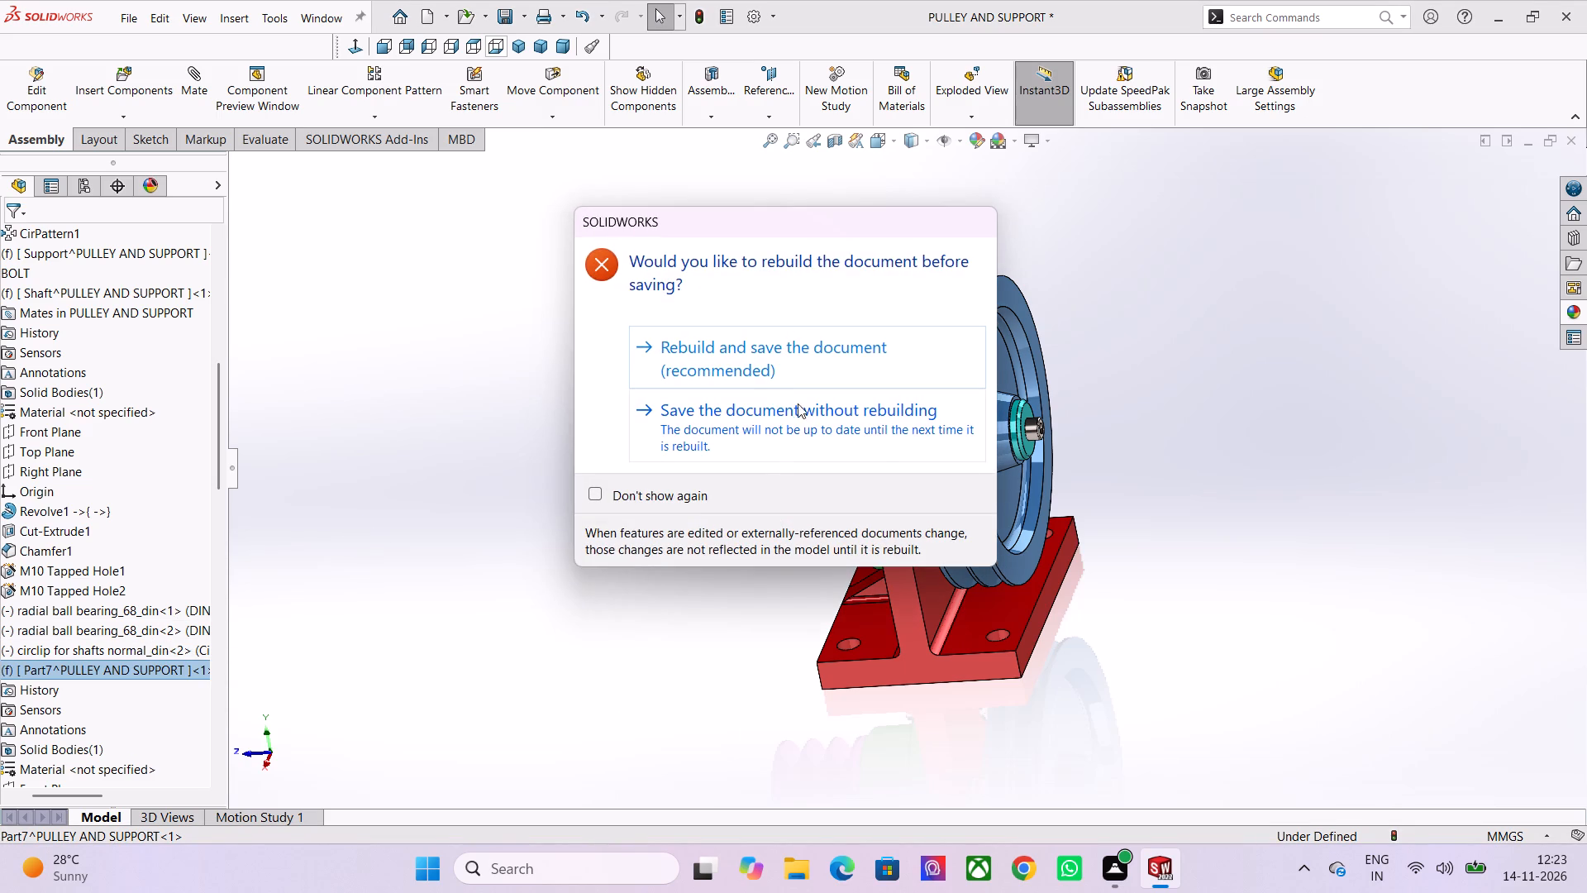
Rebuild and save the PULLEY AND SUPPORT assembly.
{"action": "left_click", "coordinate": [711, 350]}
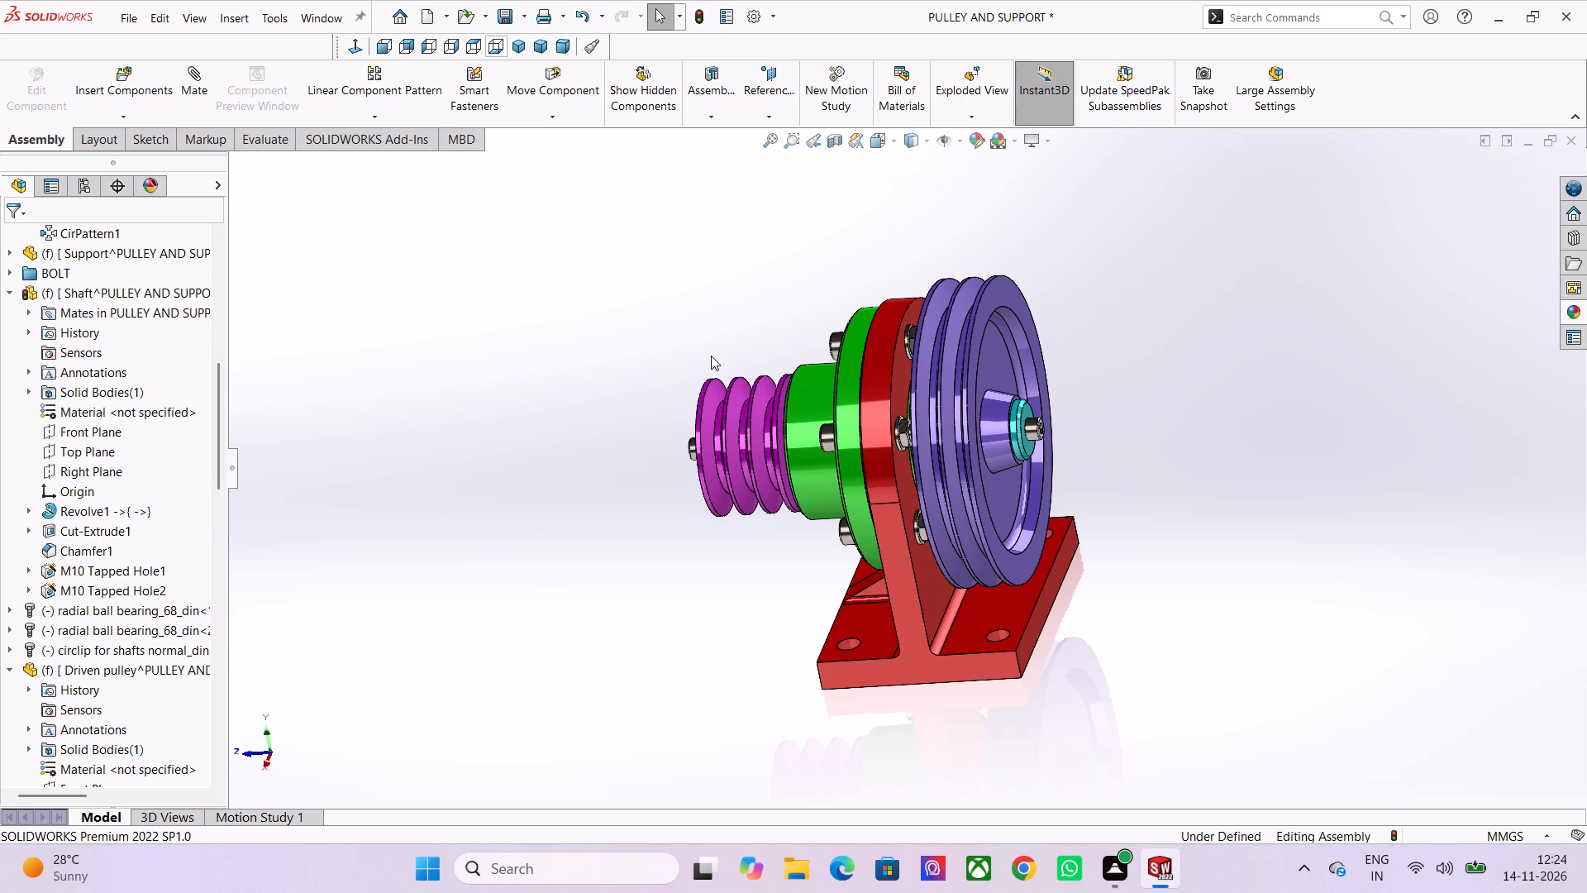
Enable the system option that allows component files to be renamed from the FeatureManager tree.
{"action": "left_click", "coordinate": [756, 26]}
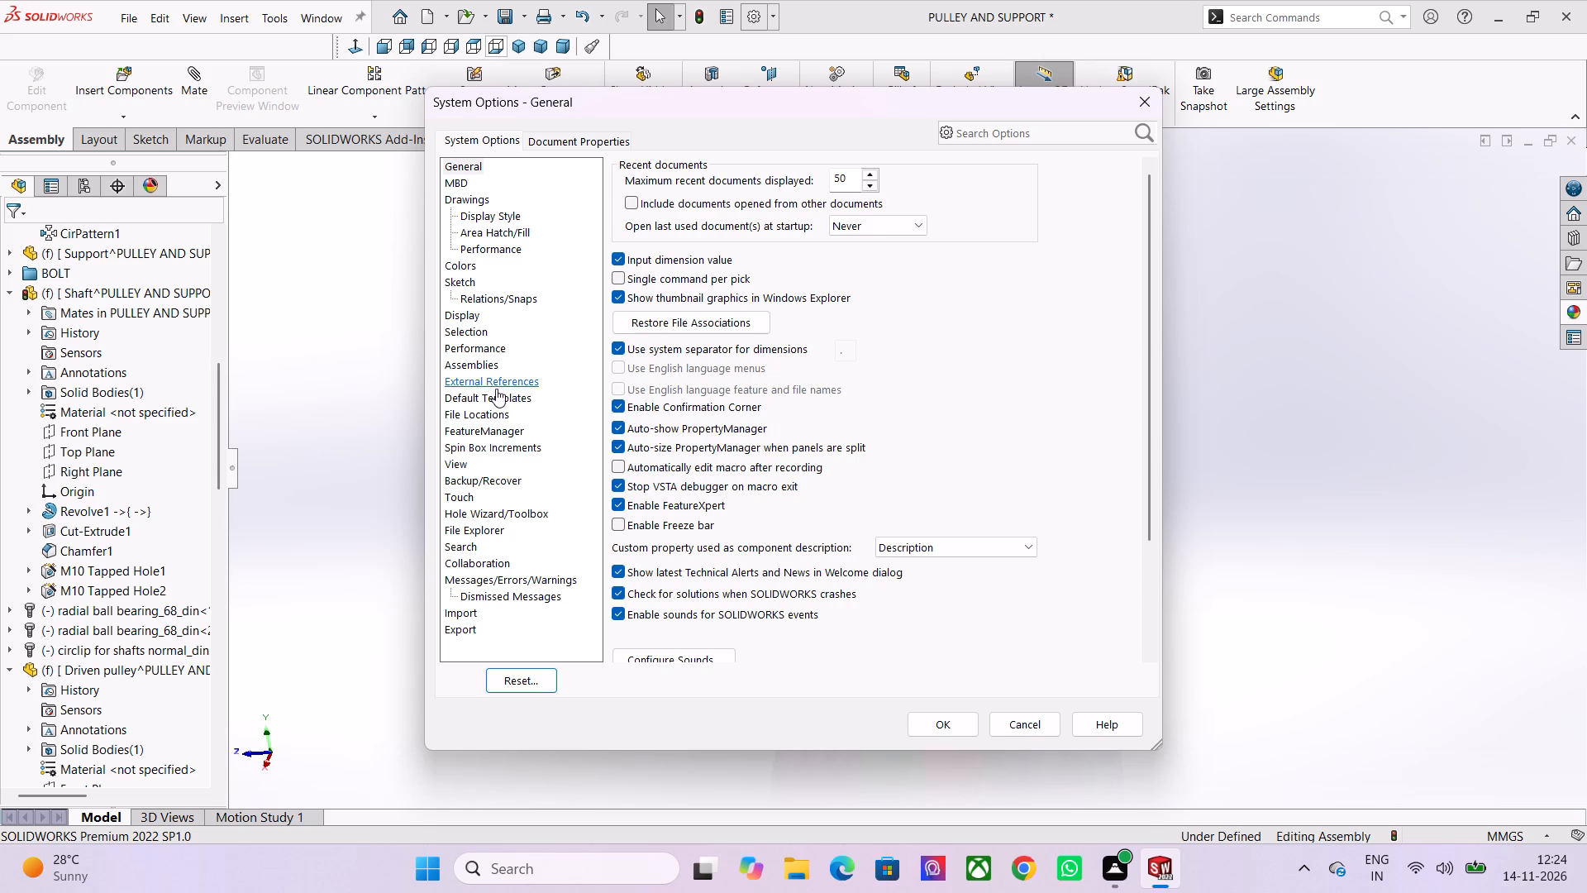
{"action": "left_click", "coordinate": [506, 431]}
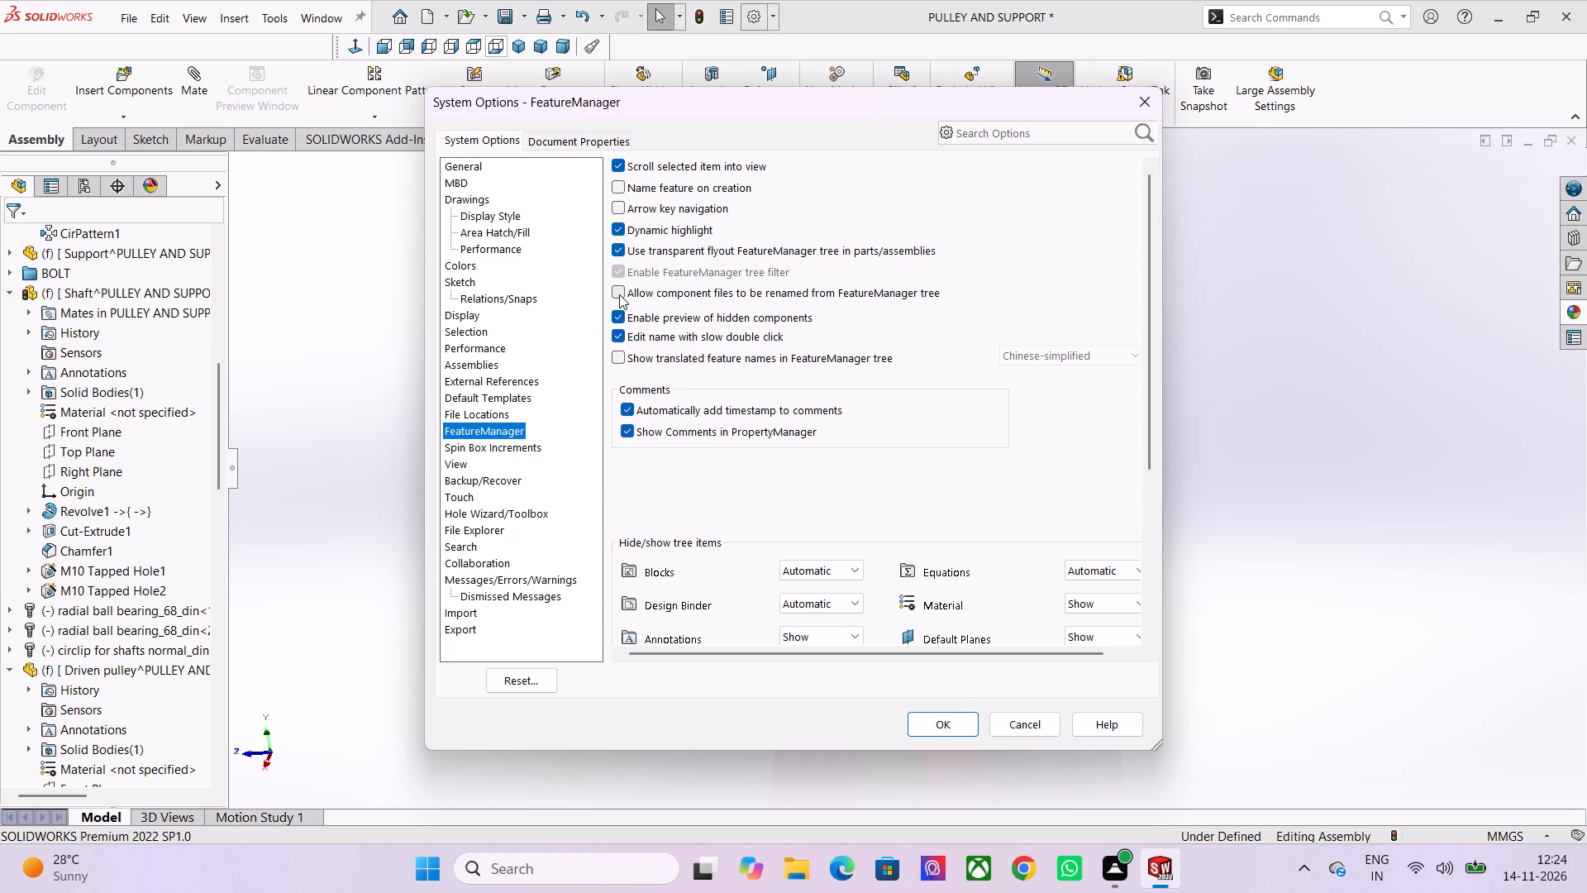
{"action": "left_click", "coordinate": [619, 294]}
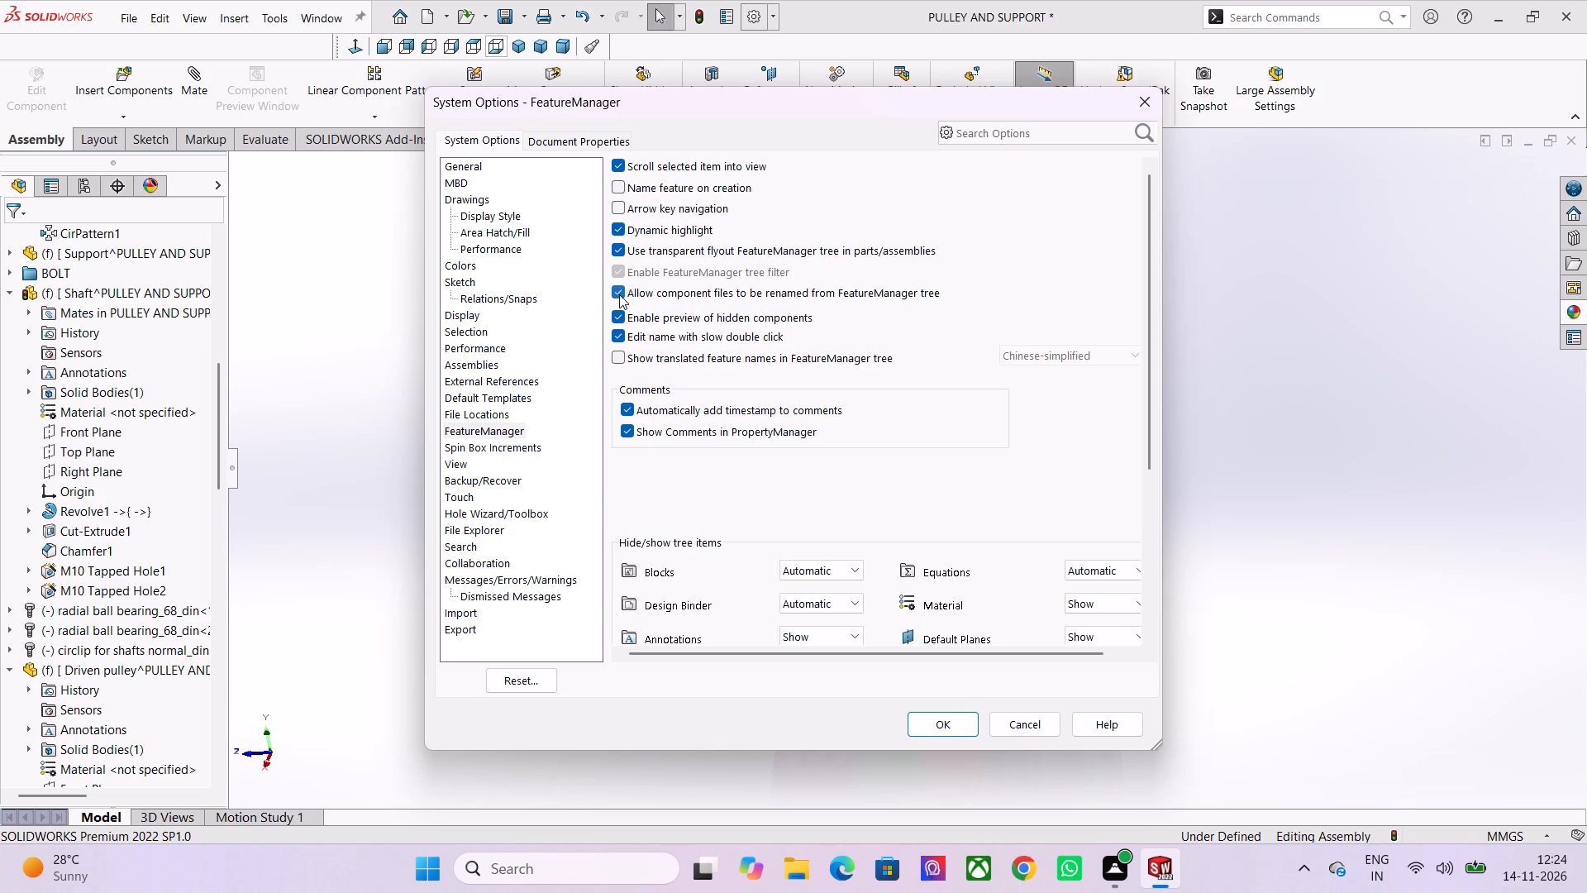
{"action": "left_click", "coordinate": [942, 725]}
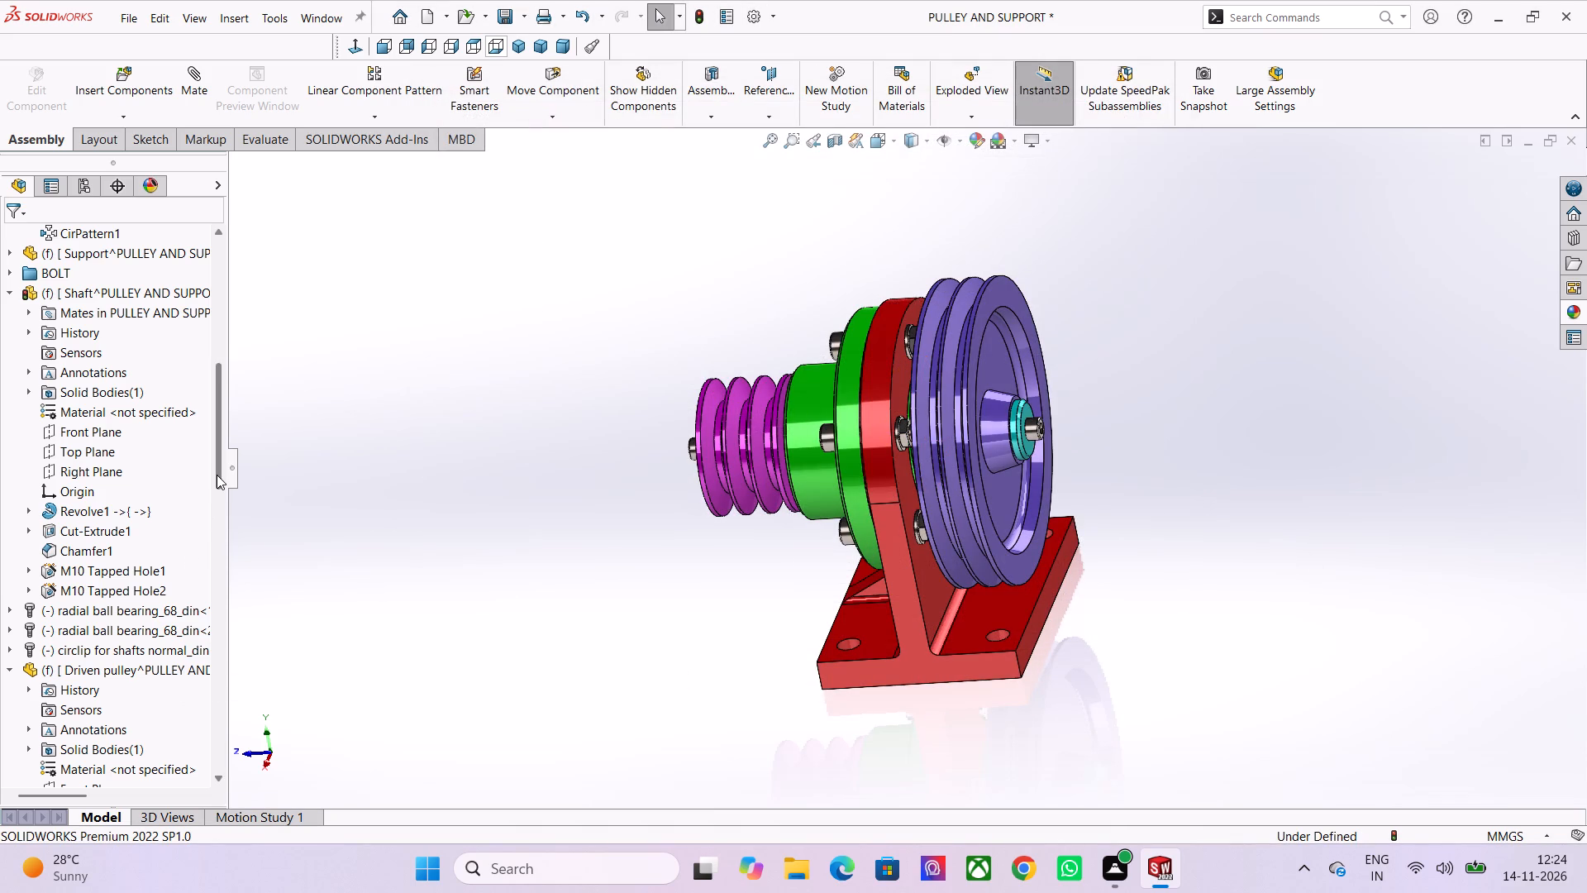
Rename the small magenta pulley component Part8 as Motor Pulley, rebuilding and saving the document.
{"action": "scroll", "coordinate": [217, 475], "scroll_direction": "down", "scroll_amount": 3}
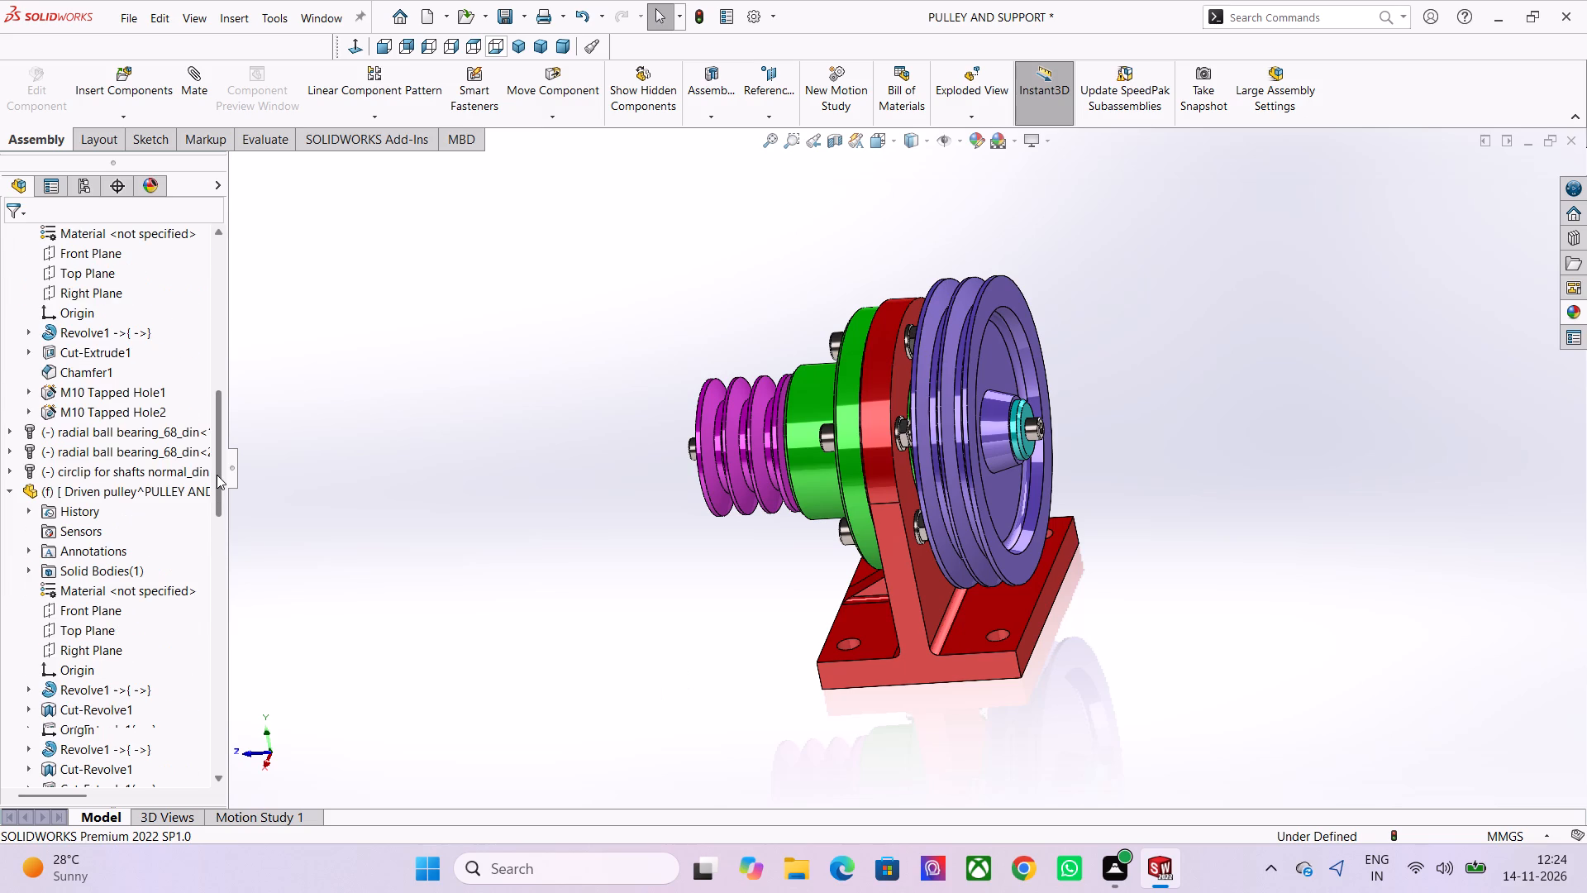
{"action": "scroll", "coordinate": [217, 475], "scroll_direction": "down", "scroll_amount": 2}
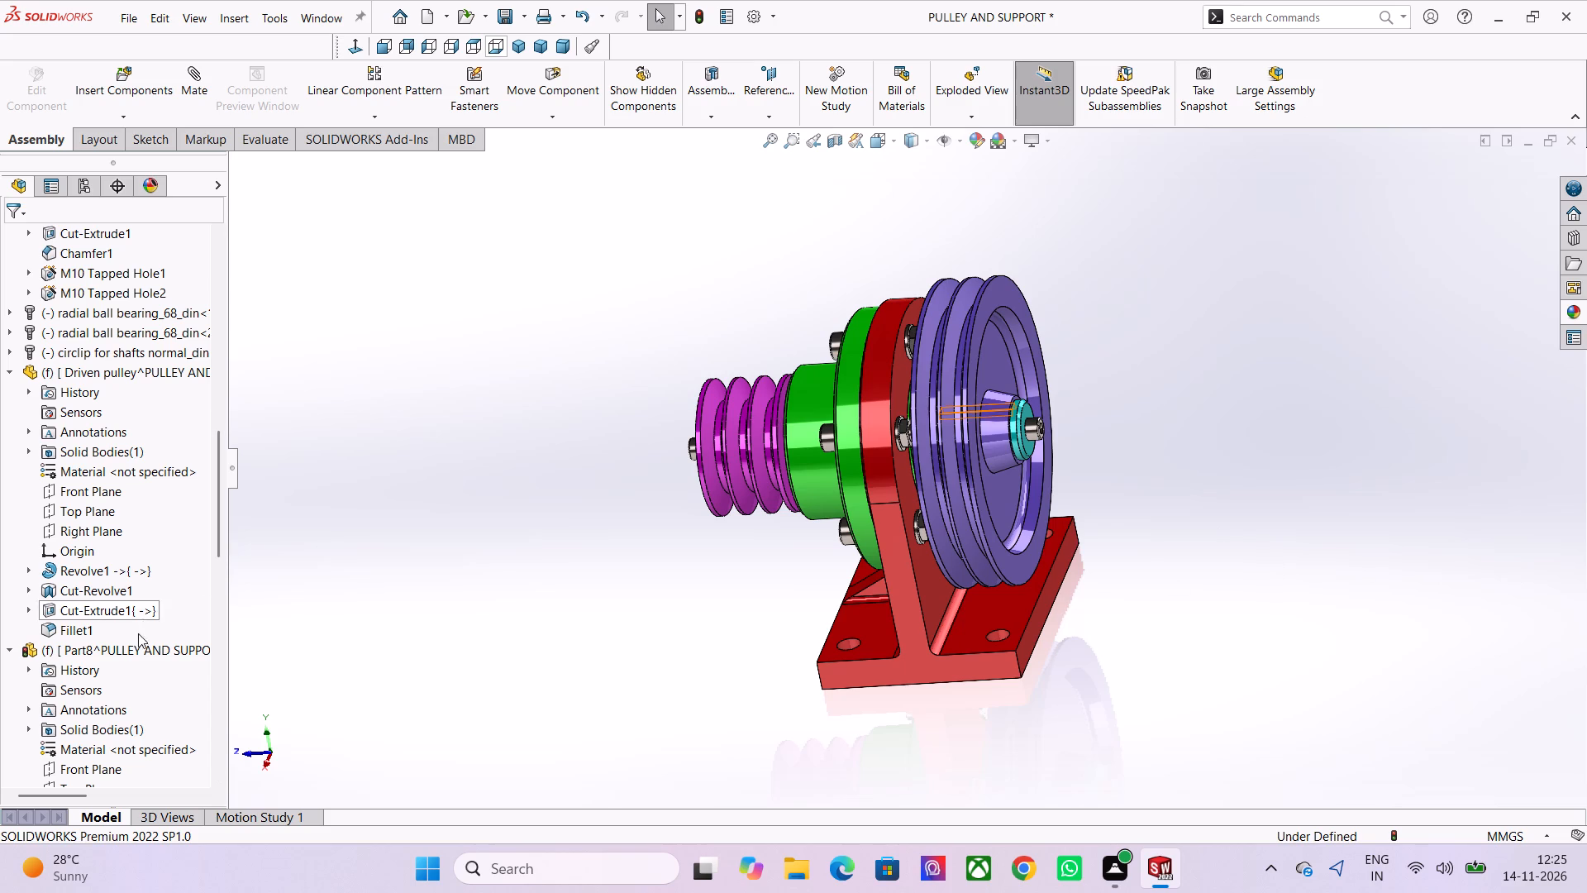
{"action": "left_click", "coordinate": [120, 643]}
{"action": "left_click", "coordinate": [120, 643]}
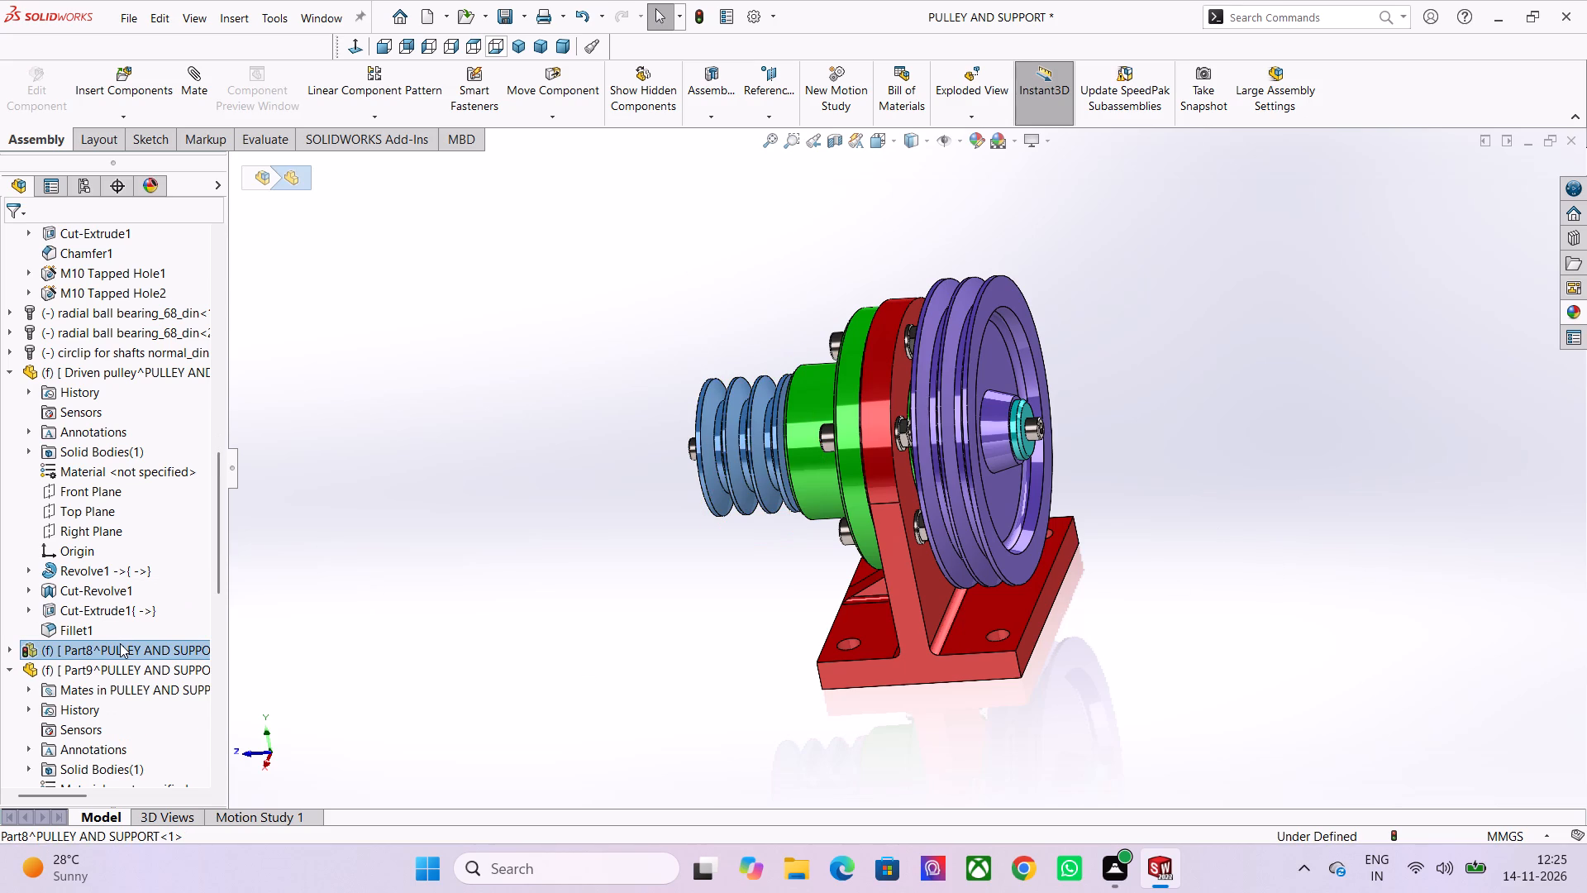
{"action": "left_click", "coordinate": [134, 649]}
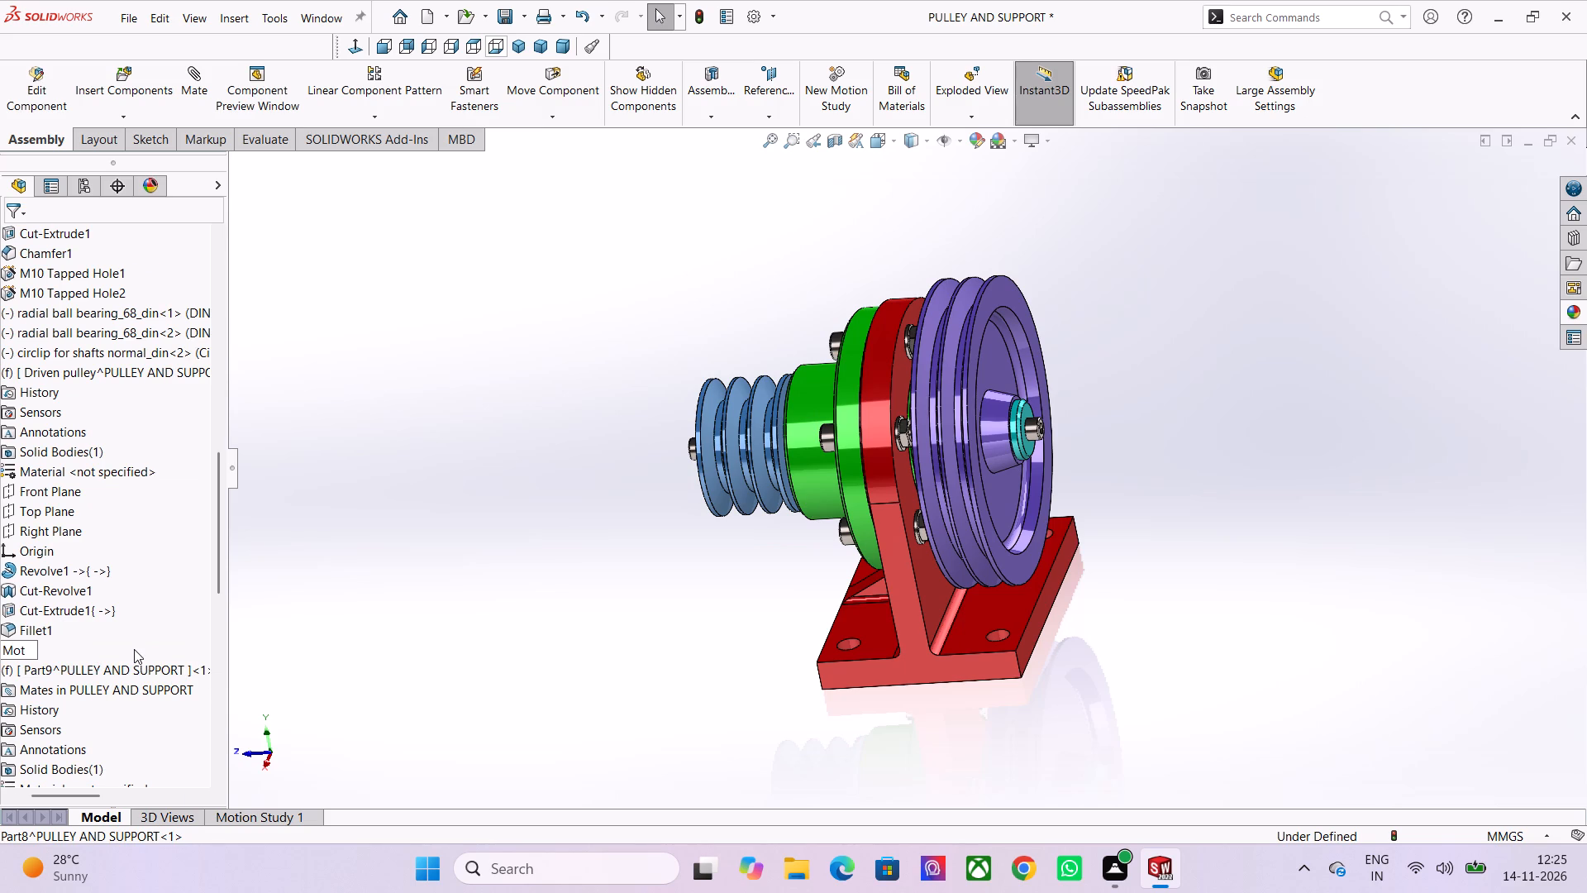
{"action": "type", "text": "or"}
{"action": "type", "text": "ulley"}
{"action": "left_click", "coordinate": [284, 555]}
{"action": "left_click", "coordinate": [707, 351]}
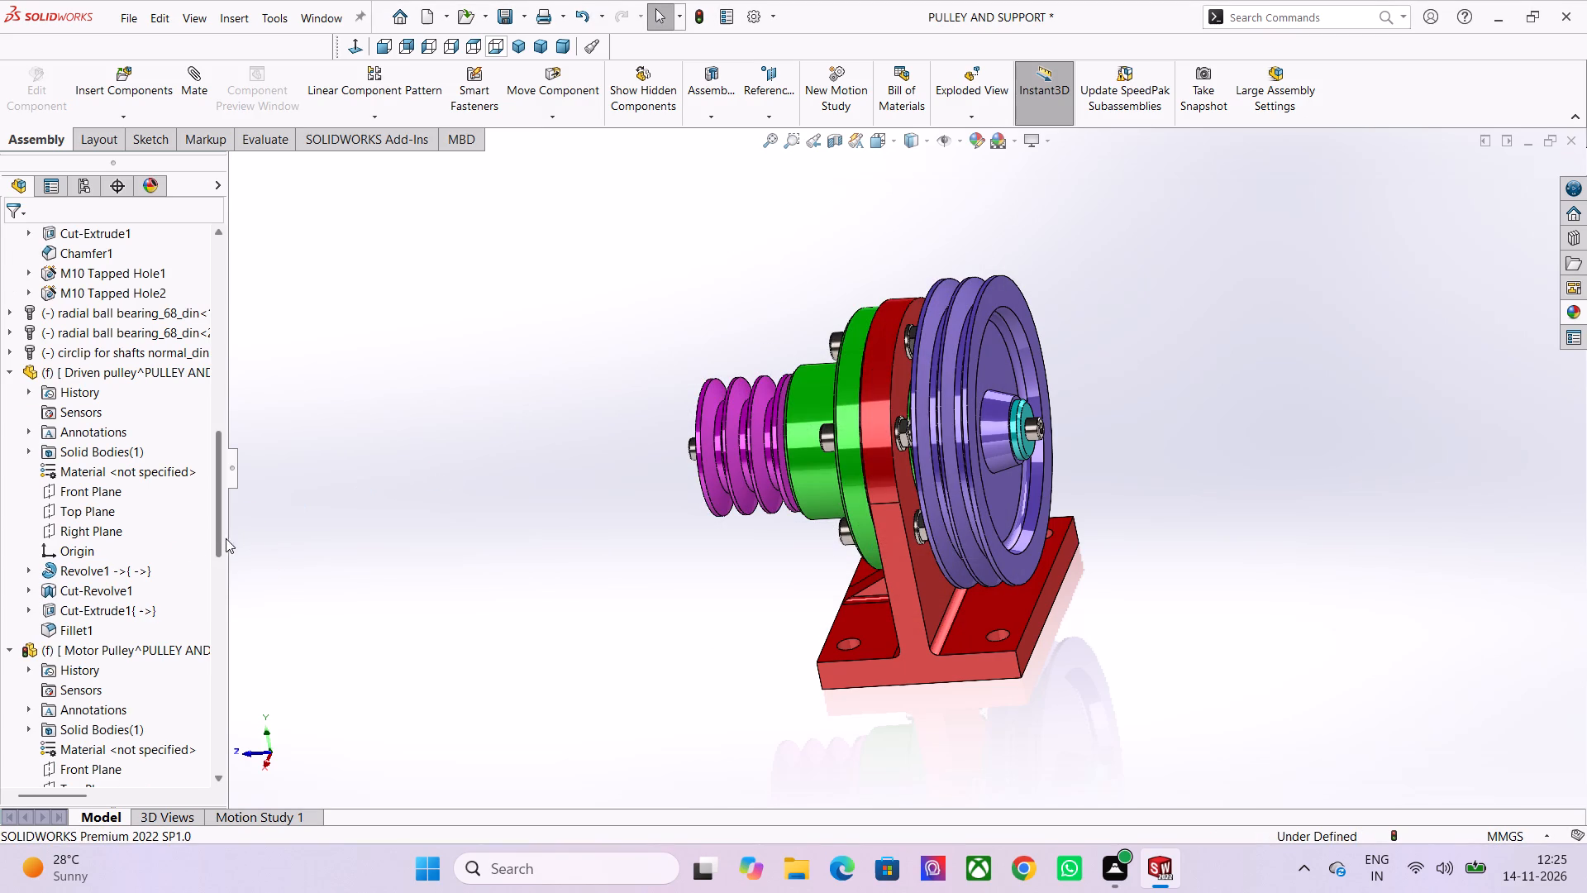
Rename the component Part9 as Washer1, rebuilding and saving the document.
{"action": "scroll", "coordinate": [216, 547], "scroll_direction": "down", "scroll_amount": 1}
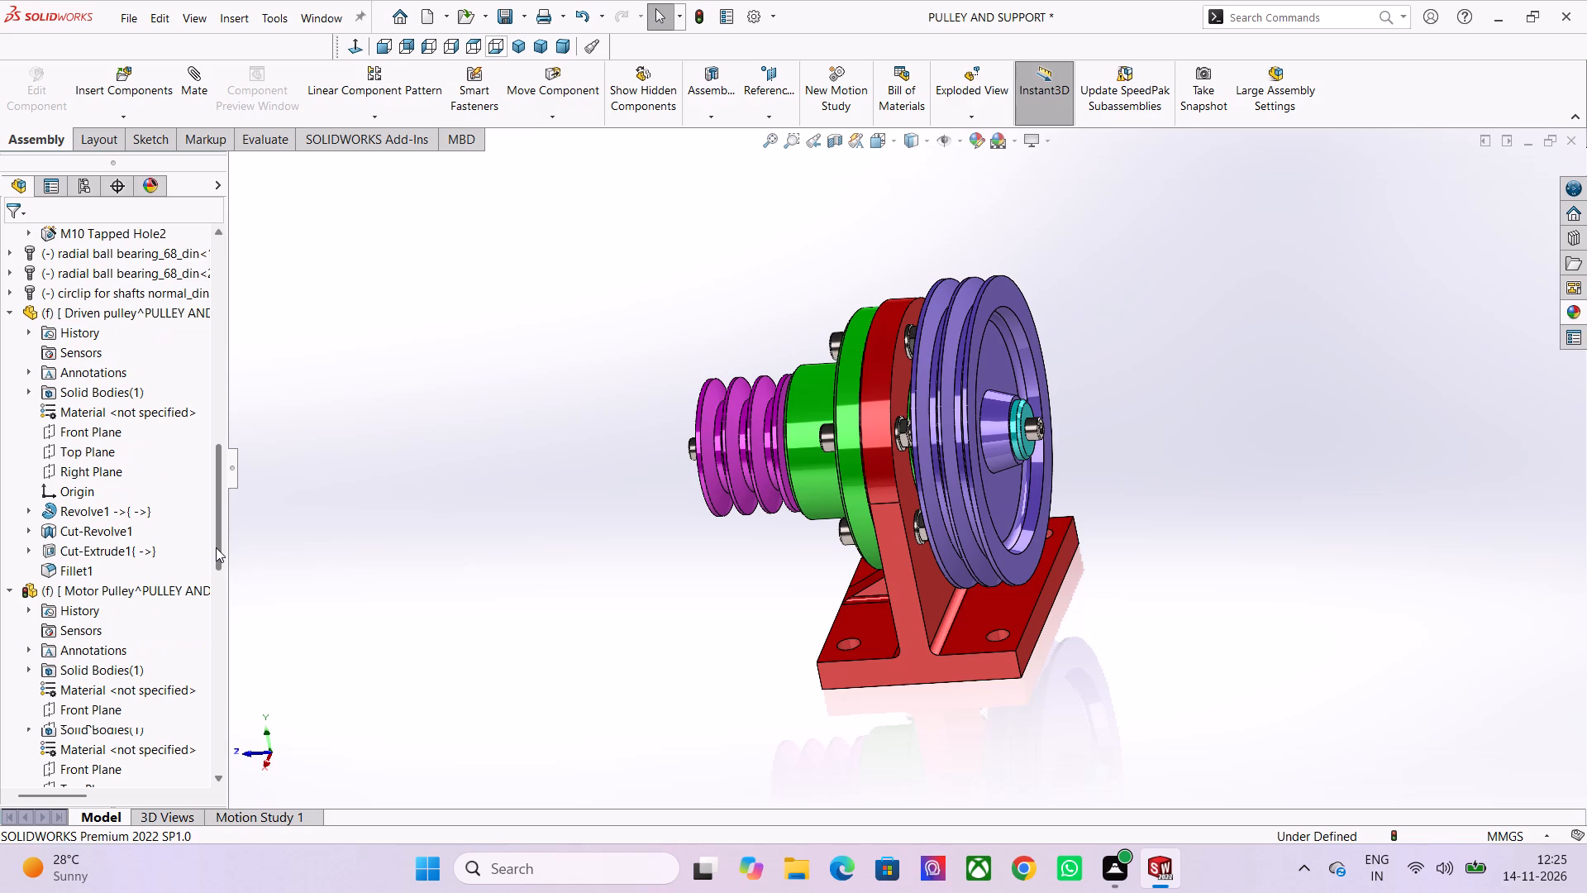
{"action": "scroll", "coordinate": [216, 547], "scroll_direction": "down", "scroll_amount": 2}
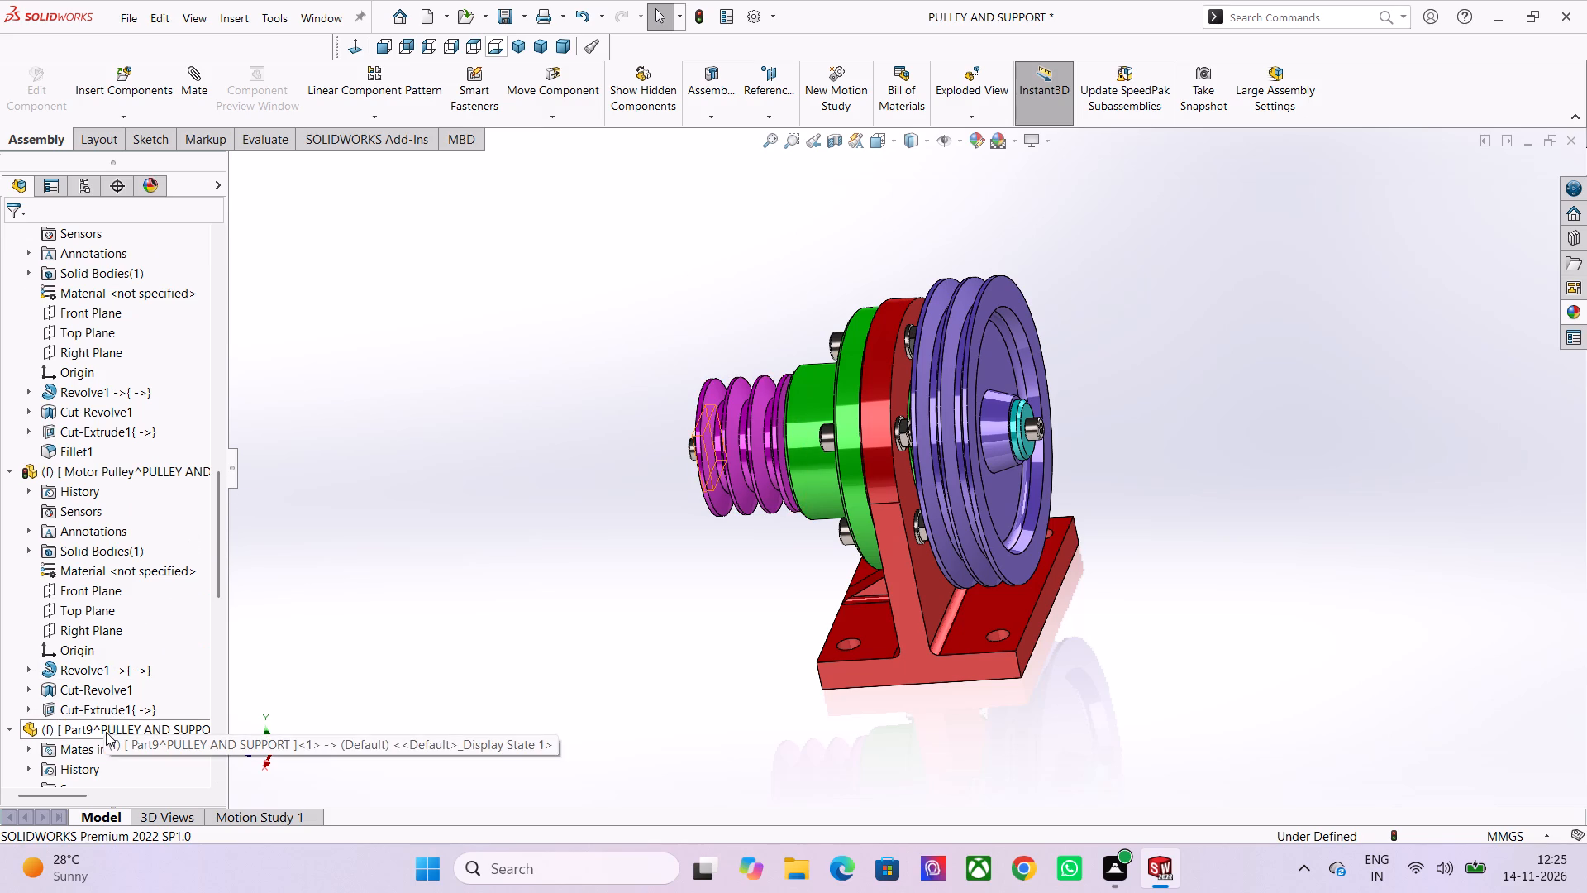
{"action": "scroll", "coordinate": [106, 732], "scroll_direction": "down", "scroll_amount": 1}
{"action": "left_click", "coordinate": [102, 671]}
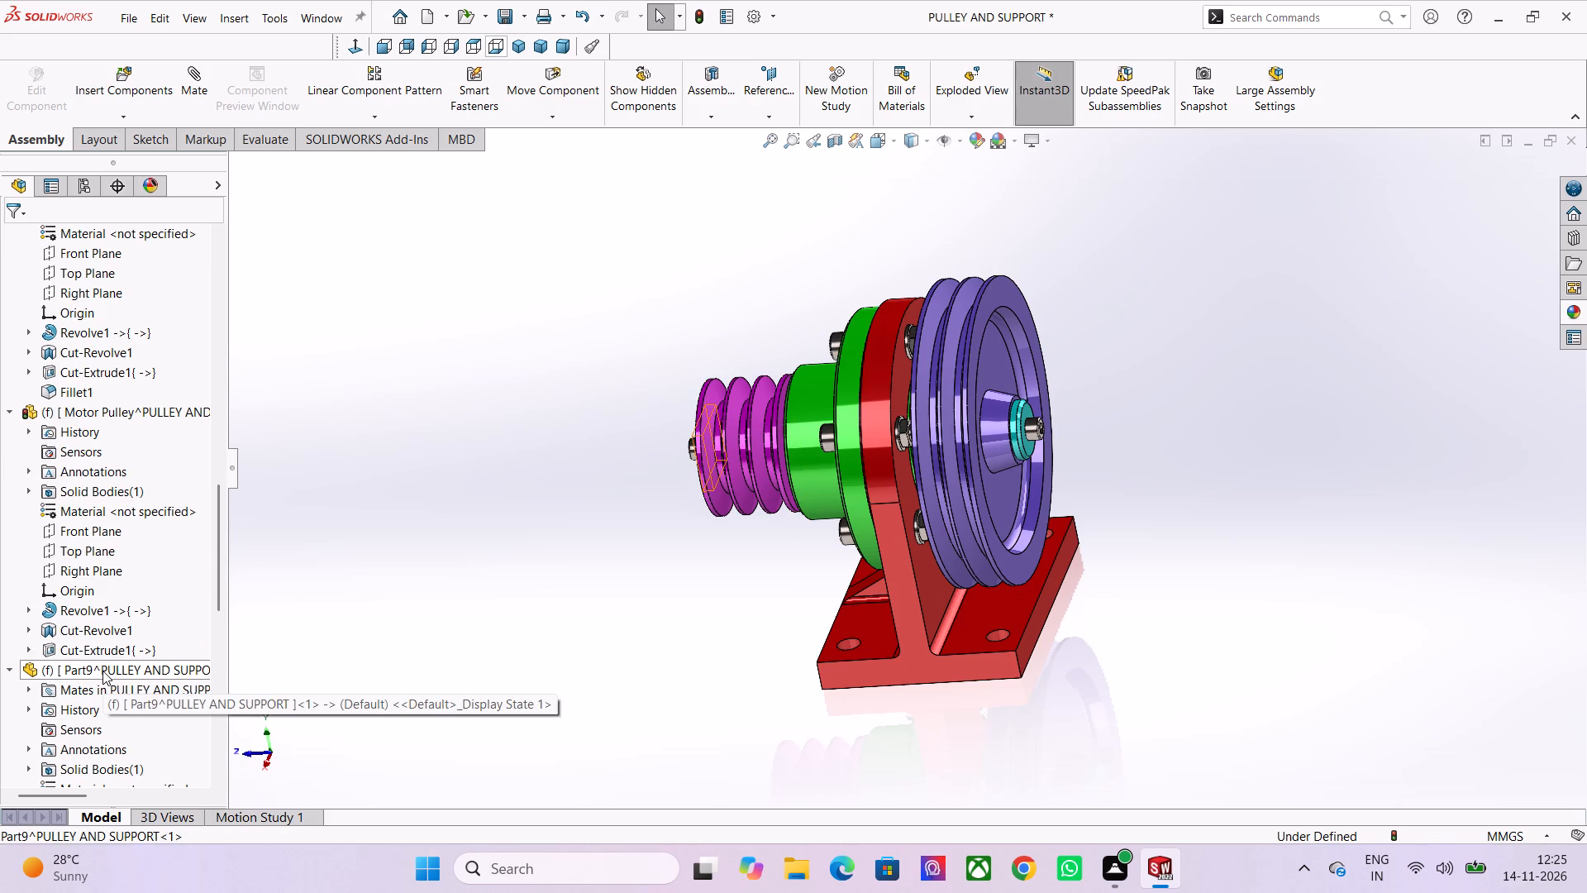
{"action": "left_click_drag", "start_coordinate": [128, 665], "coordinate": [140, 666]}
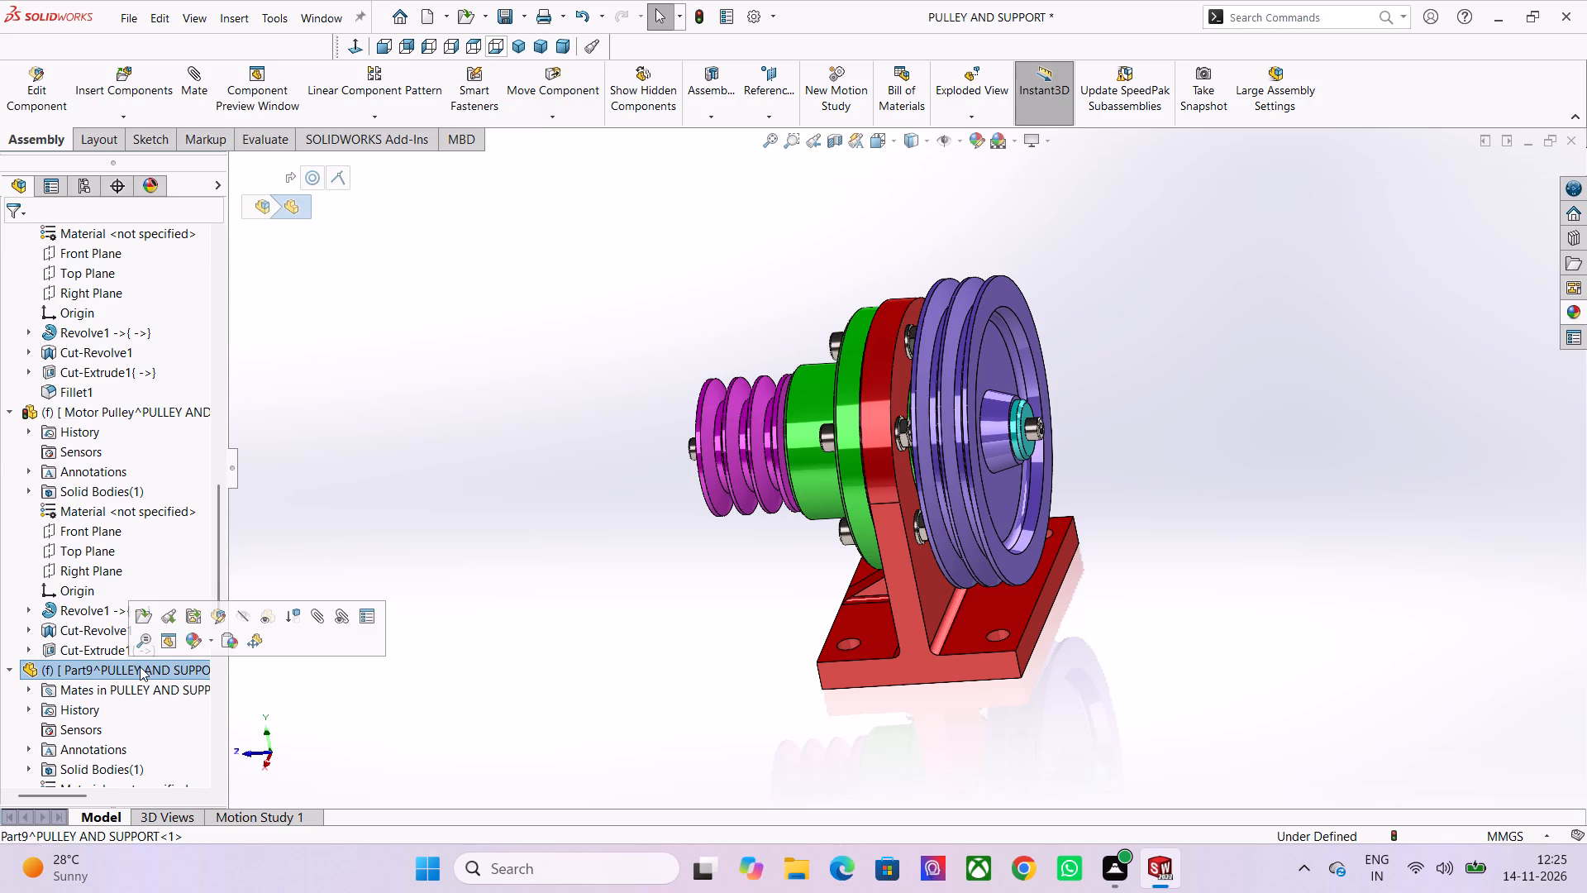
{"action": "left_click", "coordinate": [140, 666]}
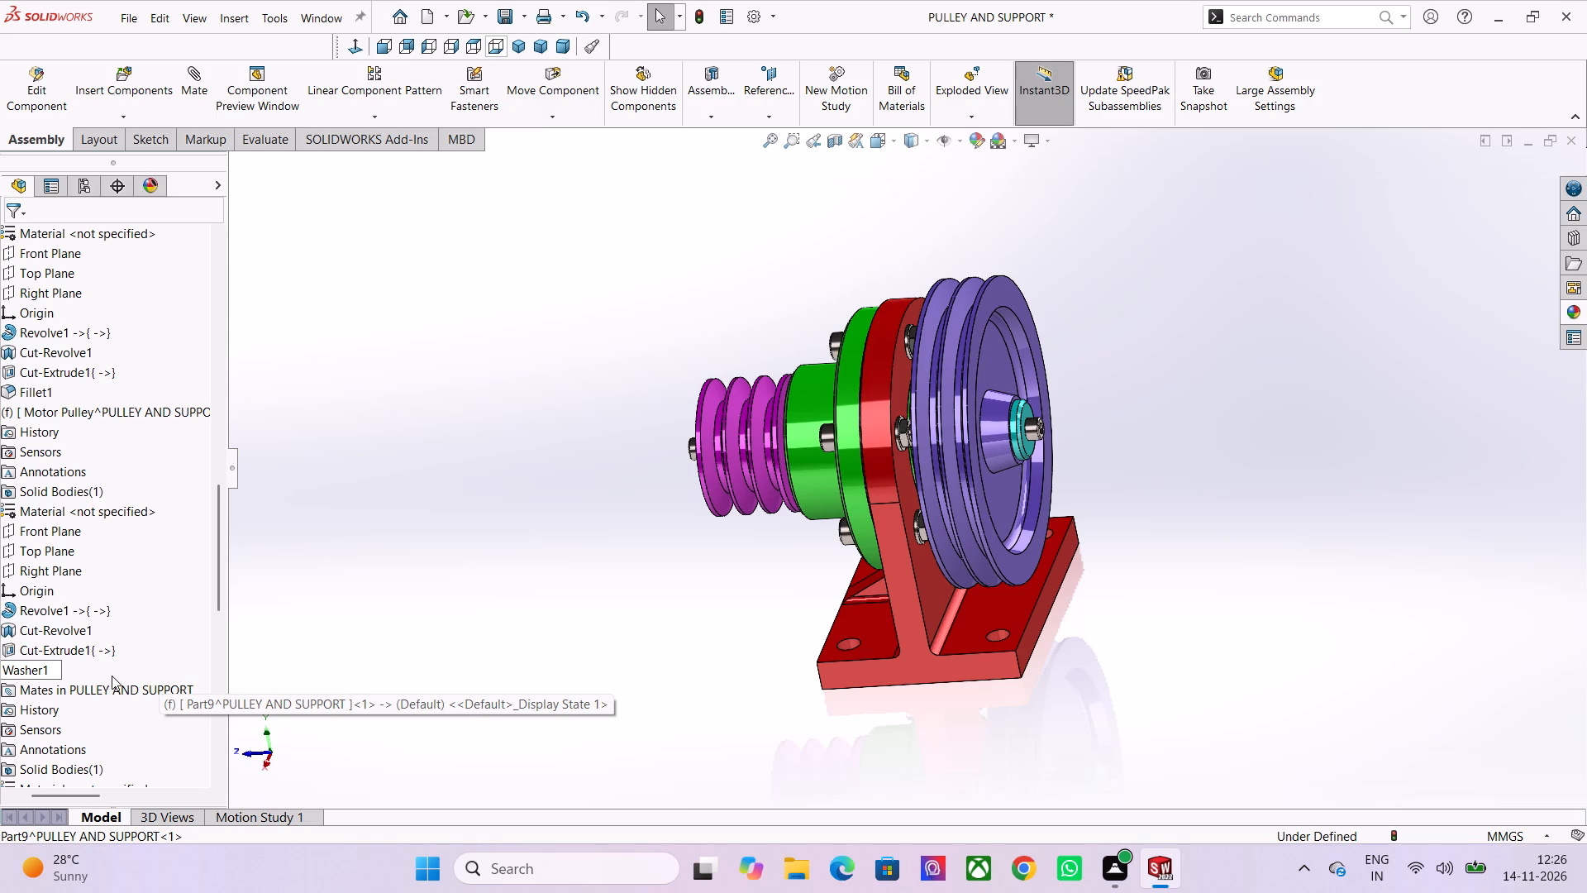
{"action": "left_click", "coordinate": [319, 562]}
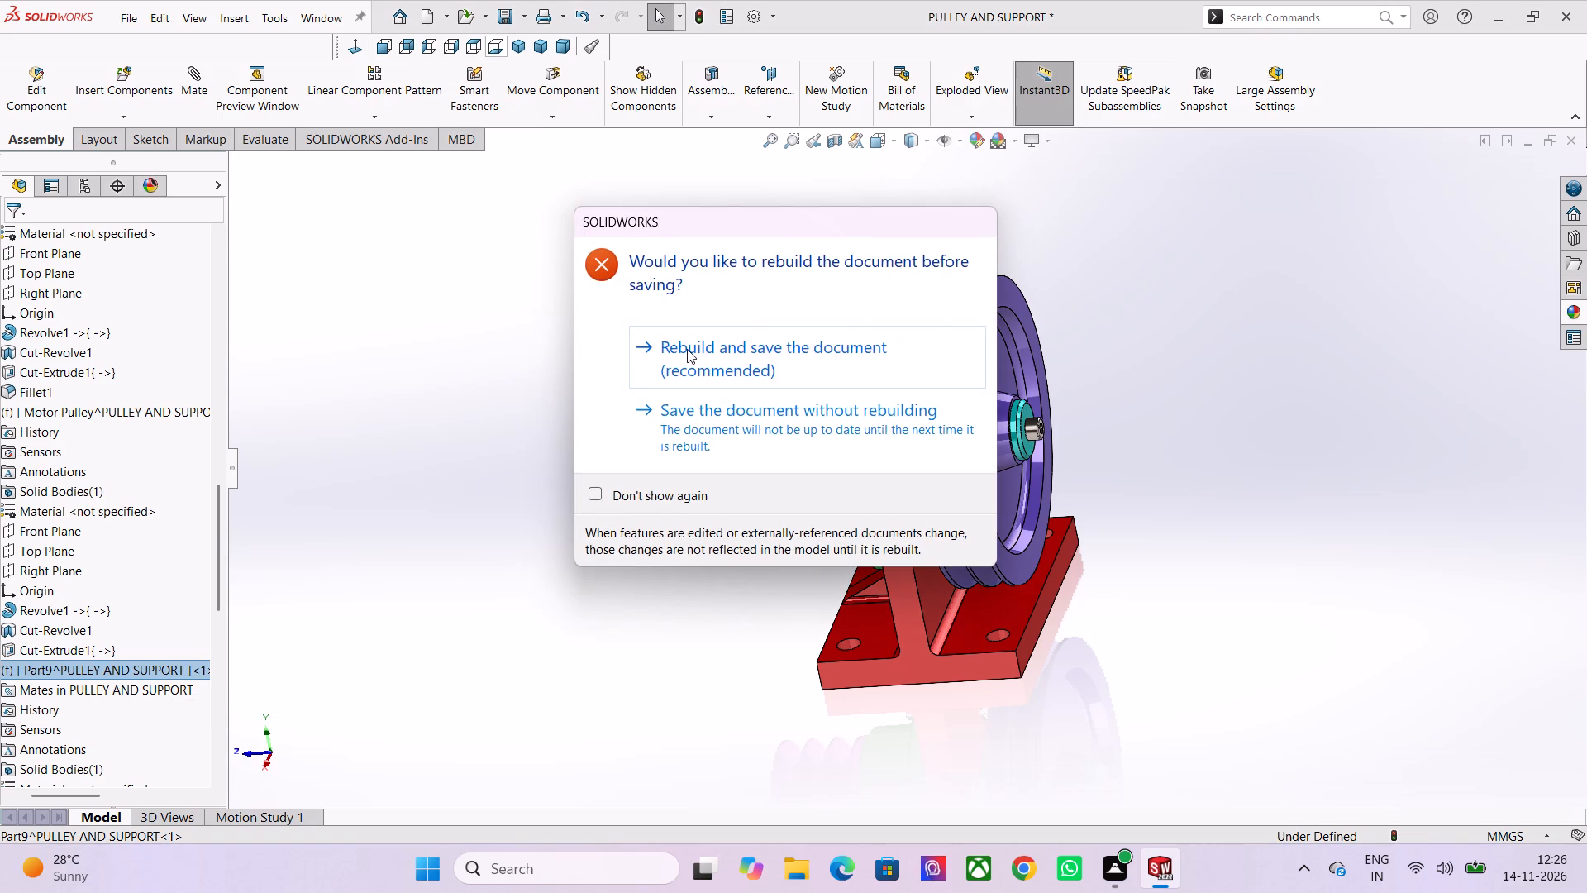
{"action": "left_click", "coordinate": [687, 349]}
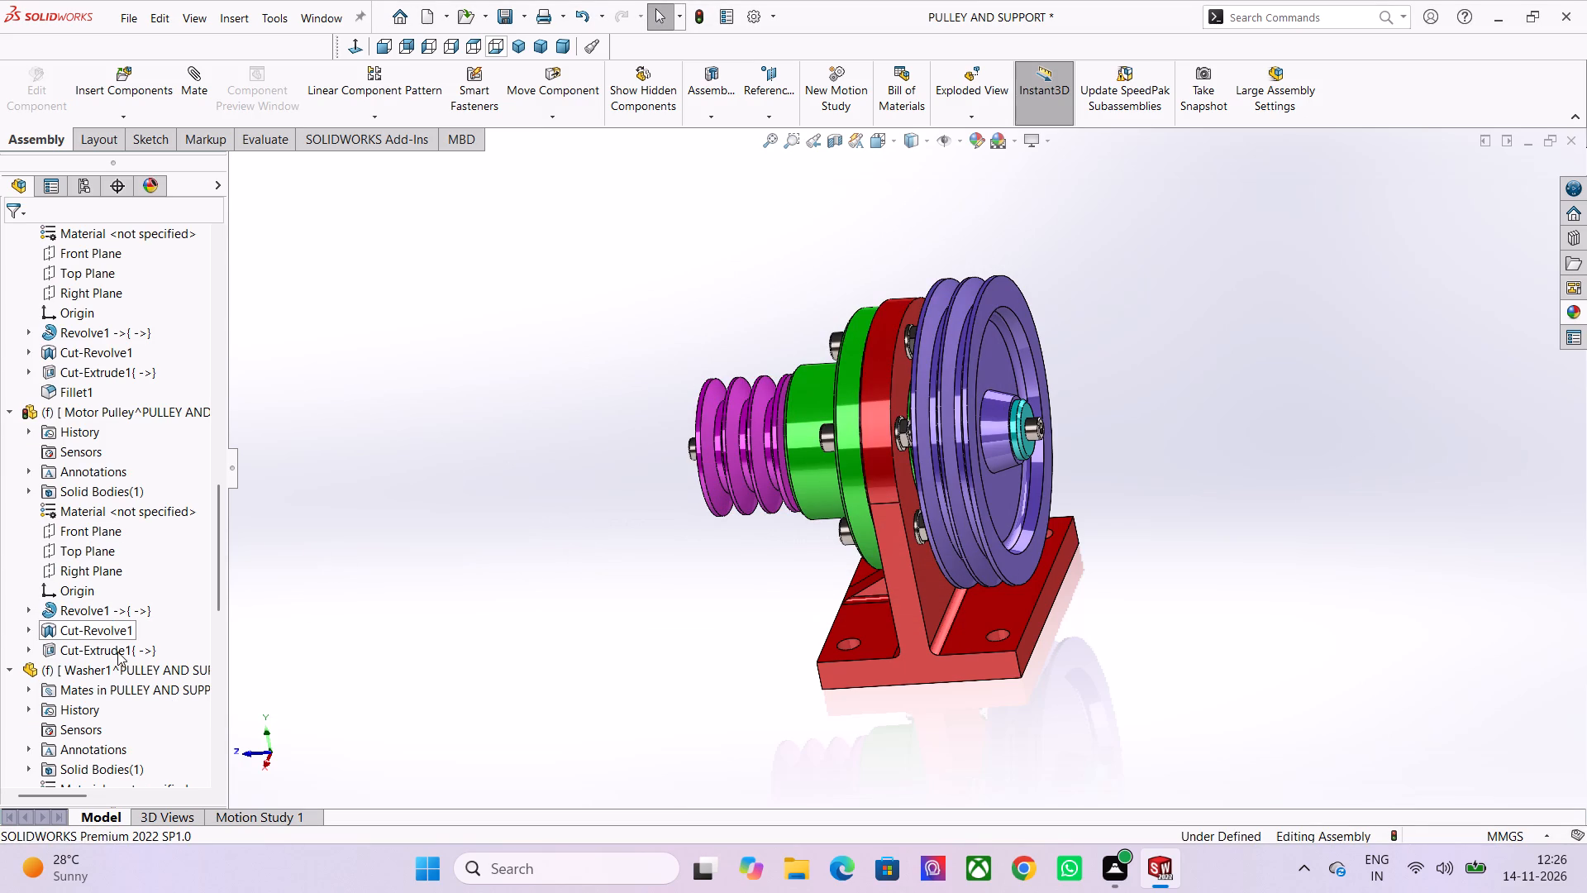
Rename the cyan washer component Part10 on the large pulley as Washer2, rebuilding and saving the document.
{"action": "scroll", "coordinate": [117, 669], "scroll_direction": "down", "scroll_amount": 3}
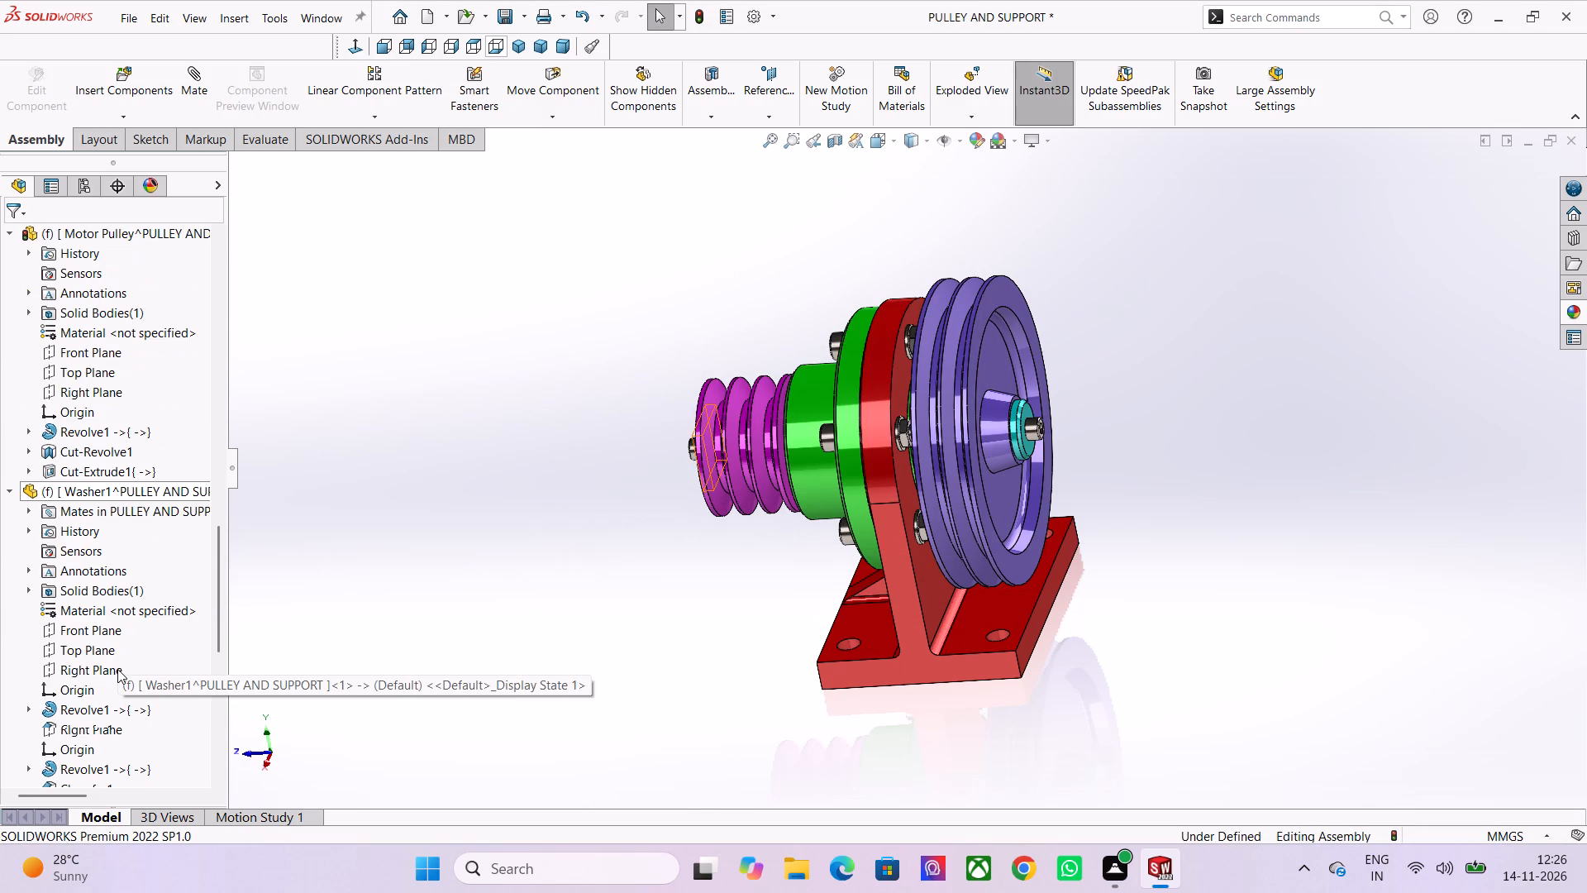
{"action": "scroll", "coordinate": [117, 690], "scroll_direction": "down", "scroll_amount": 1}
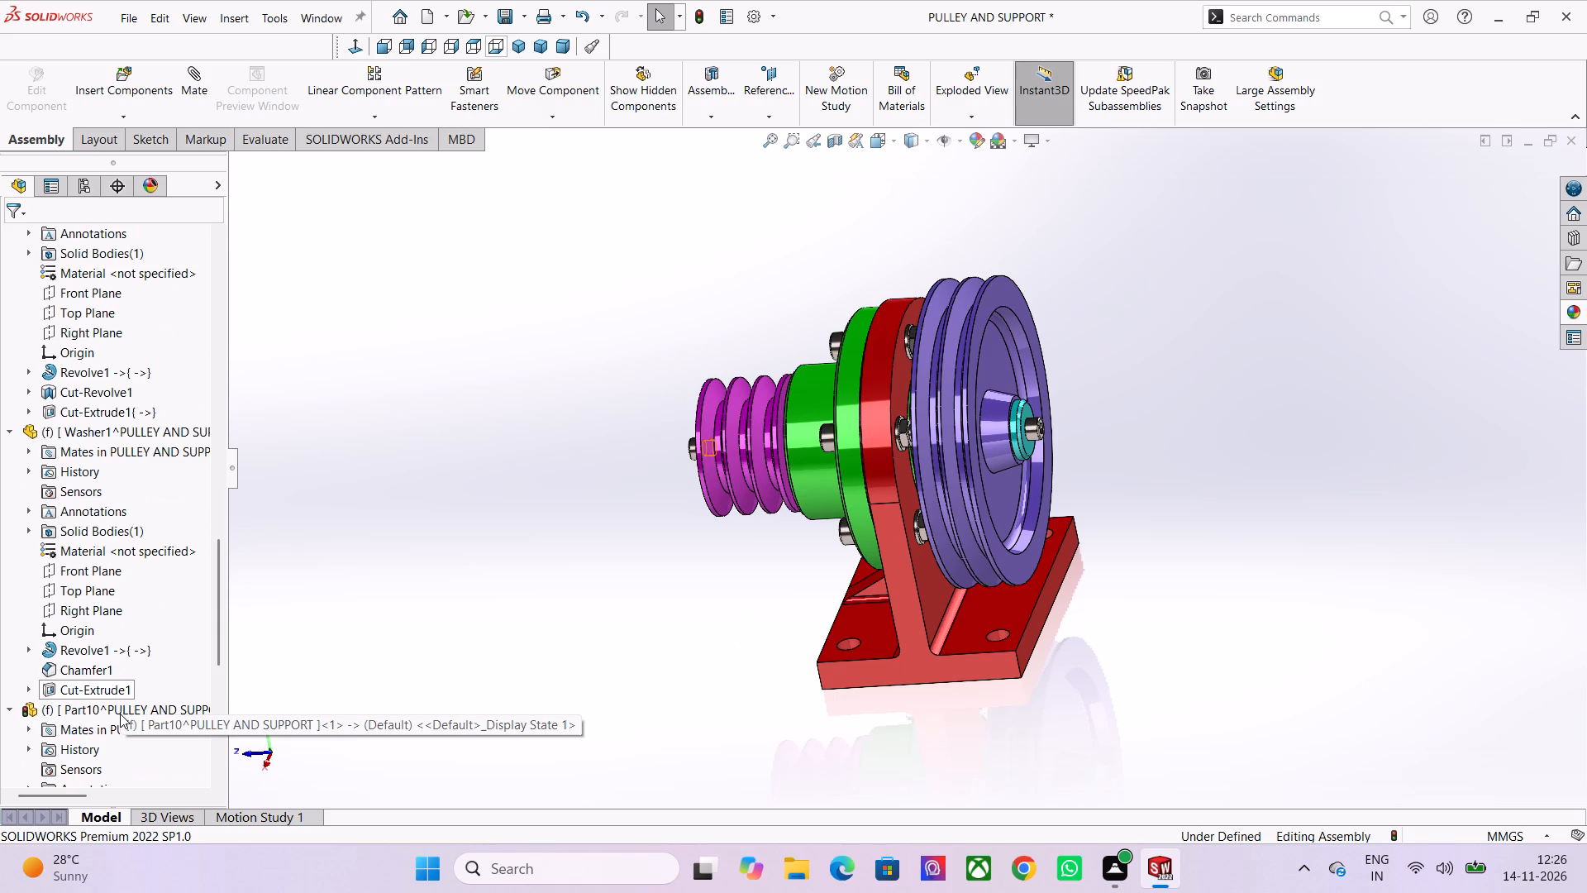
{"action": "left_click", "coordinate": [117, 706]}
{"action": "double_click", "coordinate": [117, 706]}
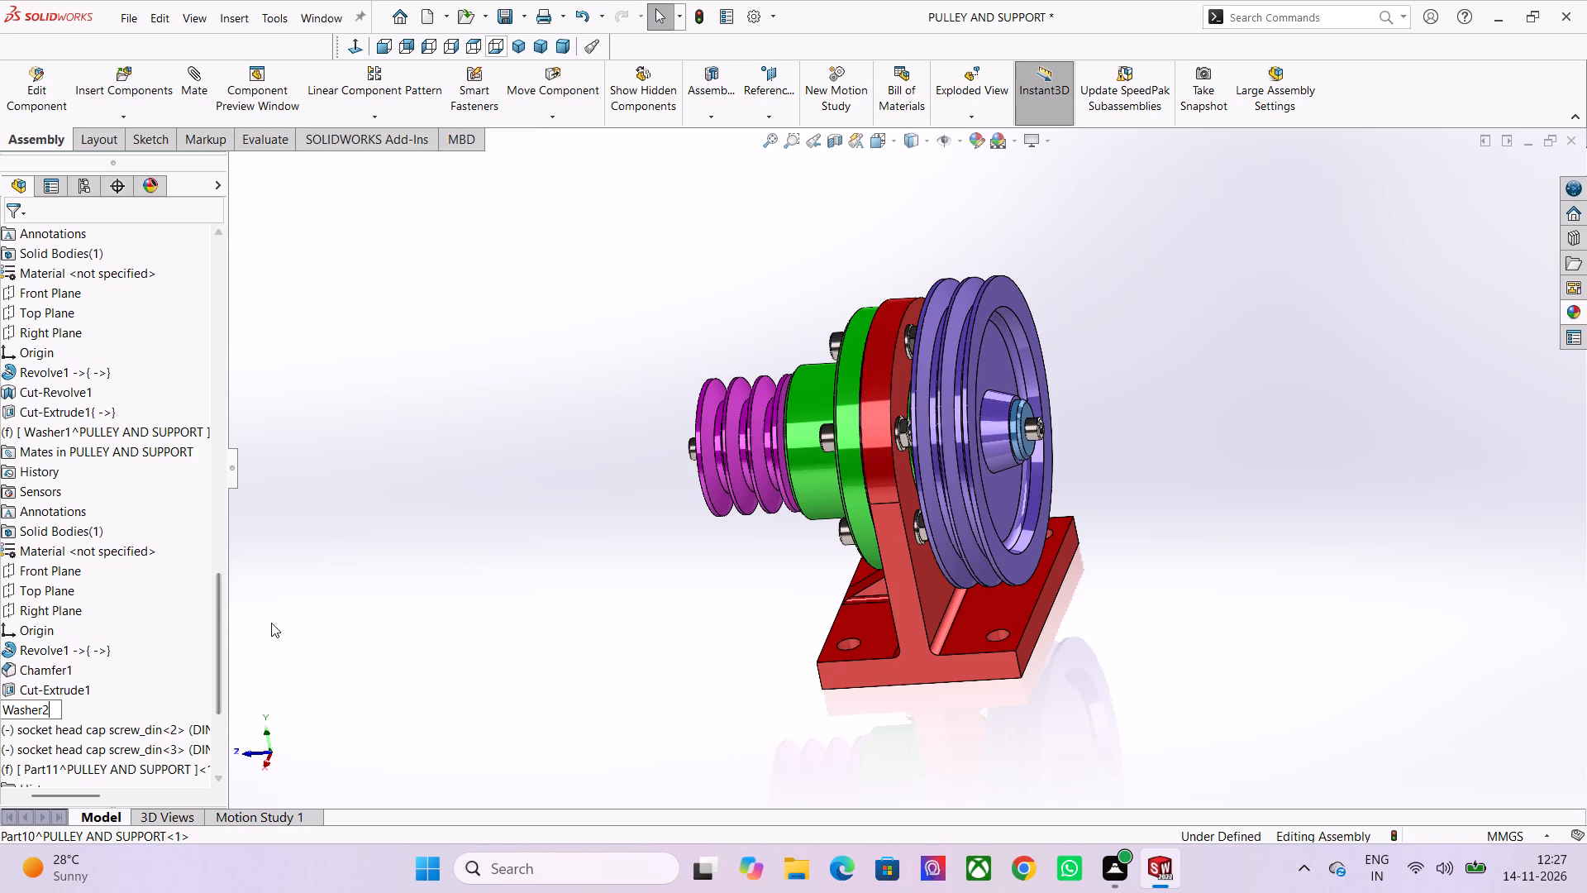
{"action": "left_click", "coordinate": [312, 601]}
{"action": "left_click", "coordinate": [693, 355]}
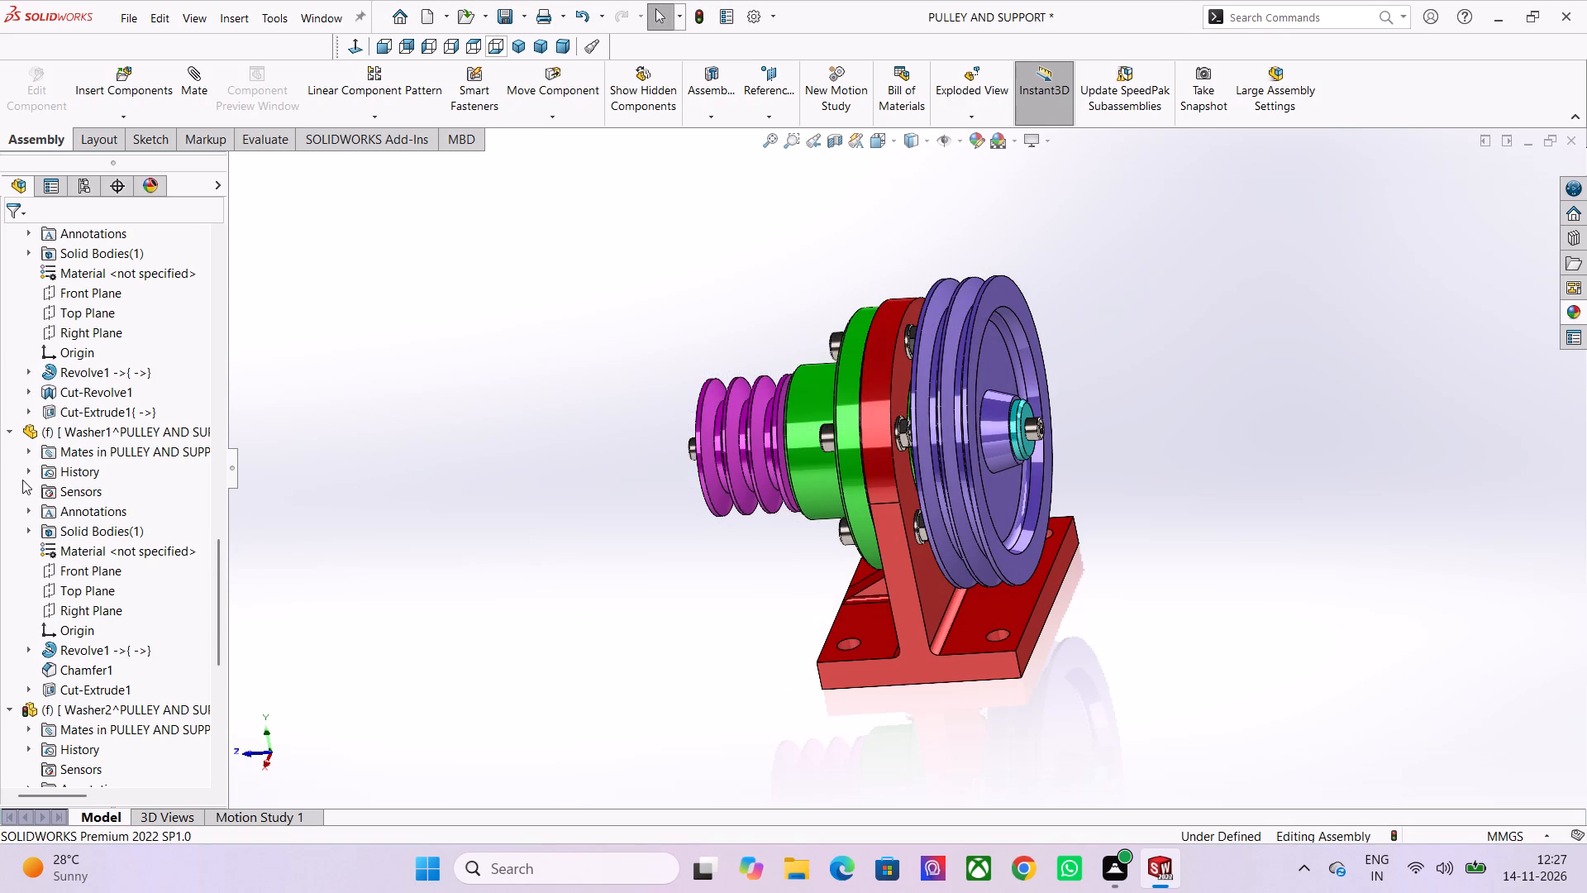
Collapse the Washer1, Washer2, Motor Pulley and Driven pulley components in the feature tree.
{"action": "left_click", "coordinate": [8, 428]}
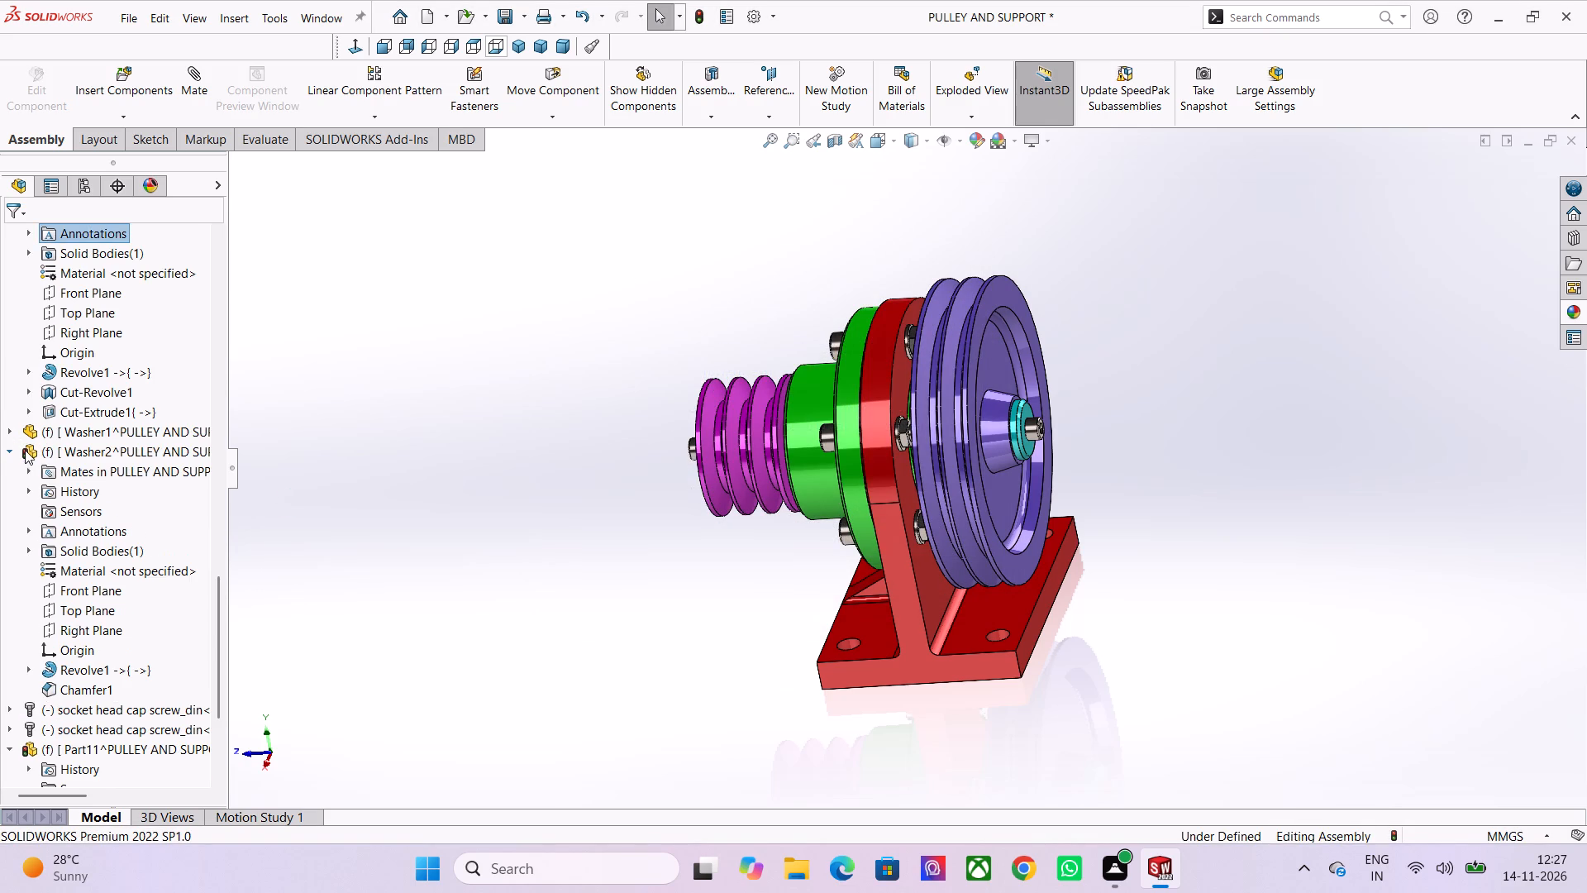
{"action": "left_click", "coordinate": [7, 453]}
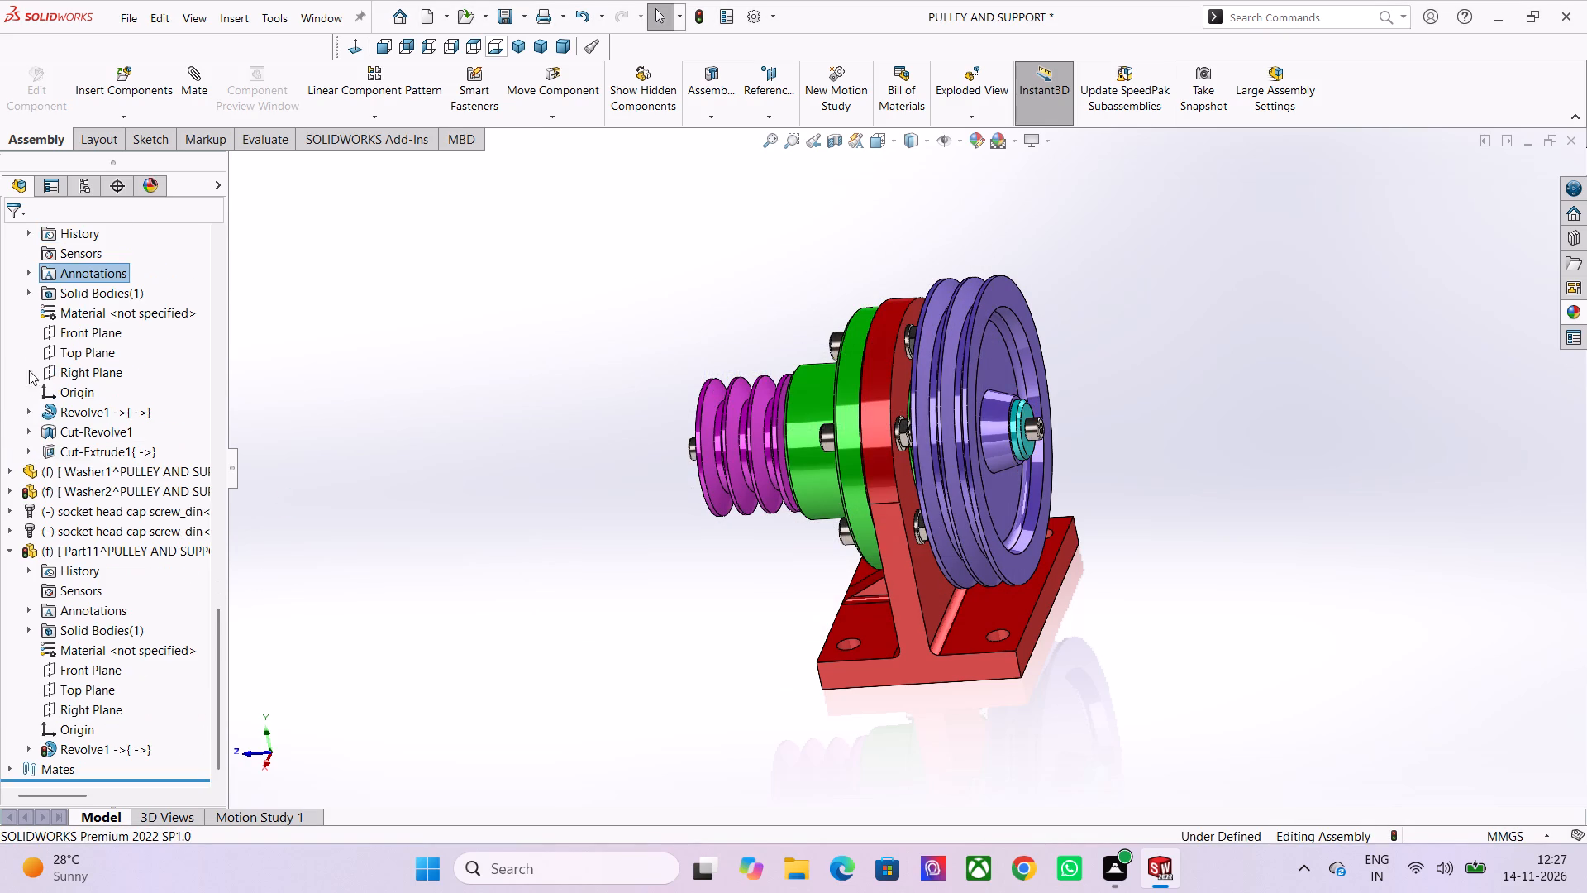
{"action": "scroll", "coordinate": [29, 332], "scroll_direction": "up", "scroll_amount": 1}
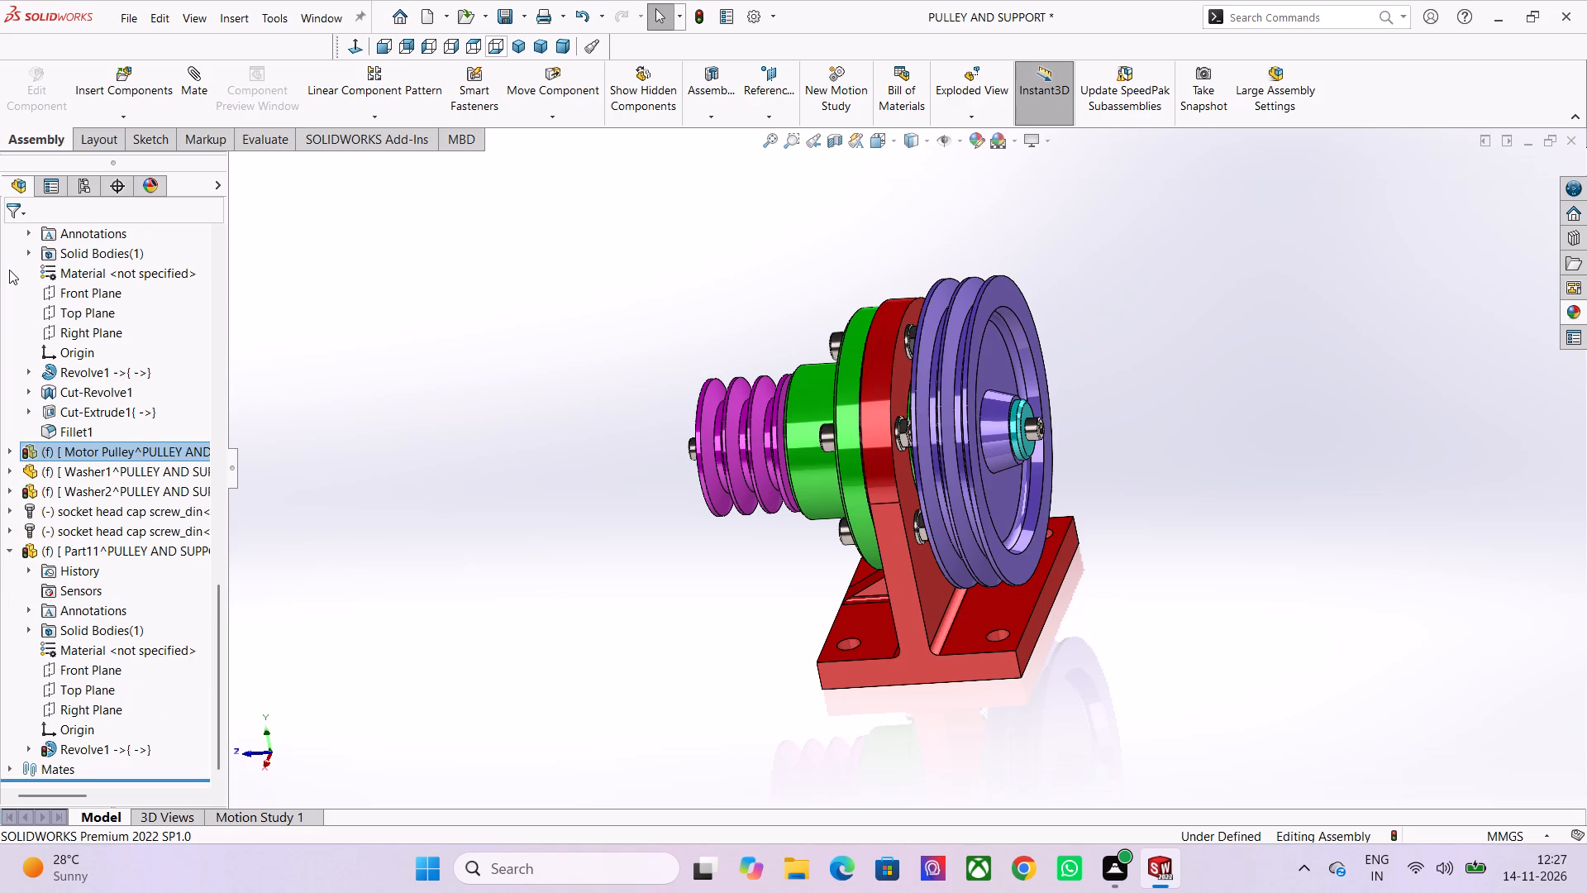
{"action": "scroll", "coordinate": [15, 270], "scroll_direction": "up", "scroll_amount": 1}
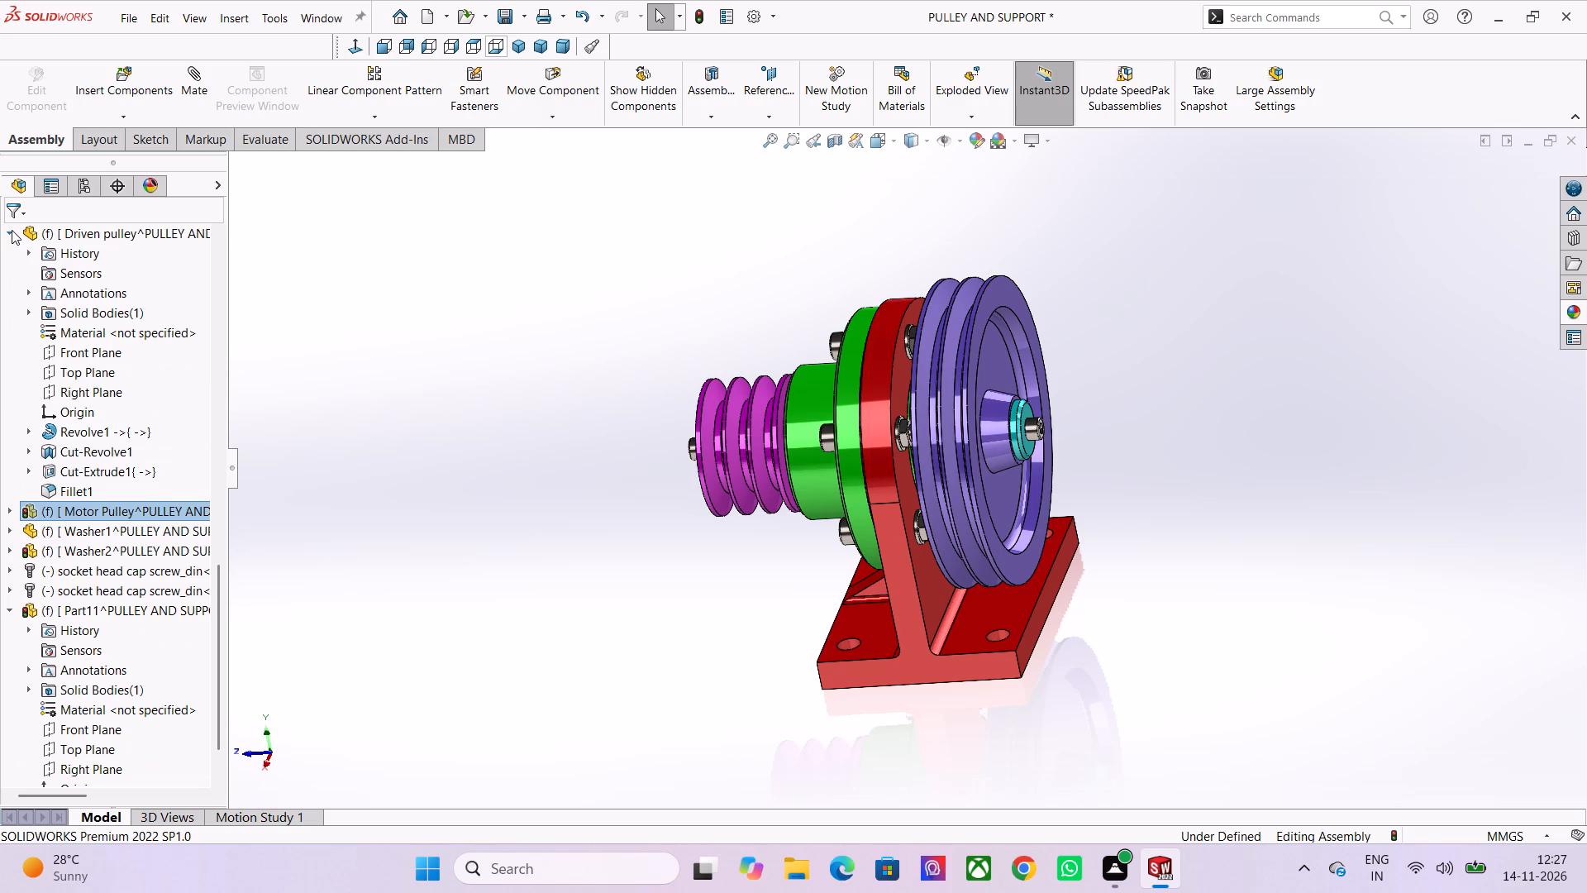
{"action": "left_click", "coordinate": [12, 230]}
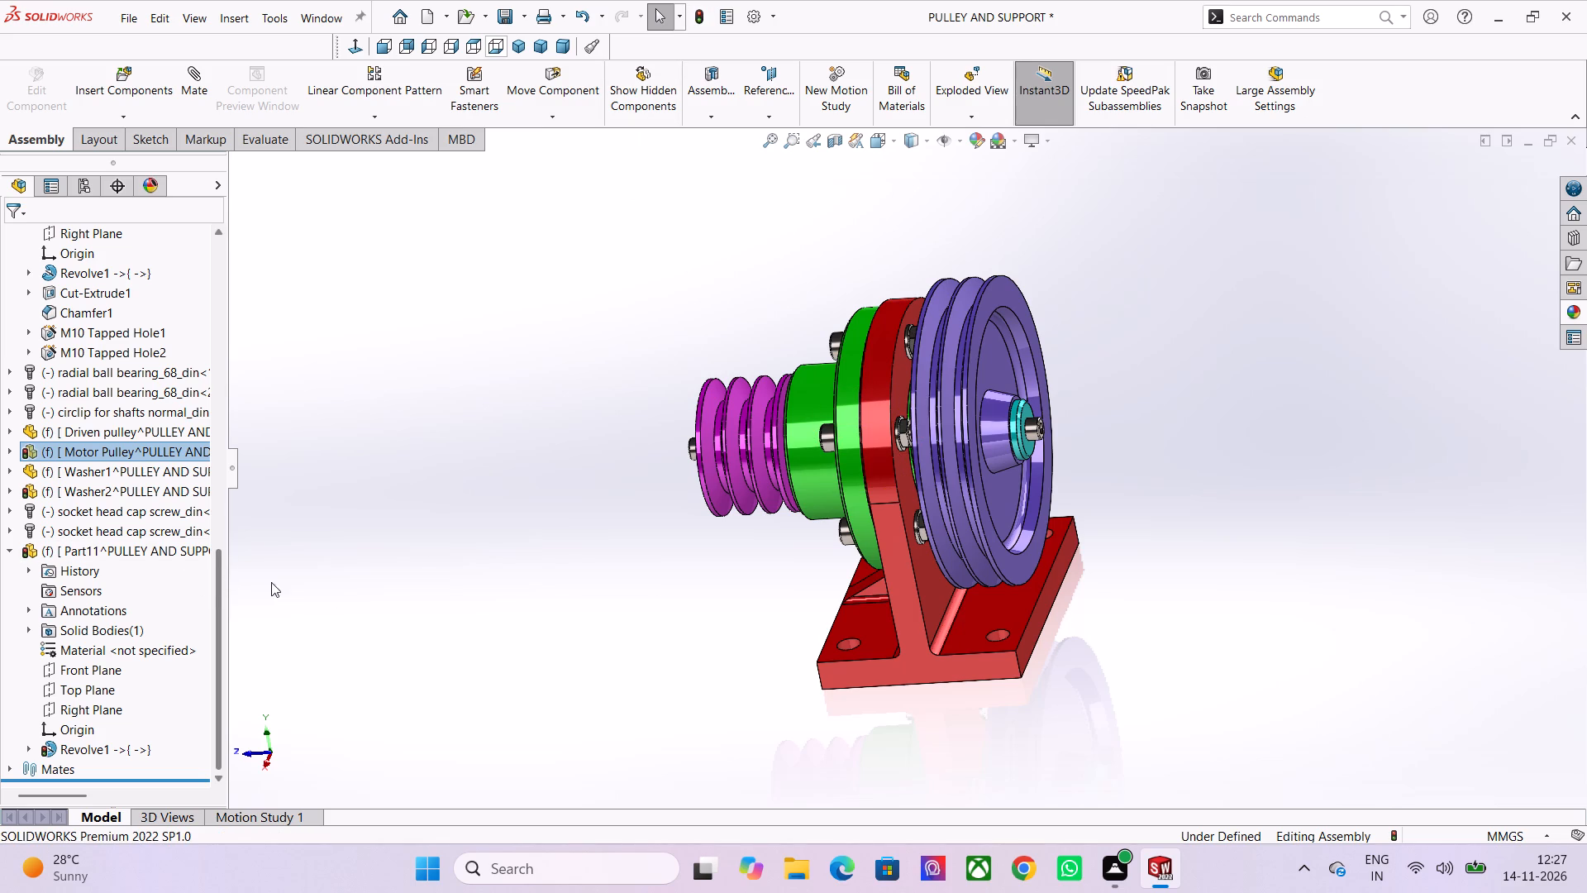
Rename the last component, Part11, as Bush, rebuilding and saving the document.
{"action": "double_click", "coordinate": [115, 550]}
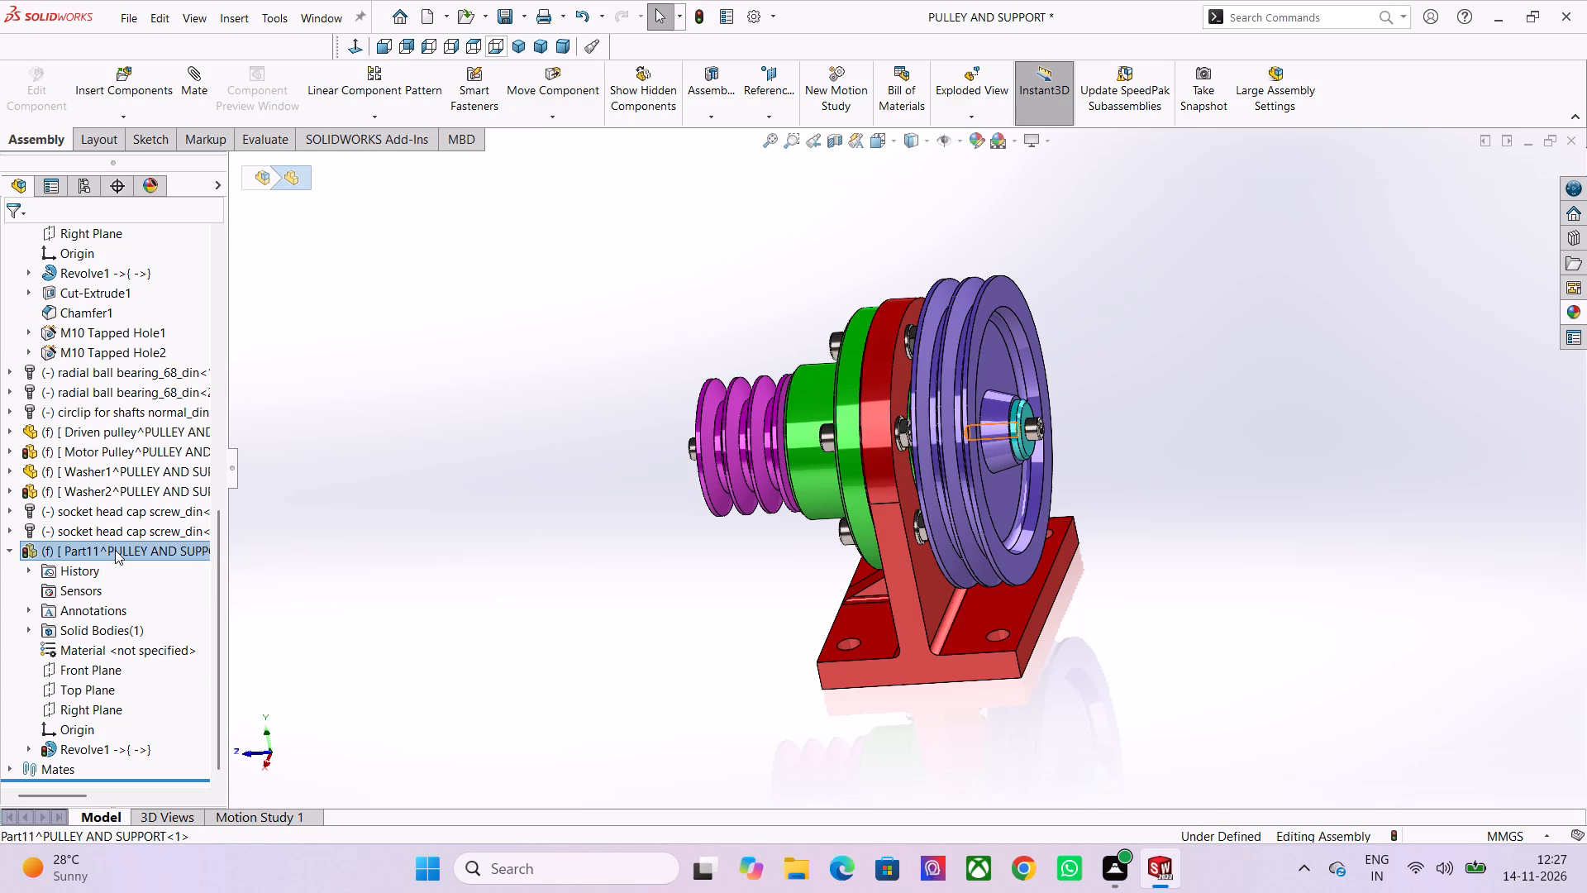
{"action": "left_click", "coordinate": [610, 454]}
{"action": "scroll", "coordinate": [196, 567], "scroll_direction": "down", "scroll_amount": 1}
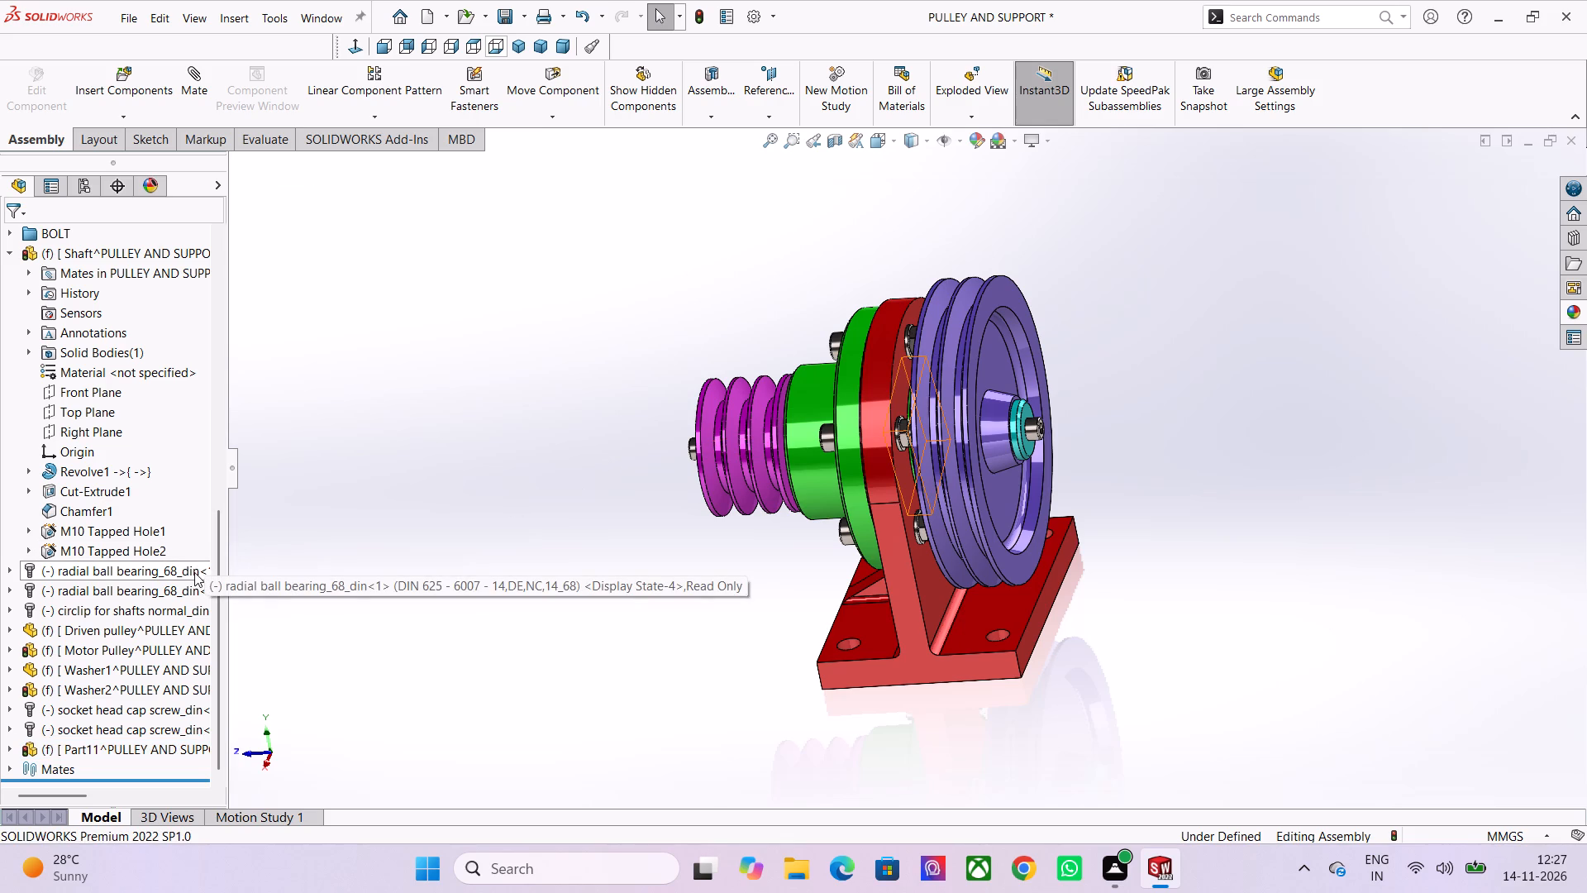
{"action": "scroll", "coordinate": [214, 550], "scroll_direction": "down", "scroll_amount": 2}
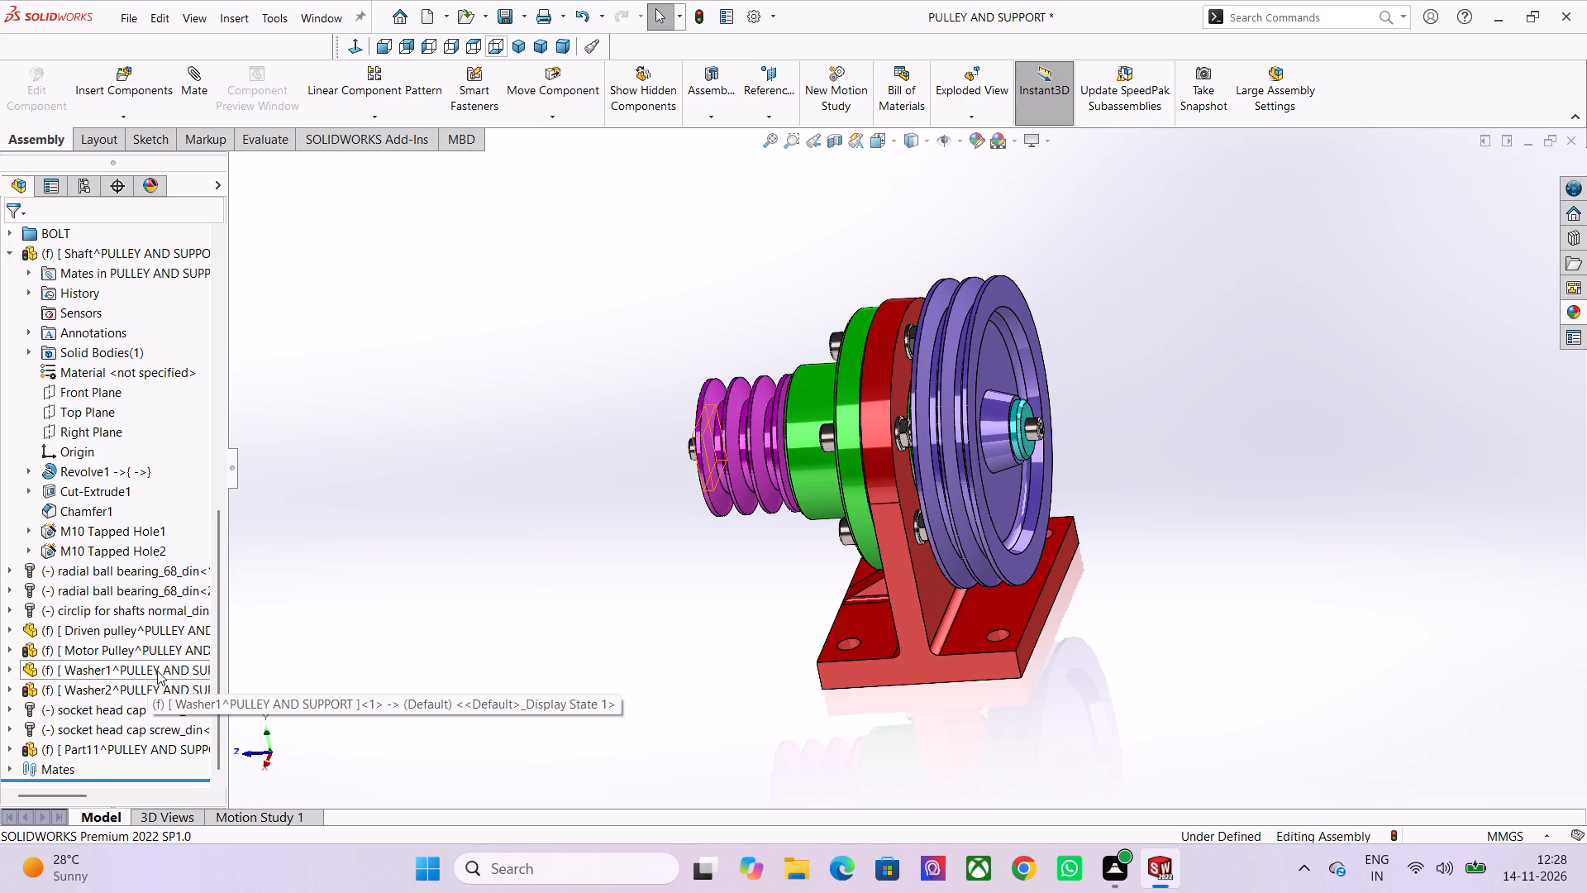
{"action": "double_click", "coordinate": [119, 744]}
{"action": "left_click", "coordinate": [128, 571]}
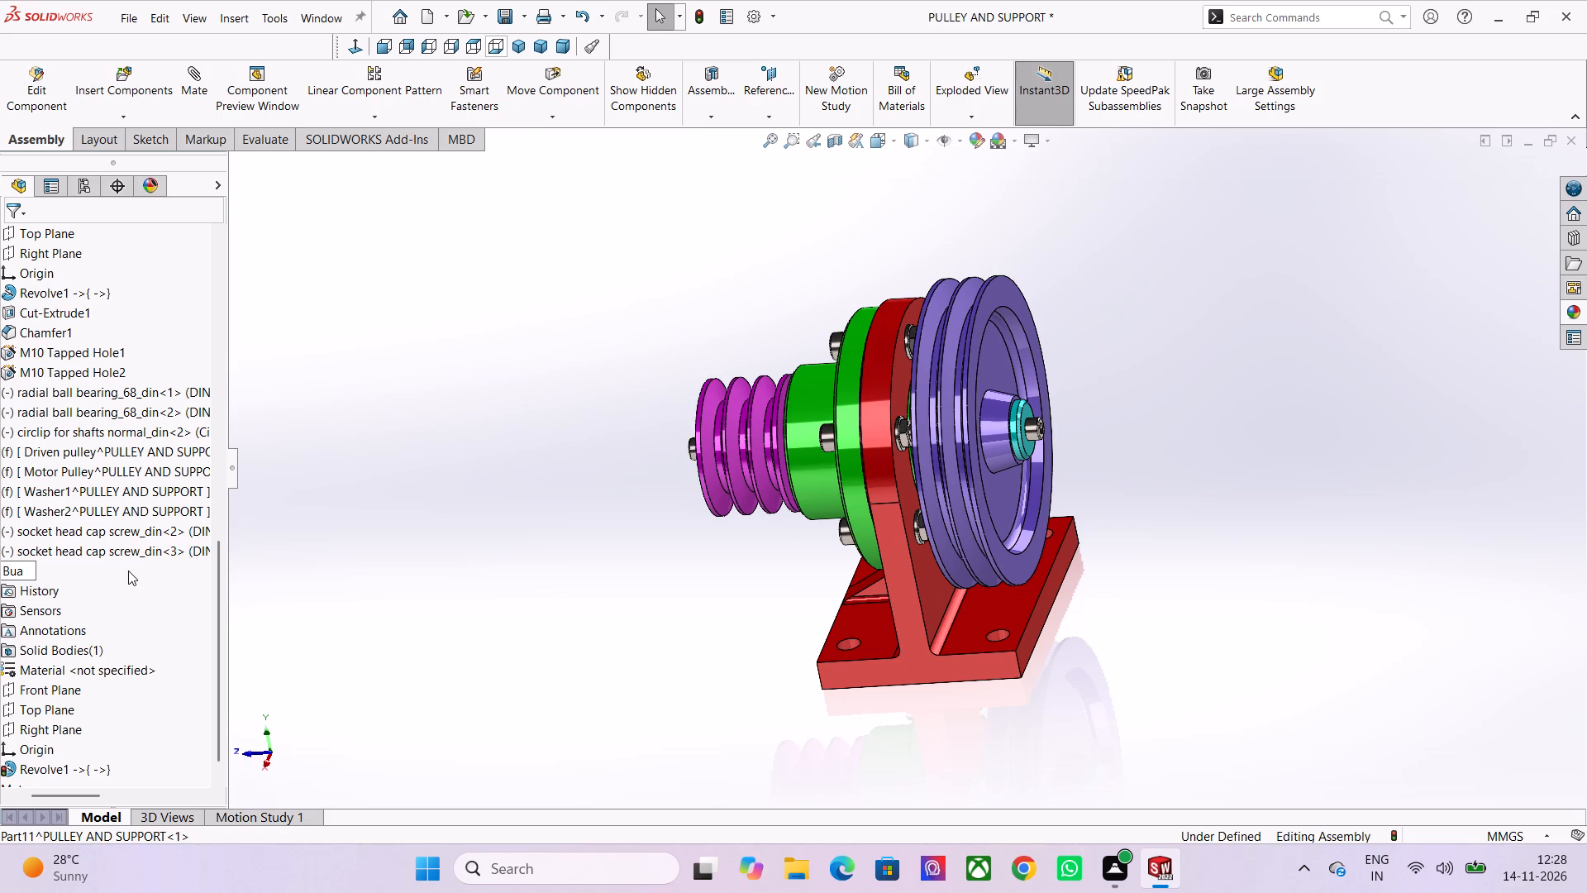
{"action": "key", "text": "BackSpace"}
{"action": "type", "text": "sh"}
{"action": "left_click", "coordinate": [355, 518]}
{"action": "left_click", "coordinate": [708, 345]}
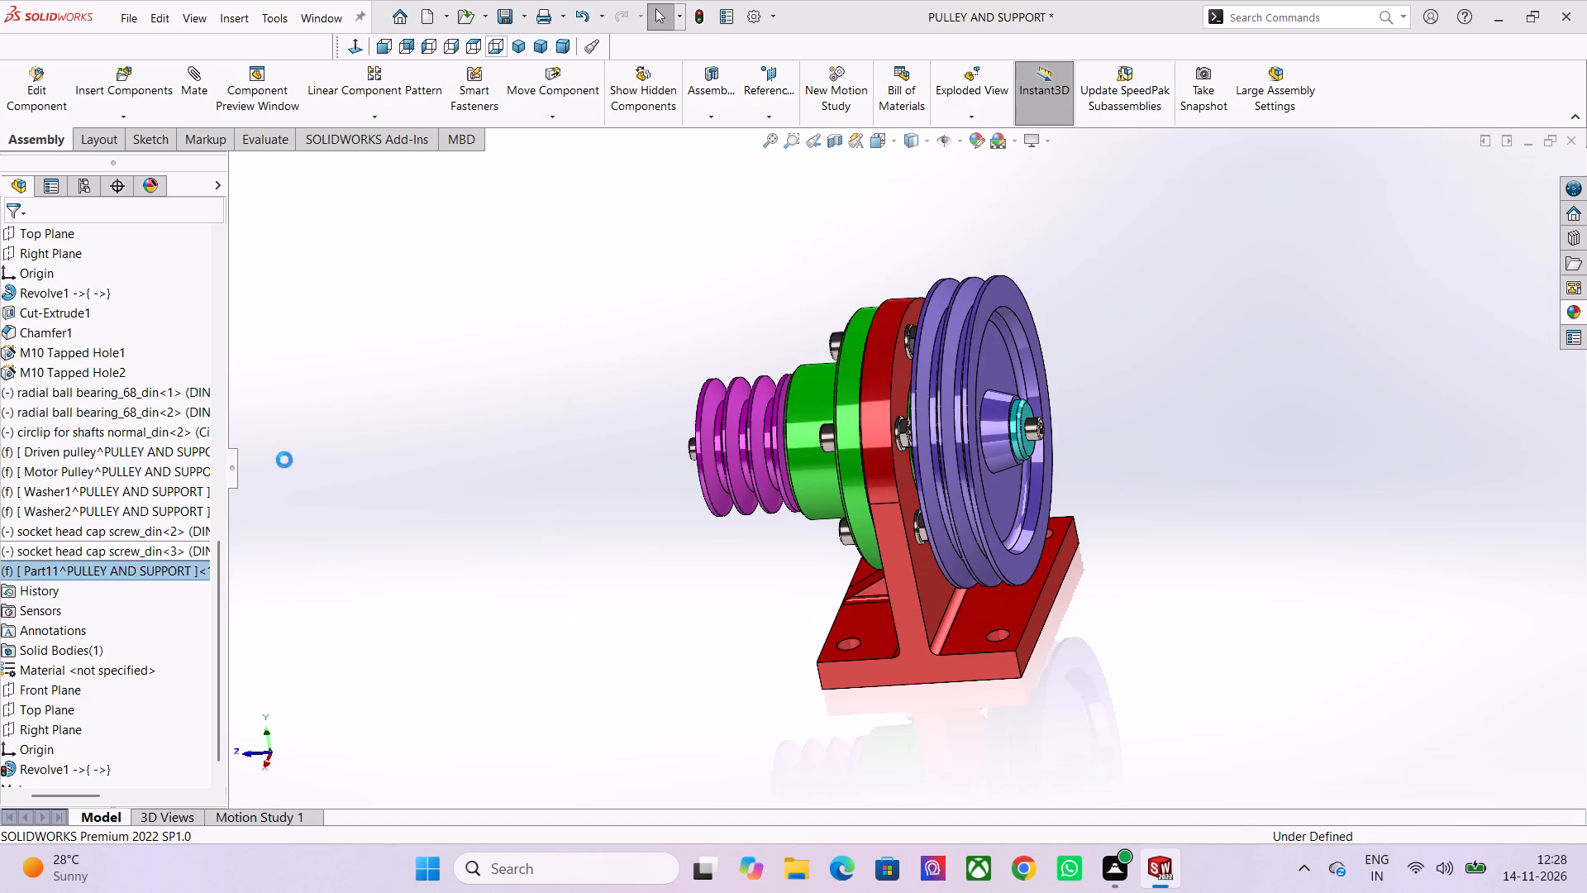
Collapse the remaining expanded components in the feature tree, including Bush and Shaft.
{"action": "left_click", "coordinate": [7, 571]}
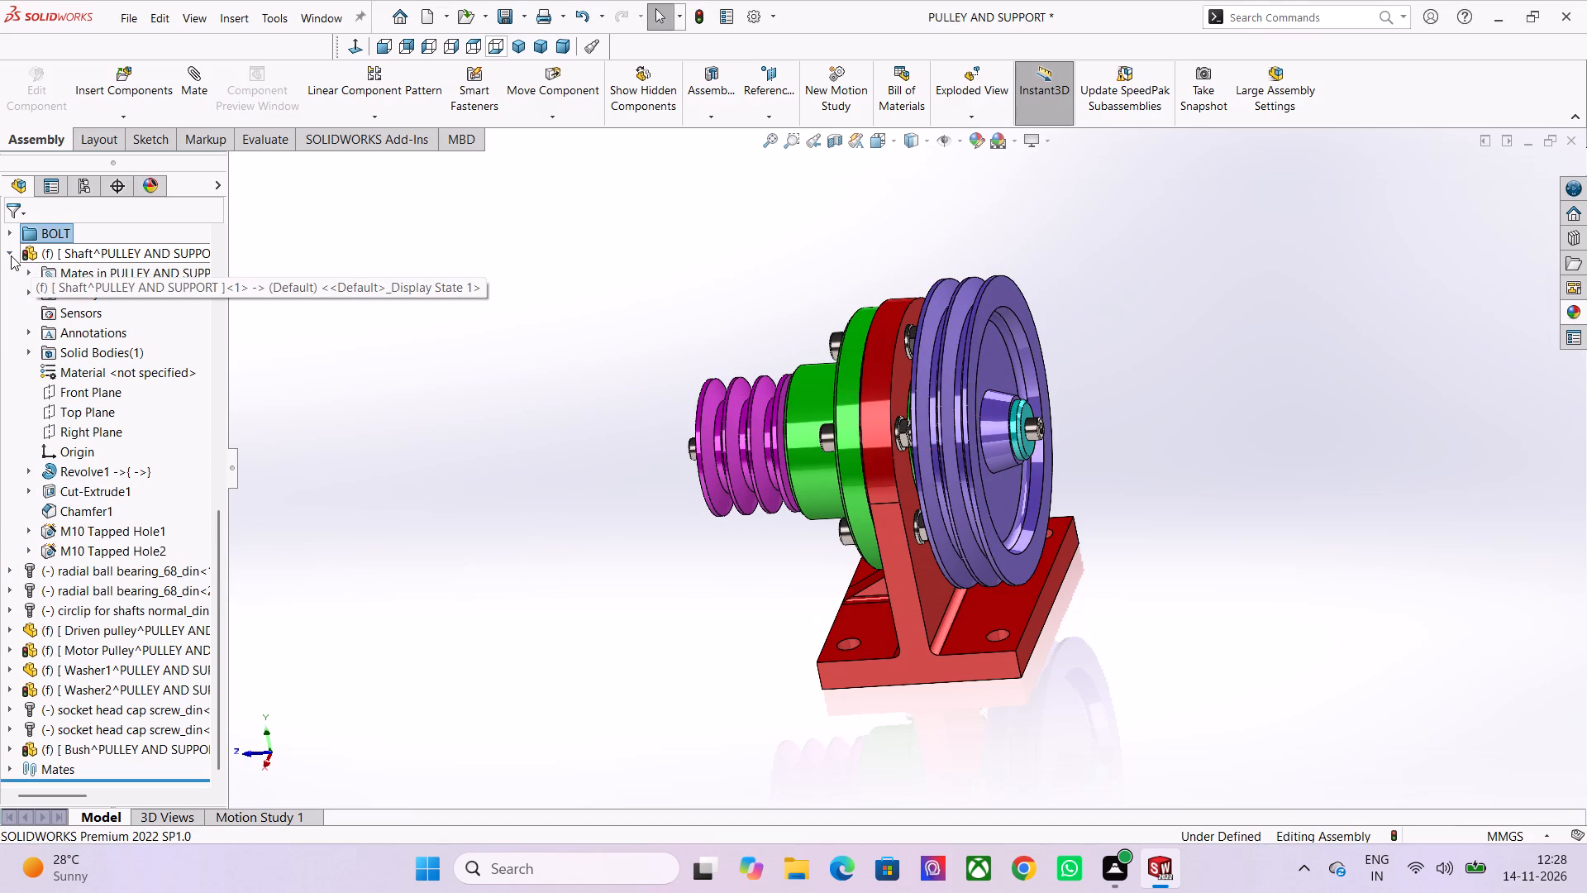
{"action": "left_click", "coordinate": [11, 255]}
{"action": "scroll", "coordinate": [11, 255], "scroll_direction": "up", "scroll_amount": 3}
{"action": "left_click", "coordinate": [10, 293]}
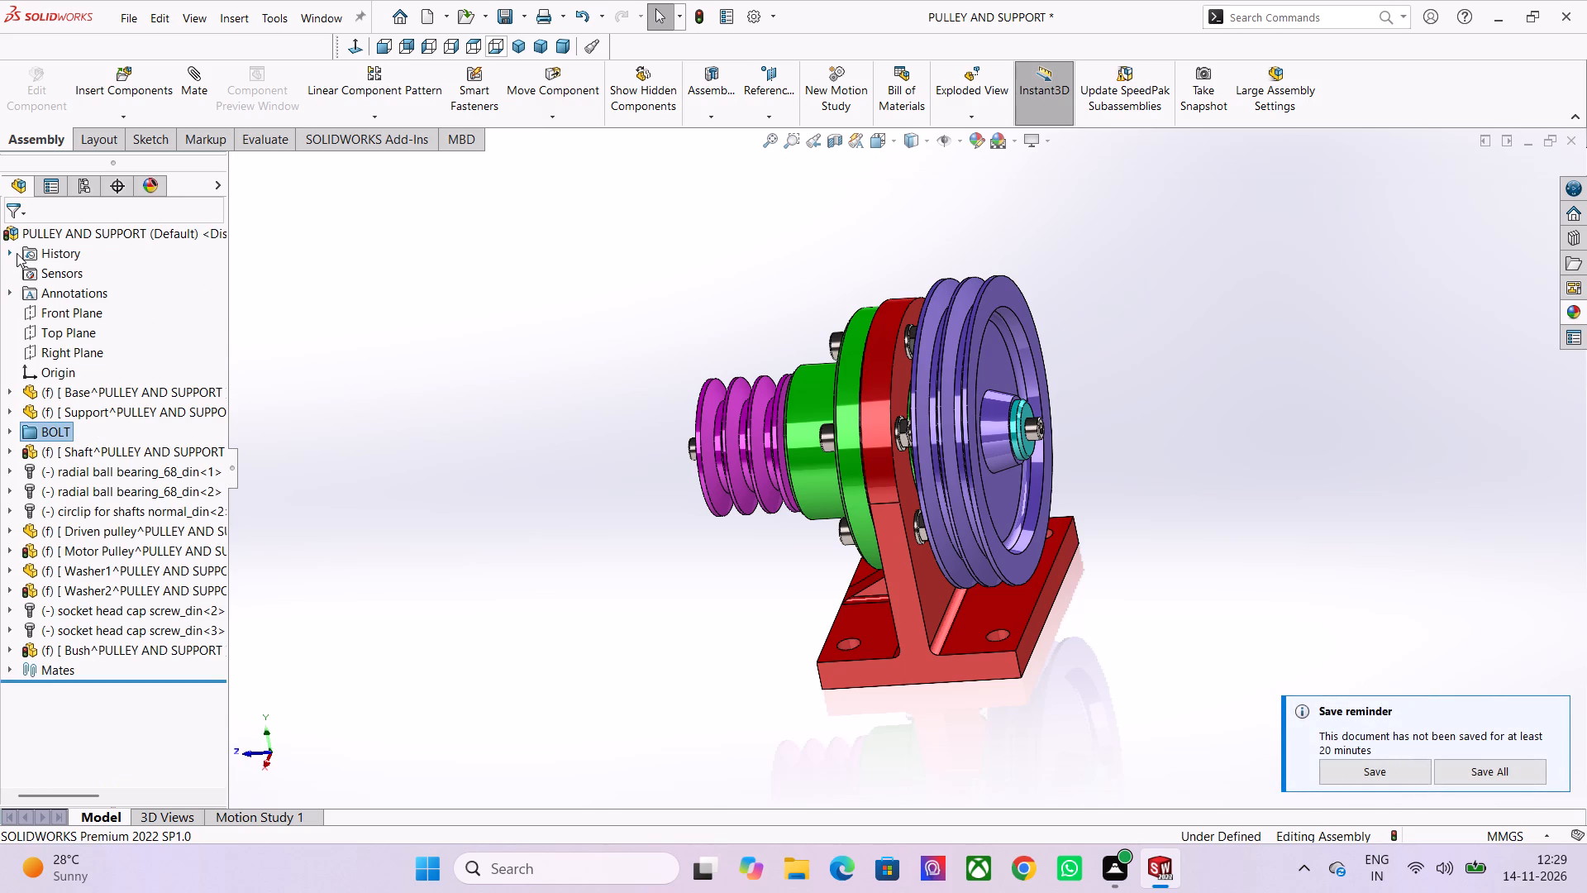
Rebuild the PULLEY AND SUPPORT assembly with its renamed components.
{"action": "scroll", "coordinate": [17, 255], "scroll_direction": "up", "scroll_amount": 2}
{"action": "scroll", "coordinate": [136, 606], "scroll_direction": "down", "scroll_amount": 1}
{"action": "scroll", "coordinate": [150, 695], "scroll_direction": "down", "scroll_amount": 2}
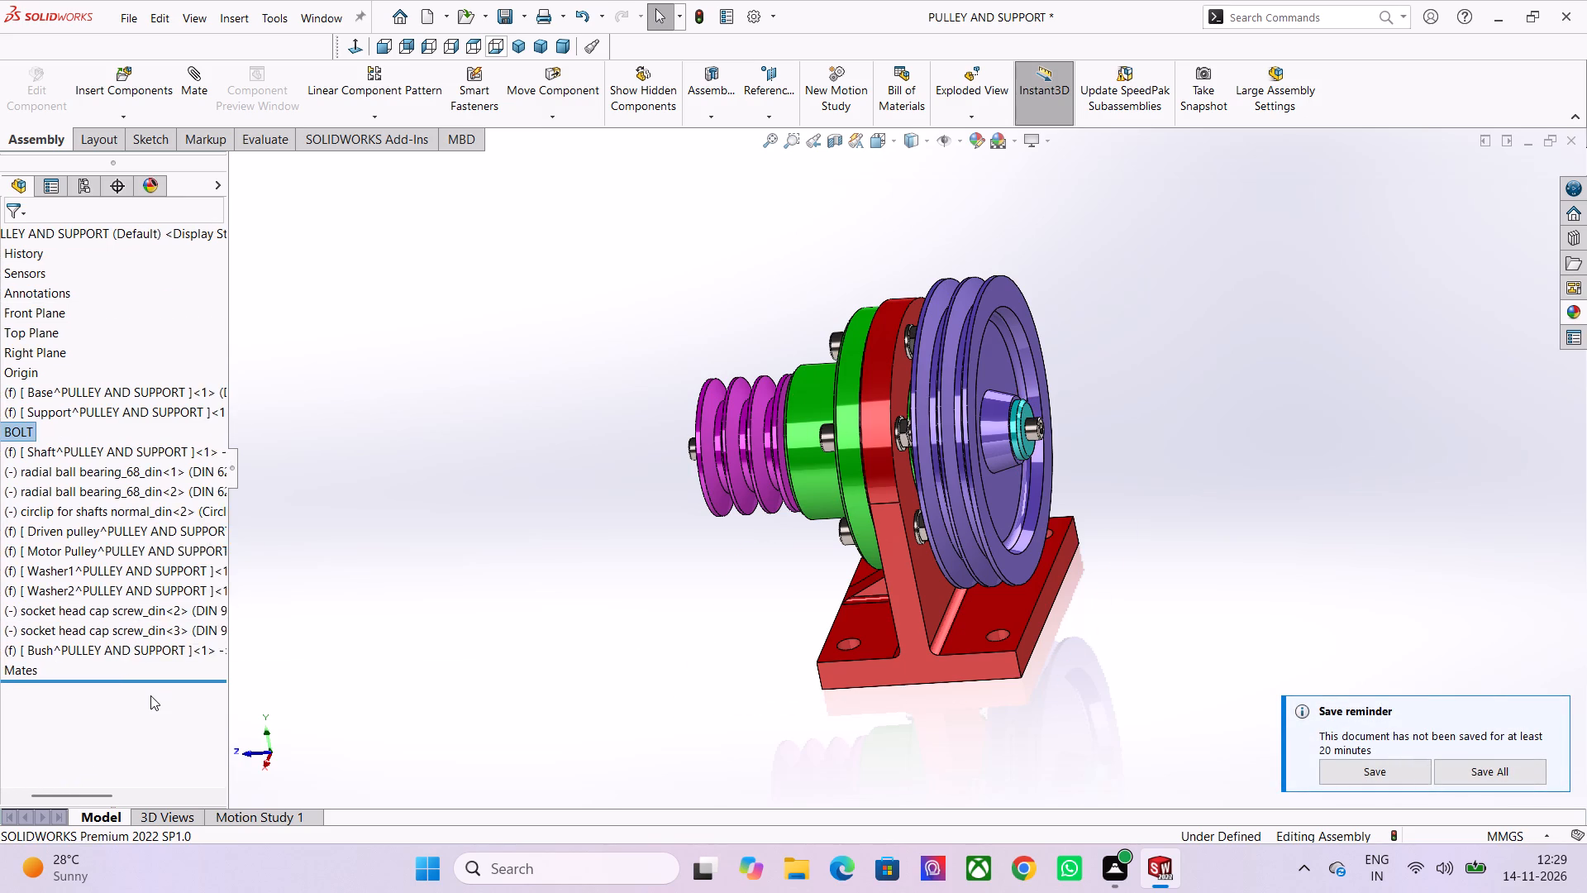
{"action": "scroll", "coordinate": [150, 696], "scroll_direction": "up", "scroll_amount": 8}
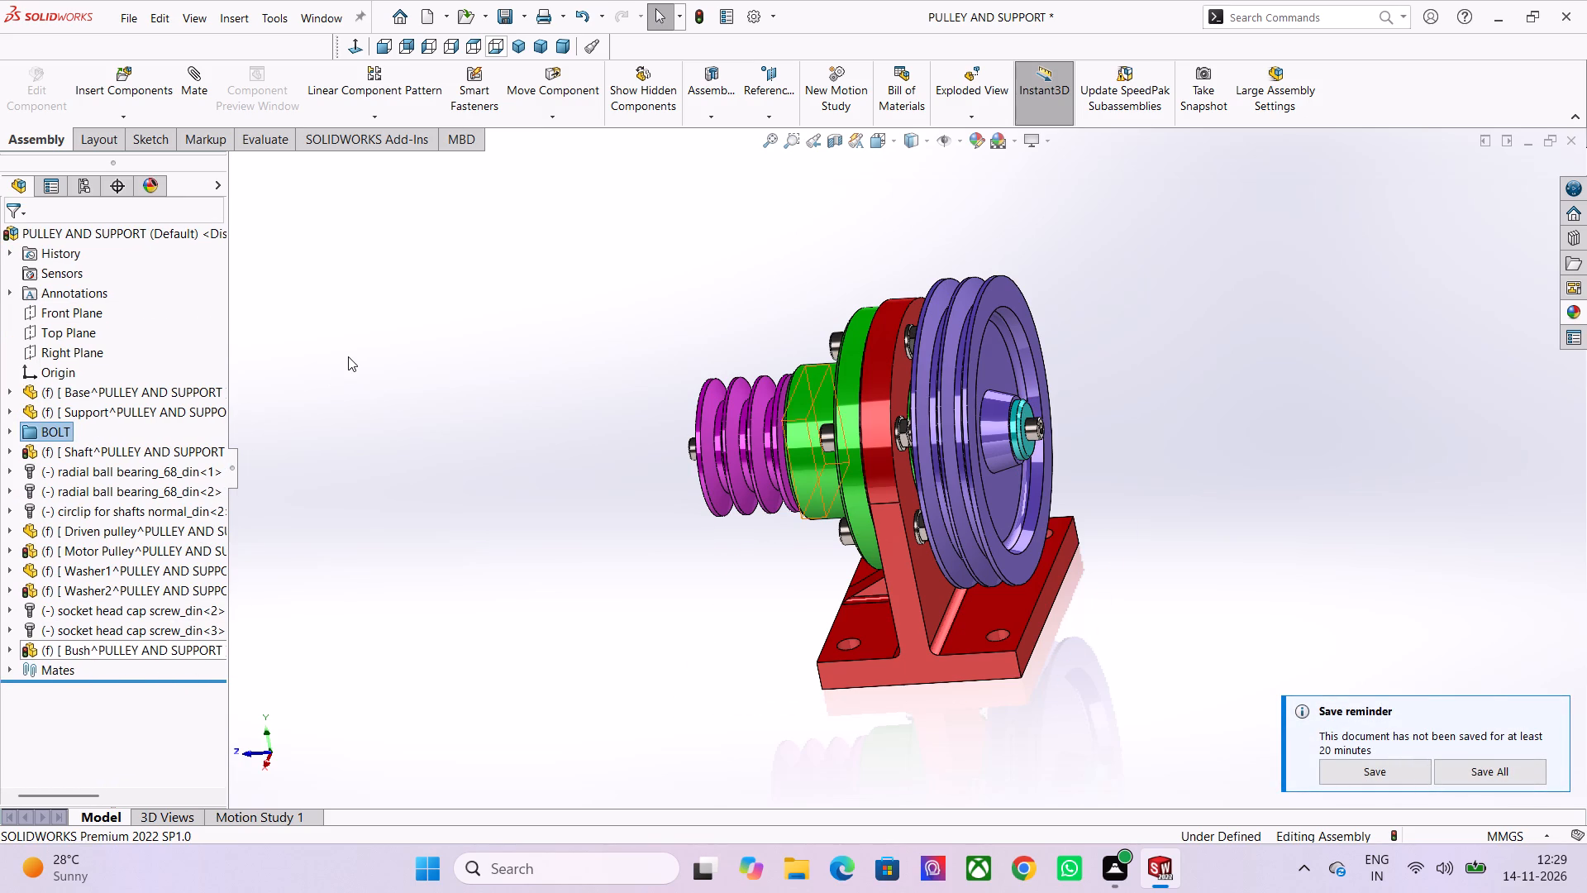
{"action": "left_click", "coordinate": [697, 12]}
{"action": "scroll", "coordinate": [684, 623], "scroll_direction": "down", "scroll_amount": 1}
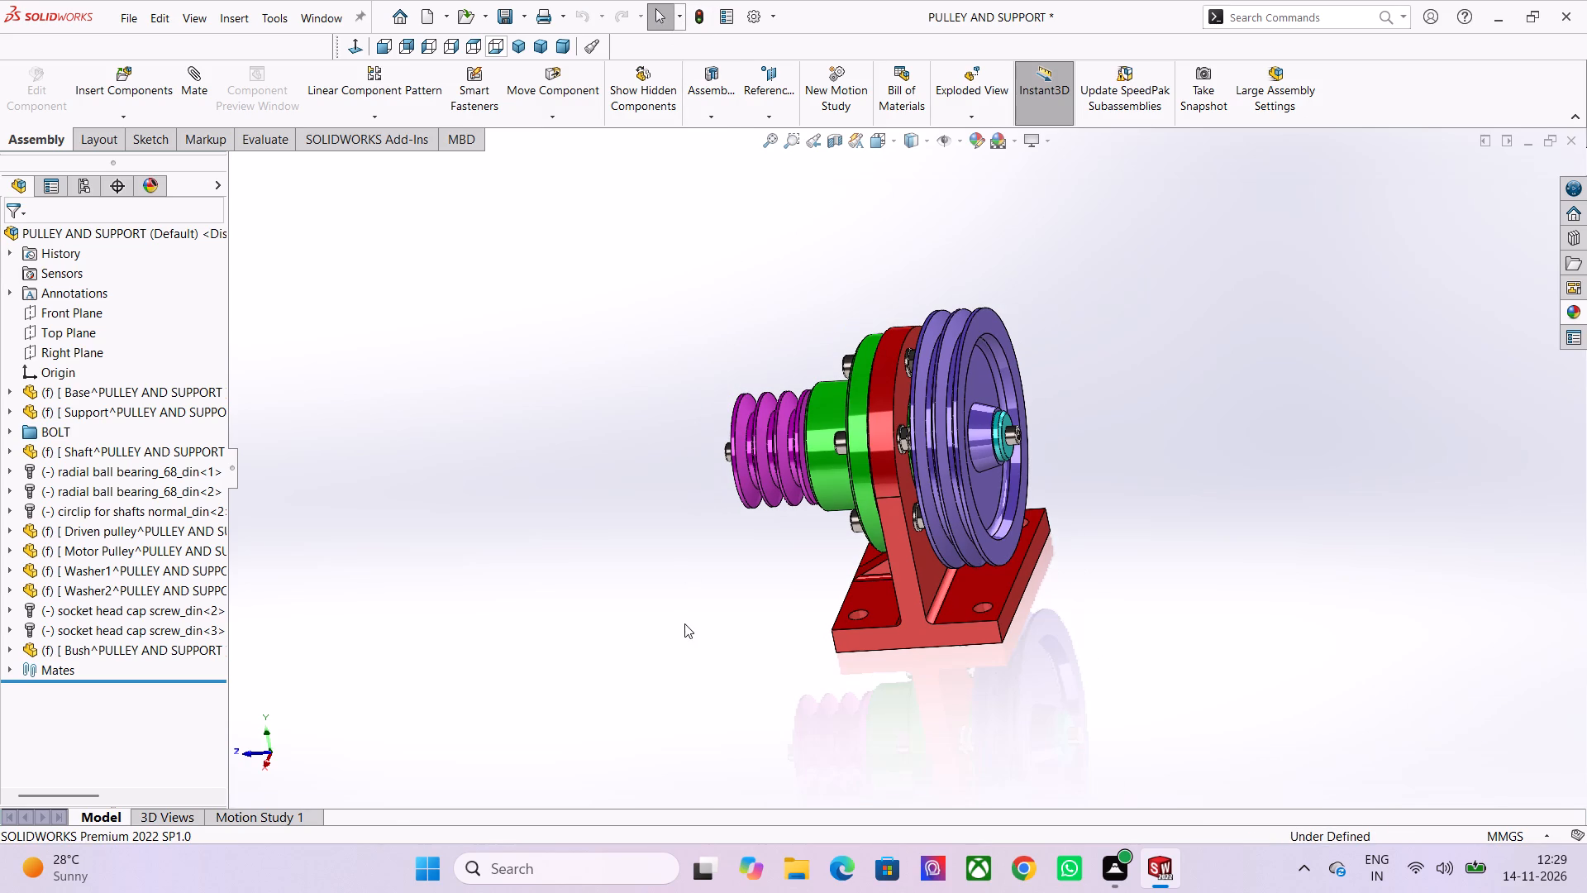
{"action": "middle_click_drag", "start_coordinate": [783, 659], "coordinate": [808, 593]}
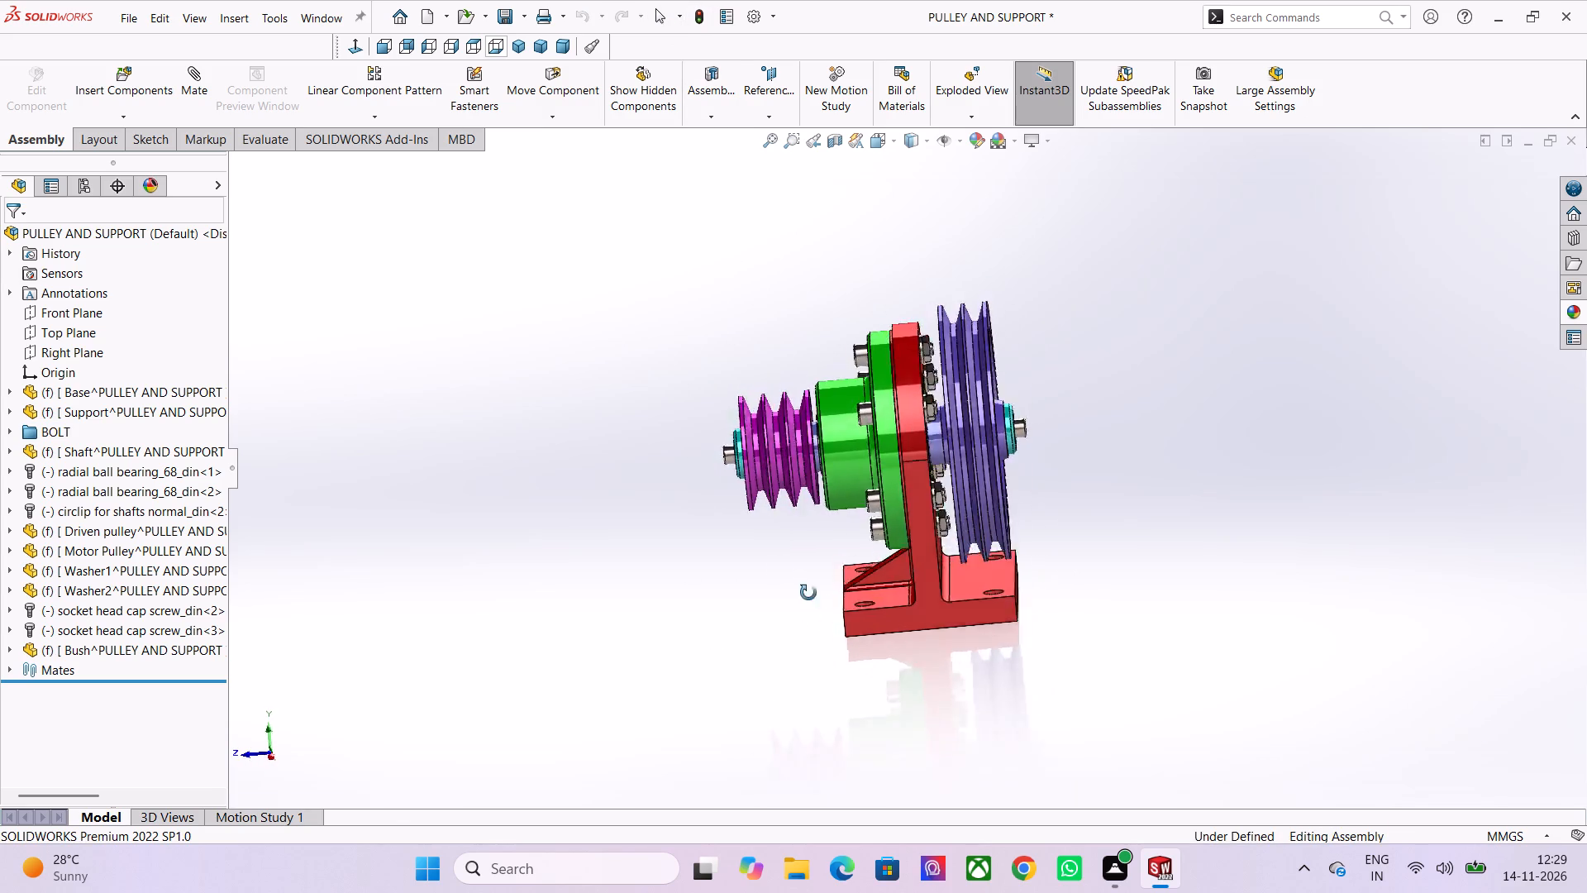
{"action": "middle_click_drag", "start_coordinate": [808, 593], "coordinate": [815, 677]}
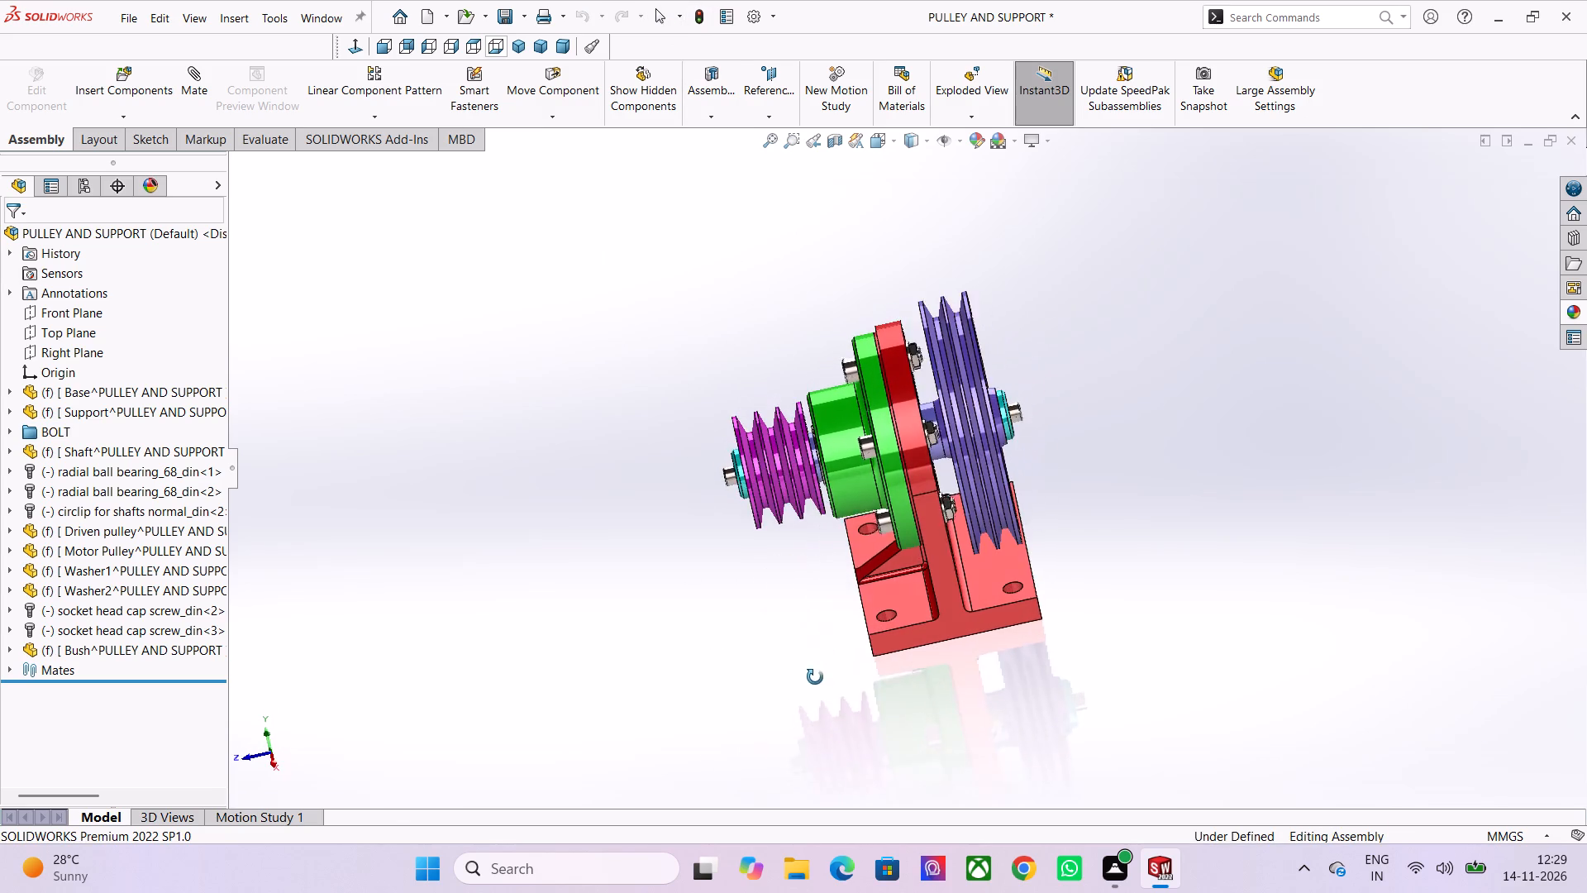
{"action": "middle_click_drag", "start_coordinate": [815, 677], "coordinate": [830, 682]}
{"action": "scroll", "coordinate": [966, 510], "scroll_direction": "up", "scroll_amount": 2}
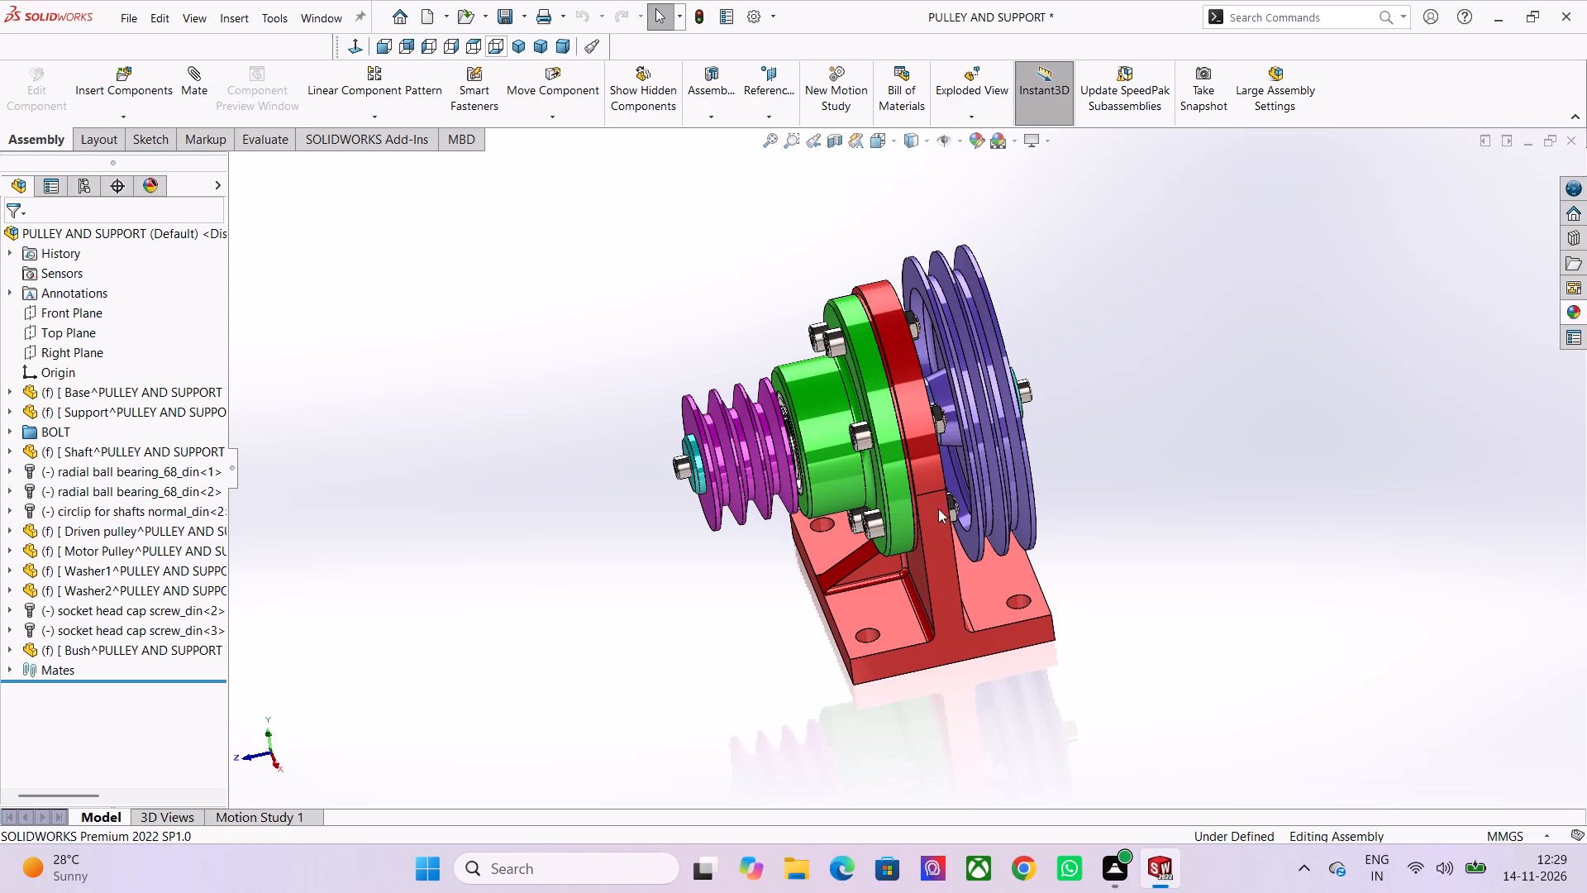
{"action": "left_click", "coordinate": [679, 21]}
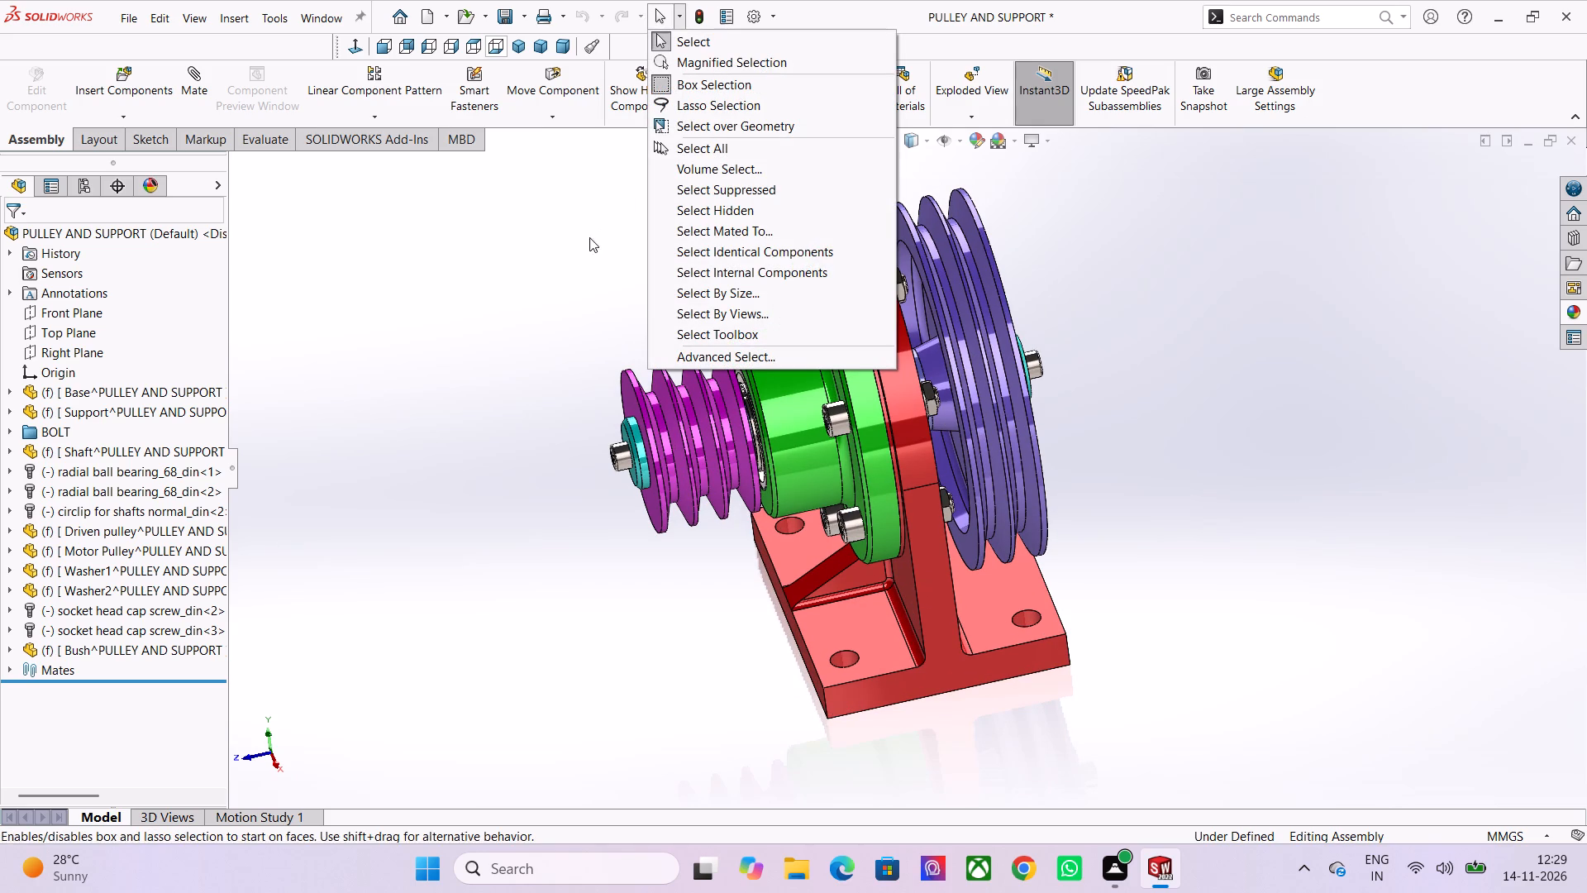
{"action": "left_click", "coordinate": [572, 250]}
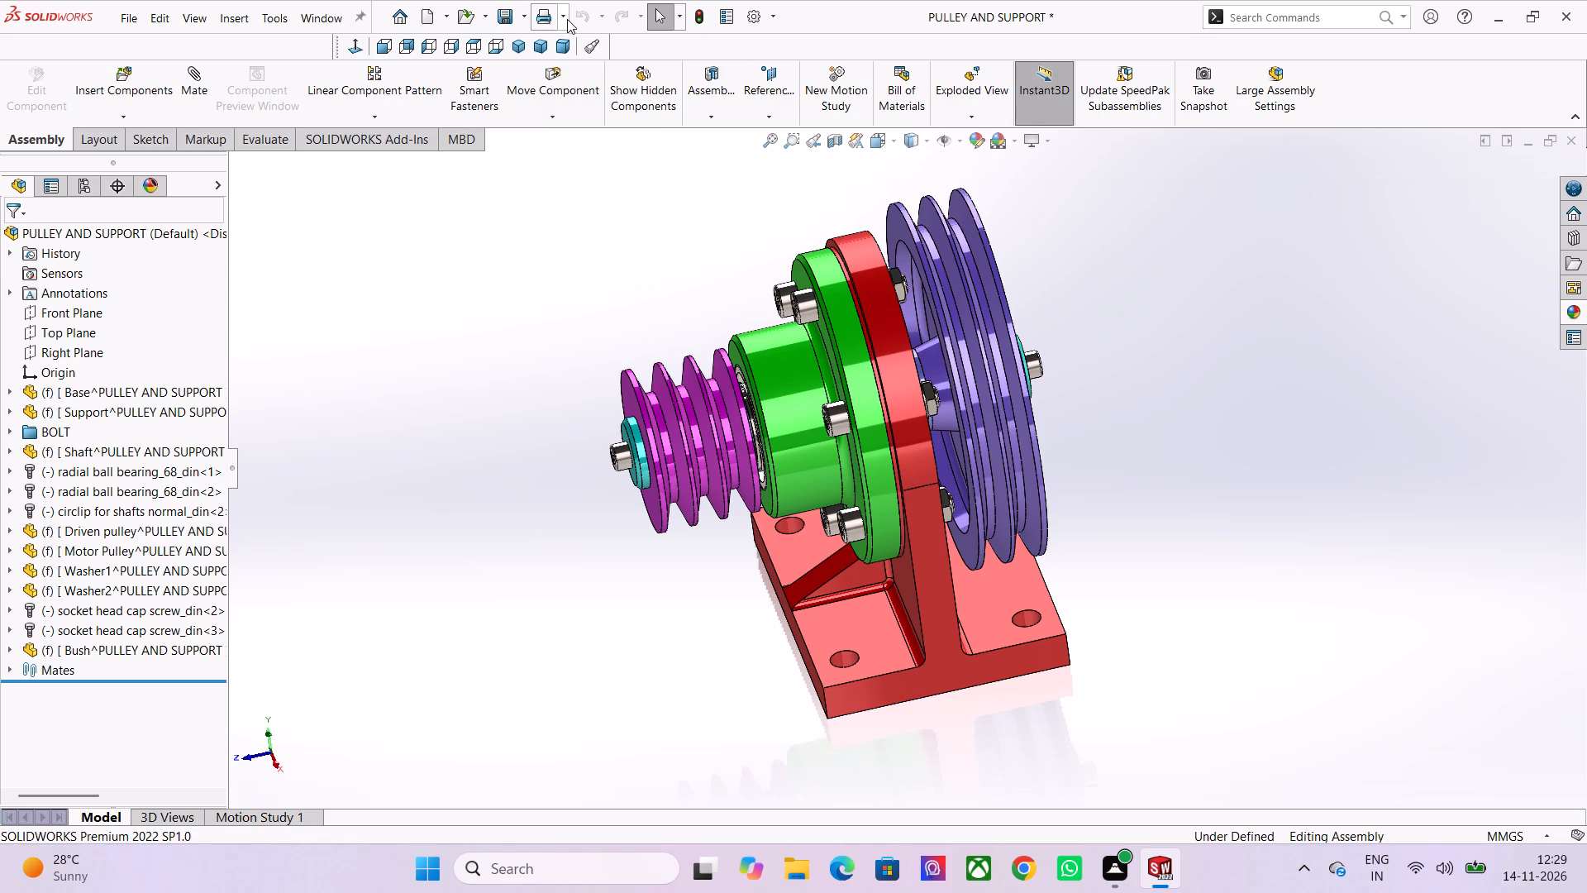
Save the assembly under the new name "PULLEY AND SUPPORT ASSEMBLY" in Documents, as a SOLIDWORKS Assembly including all referenced components.
{"action": "left_click", "coordinate": [528, 19]}
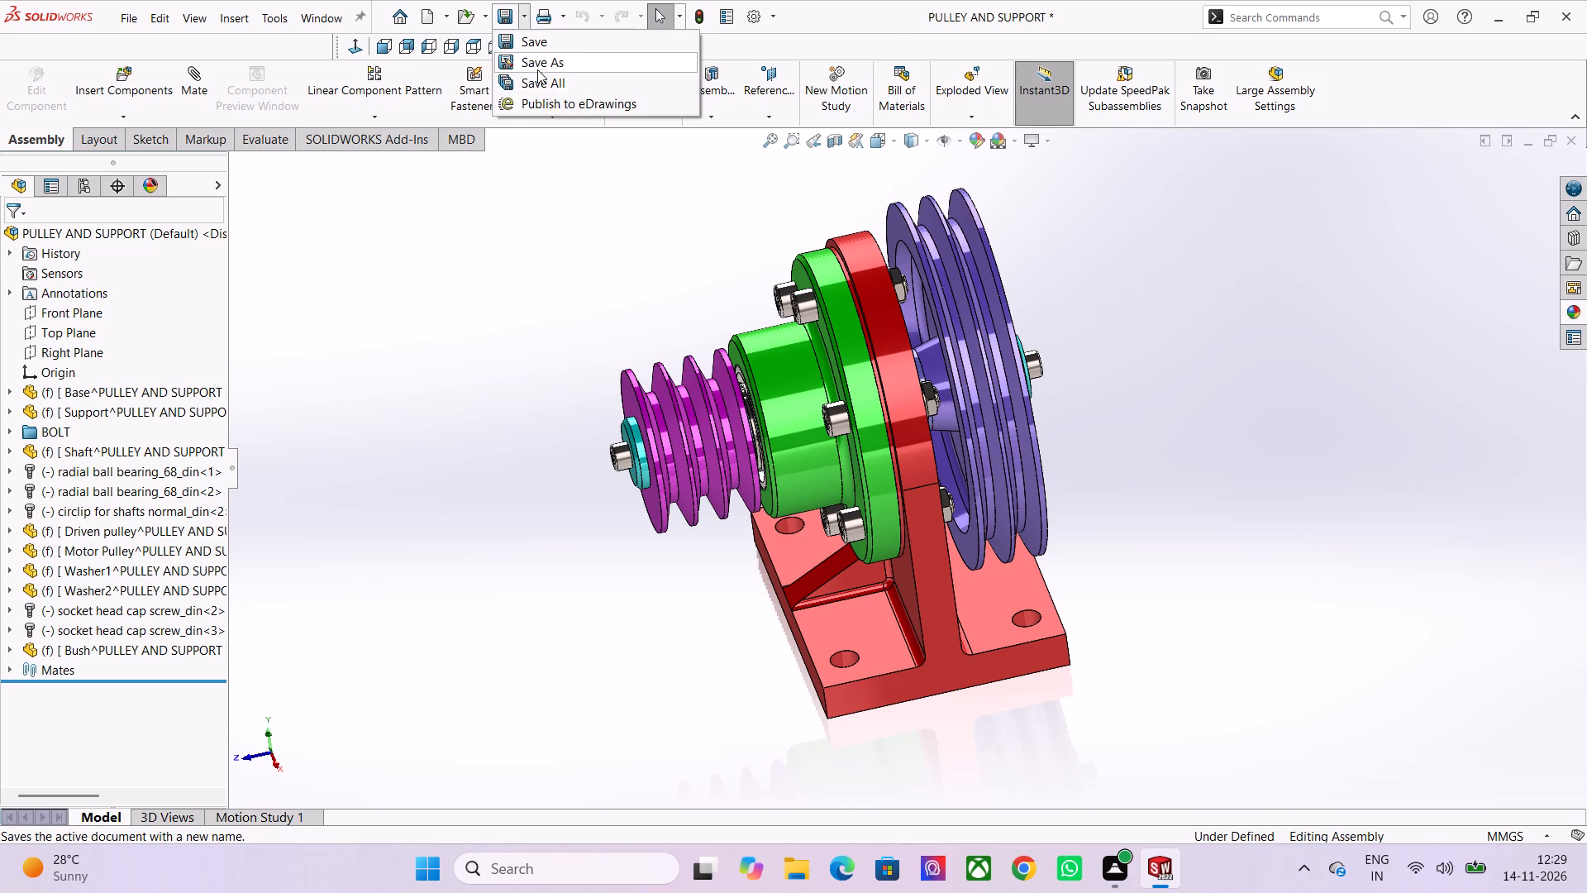
{"action": "left_click", "coordinate": [537, 60]}
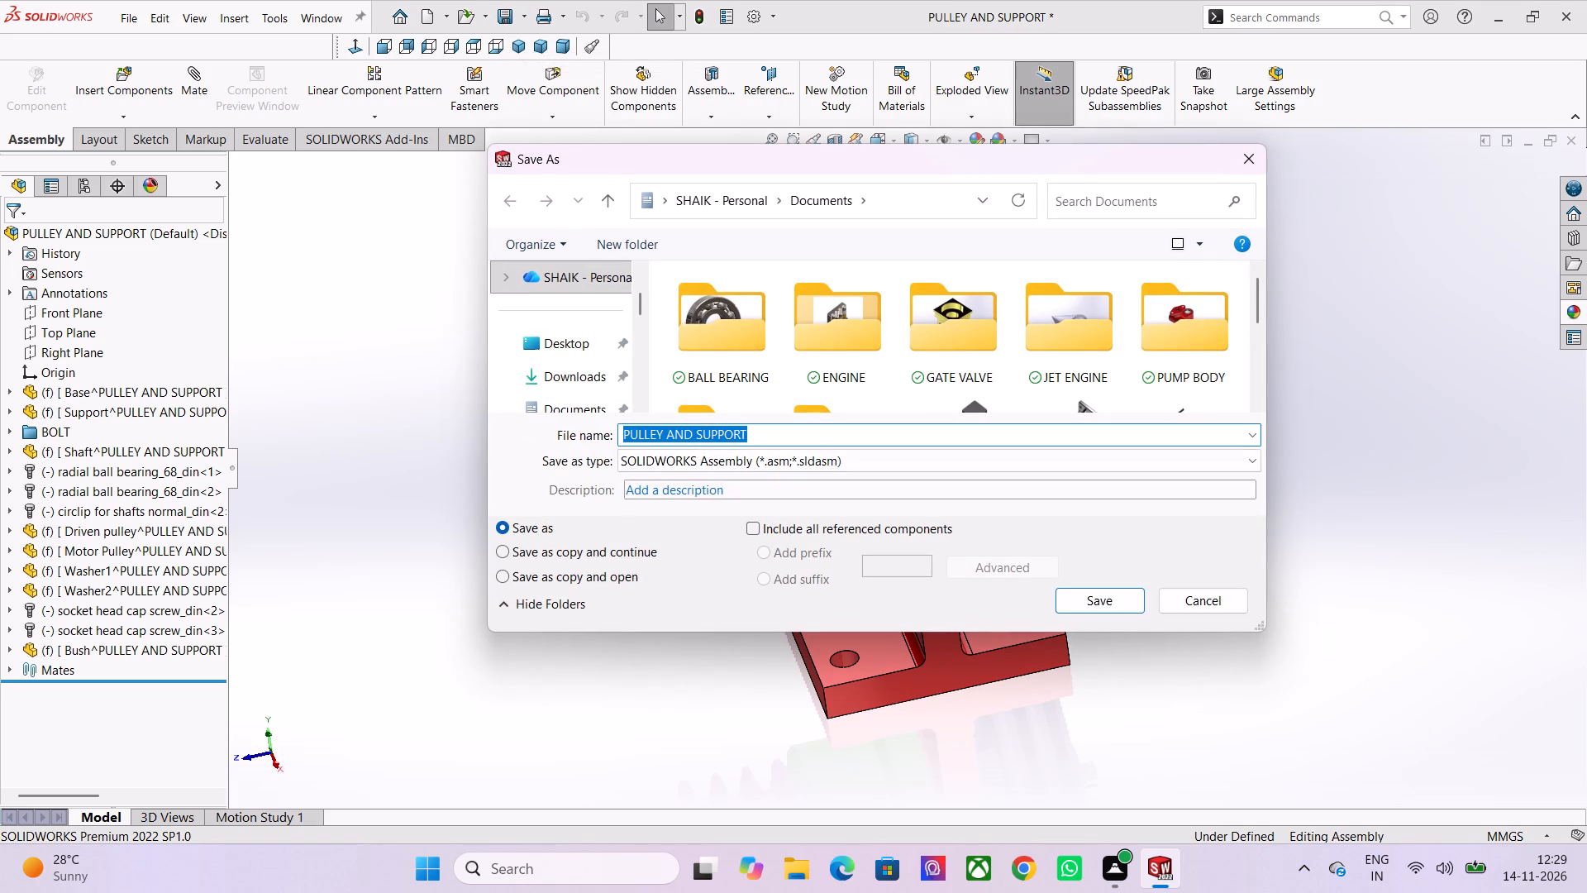
{"action": "left_click", "coordinate": [755, 529]}
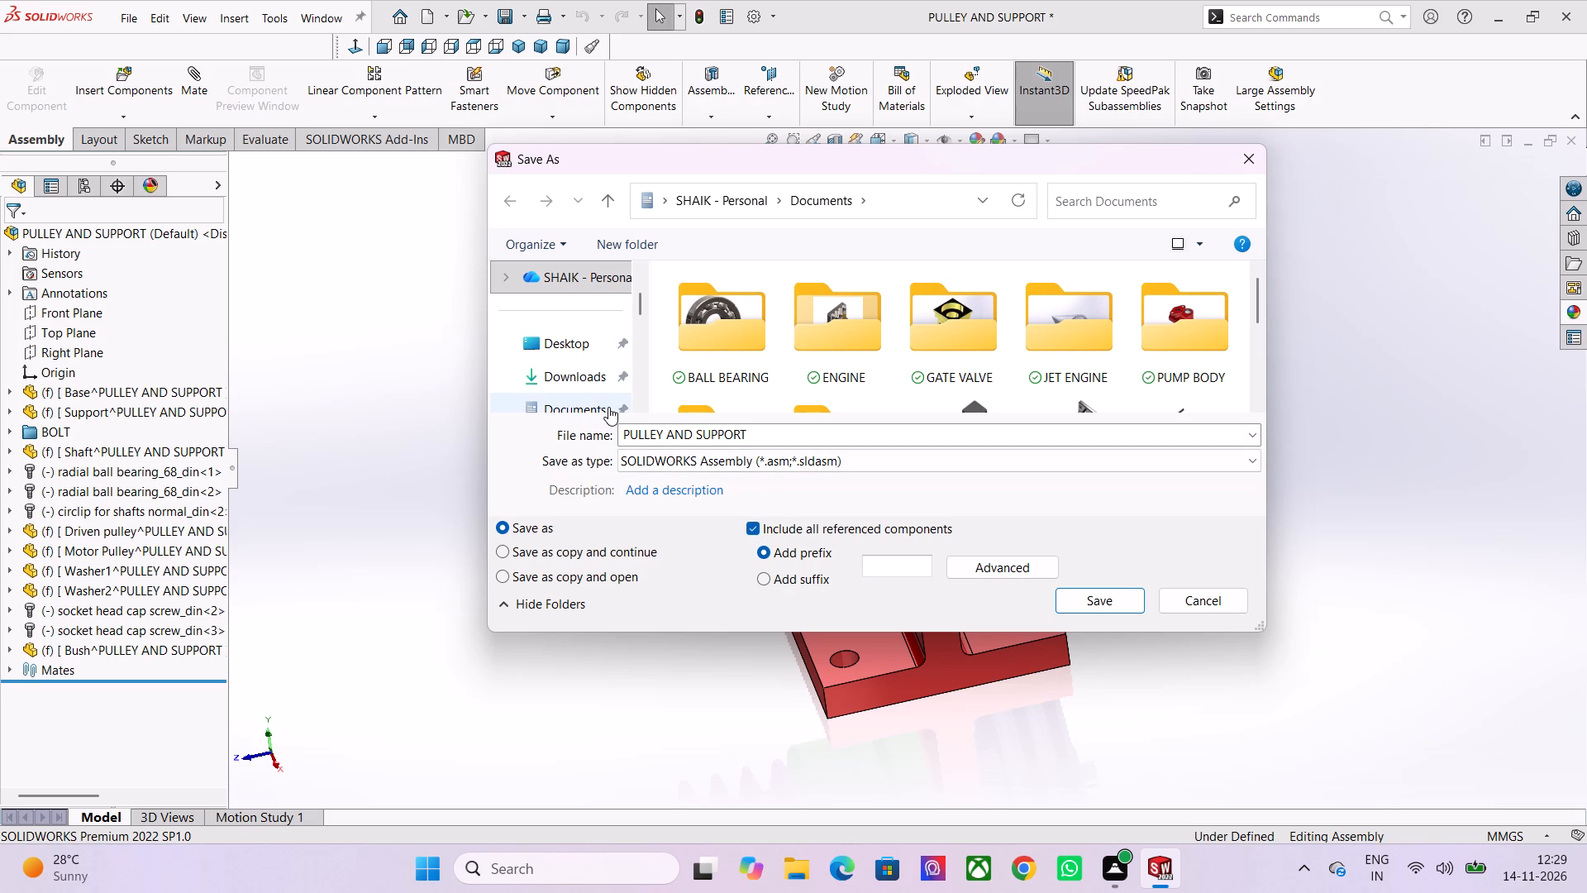
{"action": "left_click", "coordinate": [574, 400]}
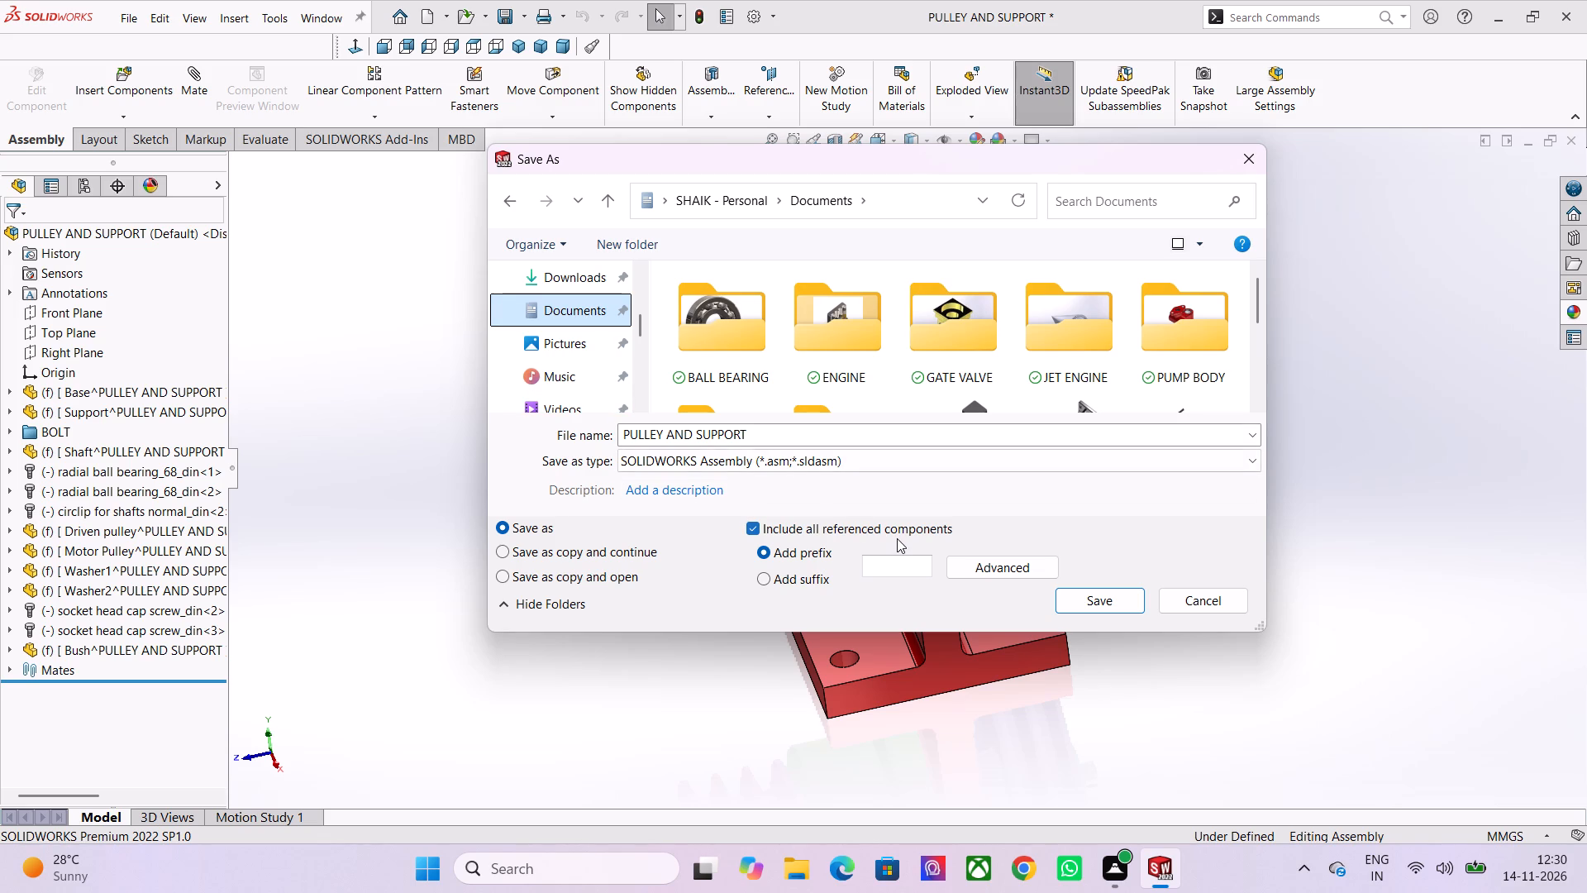
{"action": "left_click", "coordinate": [786, 436]}
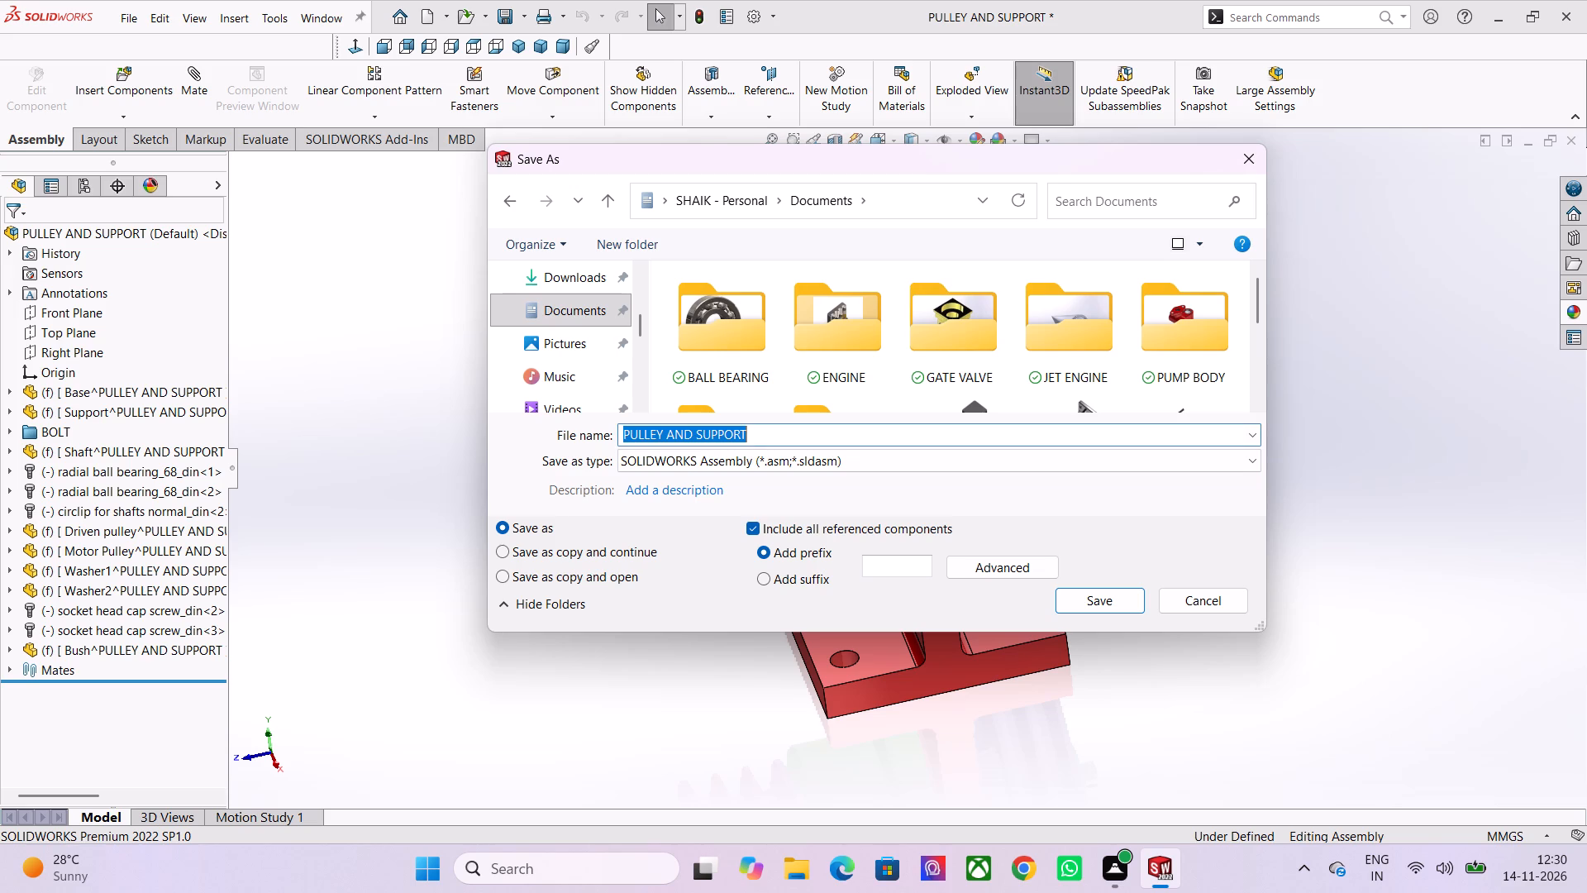
{"action": "left_click", "coordinate": [786, 436]}
{"action": "key", "text": "space"}
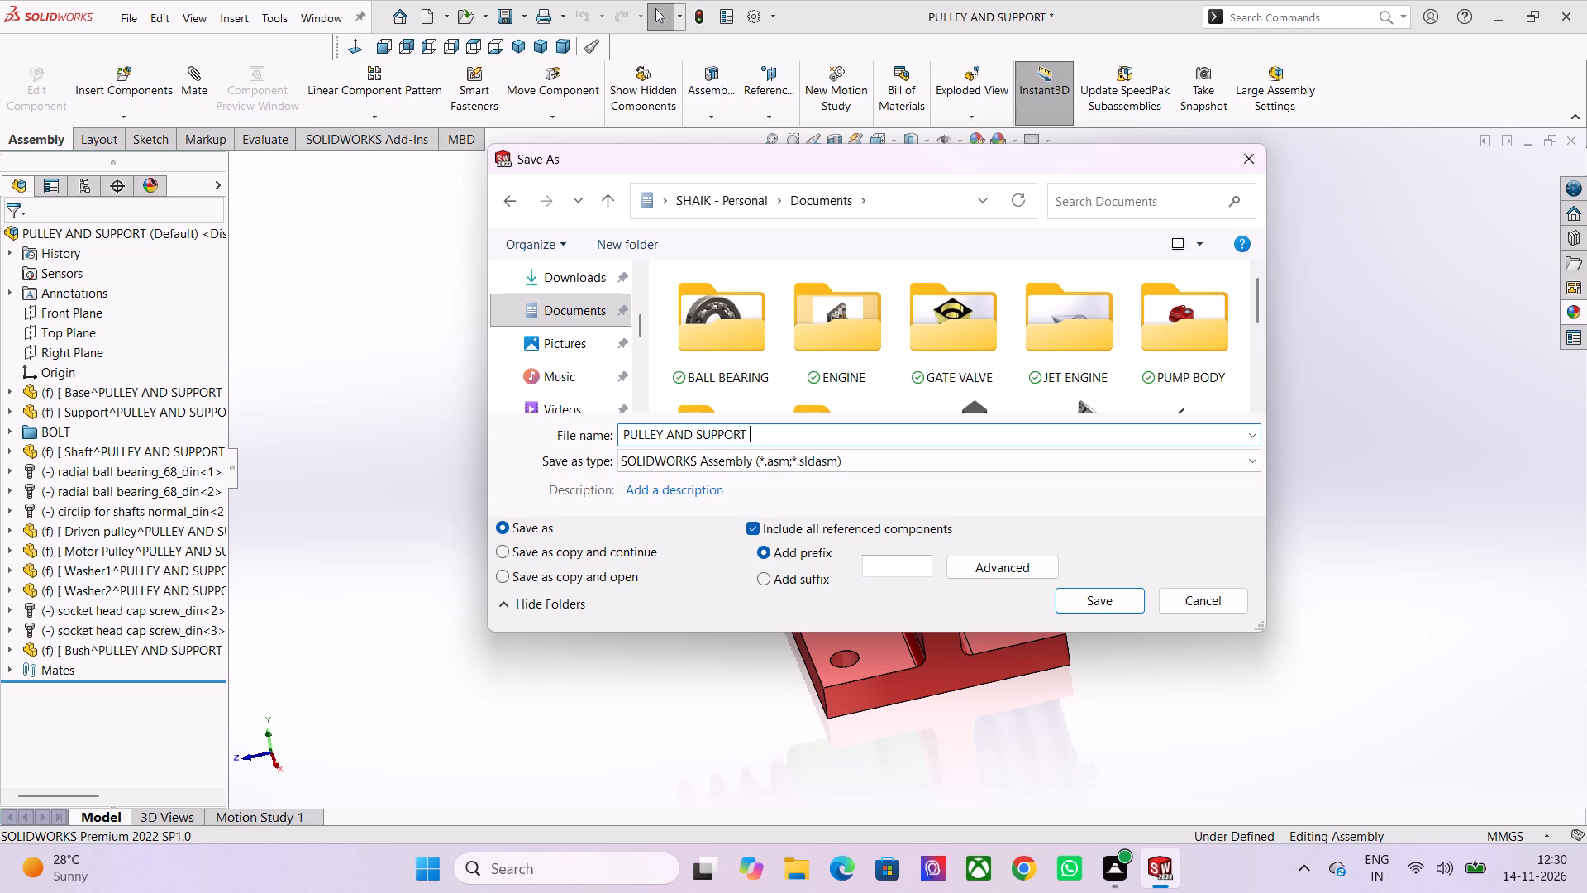
{"action": "key", "text": "space"}
{"action": "type", "text": "ASSEM"}
{"action": "type", "text": "BLY"}
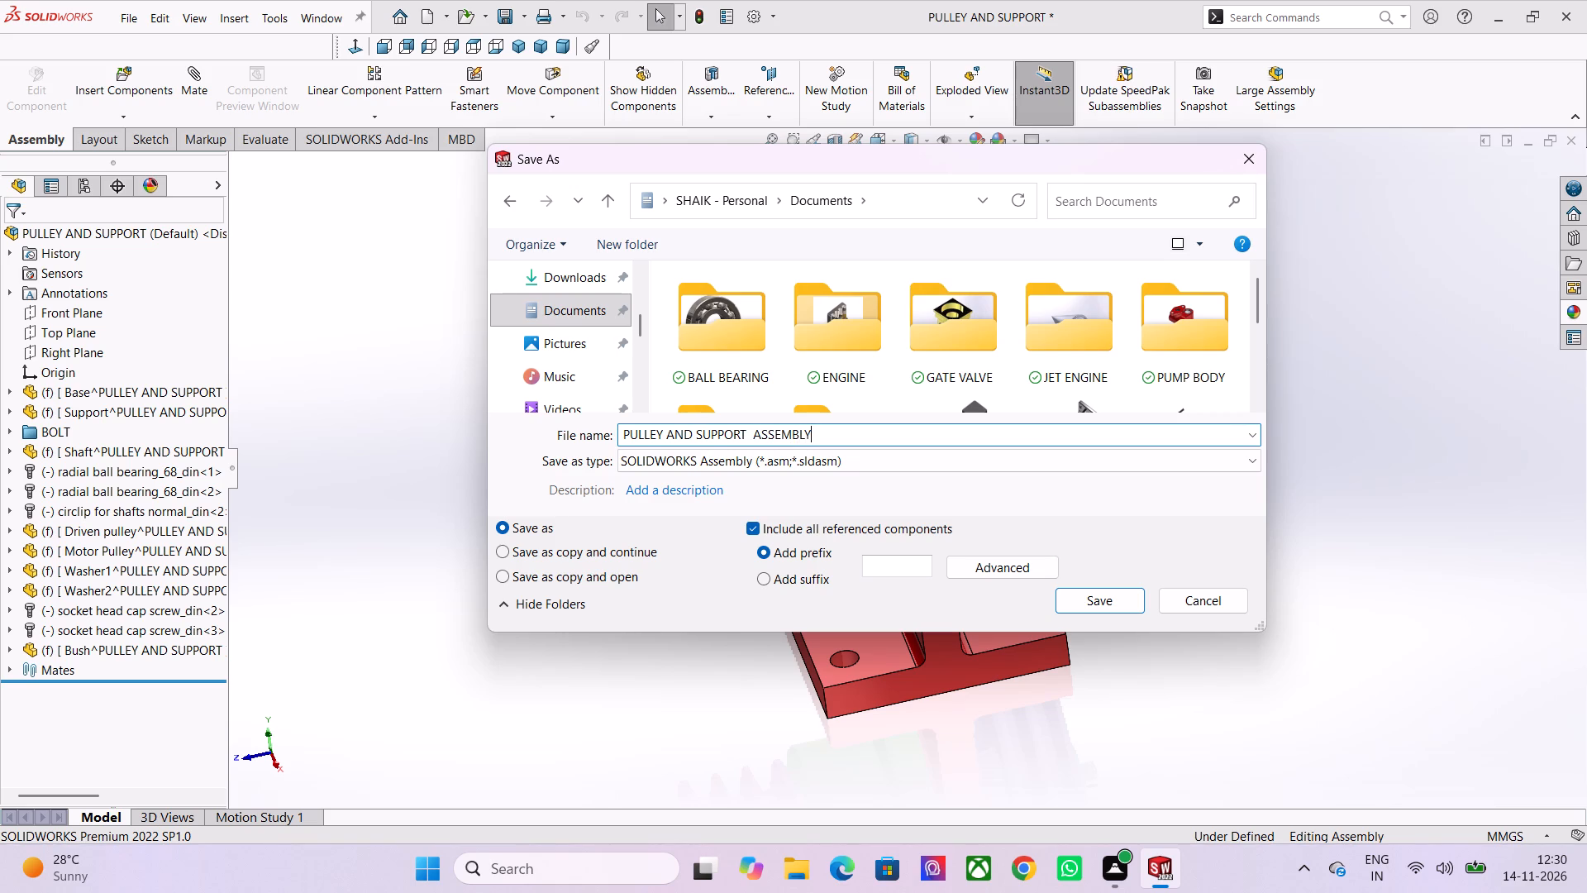
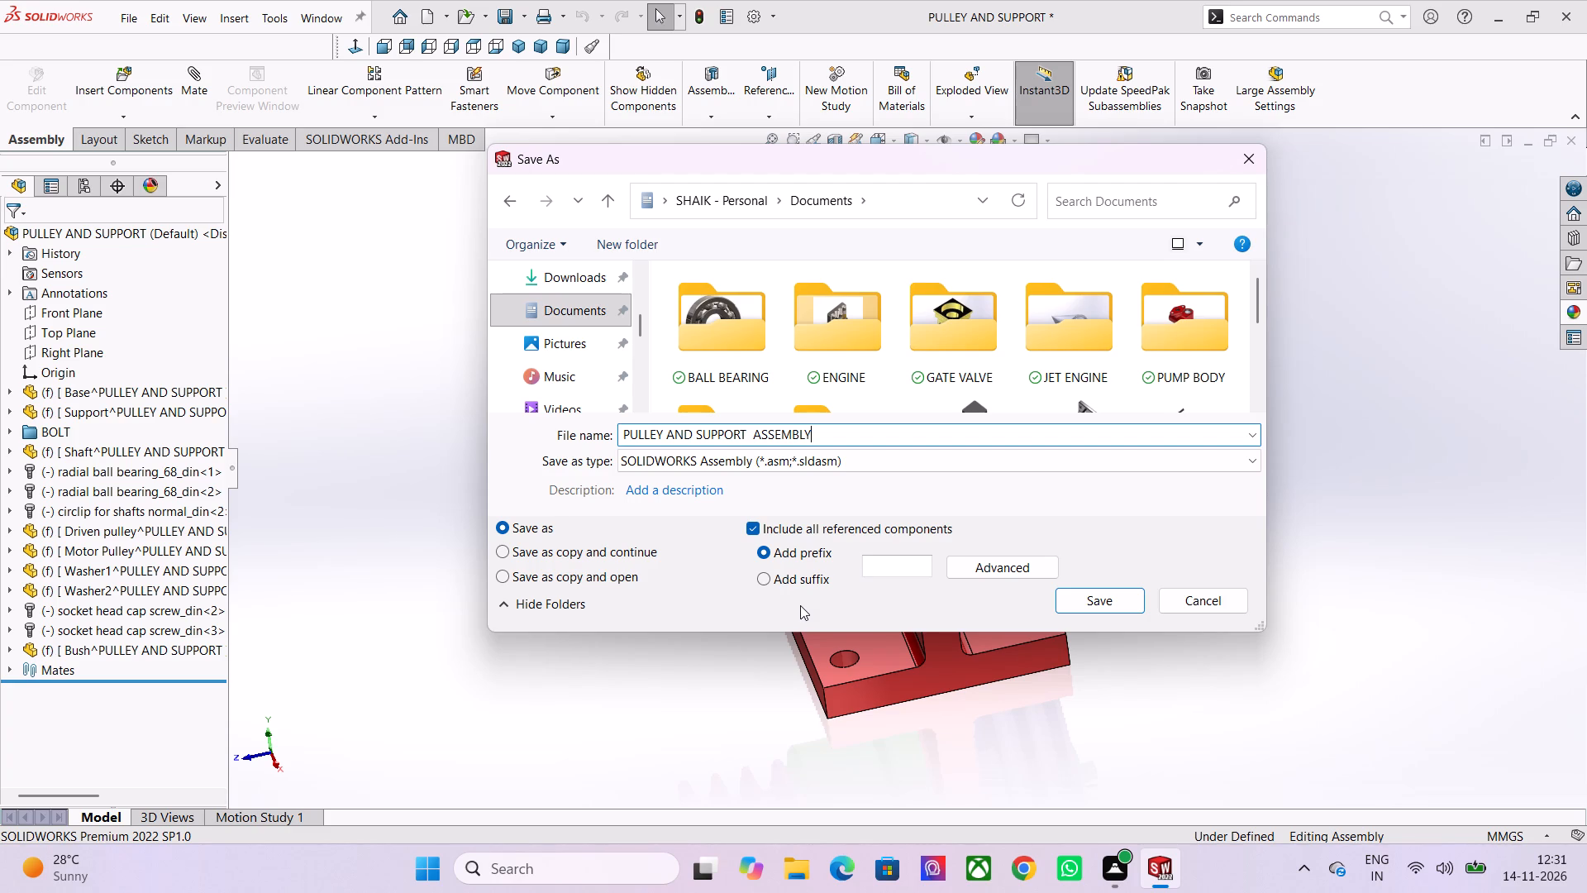
Save the assembly with in-context references, saving all listed files to the Documents folder.
{"action": "left_click", "coordinate": [1074, 605]}
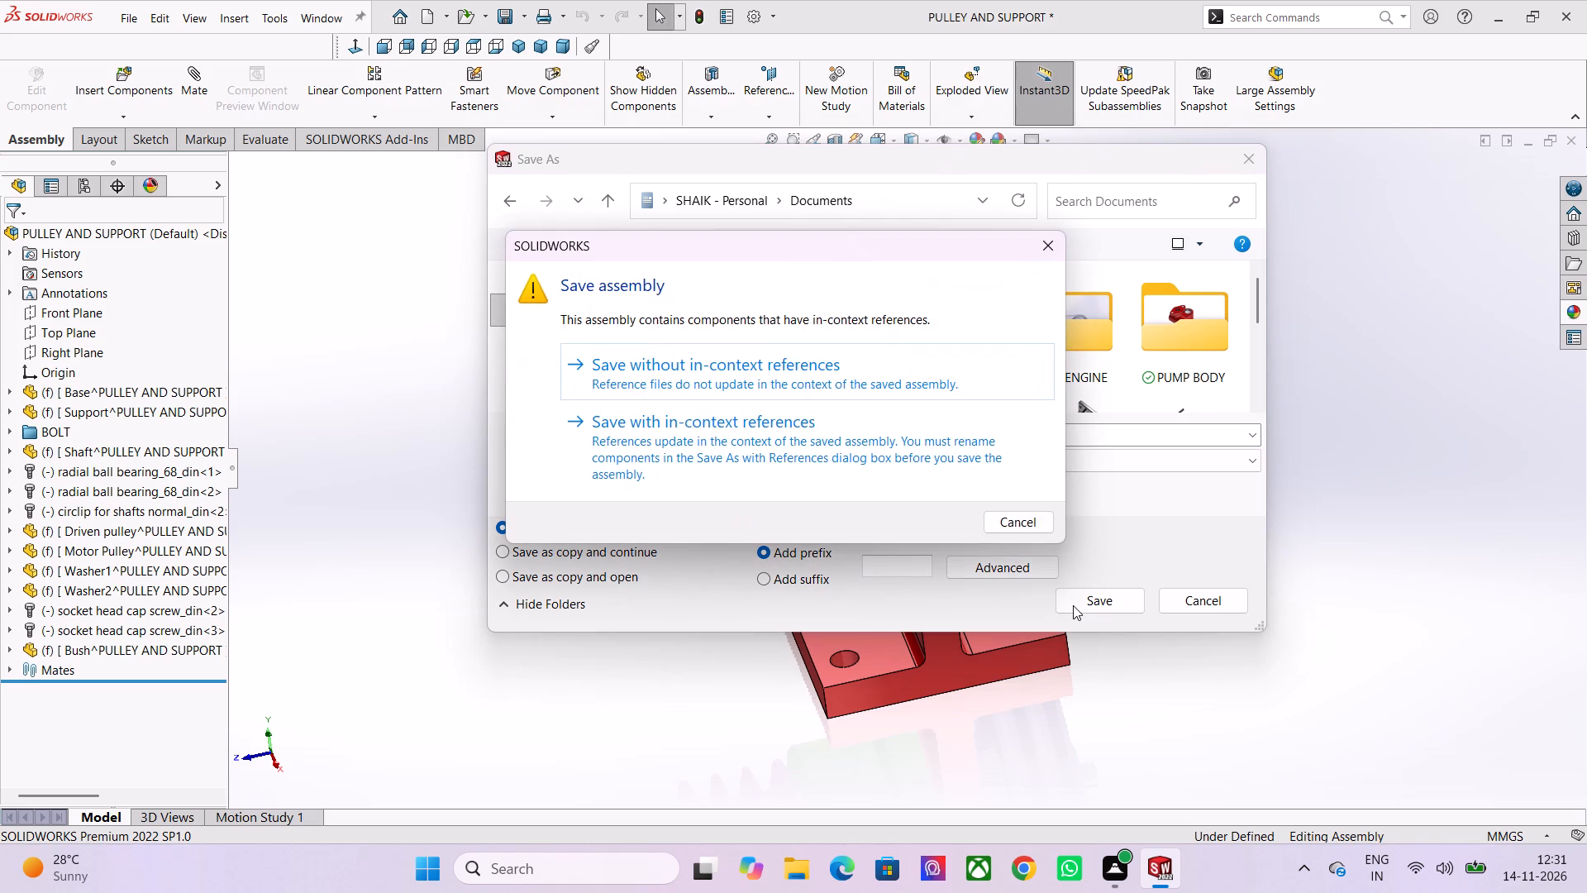
{"action": "left_click", "coordinate": [701, 431]}
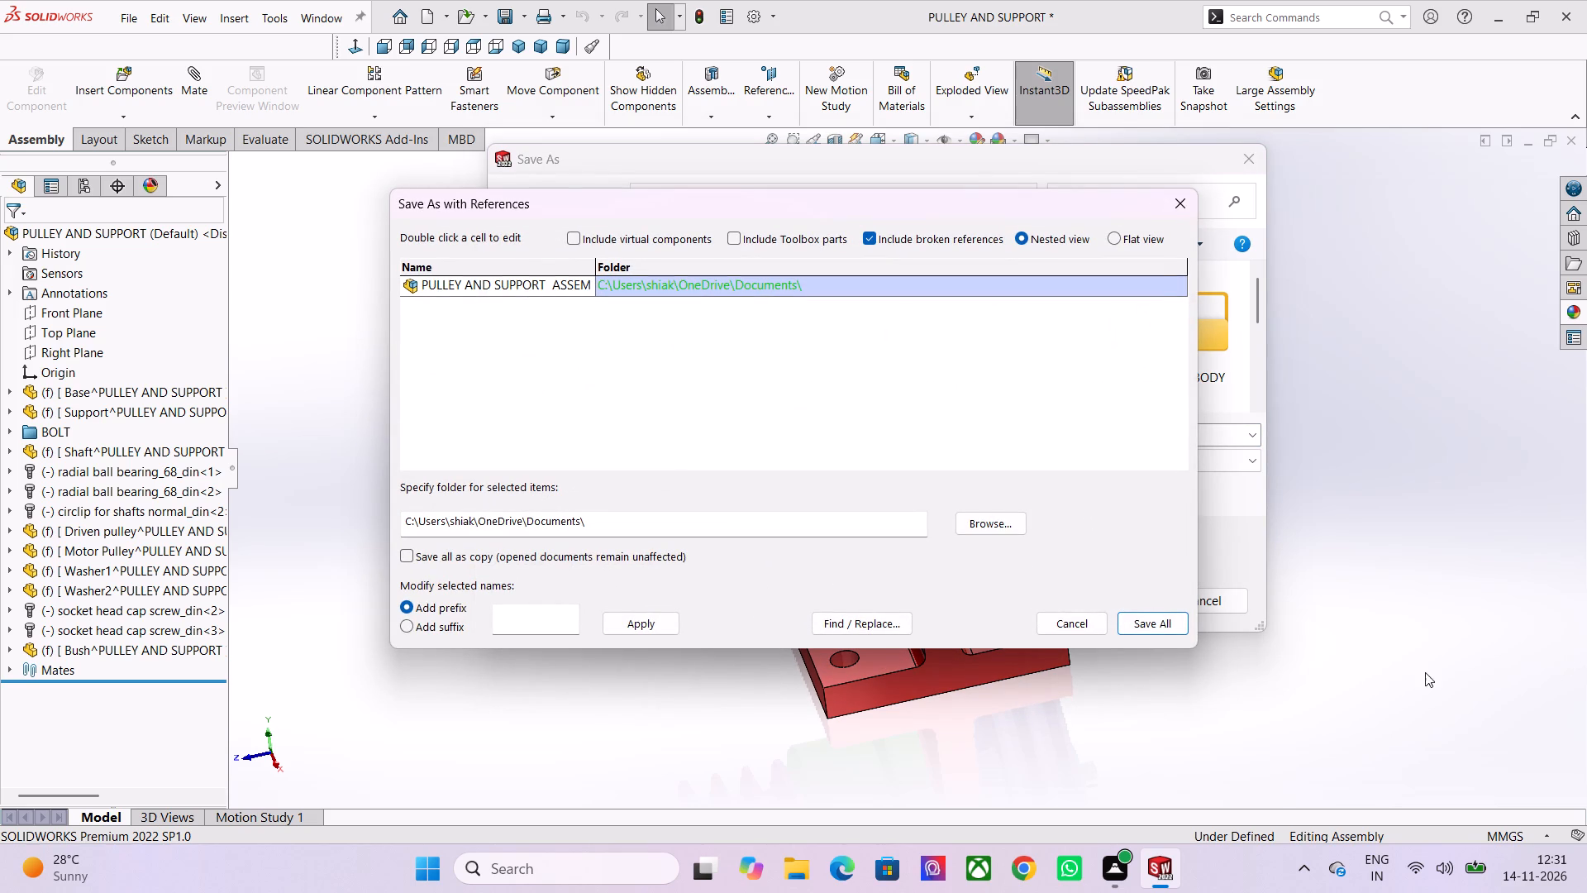
{"action": "left_click", "coordinate": [1127, 624]}
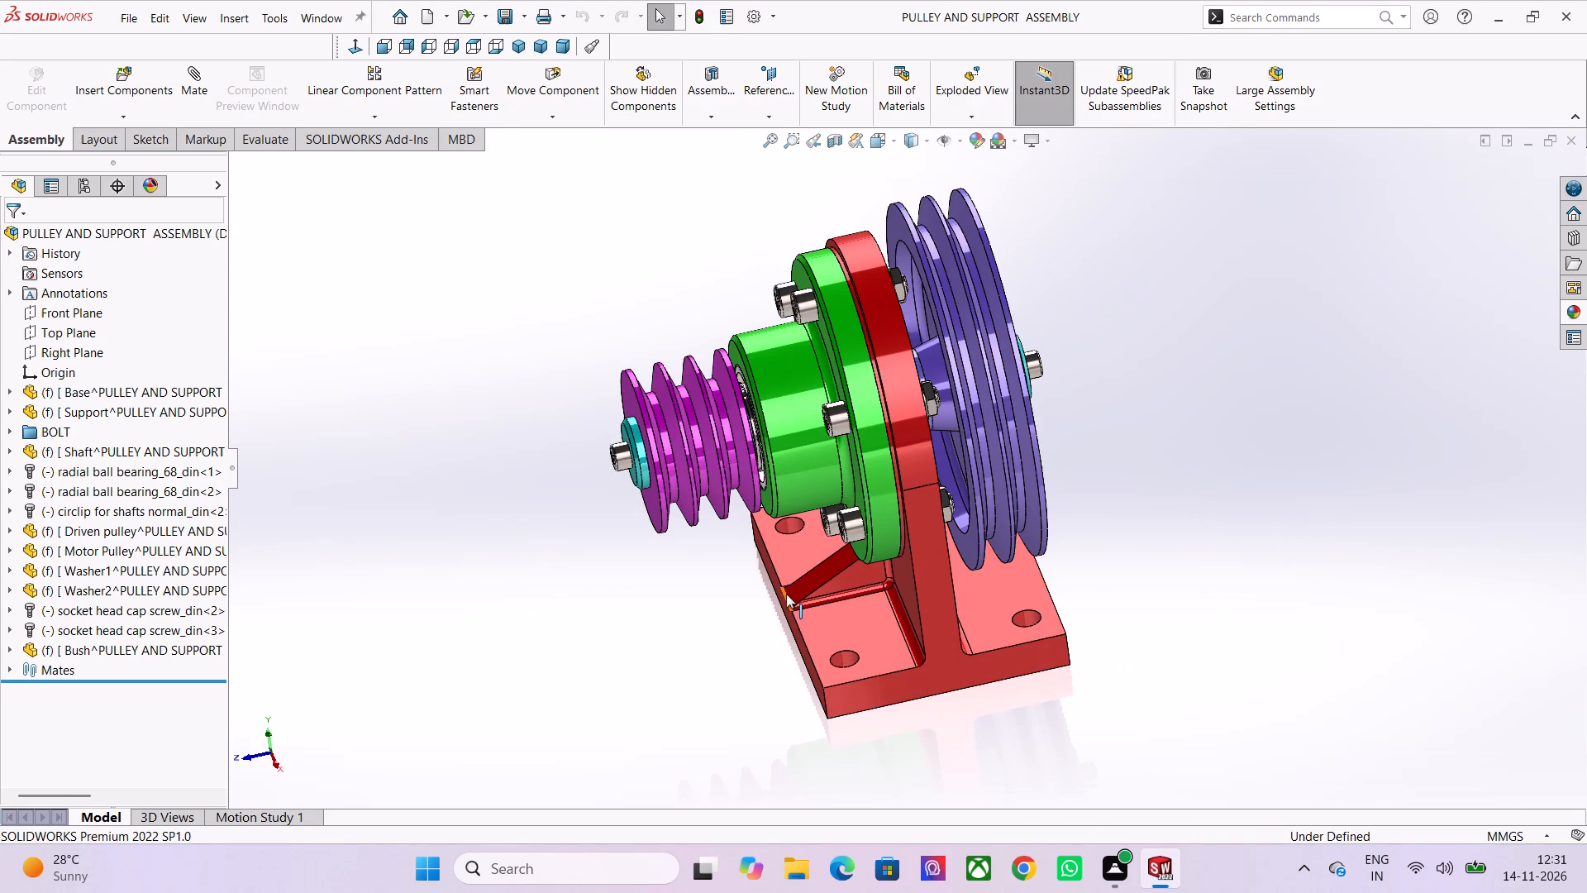
Examine the saved pulley and support assembly from the front and from both sides.
{"action": "scroll", "coordinate": [786, 594], "scroll_direction": "down", "scroll_amount": 1}
{"action": "scroll", "coordinate": [870, 773], "scroll_direction": "down", "scroll_amount": 1}
{"action": "middle_click_drag", "start_coordinate": [892, 721], "coordinate": [1015, 554]}
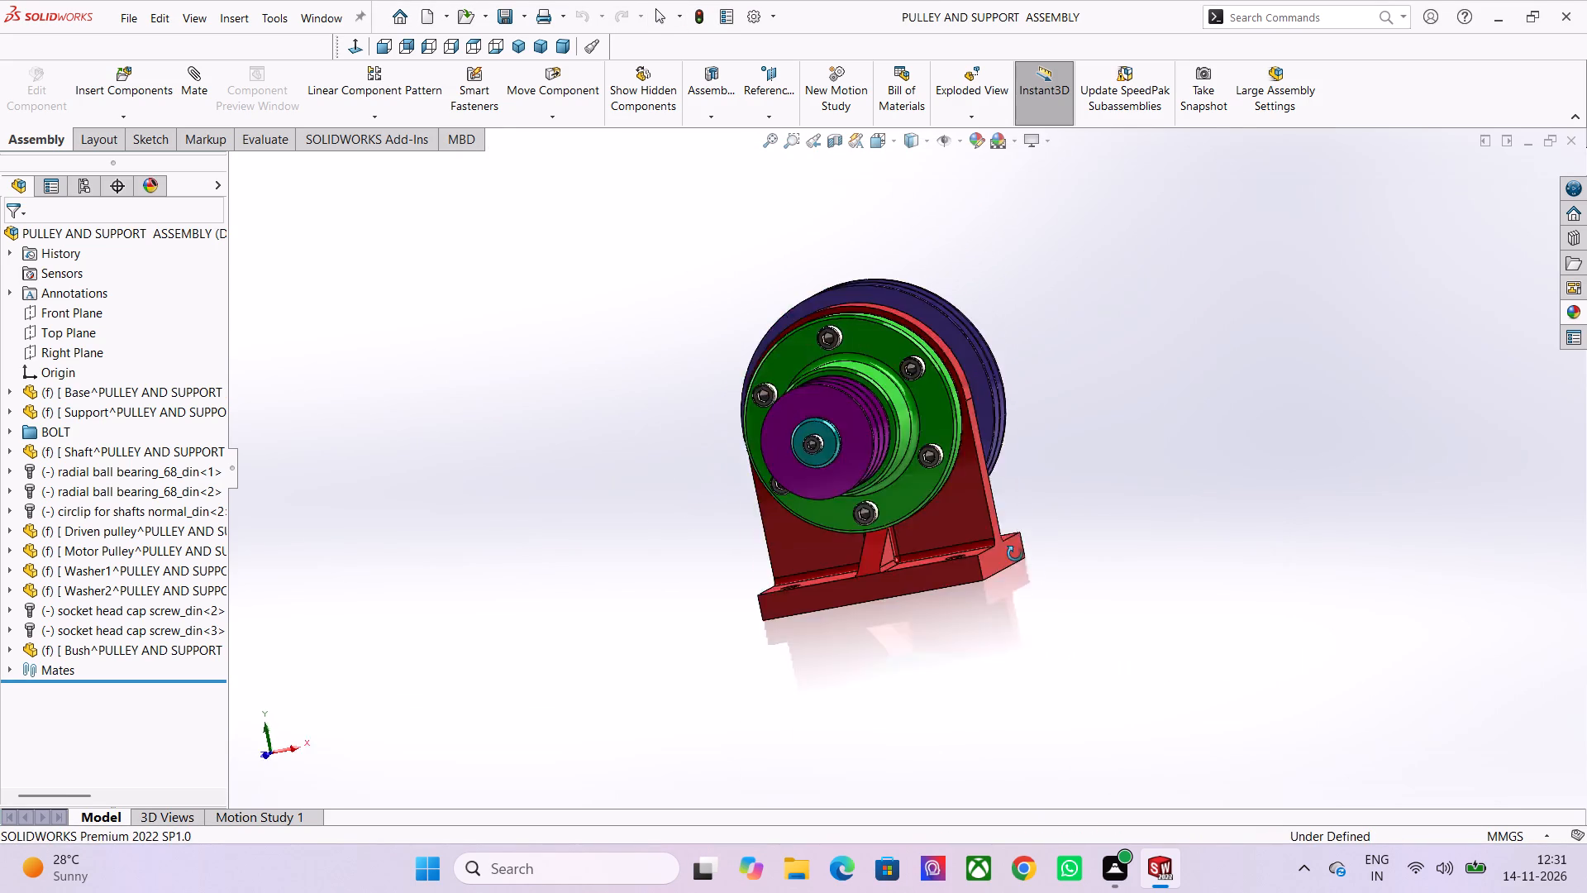
{"action": "middle_click_drag", "start_coordinate": [1015, 554], "coordinate": [1070, 637]}
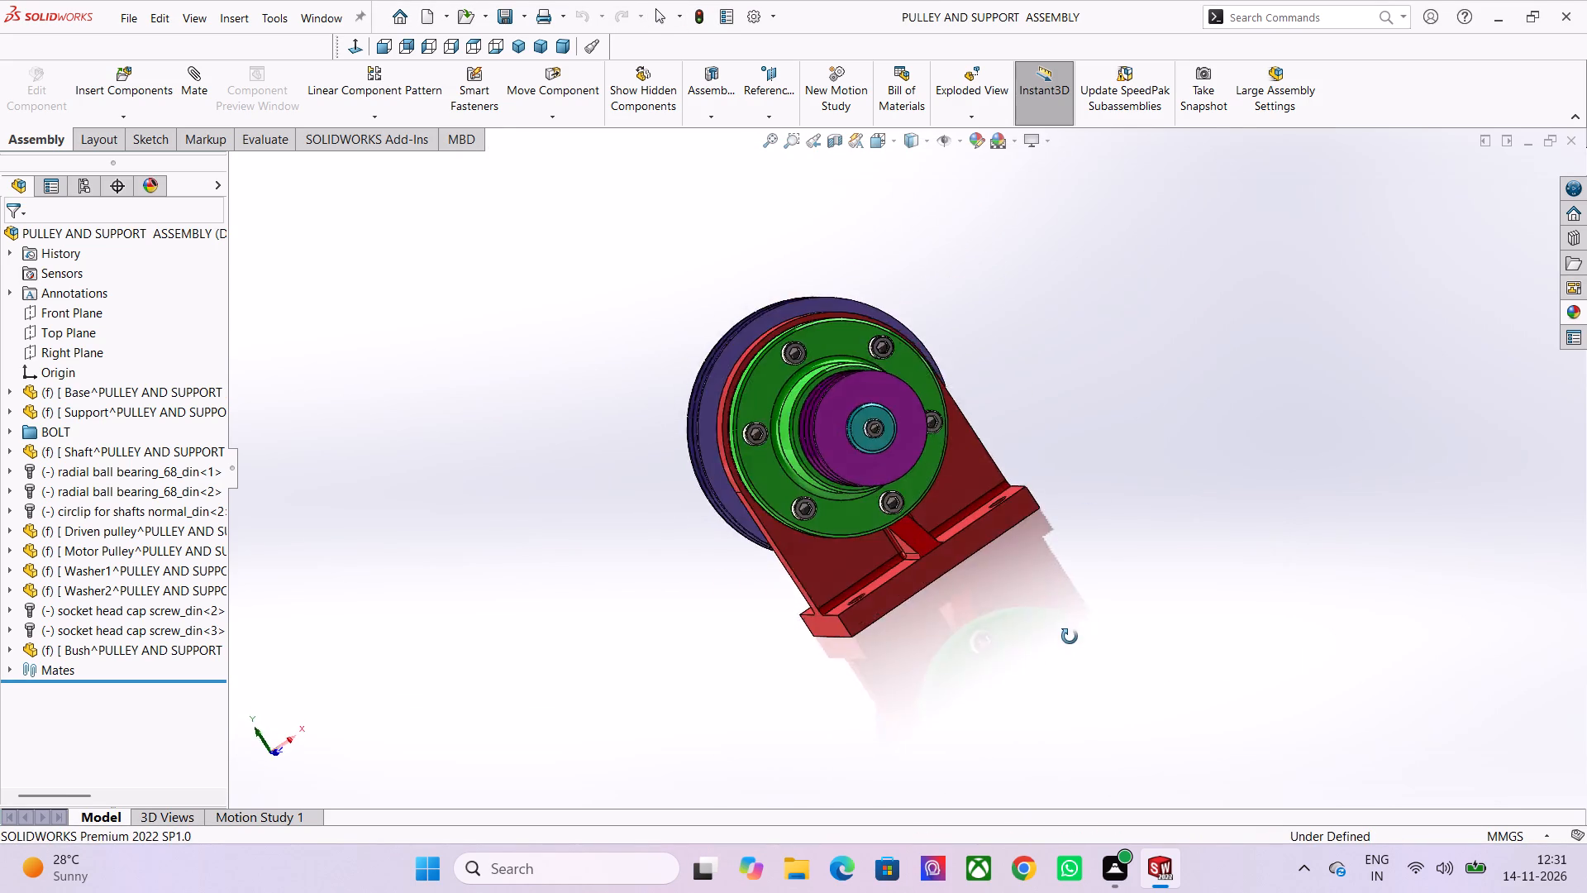
{"action": "middle_click_drag", "start_coordinate": [1070, 637], "coordinate": [1050, 611]}
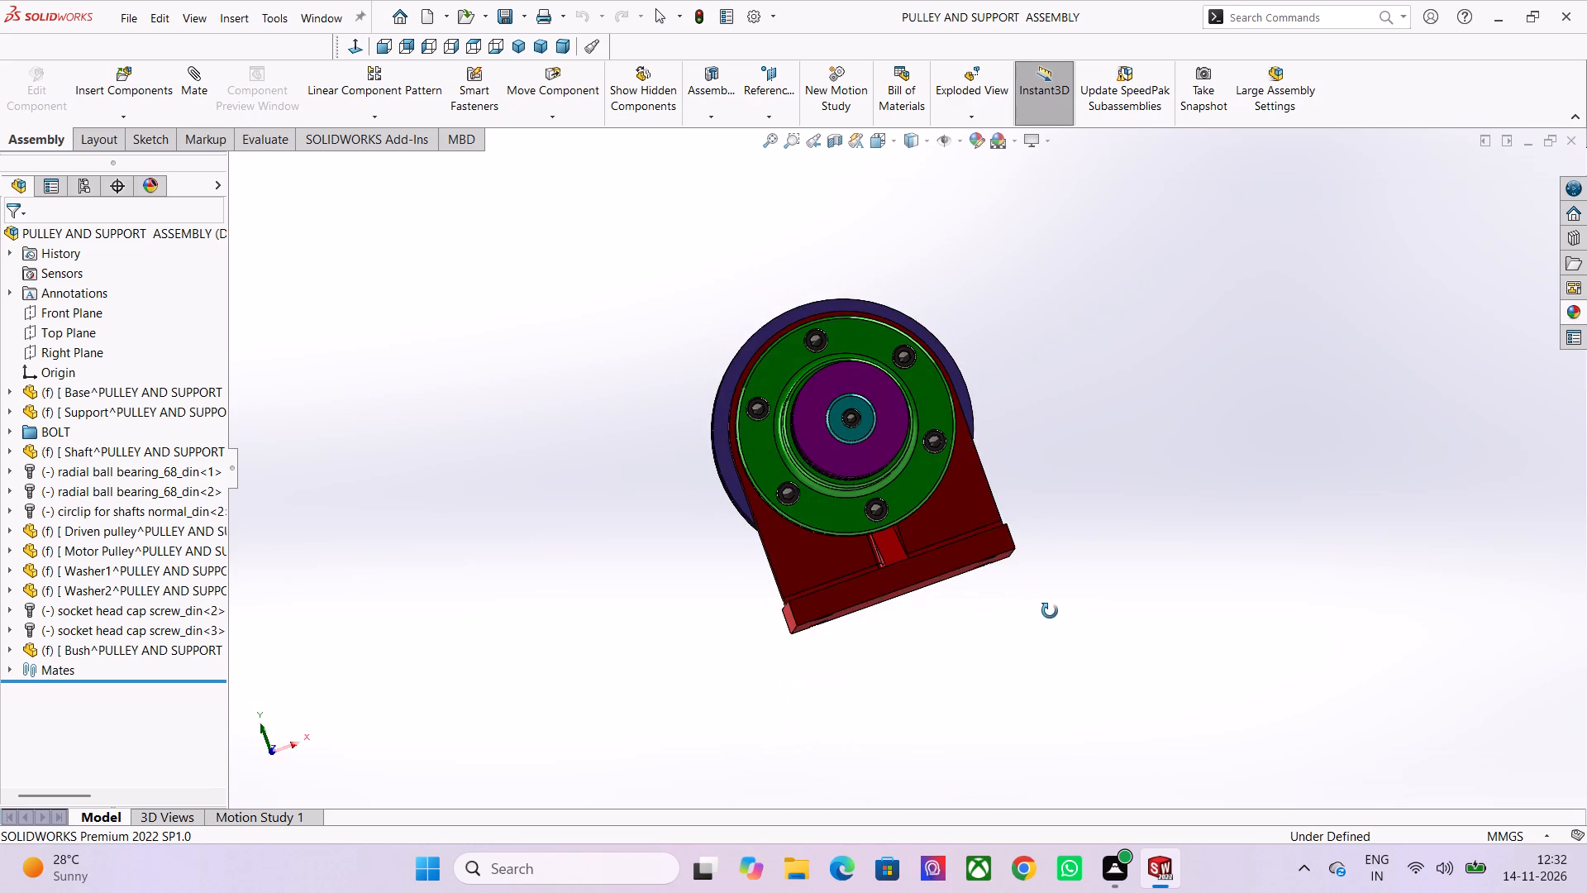
{"action": "middle_click_drag", "start_coordinate": [1050, 611], "coordinate": [1161, 759]}
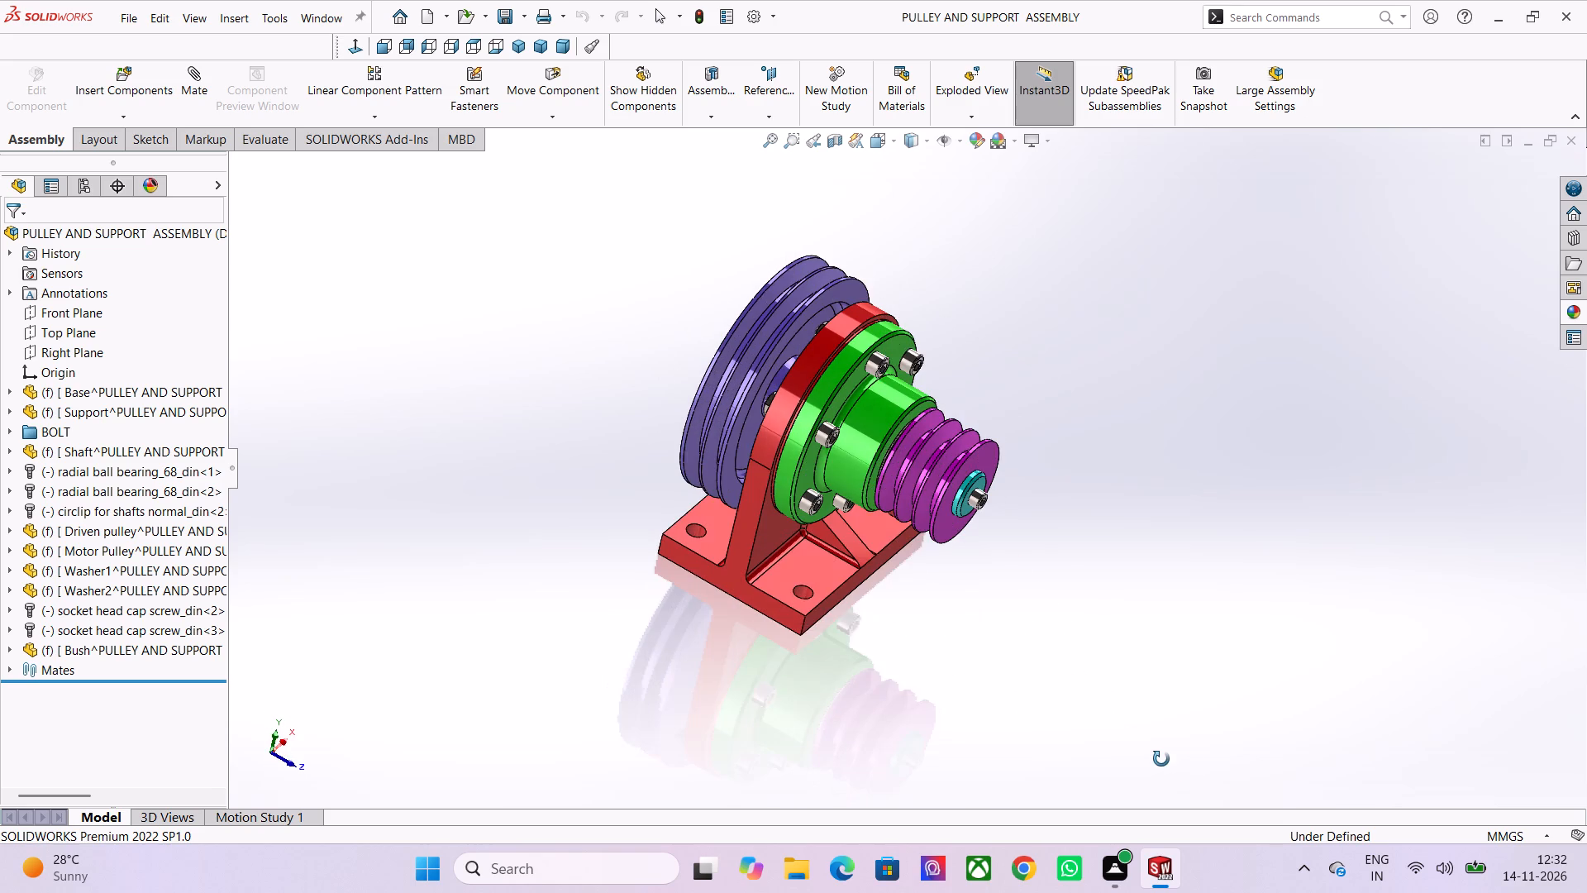
{"action": "middle_click_drag", "start_coordinate": [1161, 759], "coordinate": [1199, 767]}
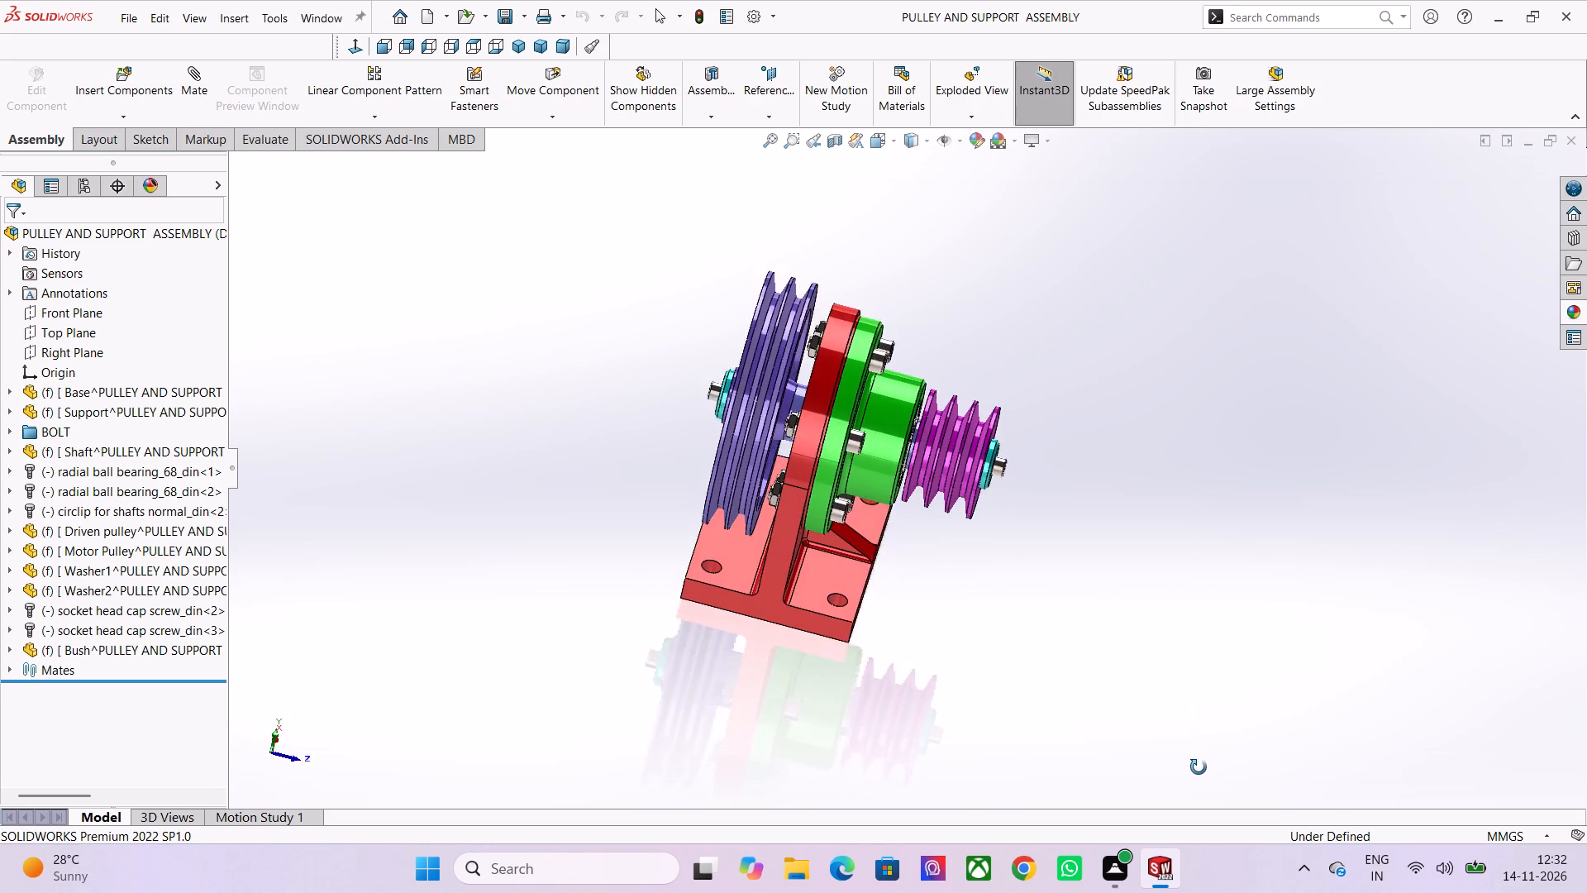
{"action": "middle_click_drag", "start_coordinate": [1199, 767], "coordinate": [1154, 616]}
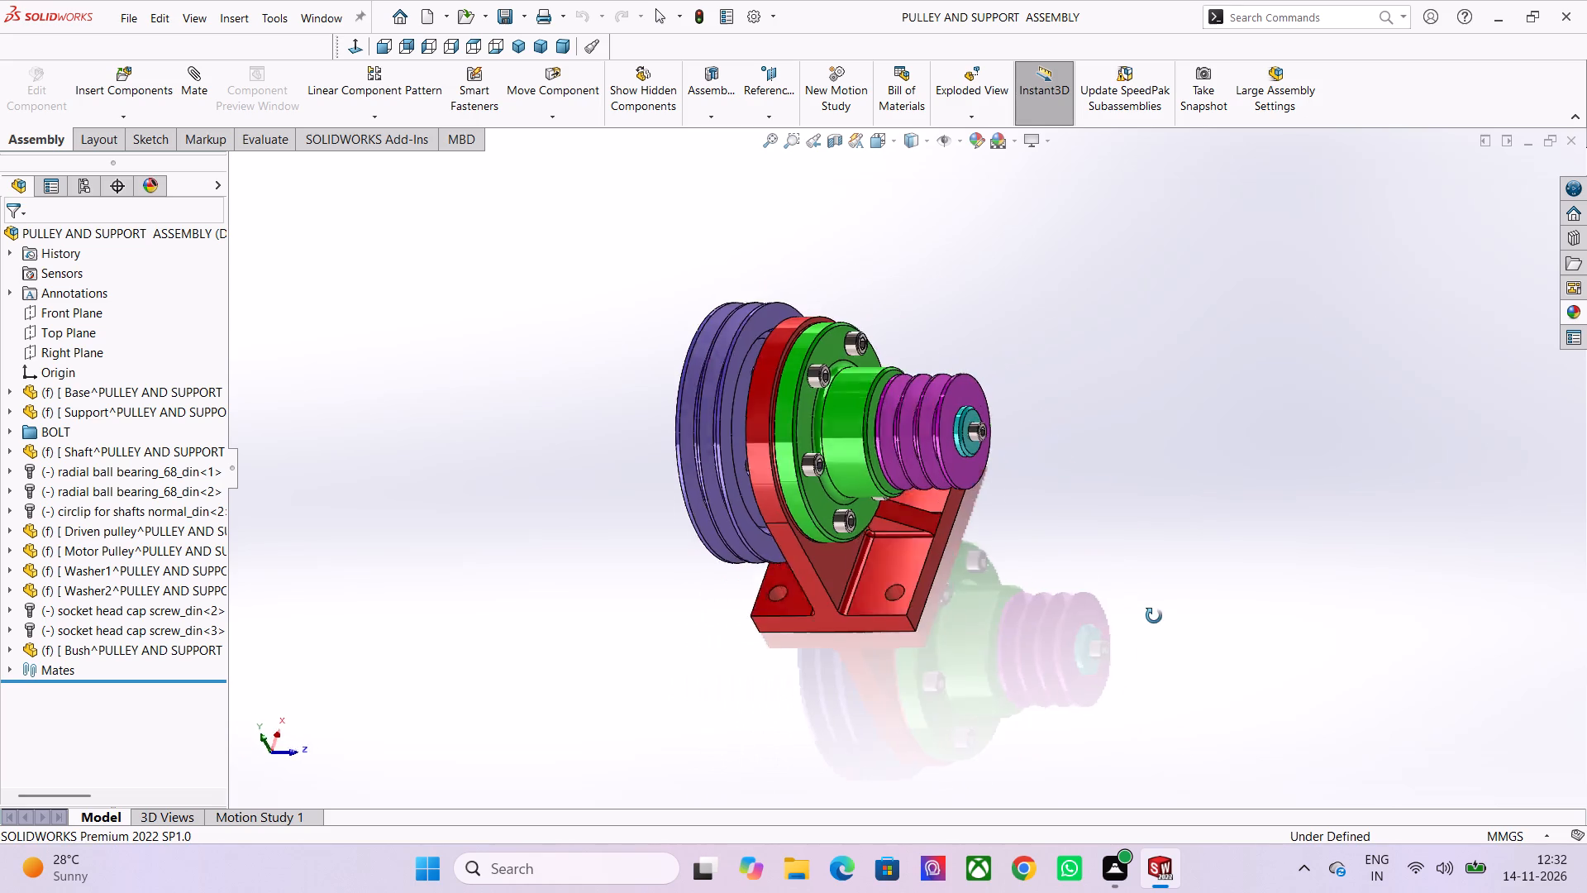
{"action": "middle_click_drag", "start_coordinate": [1154, 616], "coordinate": [998, 602]}
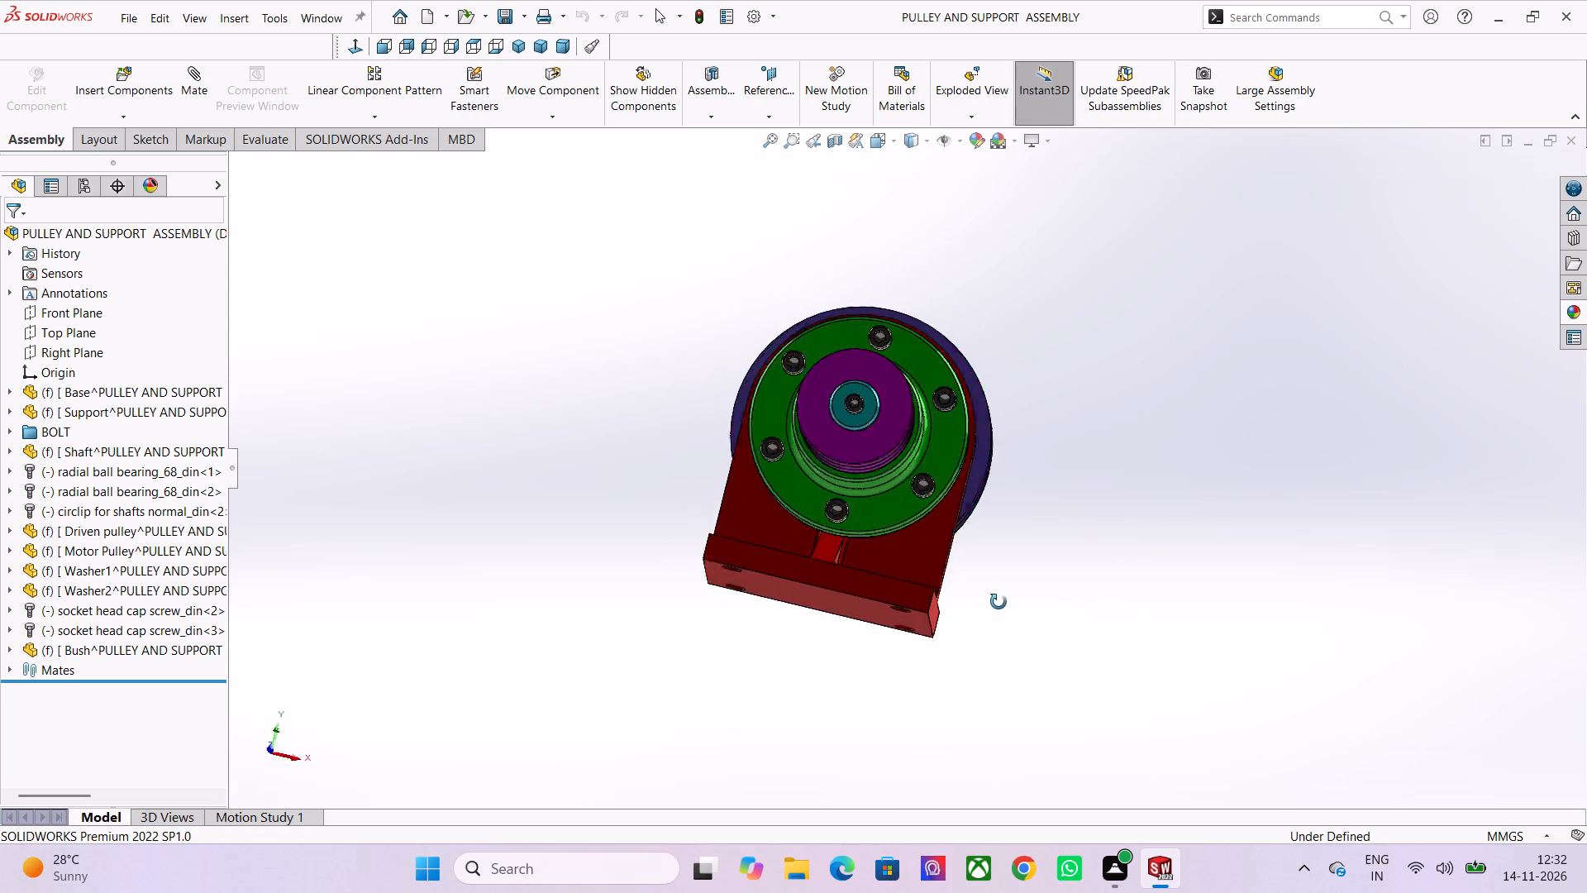
{"action": "middle_click_drag", "start_coordinate": [998, 602], "coordinate": [1009, 648]}
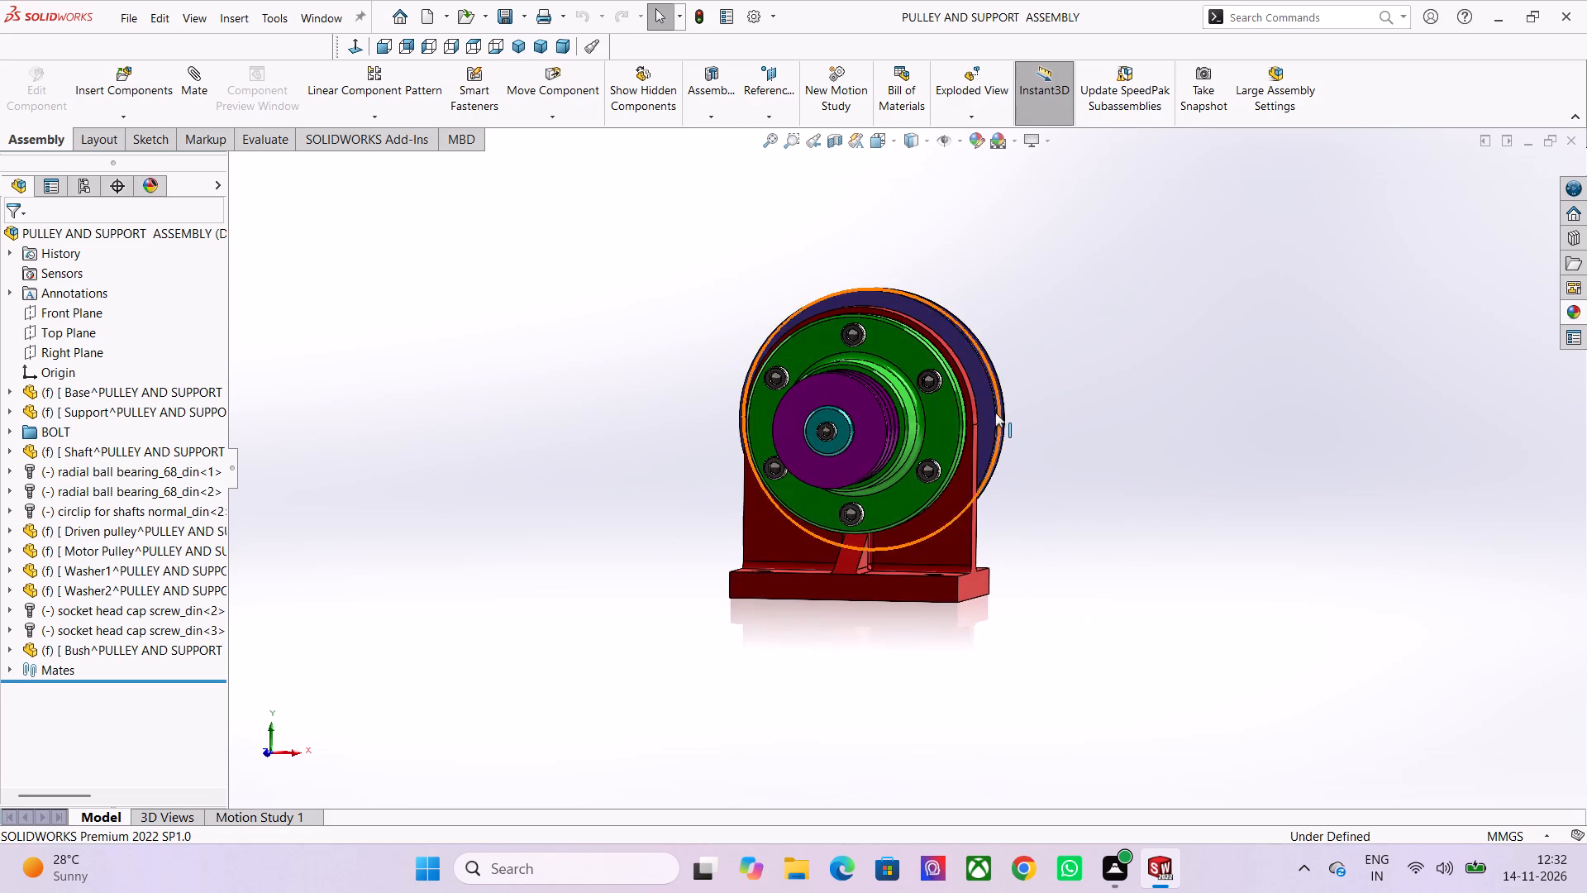
Apply a scene with a plain white background to the assembly.
{"action": "left_click", "coordinate": [1017, 141]}
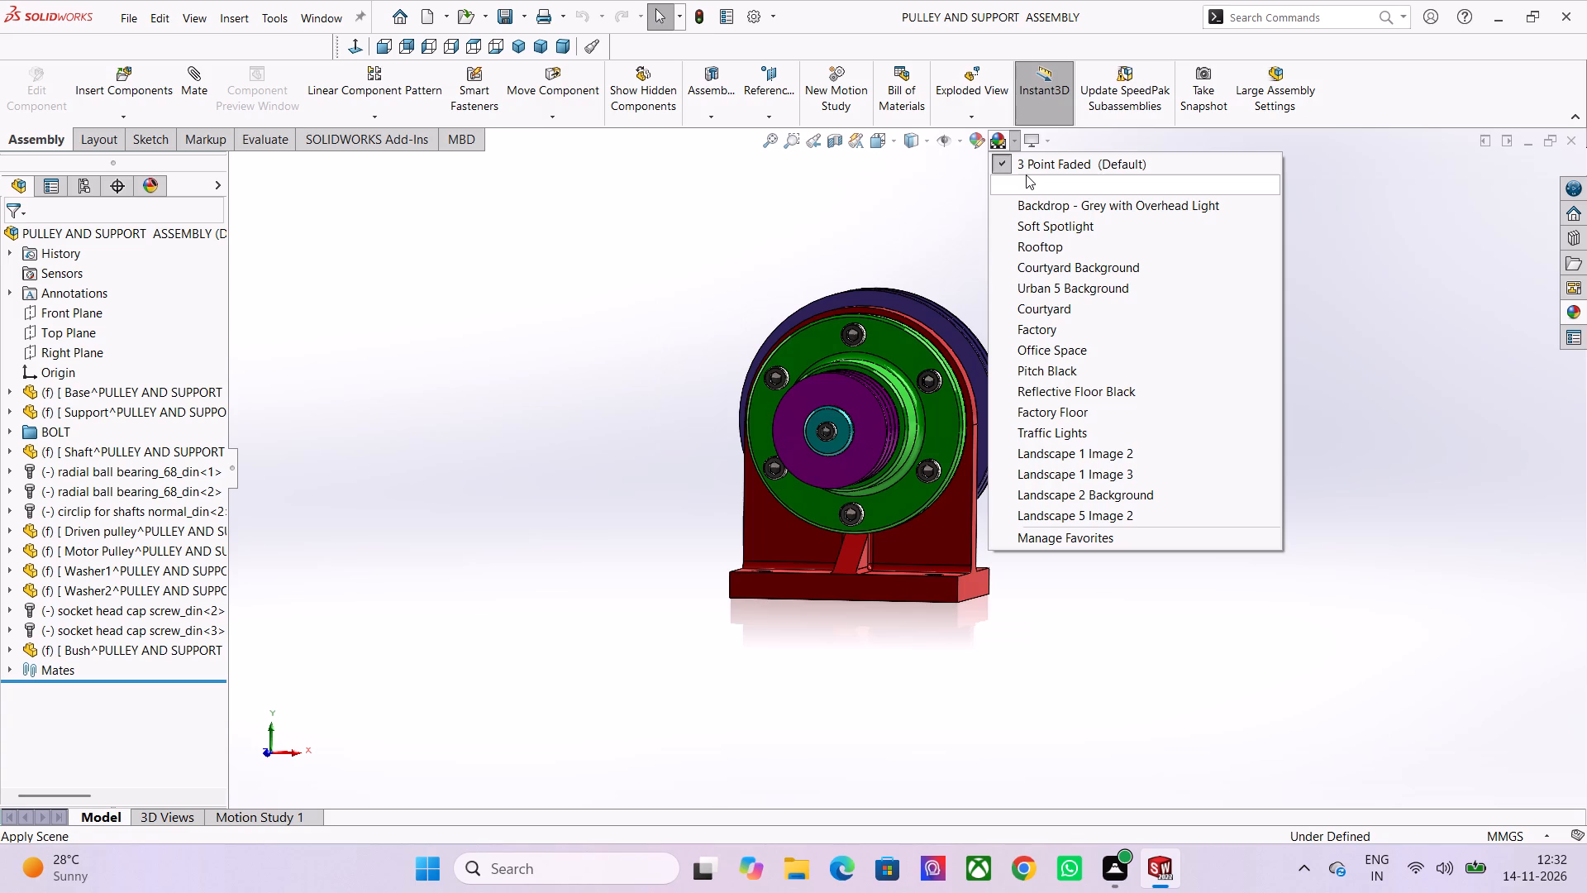
{"action": "left_click", "coordinate": [1026, 174]}
Inspect the assembly from the front and both sides against the new background.
{"action": "middle_click_drag", "start_coordinate": [1077, 679], "coordinate": [1053, 680]}
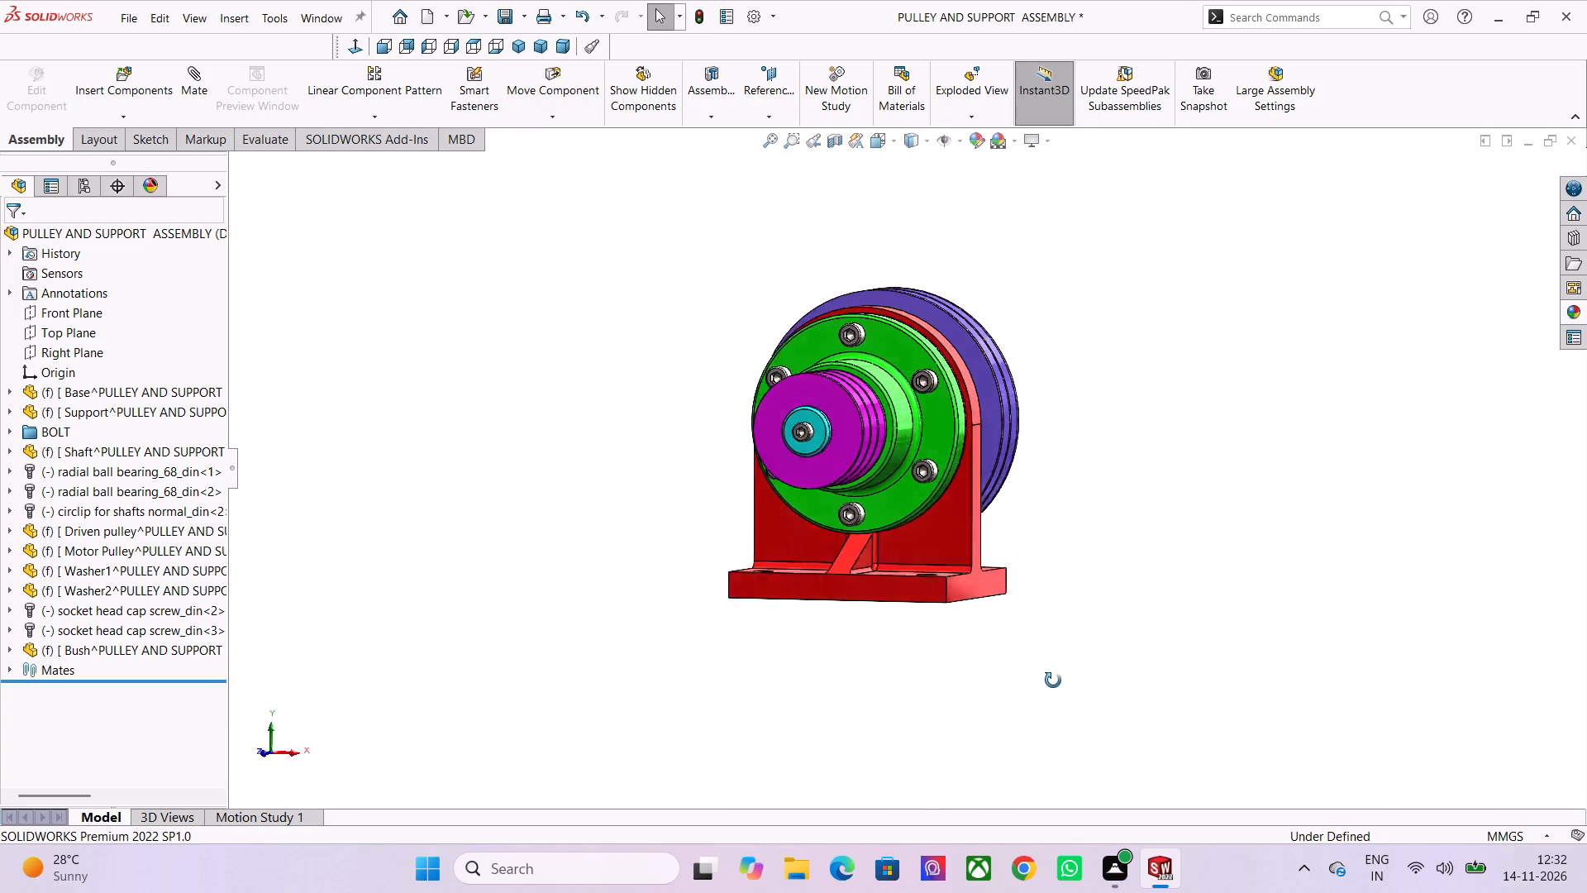
{"action": "middle_click_drag", "start_coordinate": [1053, 680], "coordinate": [1085, 675]}
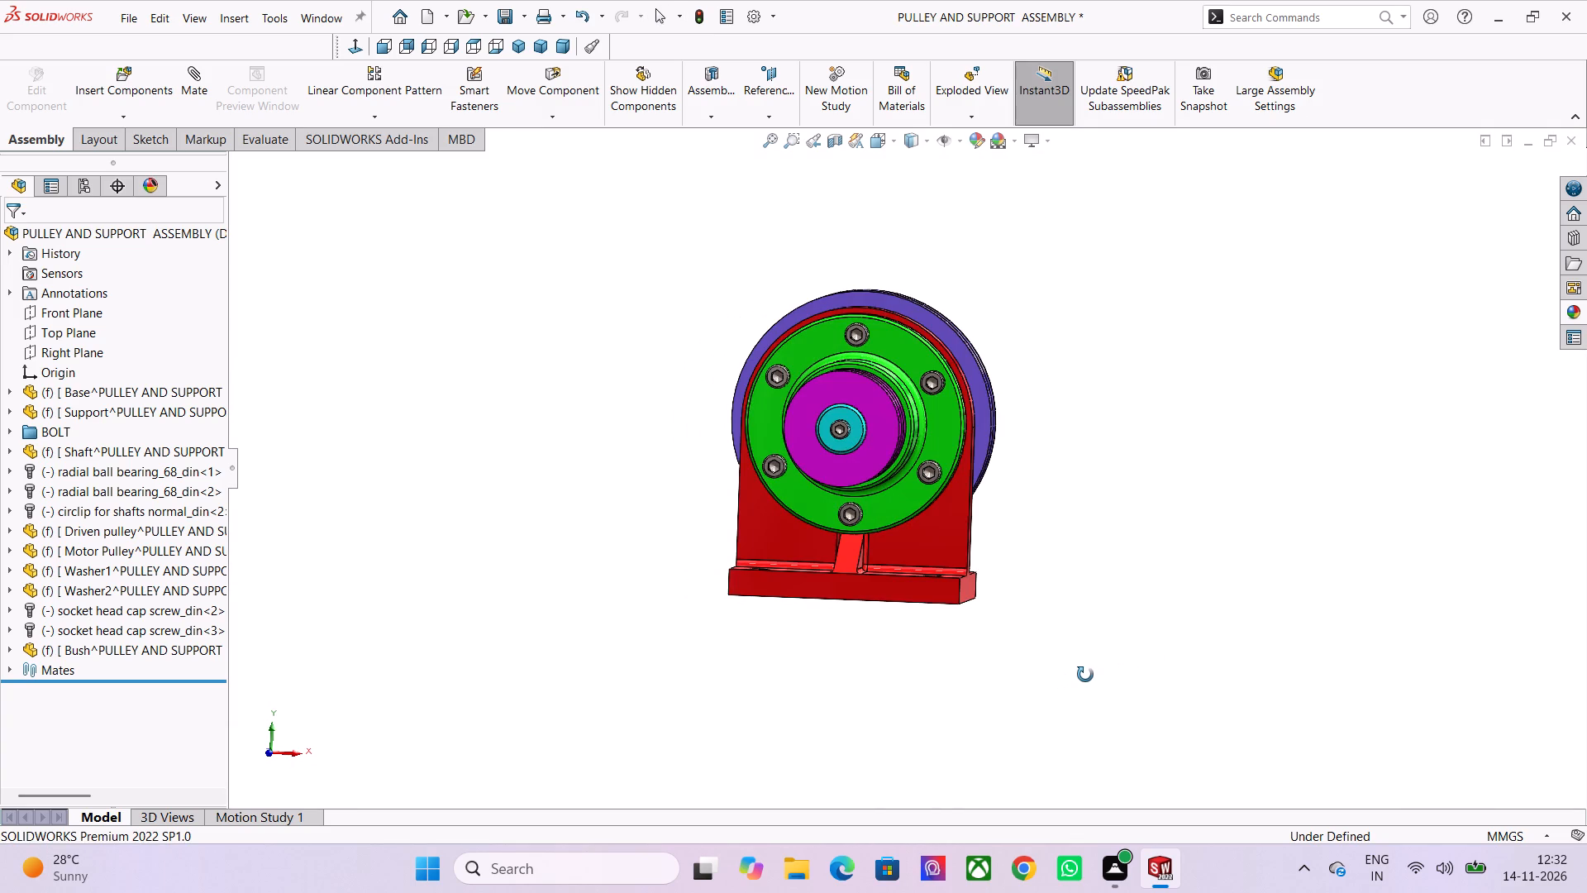
{"action": "middle_click_drag", "start_coordinate": [1085, 675], "coordinate": [1080, 631]}
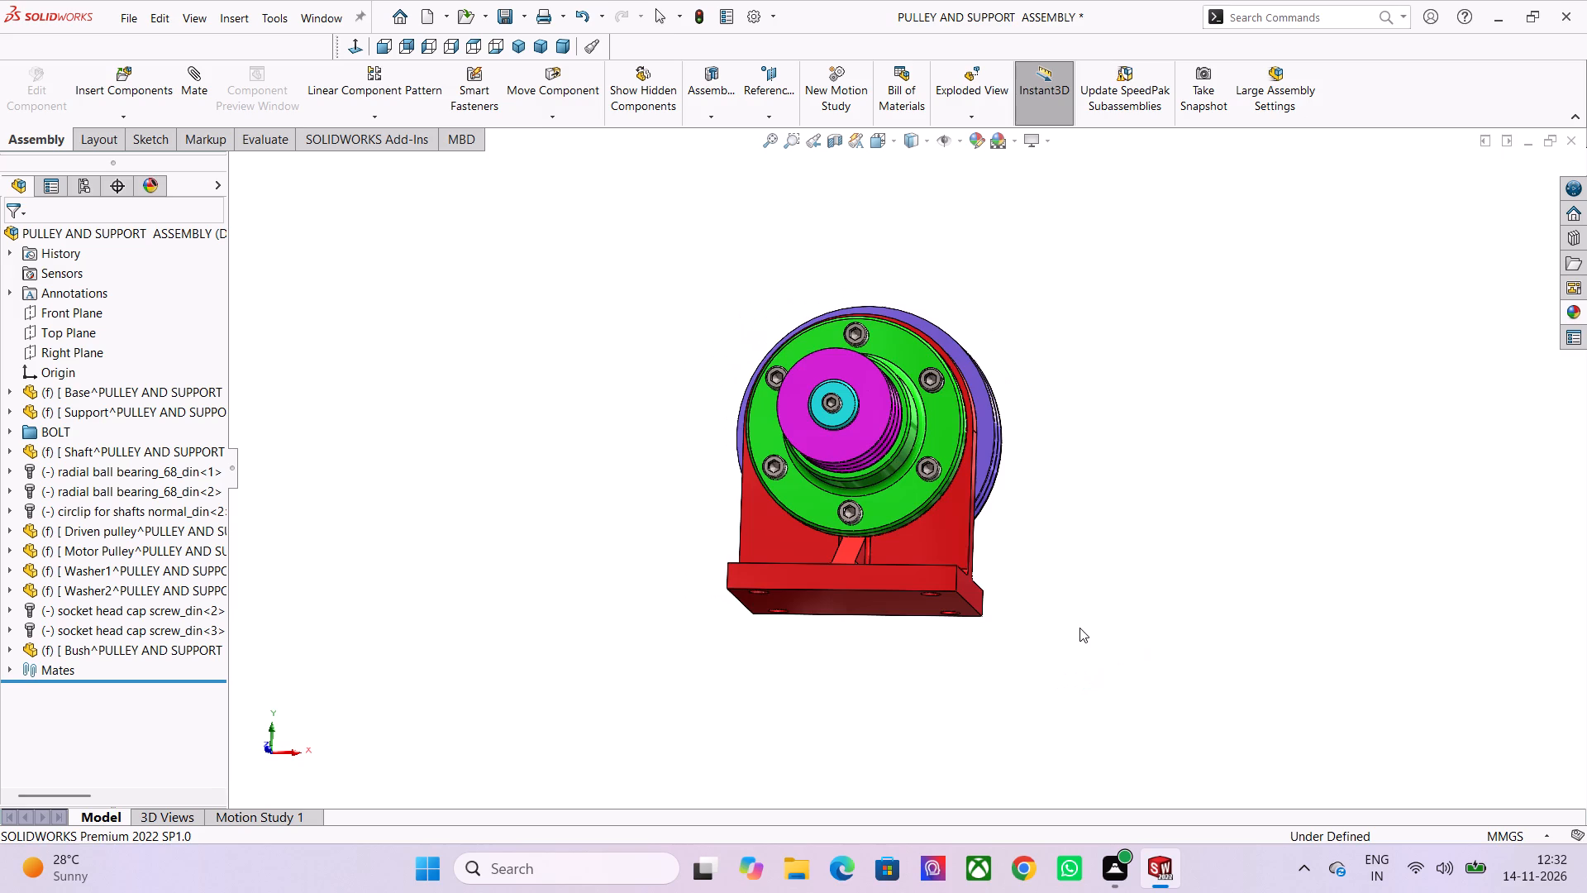
{"action": "middle_click_drag", "start_coordinate": [1079, 628], "coordinate": [1269, 726]}
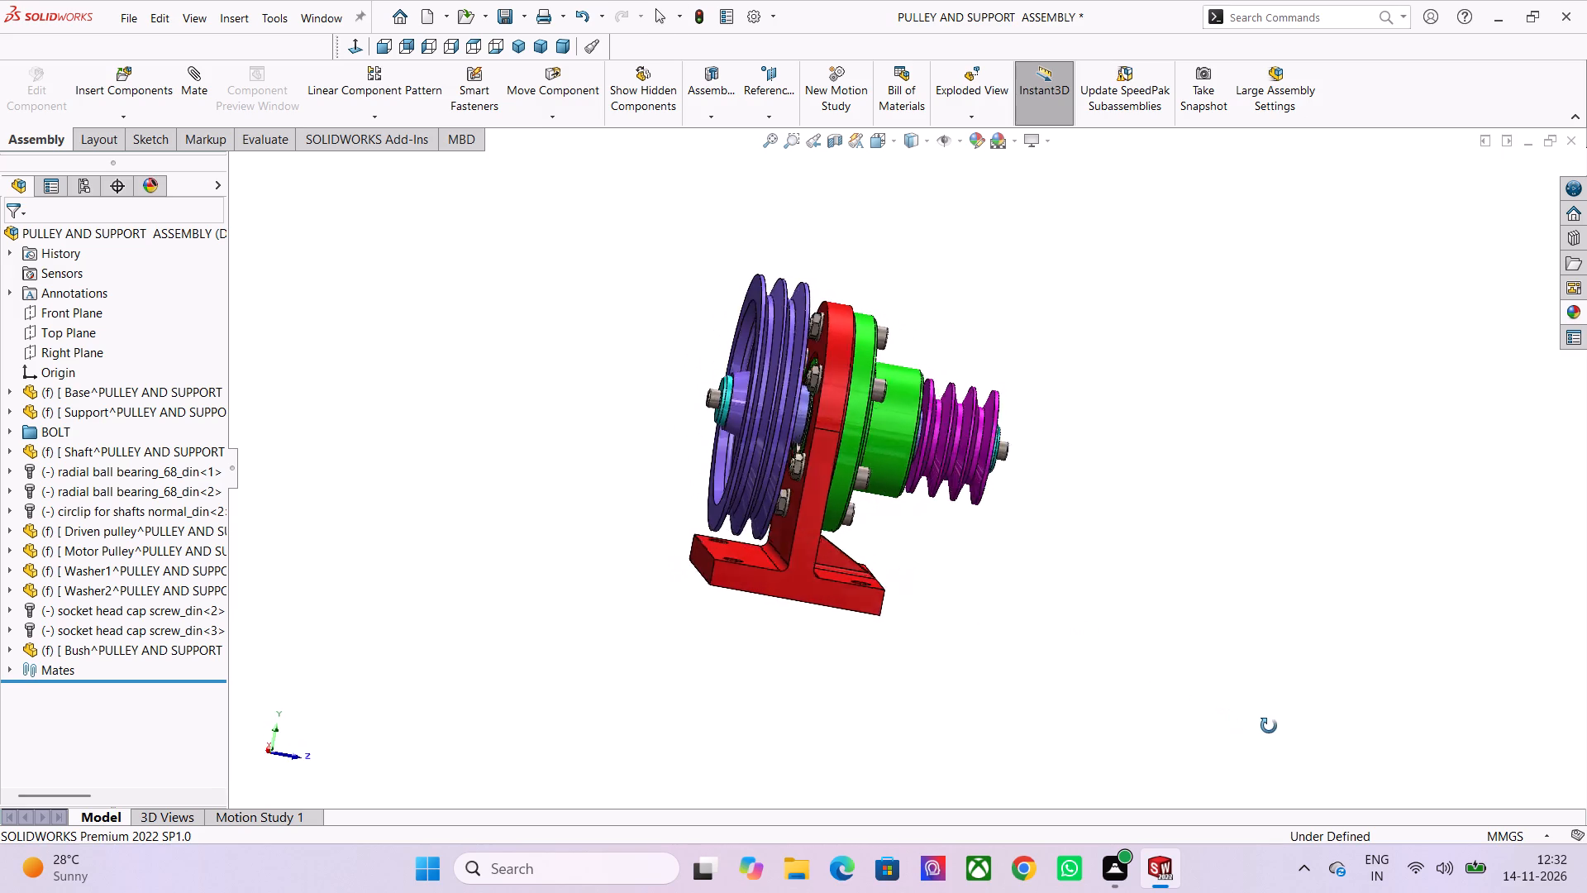
{"action": "middle_click_drag", "start_coordinate": [1269, 726], "coordinate": [922, 776]}
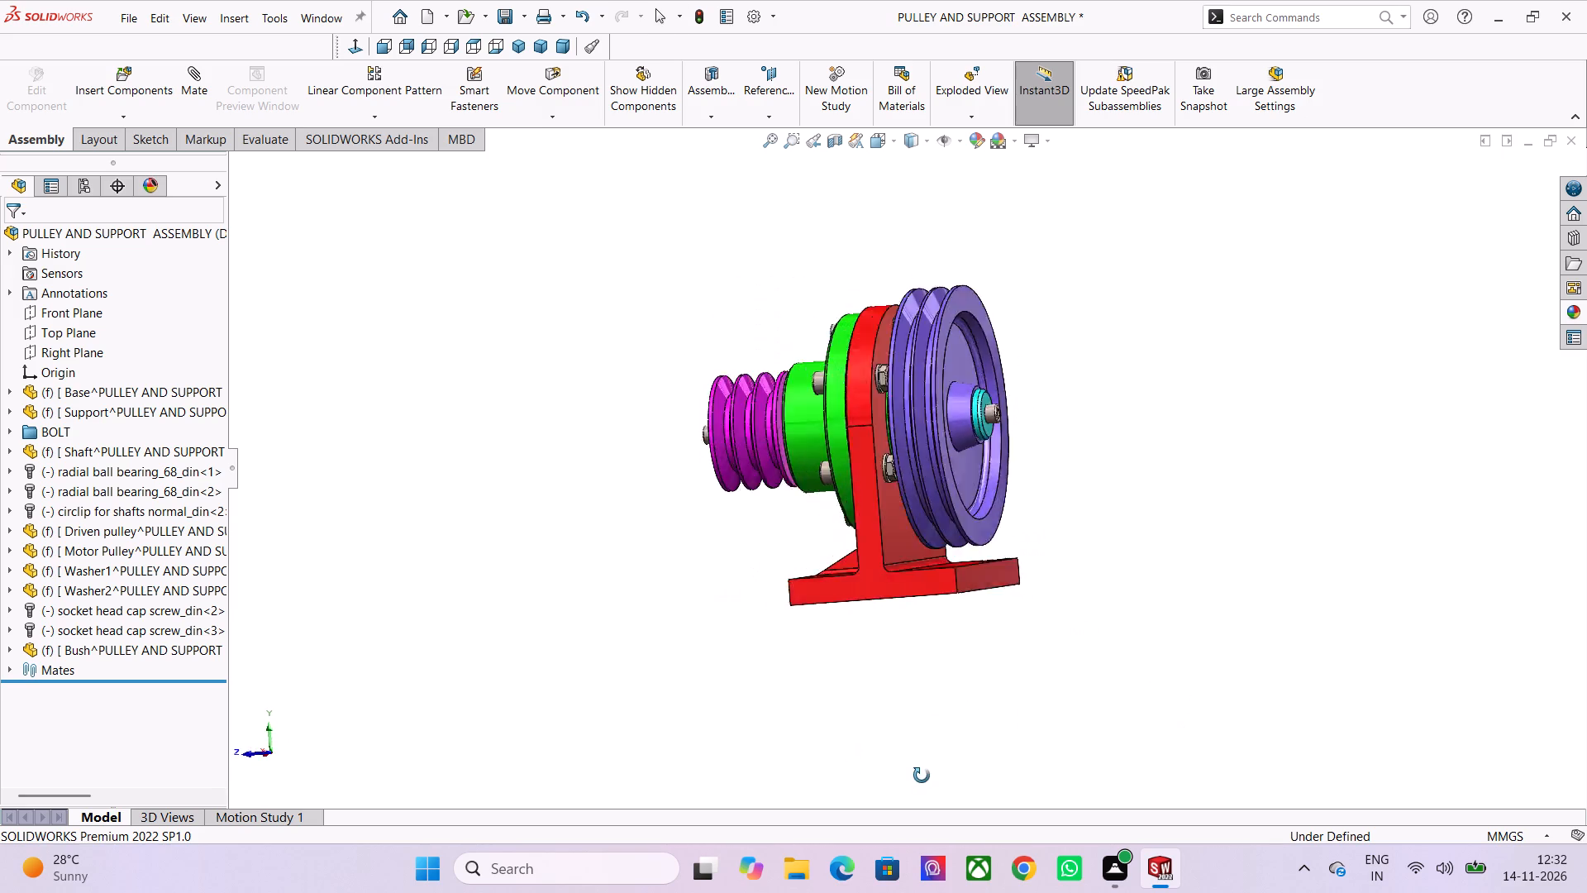
{"action": "middle_click_drag", "start_coordinate": [922, 776], "coordinate": [983, 811]}
{"action": "scroll", "coordinate": [911, 645], "scroll_direction": "down", "scroll_amount": 1}
{"action": "middle_click_drag", "start_coordinate": [871, 656], "coordinate": [879, 671]}
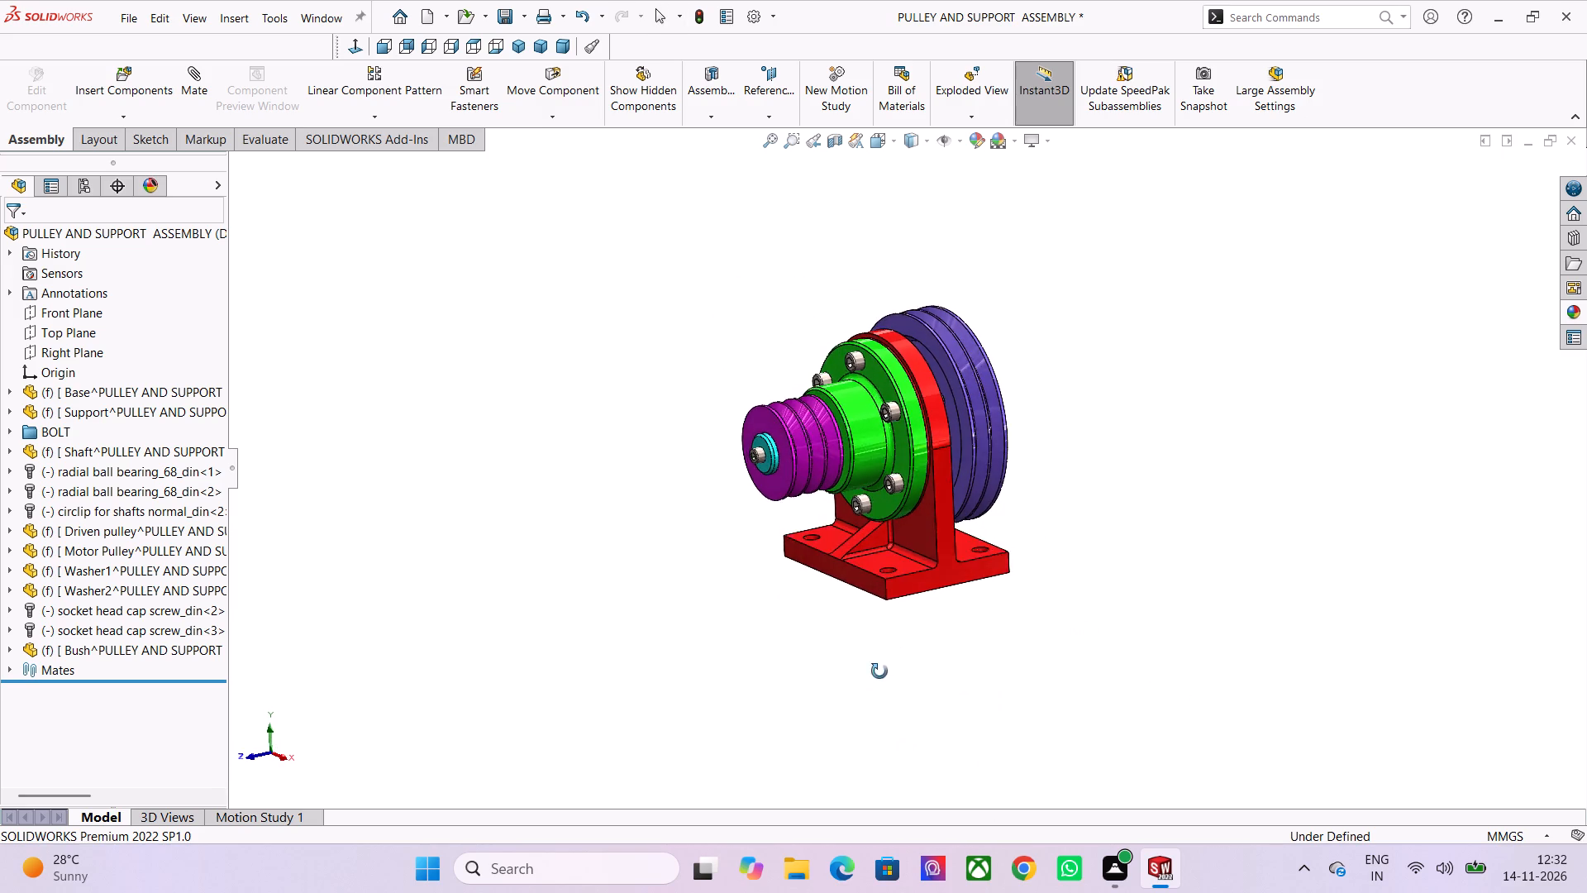
{"action": "middle_click_drag", "start_coordinate": [879, 671], "coordinate": [884, 712]}
{"action": "scroll", "coordinate": [903, 456], "scroll_direction": "up", "scroll_amount": 2}
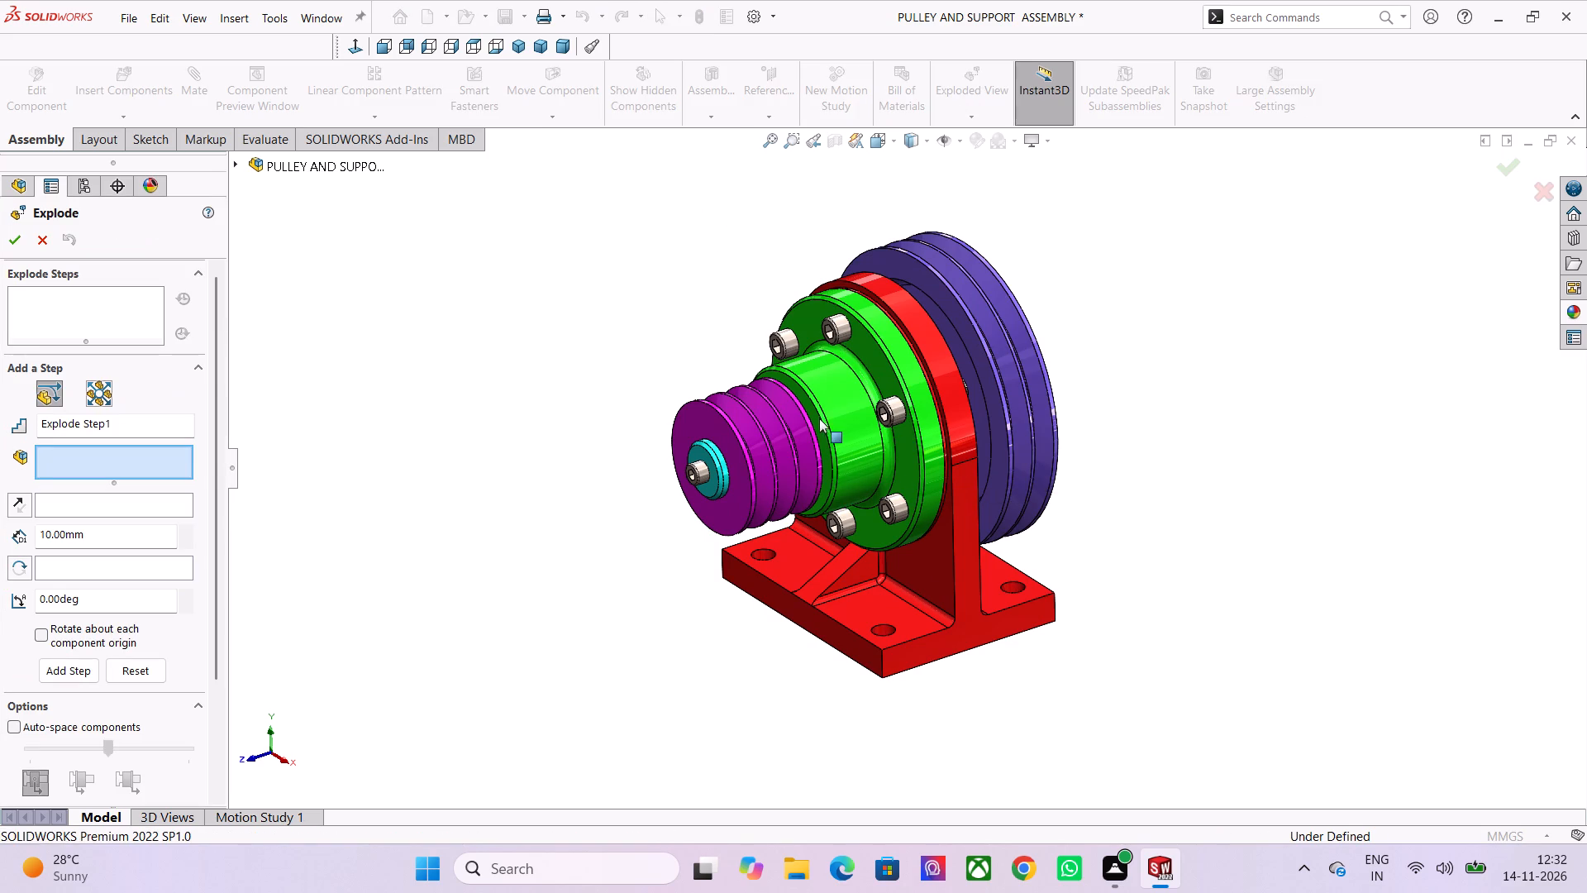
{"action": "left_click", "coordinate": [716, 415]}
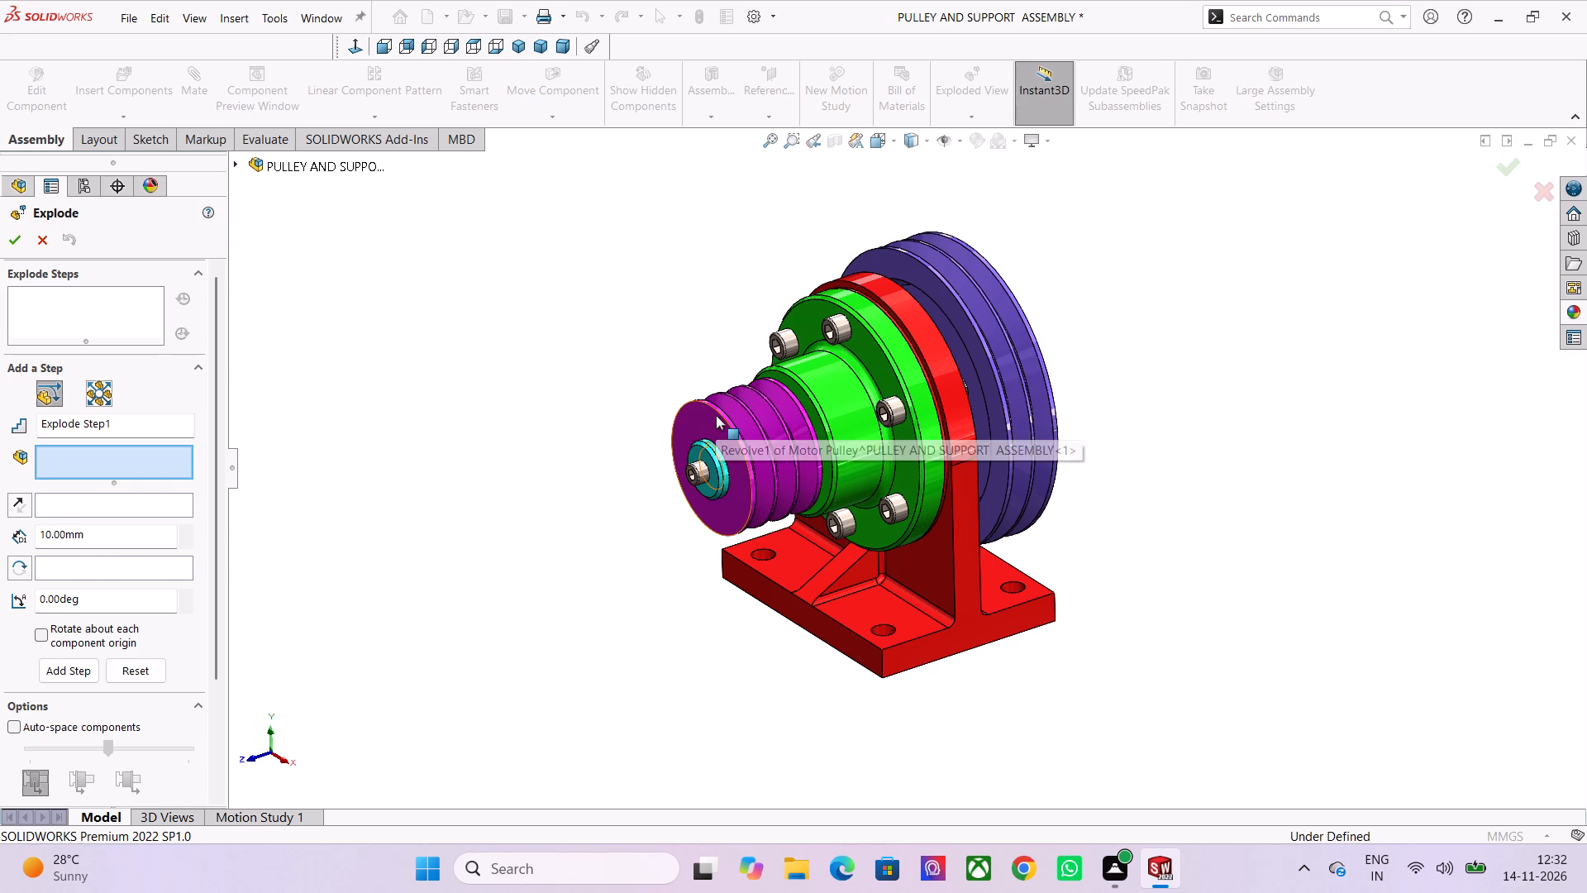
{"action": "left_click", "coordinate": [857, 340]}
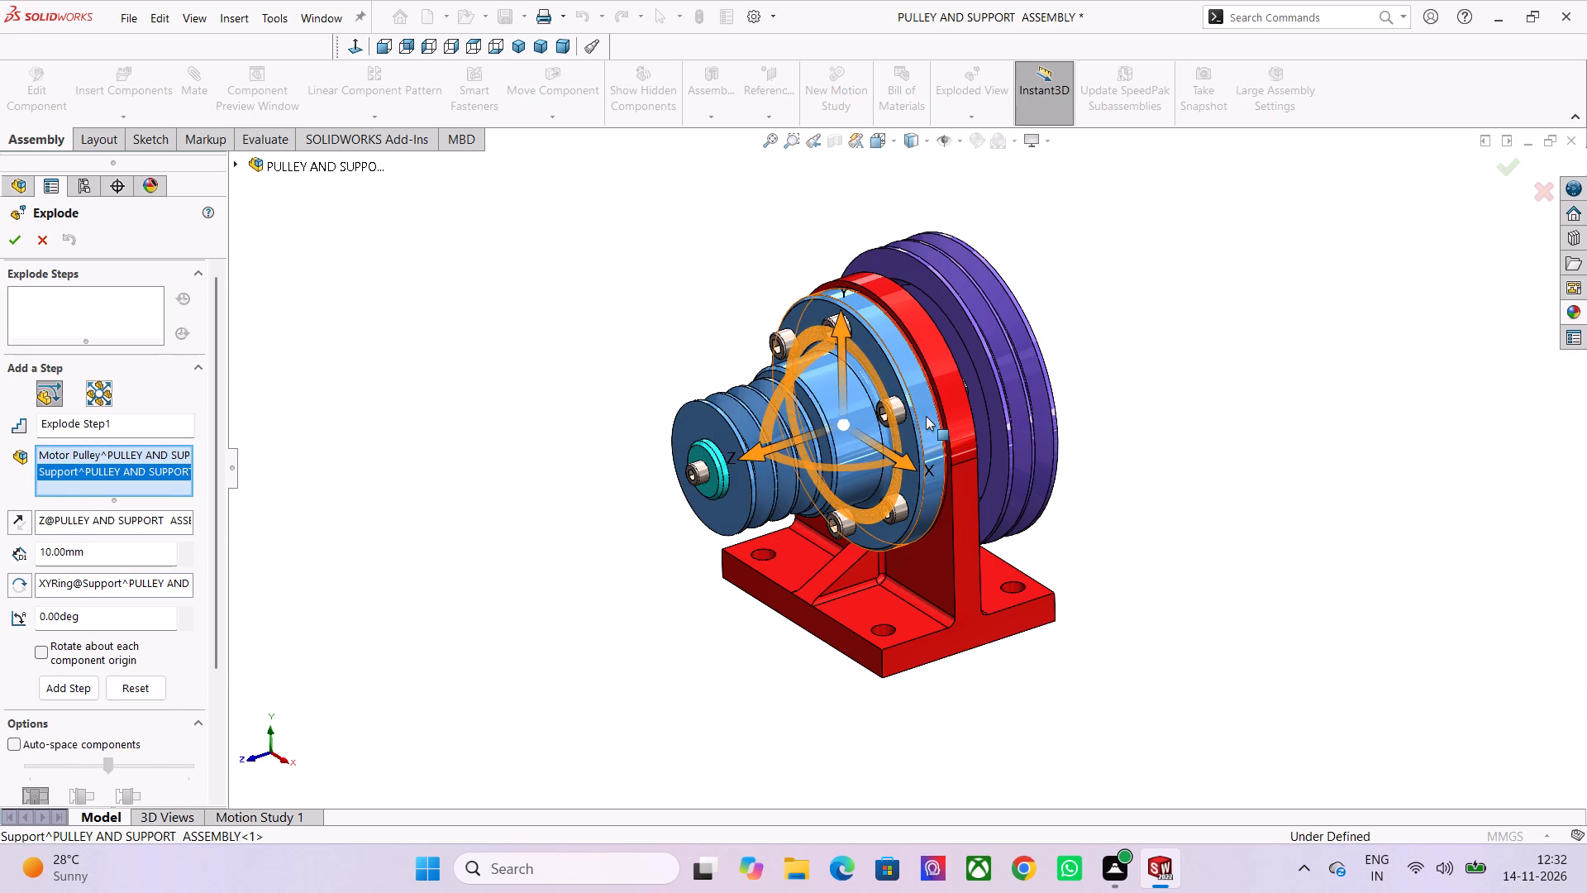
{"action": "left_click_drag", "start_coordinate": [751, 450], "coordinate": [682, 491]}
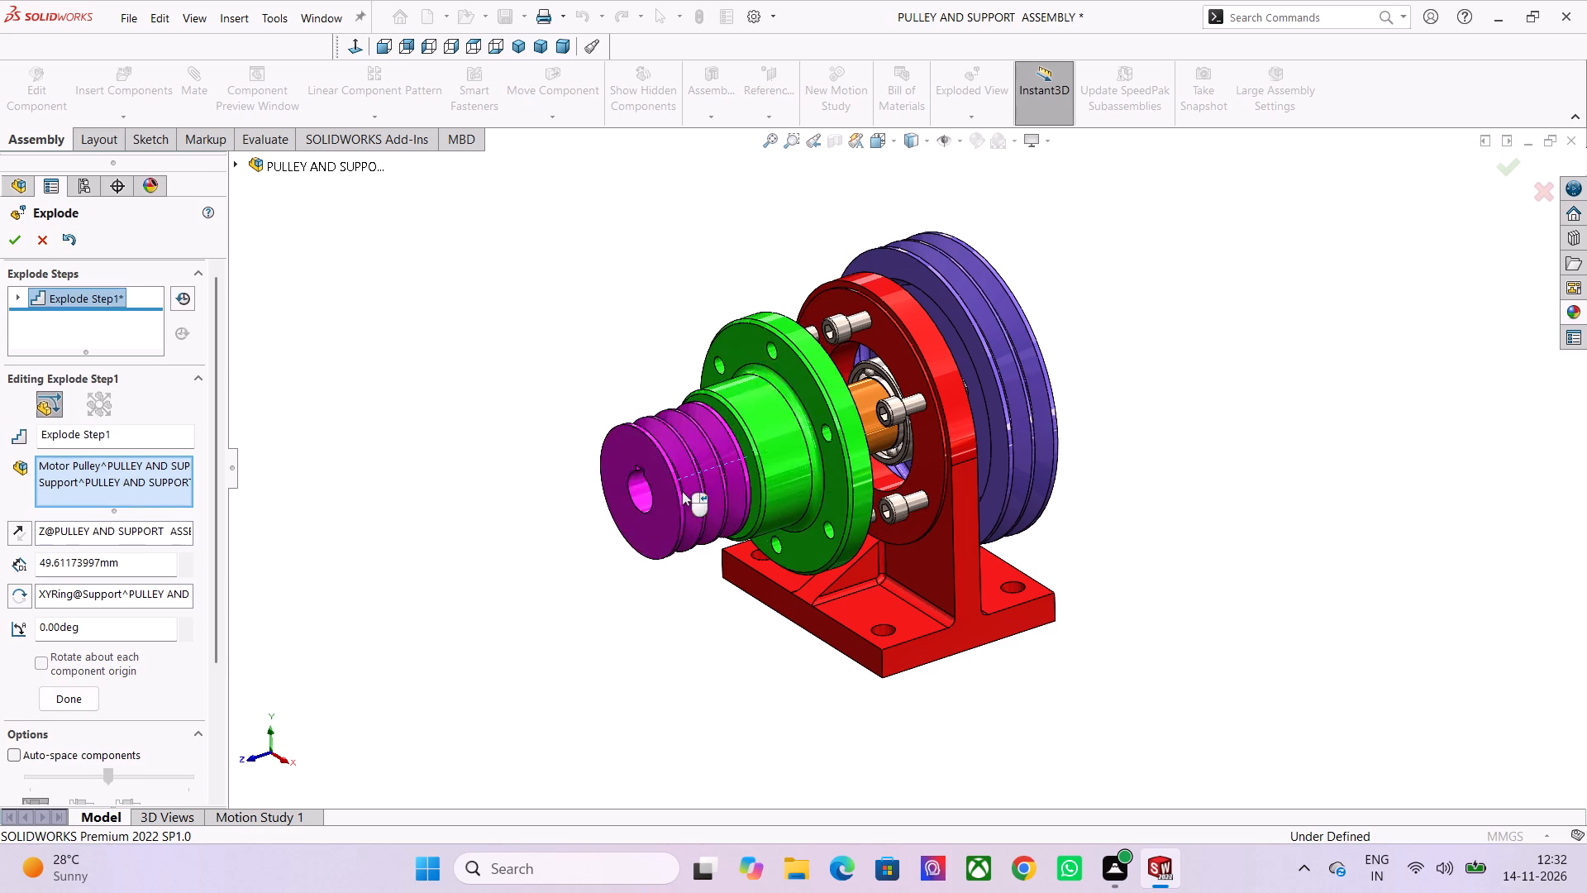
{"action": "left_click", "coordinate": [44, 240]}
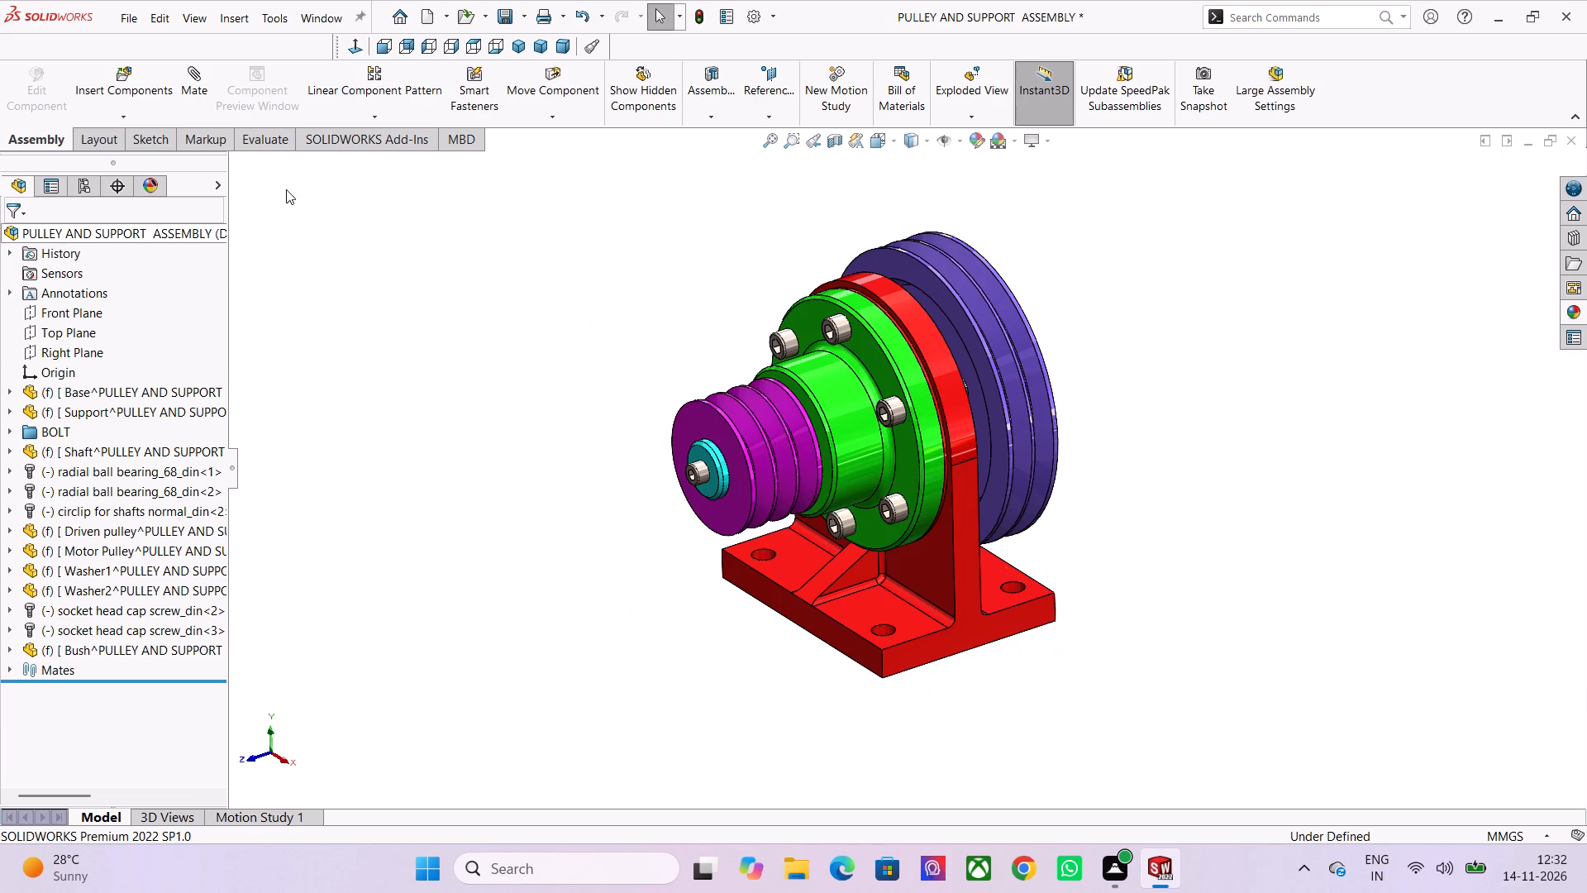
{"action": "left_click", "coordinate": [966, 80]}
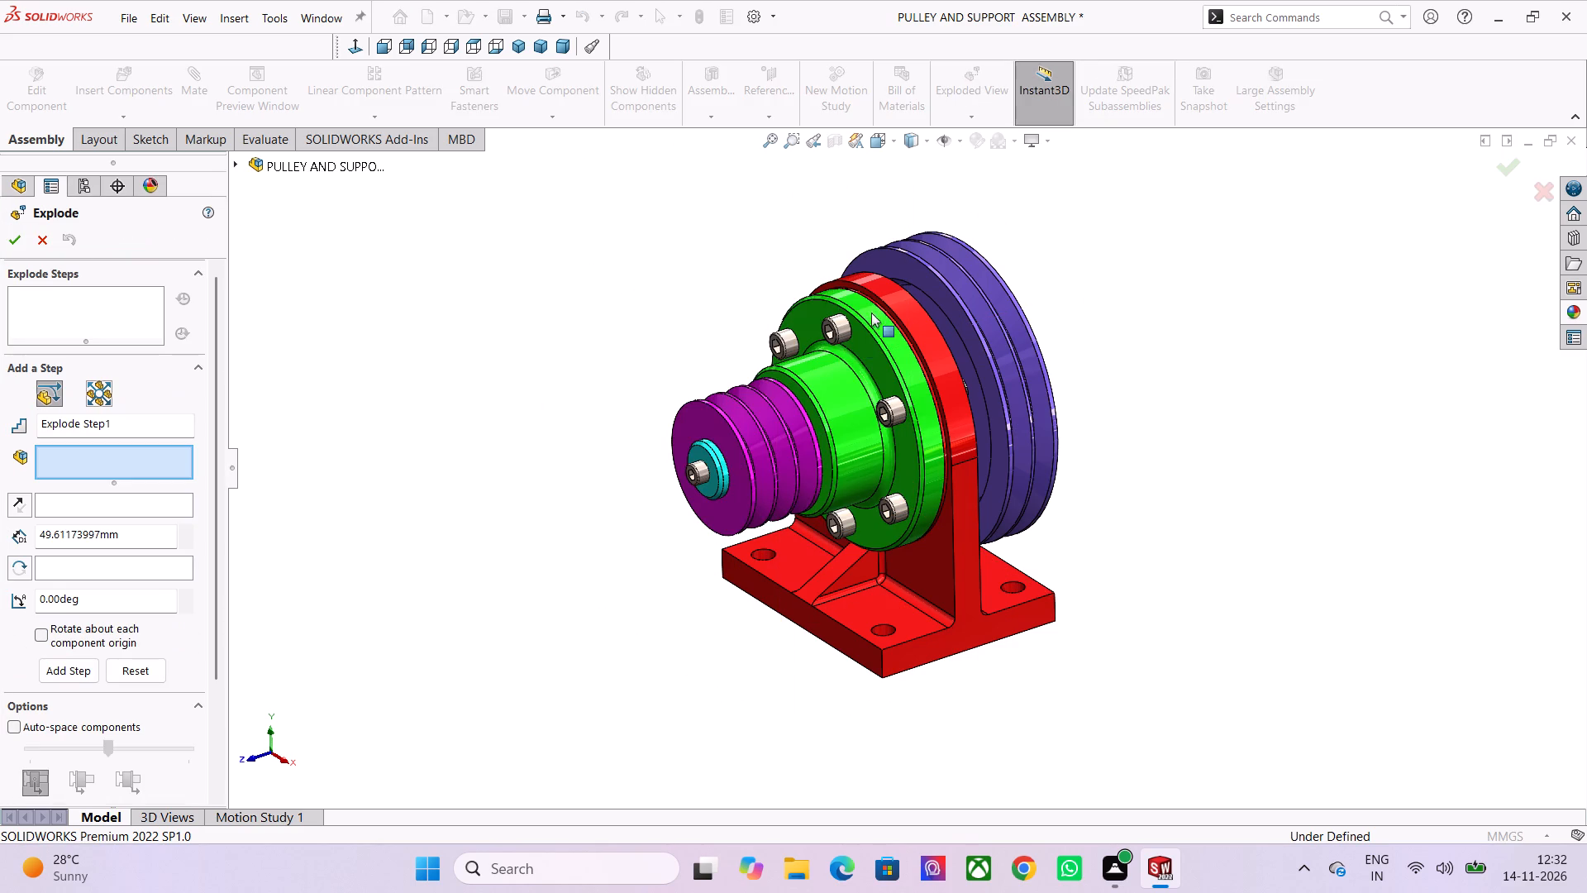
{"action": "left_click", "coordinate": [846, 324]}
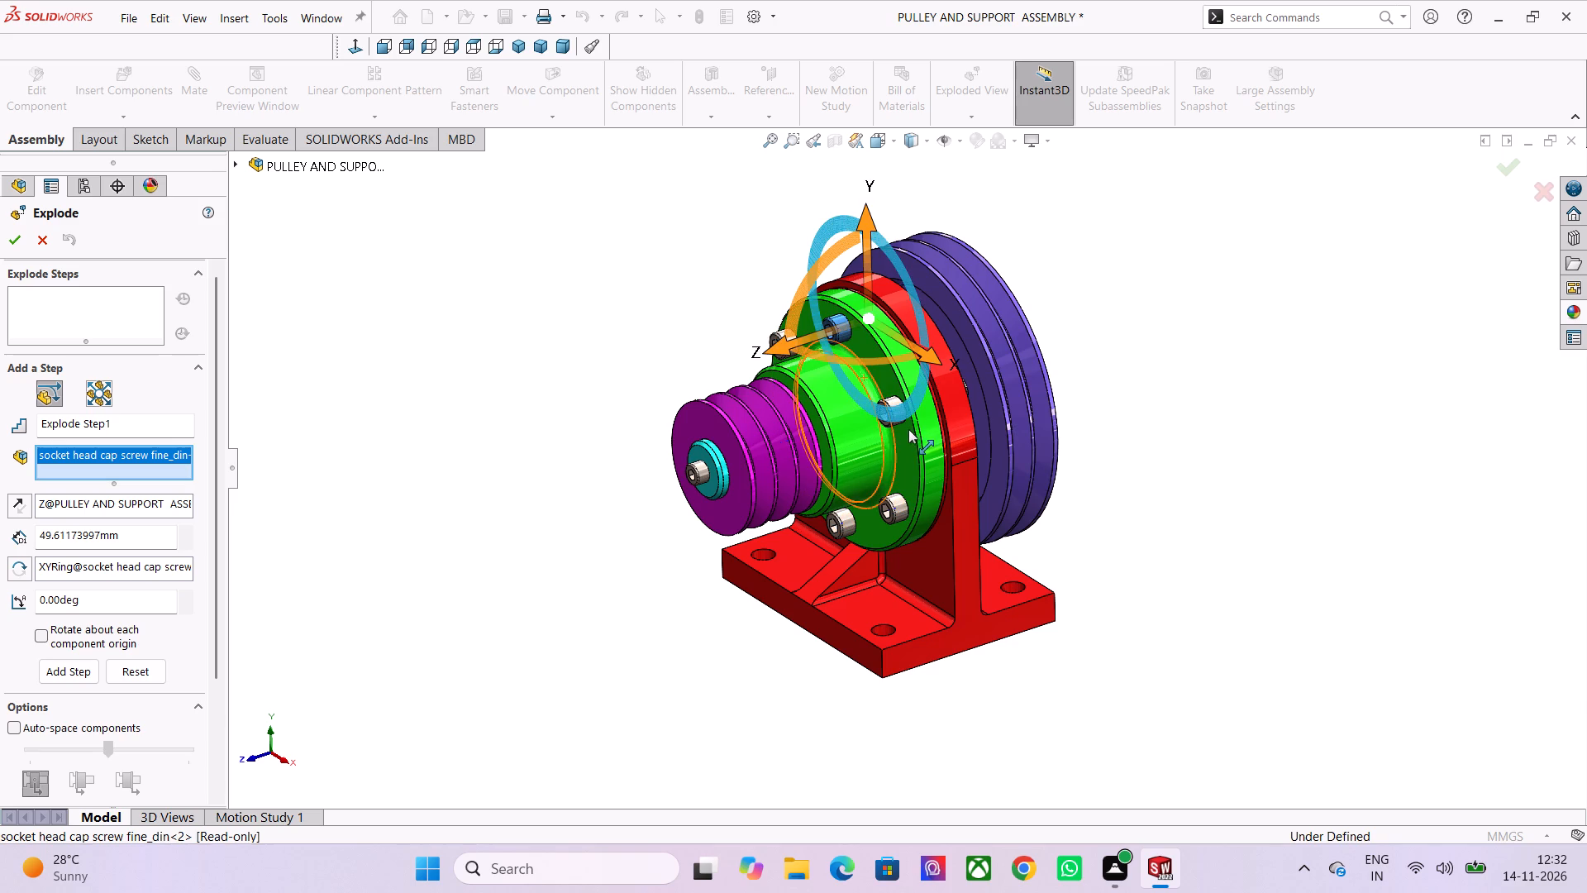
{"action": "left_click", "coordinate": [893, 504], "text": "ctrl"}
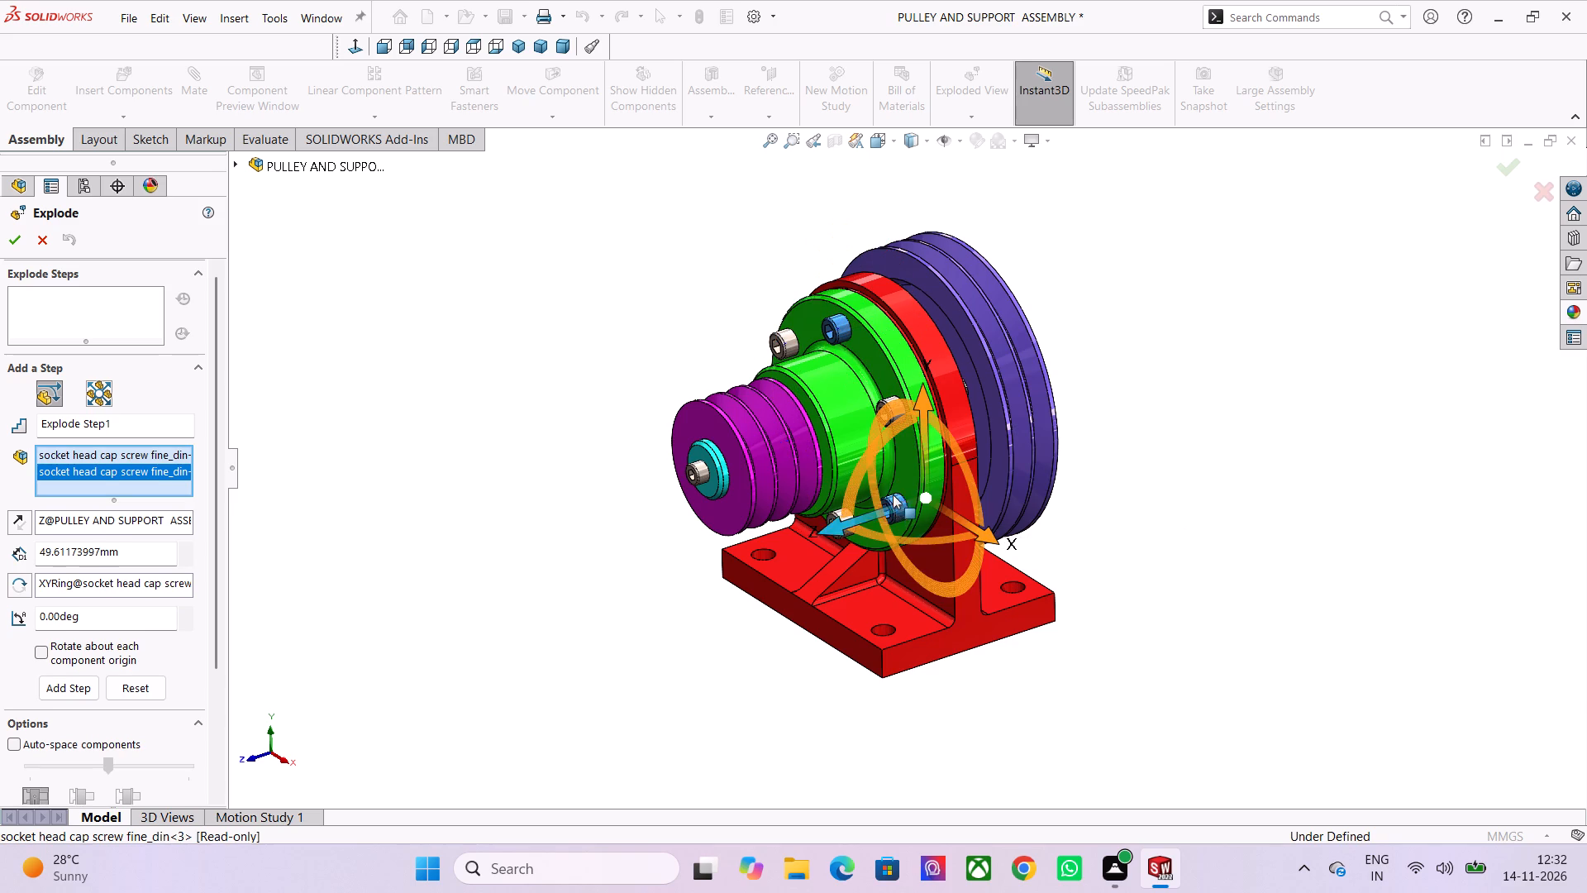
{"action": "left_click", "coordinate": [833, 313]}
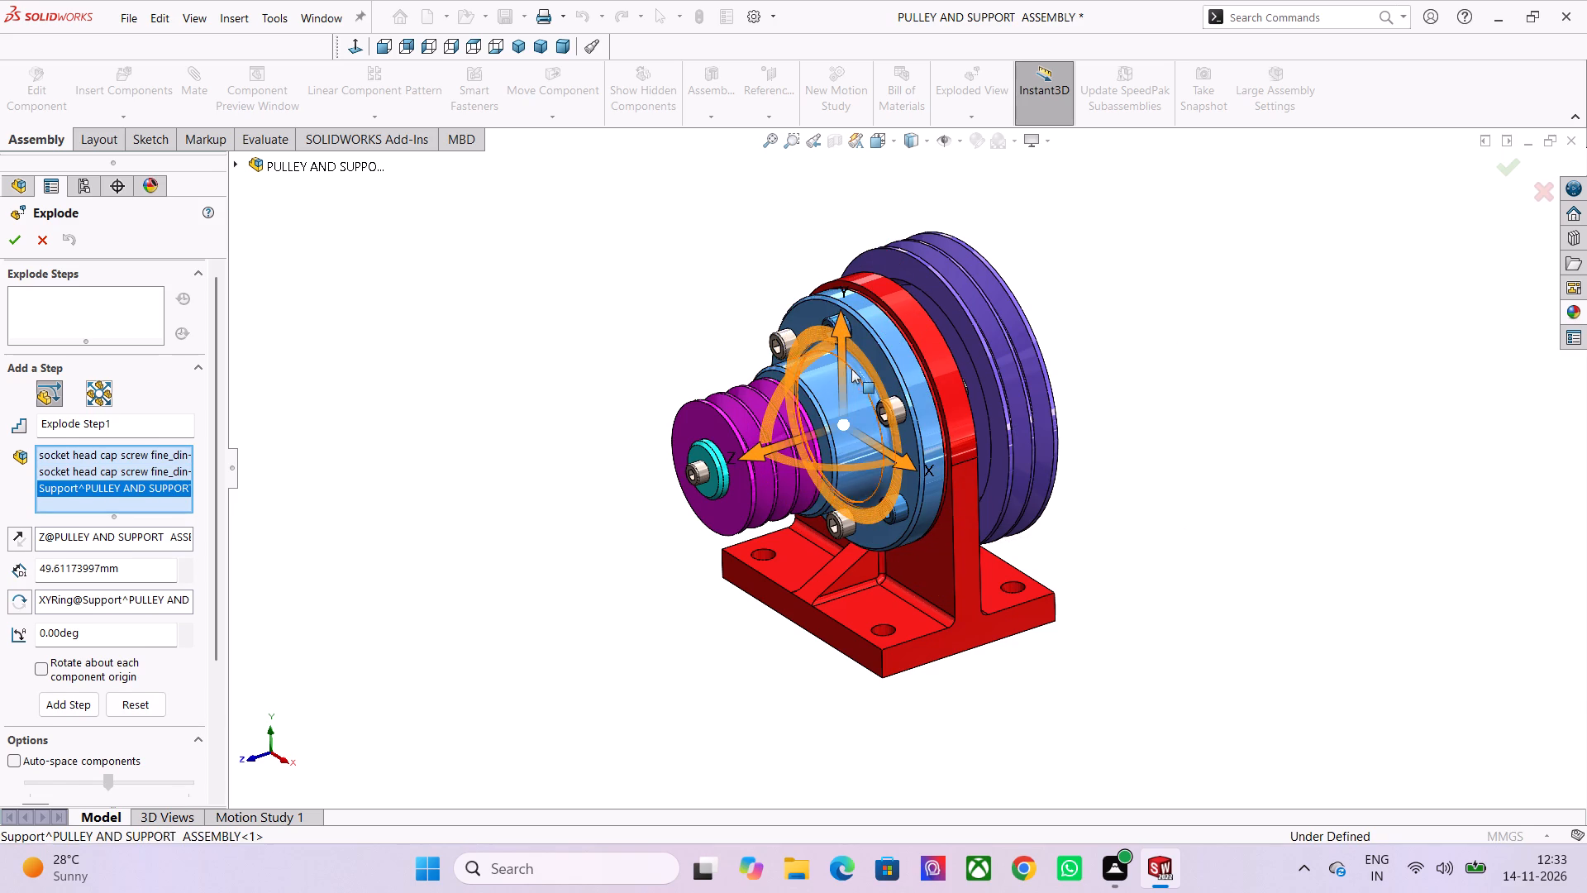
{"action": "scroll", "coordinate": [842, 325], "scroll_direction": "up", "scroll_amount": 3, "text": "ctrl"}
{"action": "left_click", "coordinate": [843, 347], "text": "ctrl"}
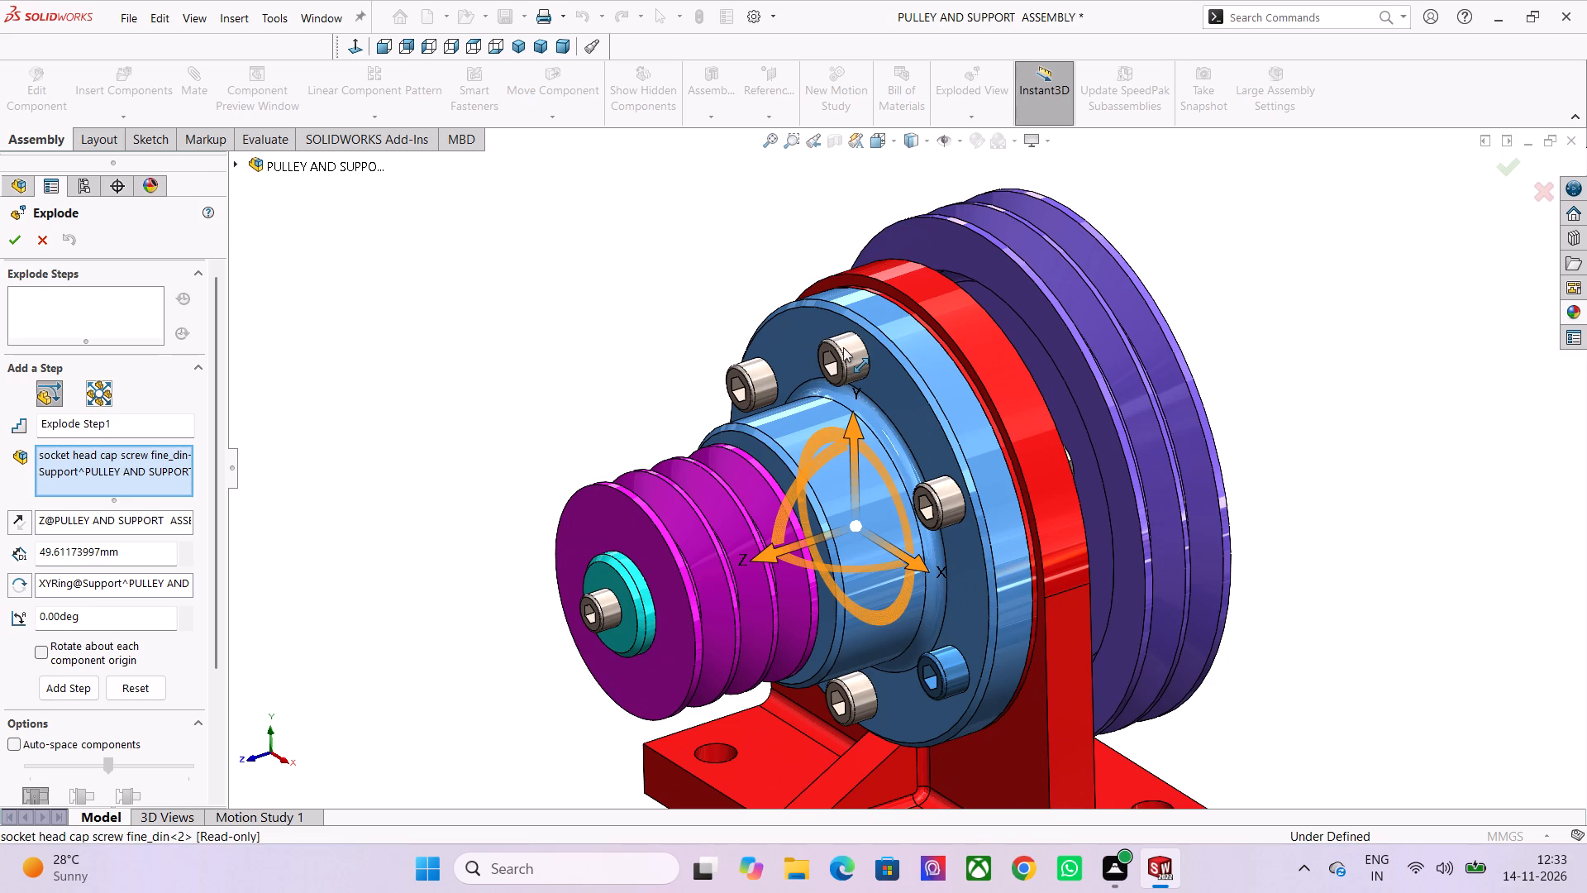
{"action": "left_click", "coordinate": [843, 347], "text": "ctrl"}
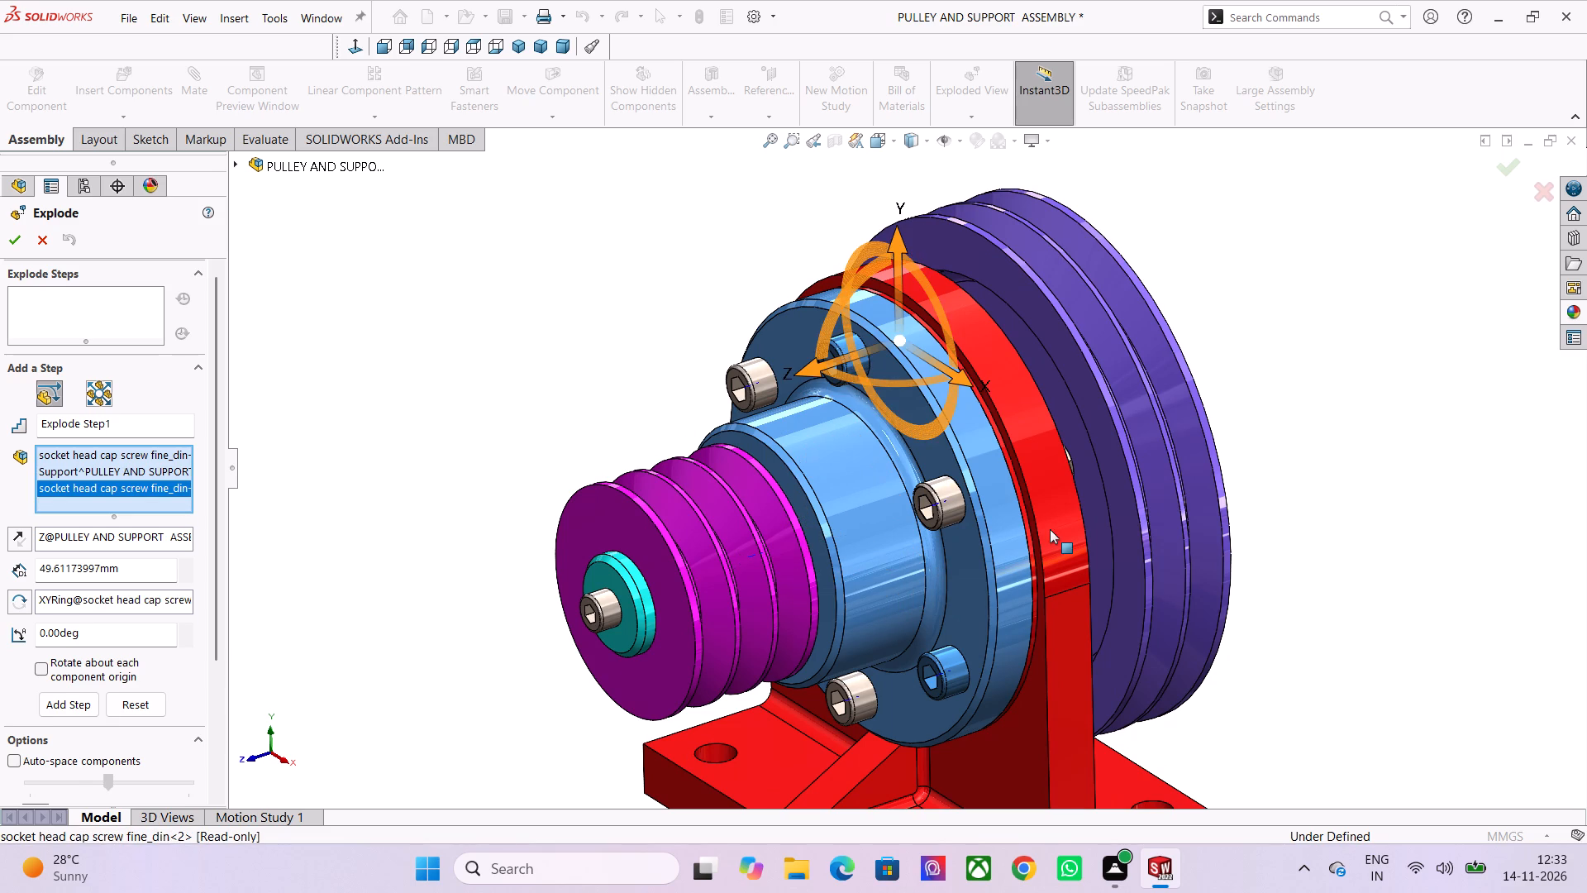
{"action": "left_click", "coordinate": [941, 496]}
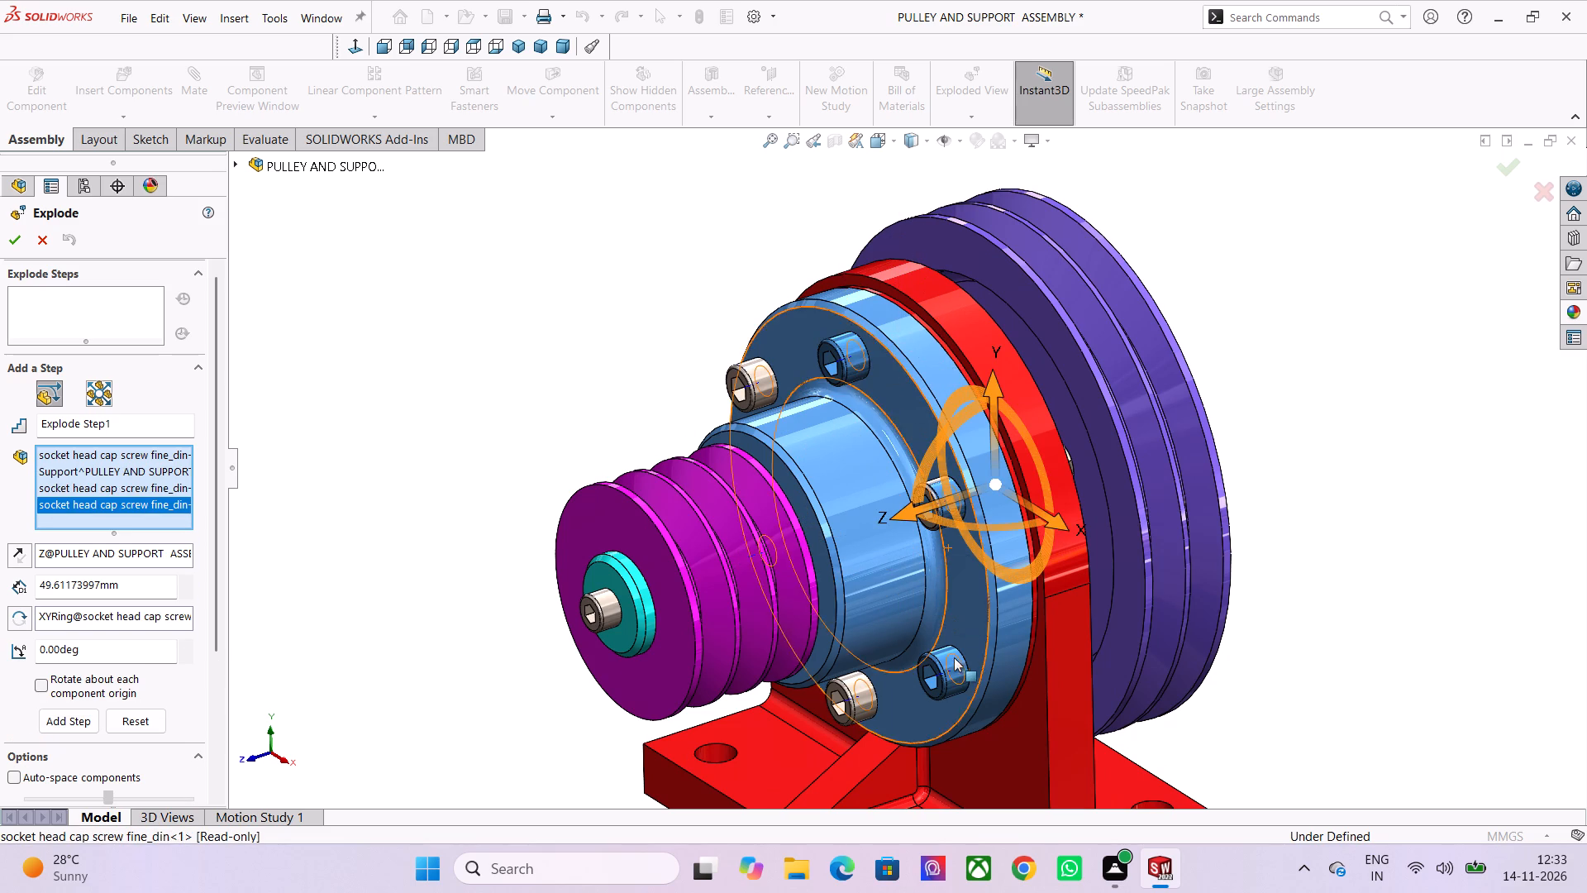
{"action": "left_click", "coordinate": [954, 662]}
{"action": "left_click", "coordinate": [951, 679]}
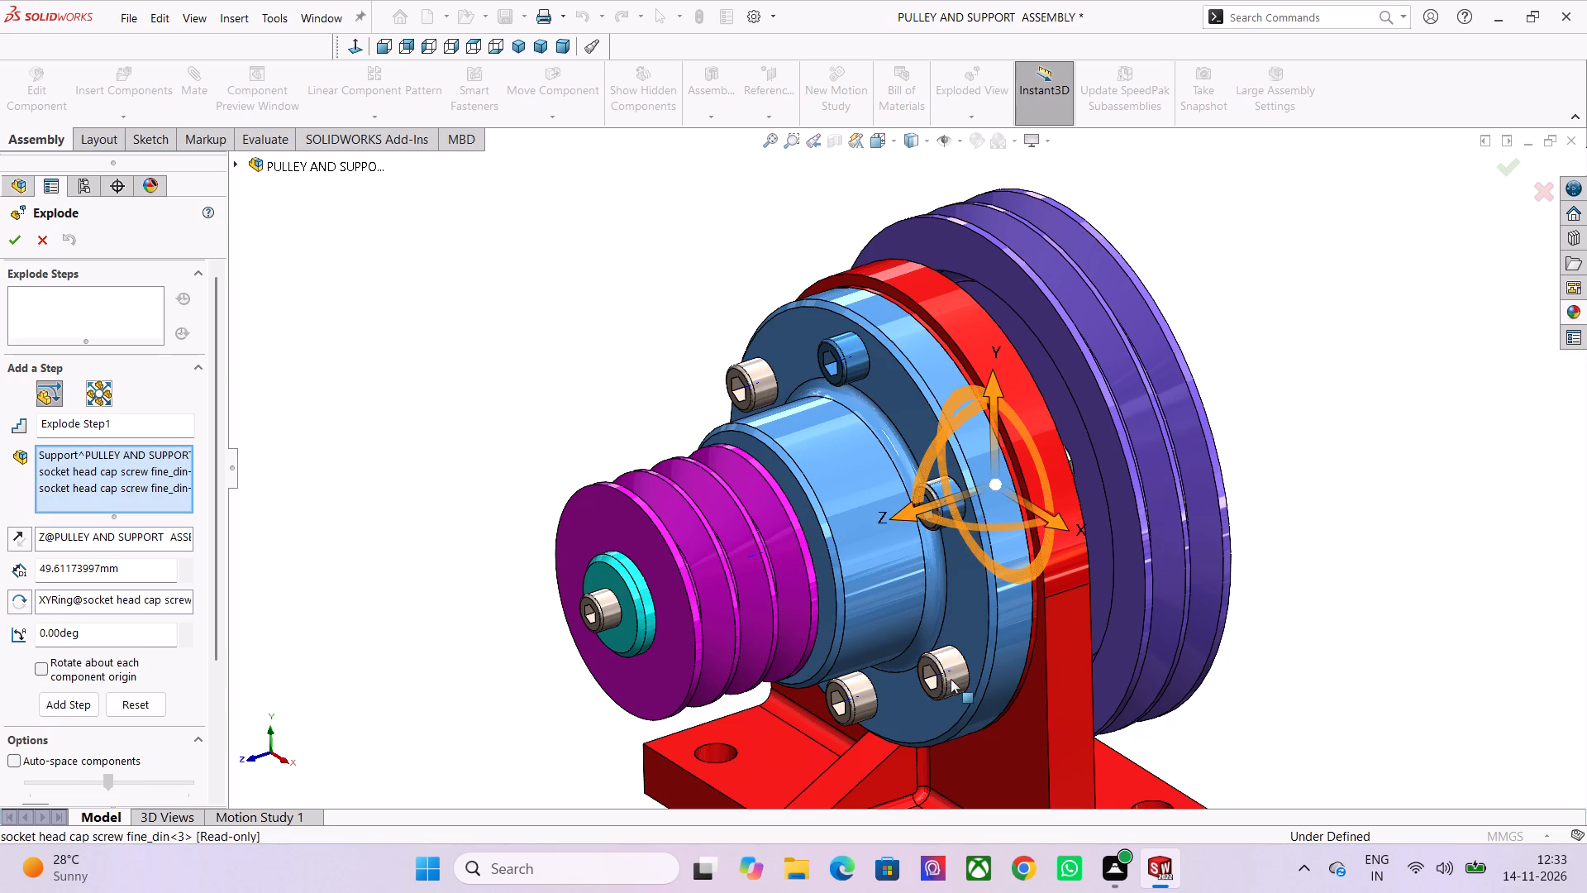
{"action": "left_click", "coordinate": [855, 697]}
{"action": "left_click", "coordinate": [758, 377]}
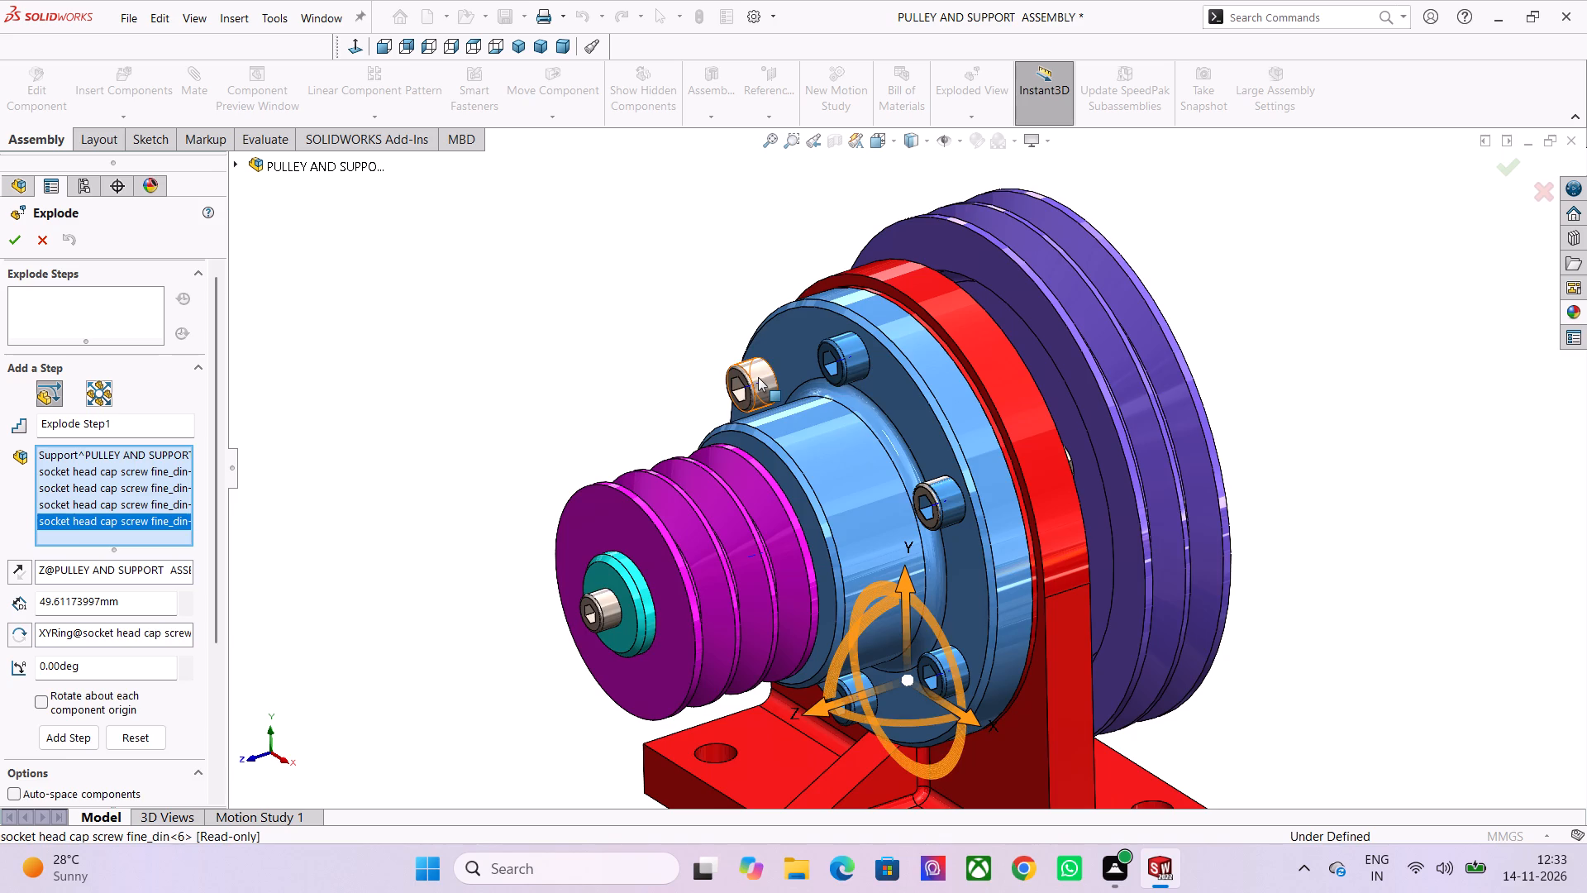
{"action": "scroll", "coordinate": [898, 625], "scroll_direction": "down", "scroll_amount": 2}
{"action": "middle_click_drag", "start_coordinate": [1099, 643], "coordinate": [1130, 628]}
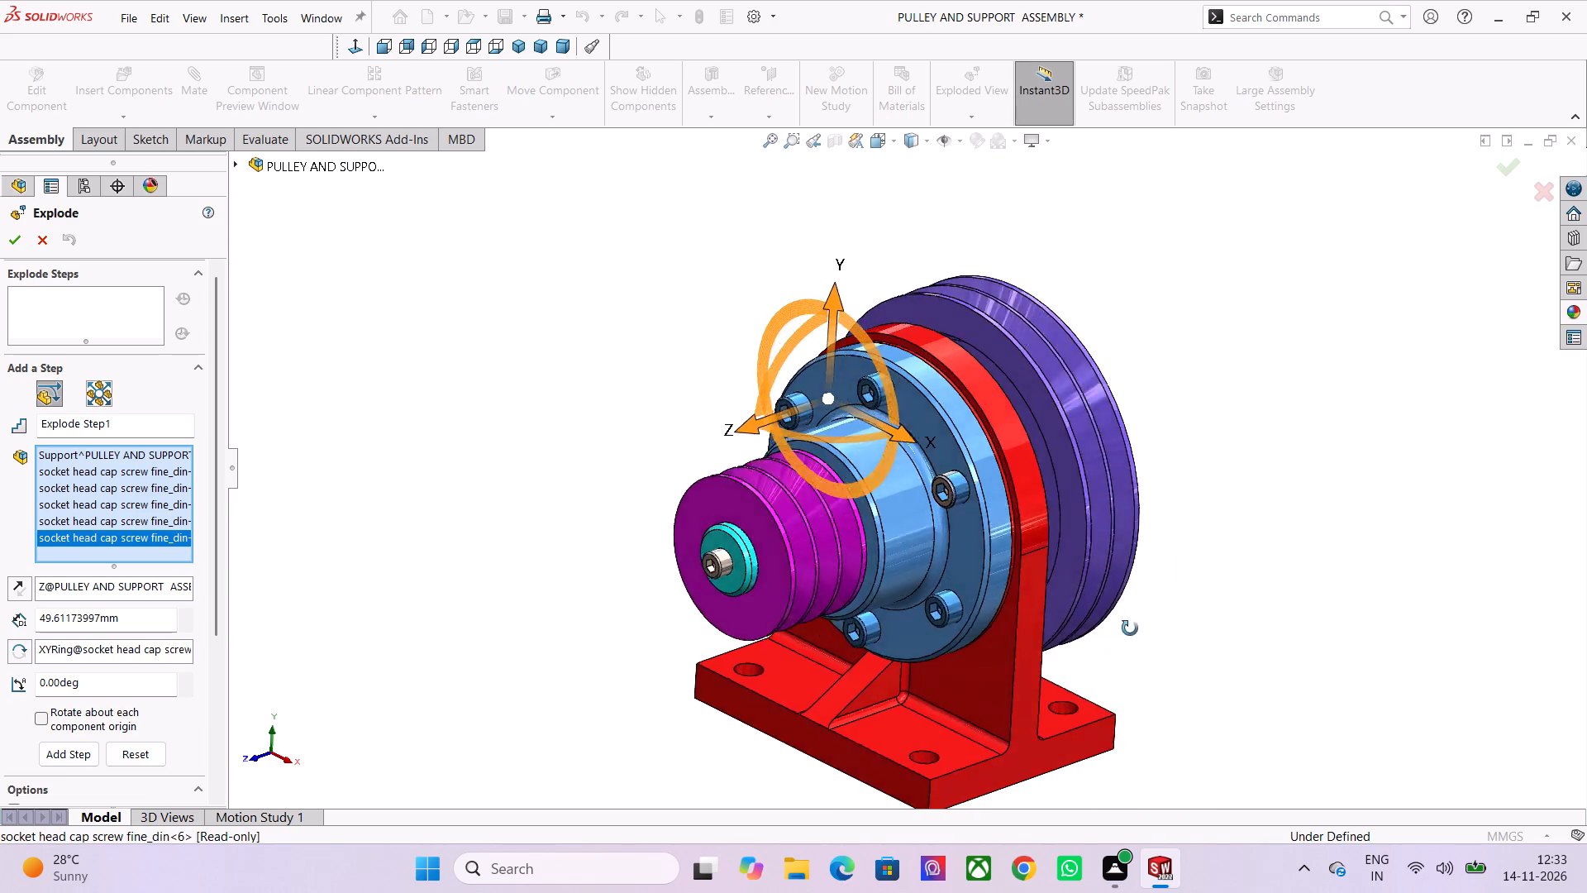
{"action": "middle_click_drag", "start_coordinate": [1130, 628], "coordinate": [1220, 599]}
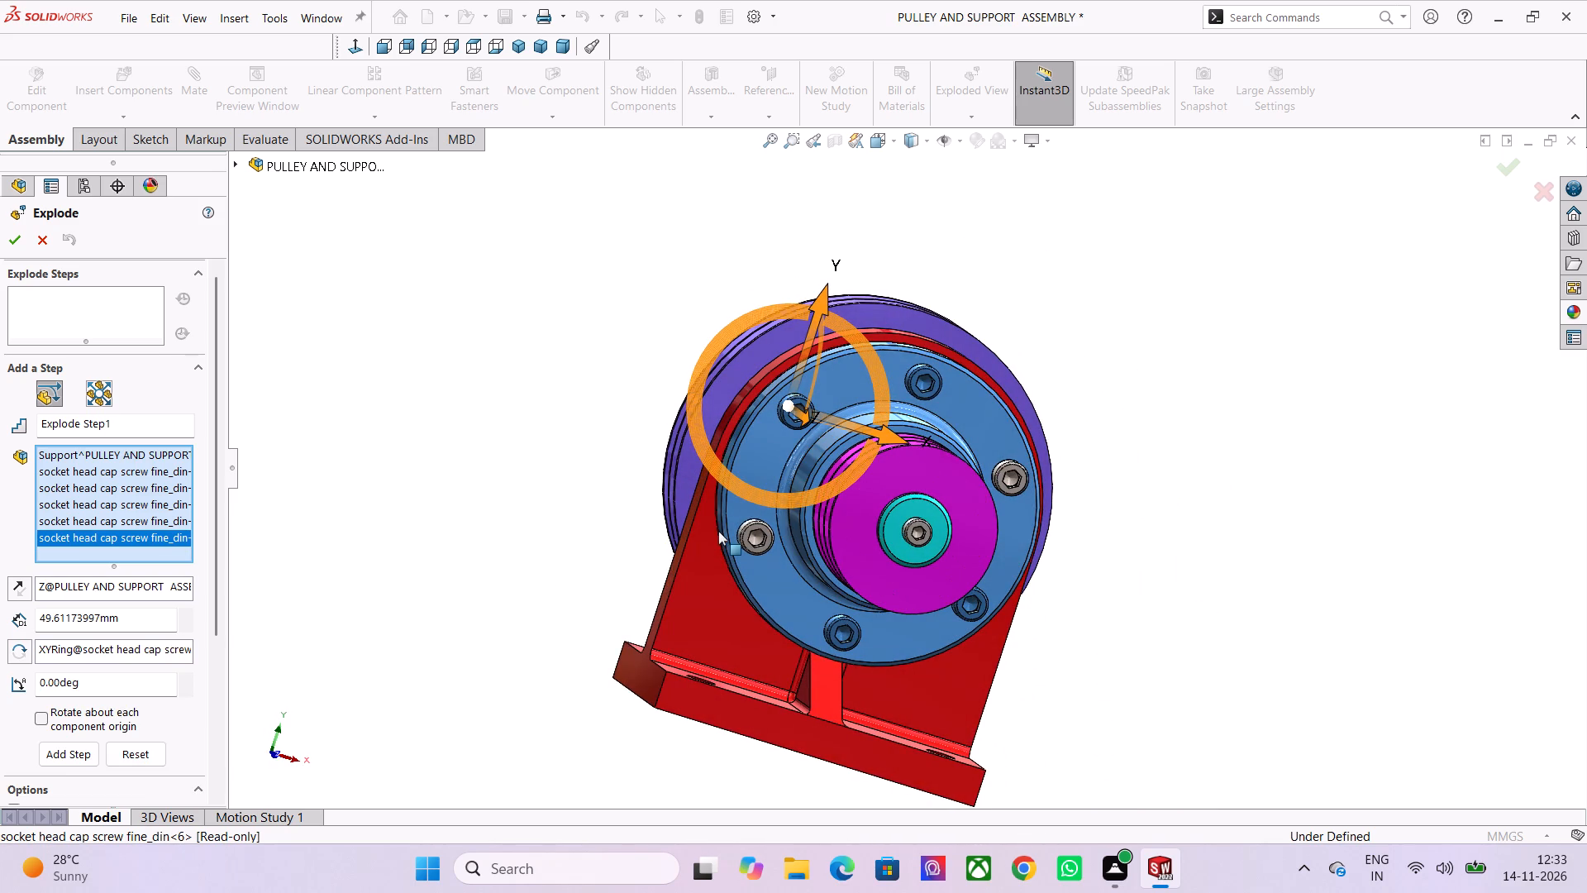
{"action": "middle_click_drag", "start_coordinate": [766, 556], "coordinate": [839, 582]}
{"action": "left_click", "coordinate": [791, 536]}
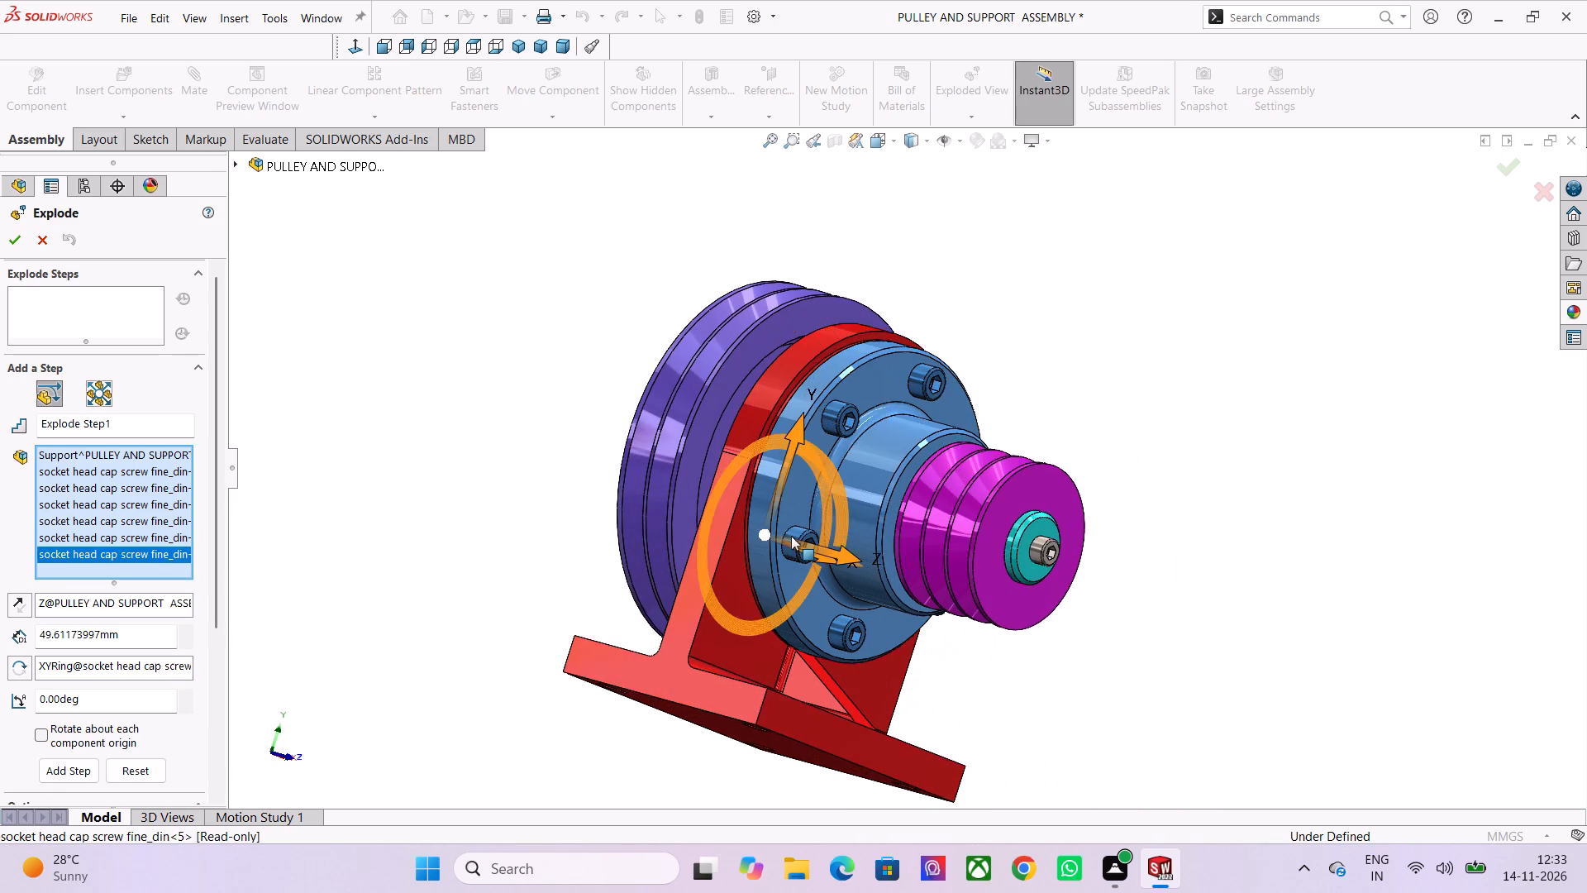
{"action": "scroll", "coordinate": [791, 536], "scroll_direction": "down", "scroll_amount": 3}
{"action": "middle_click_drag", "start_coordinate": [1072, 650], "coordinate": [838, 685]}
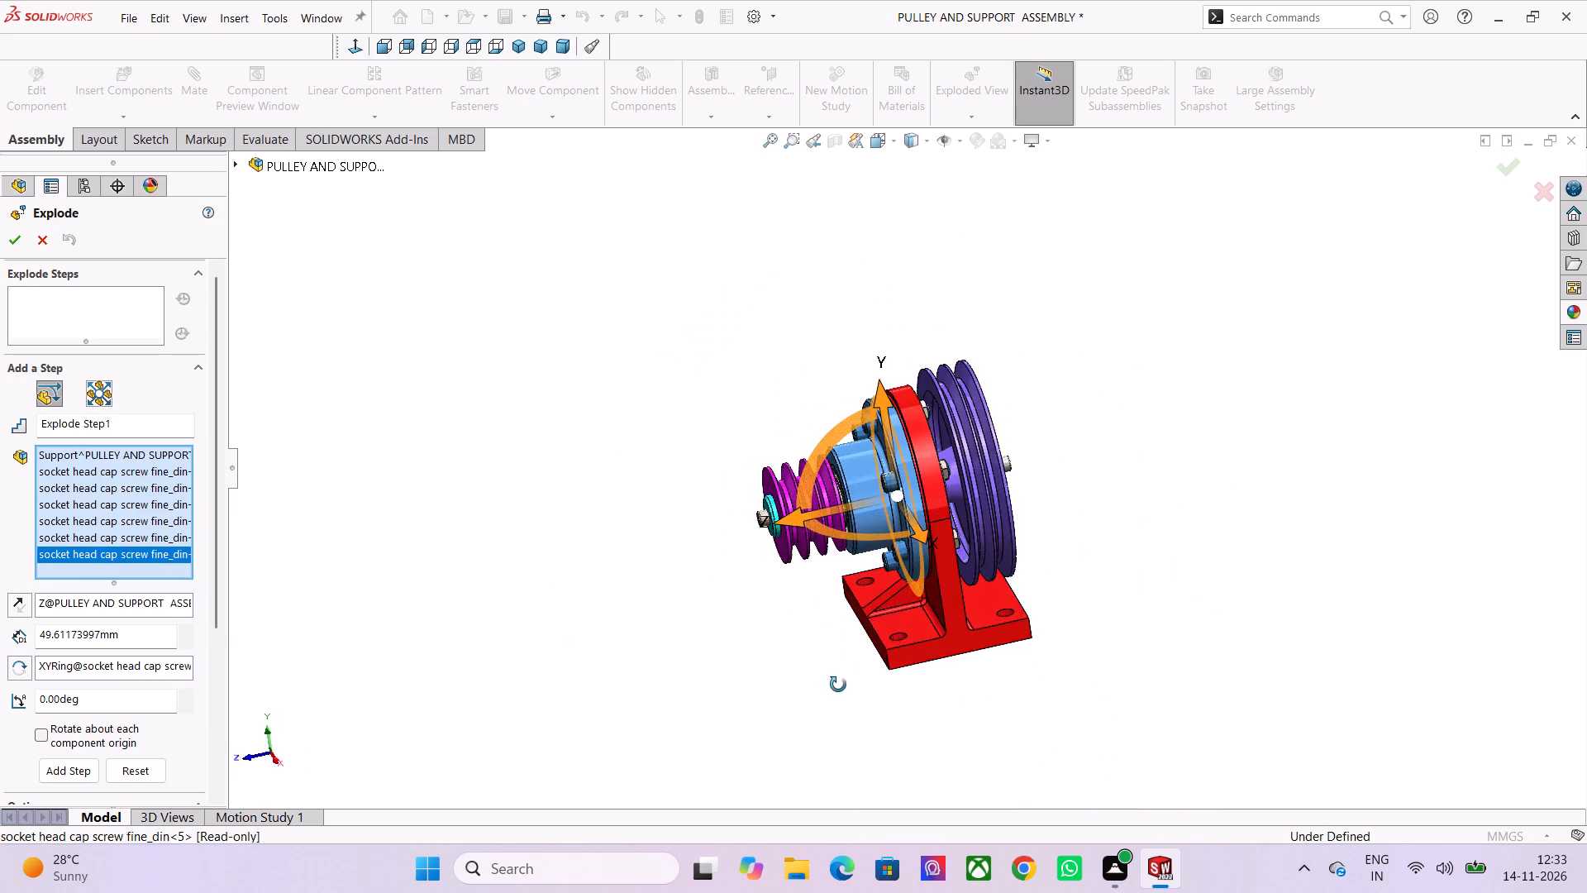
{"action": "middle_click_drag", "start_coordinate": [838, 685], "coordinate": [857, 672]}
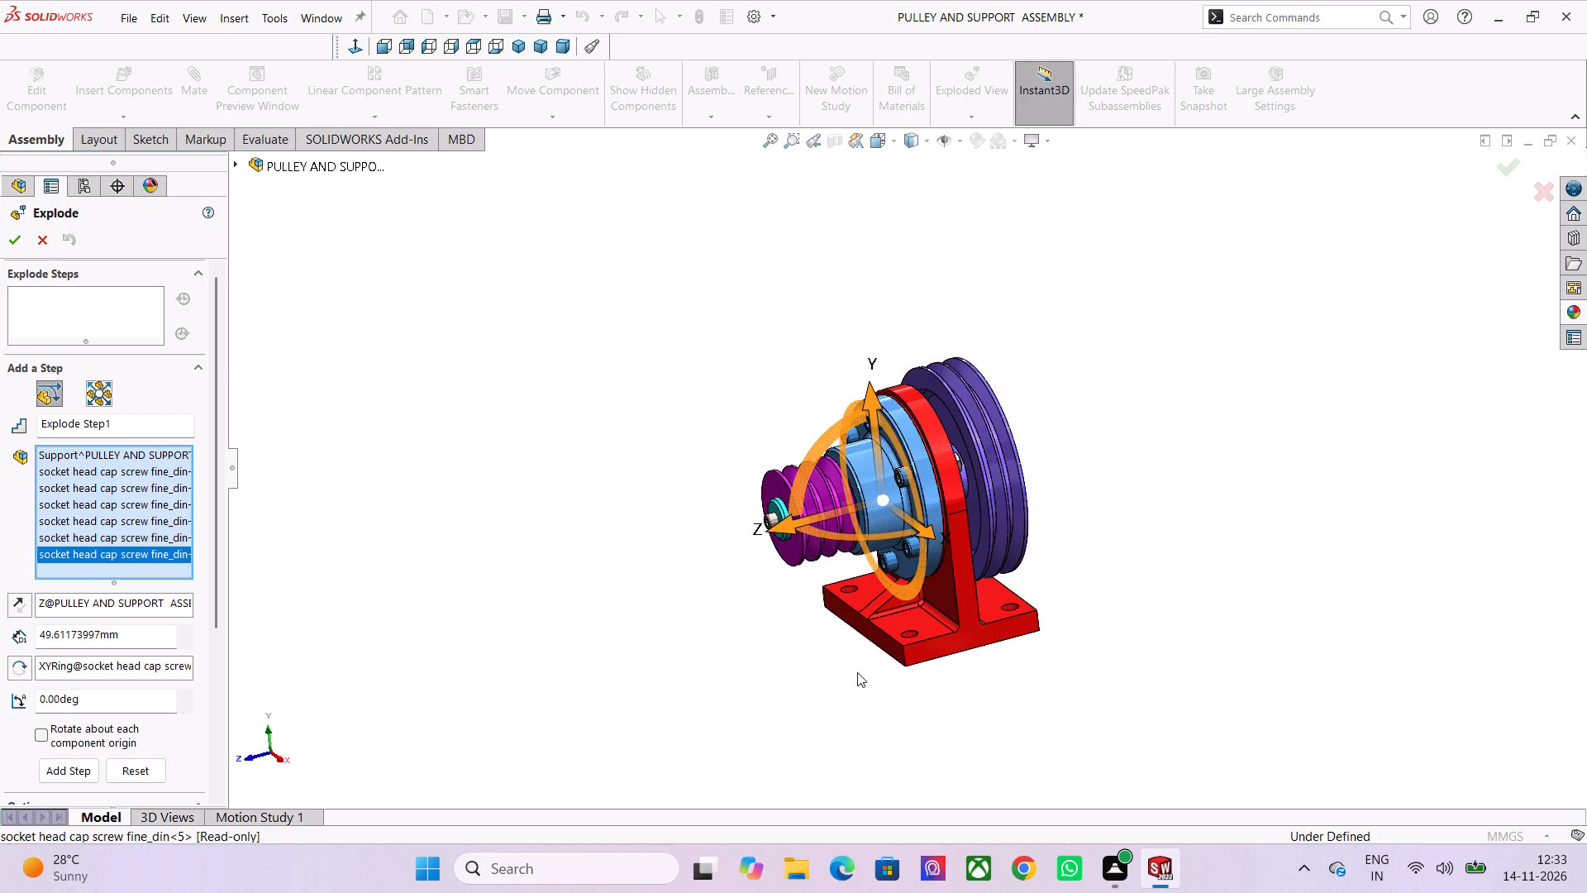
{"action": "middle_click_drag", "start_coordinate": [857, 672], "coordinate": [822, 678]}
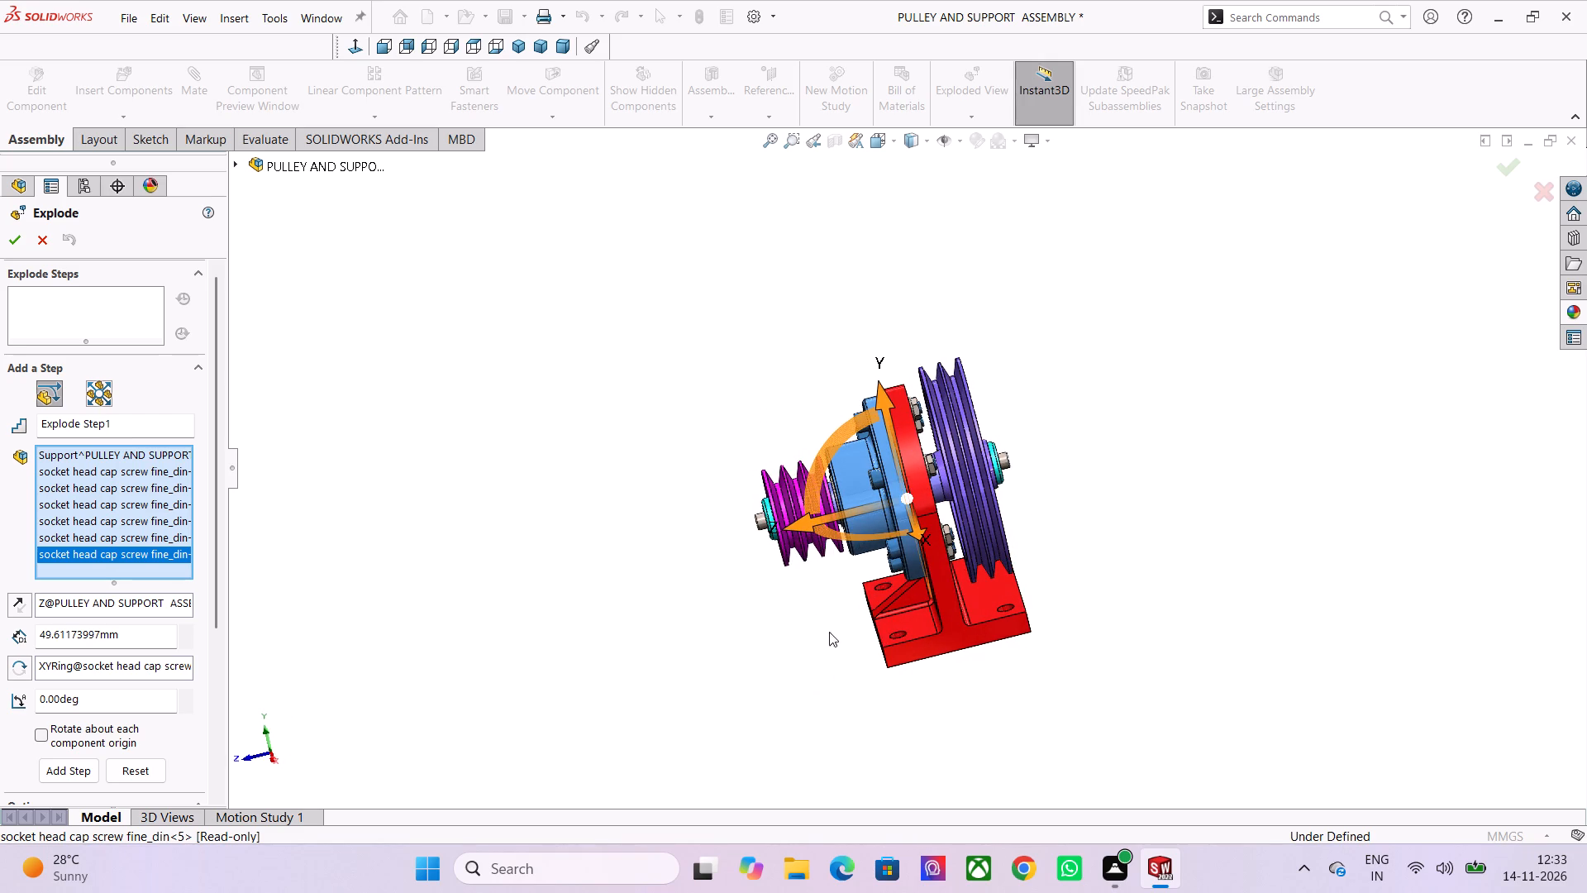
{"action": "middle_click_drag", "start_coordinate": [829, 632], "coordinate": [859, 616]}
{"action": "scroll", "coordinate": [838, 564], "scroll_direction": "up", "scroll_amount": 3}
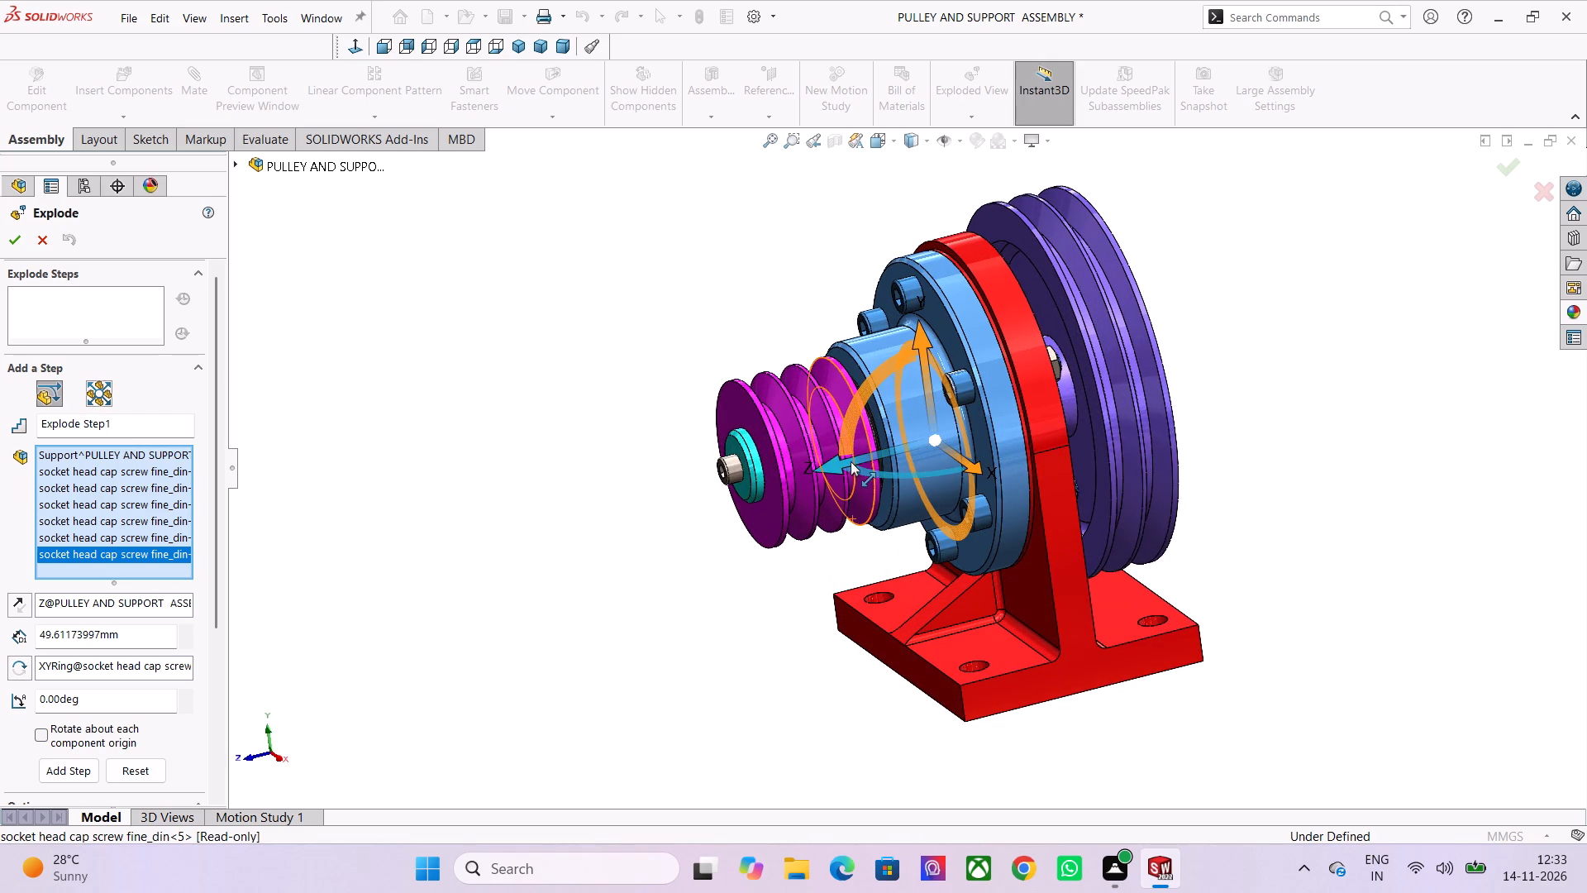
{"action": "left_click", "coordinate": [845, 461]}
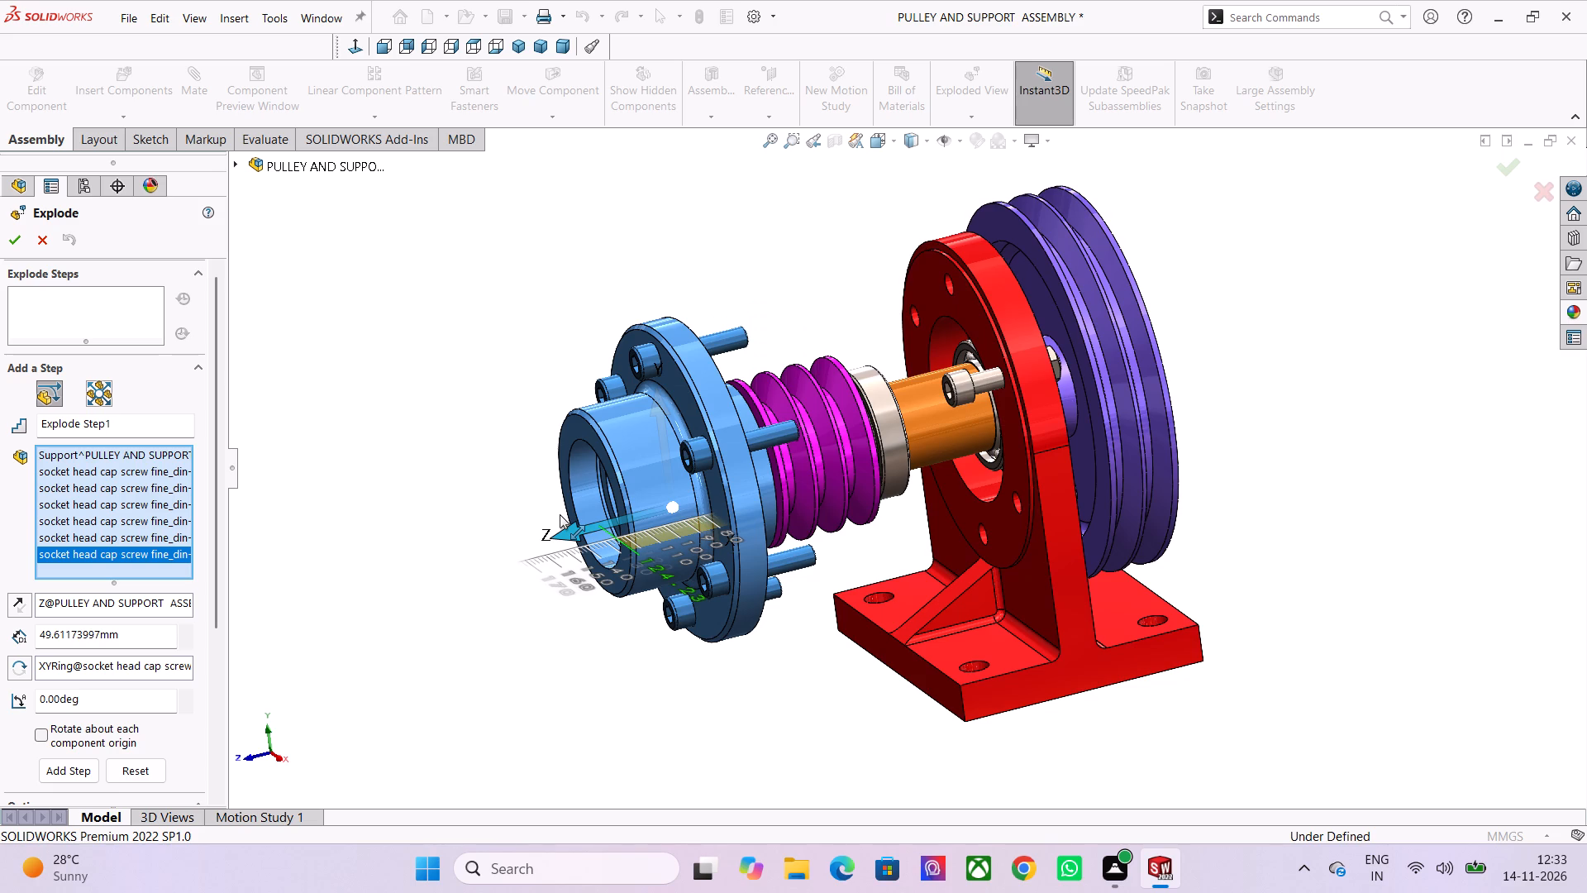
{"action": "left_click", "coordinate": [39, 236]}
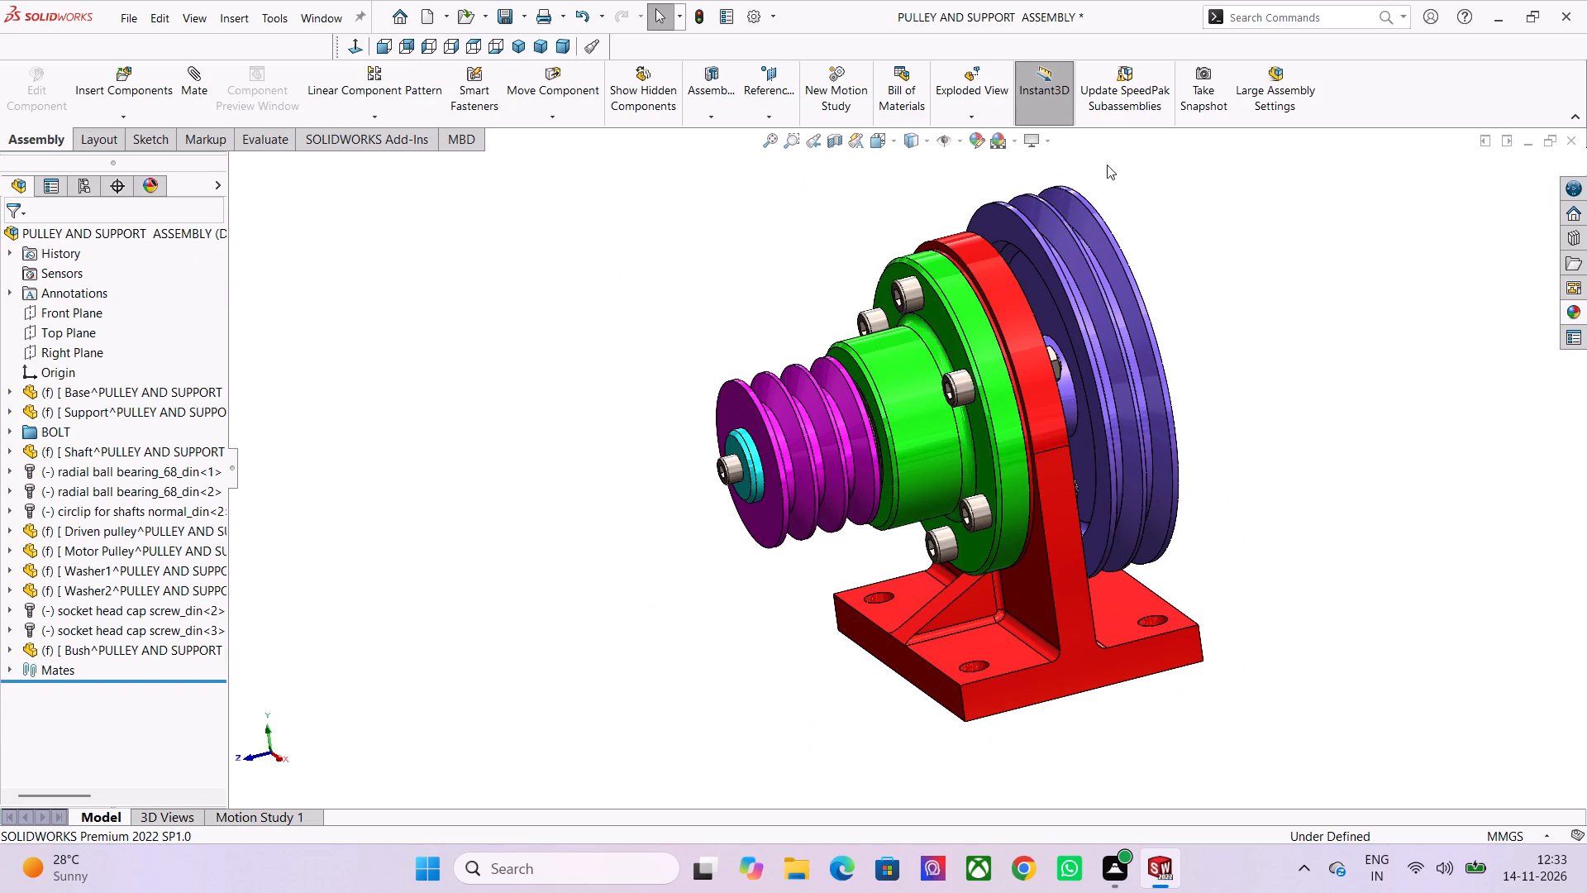
Start an exploded view with the flange's six socket head cap screws and offset them about 0.4 mm along Z.
{"action": "left_click", "coordinate": [969, 88]}
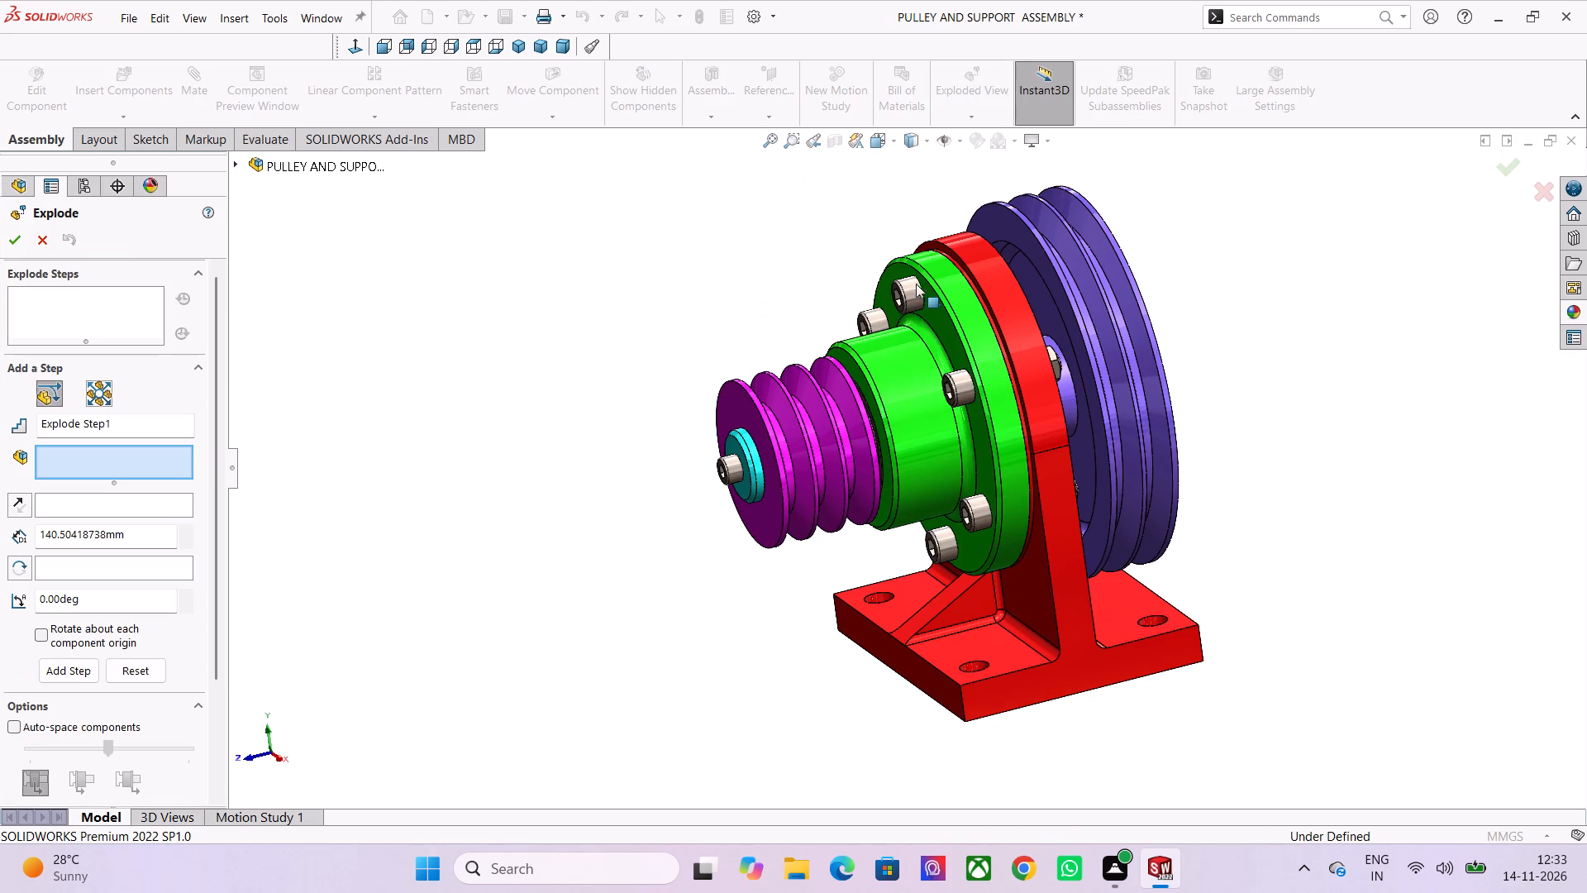
{"action": "left_click", "coordinate": [913, 286]}
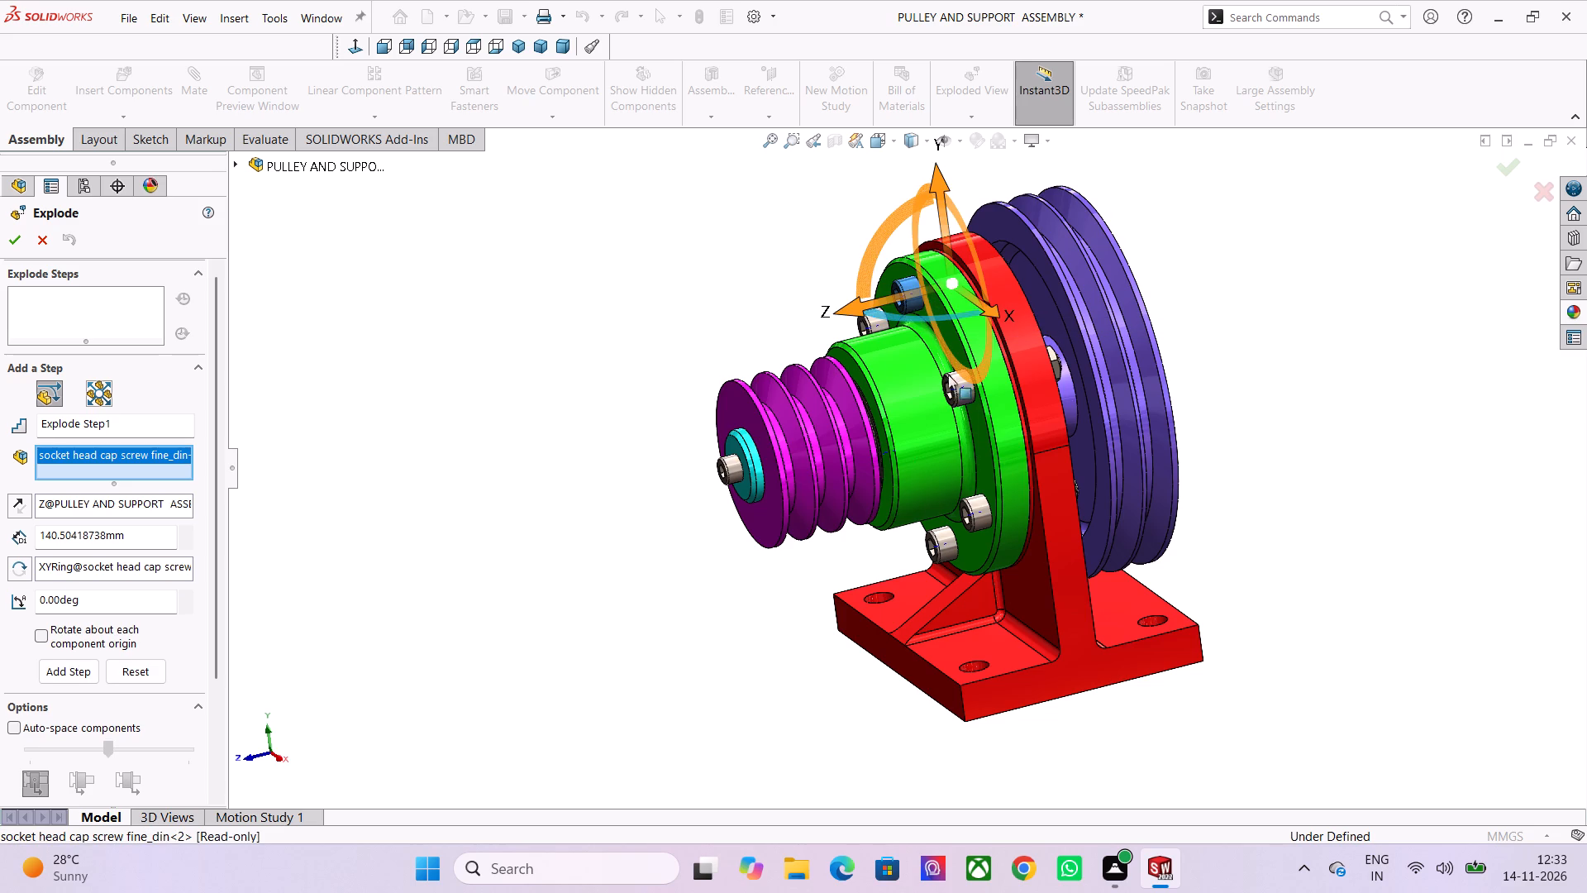
{"action": "left_click", "coordinate": [959, 389]}
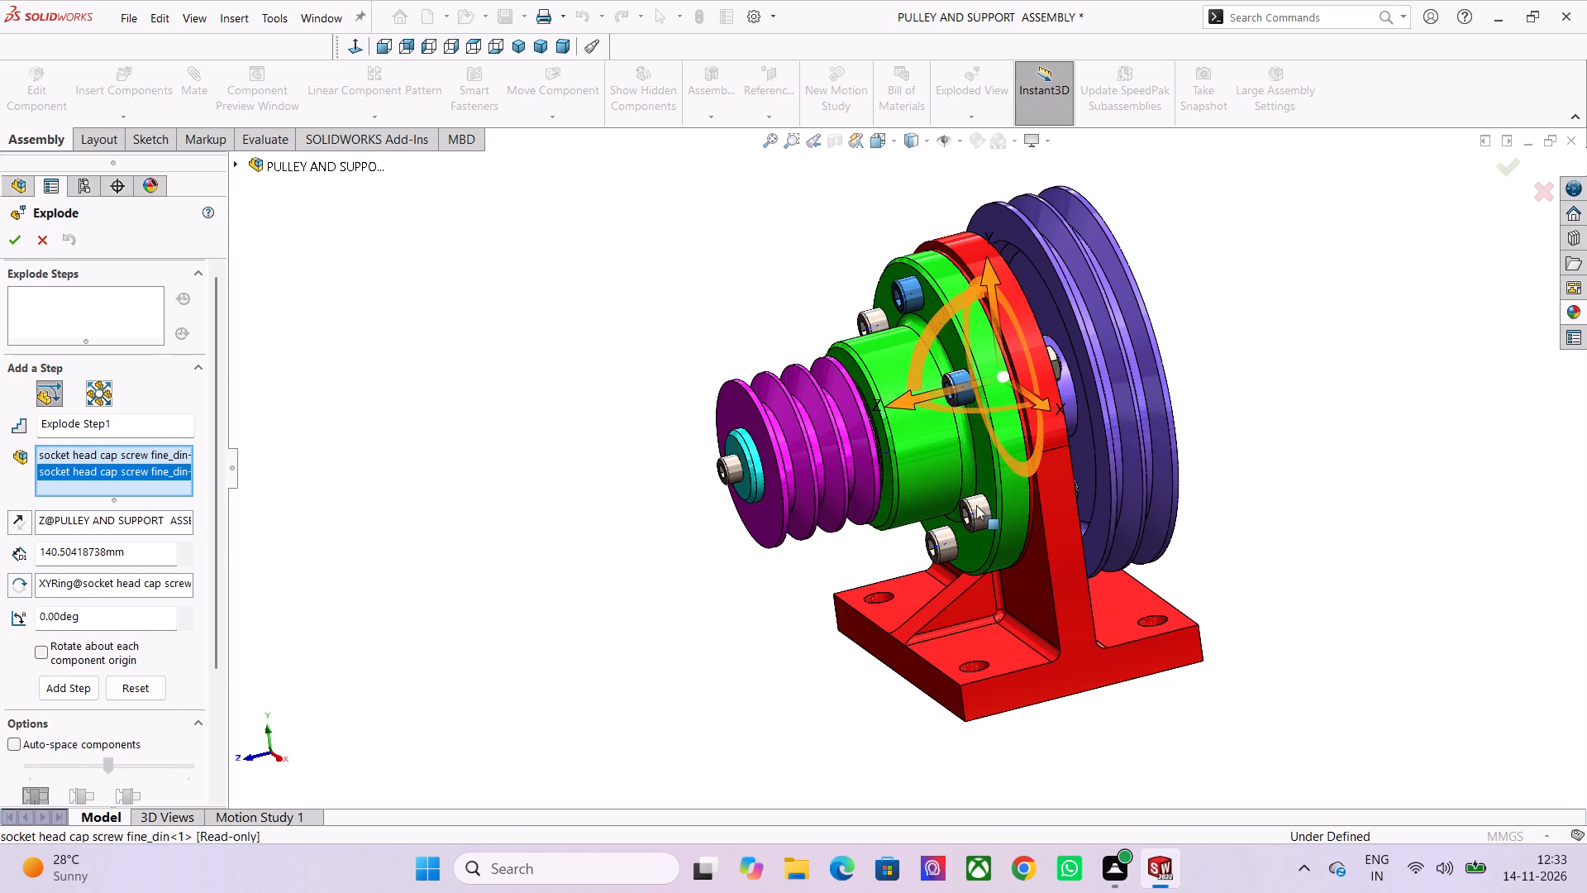
{"action": "left_click", "coordinate": [976, 505]}
{"action": "left_click", "coordinate": [946, 540]}
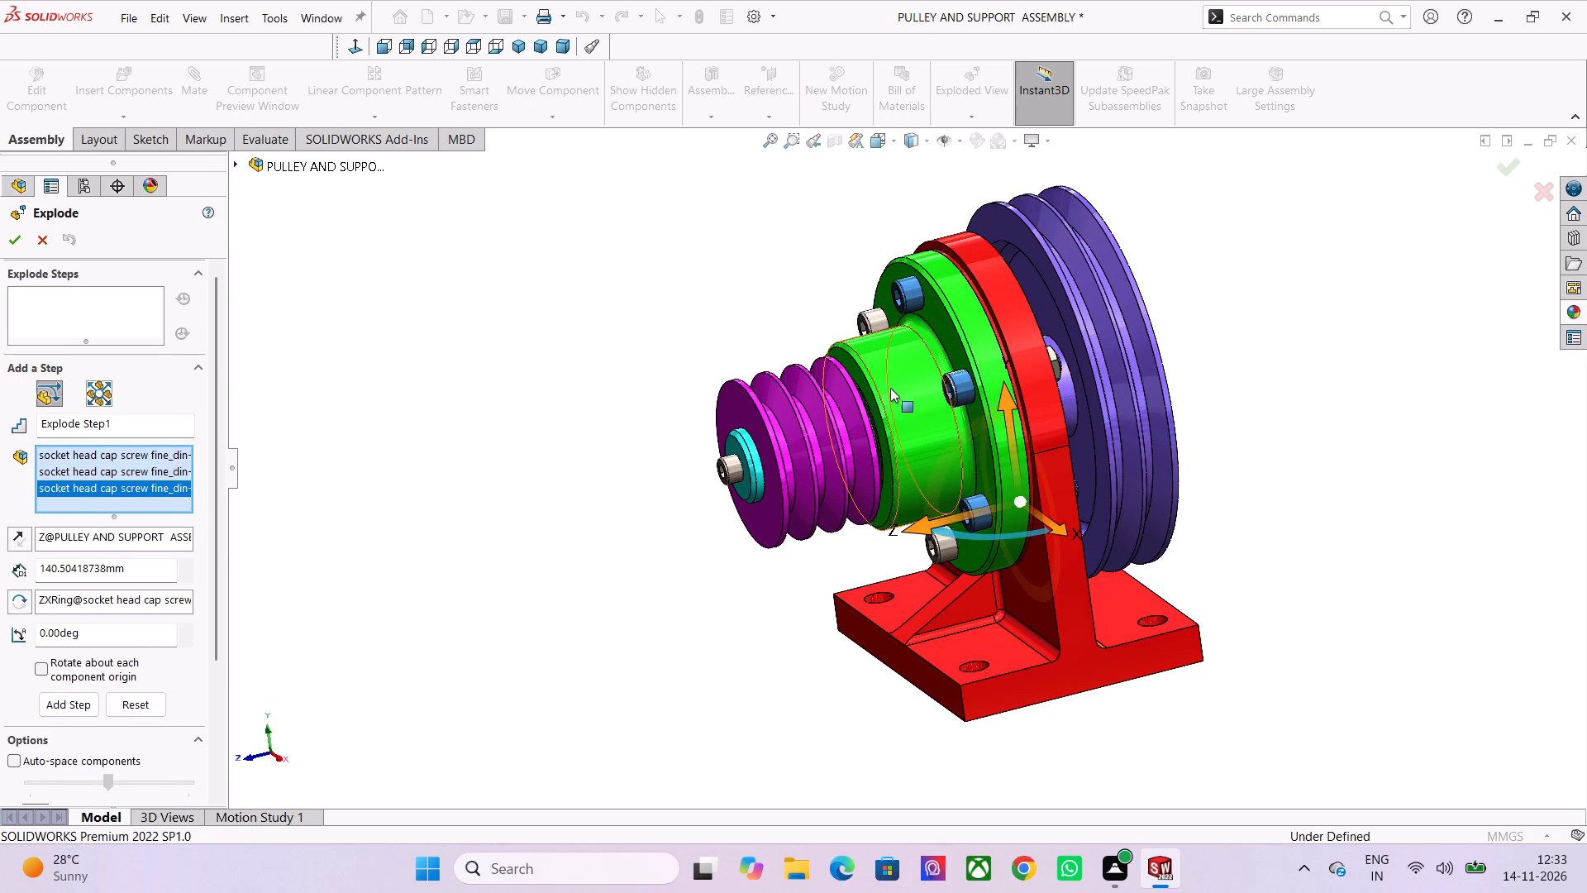
{"action": "left_click", "coordinate": [873, 317]}
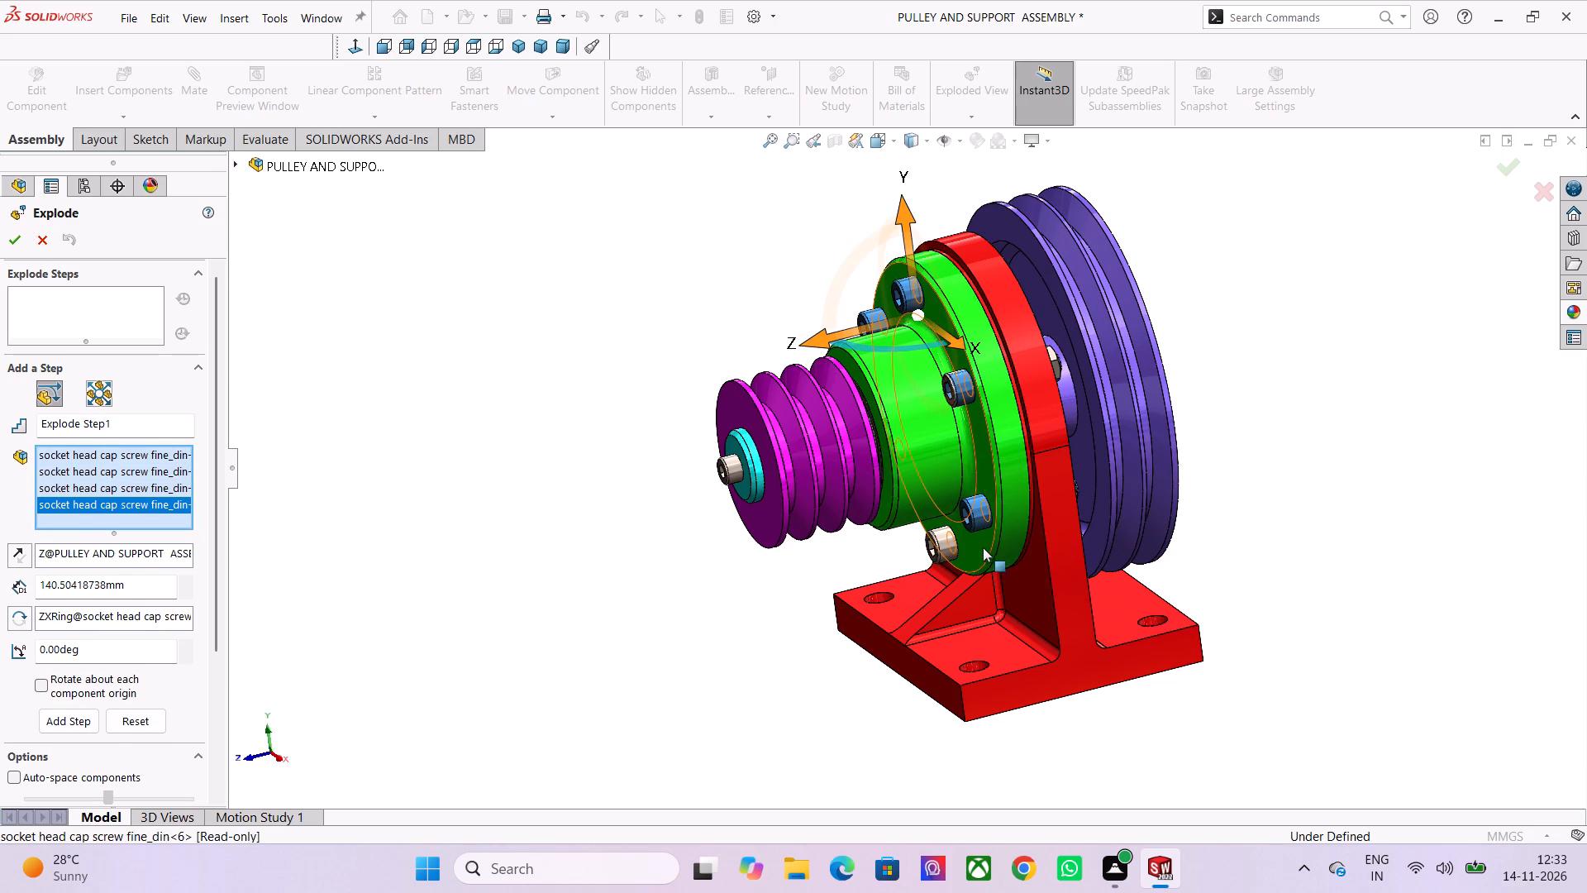
{"action": "left_click", "coordinate": [948, 547]}
{"action": "middle_click_drag", "start_coordinate": [1164, 652], "coordinate": [1197, 562]}
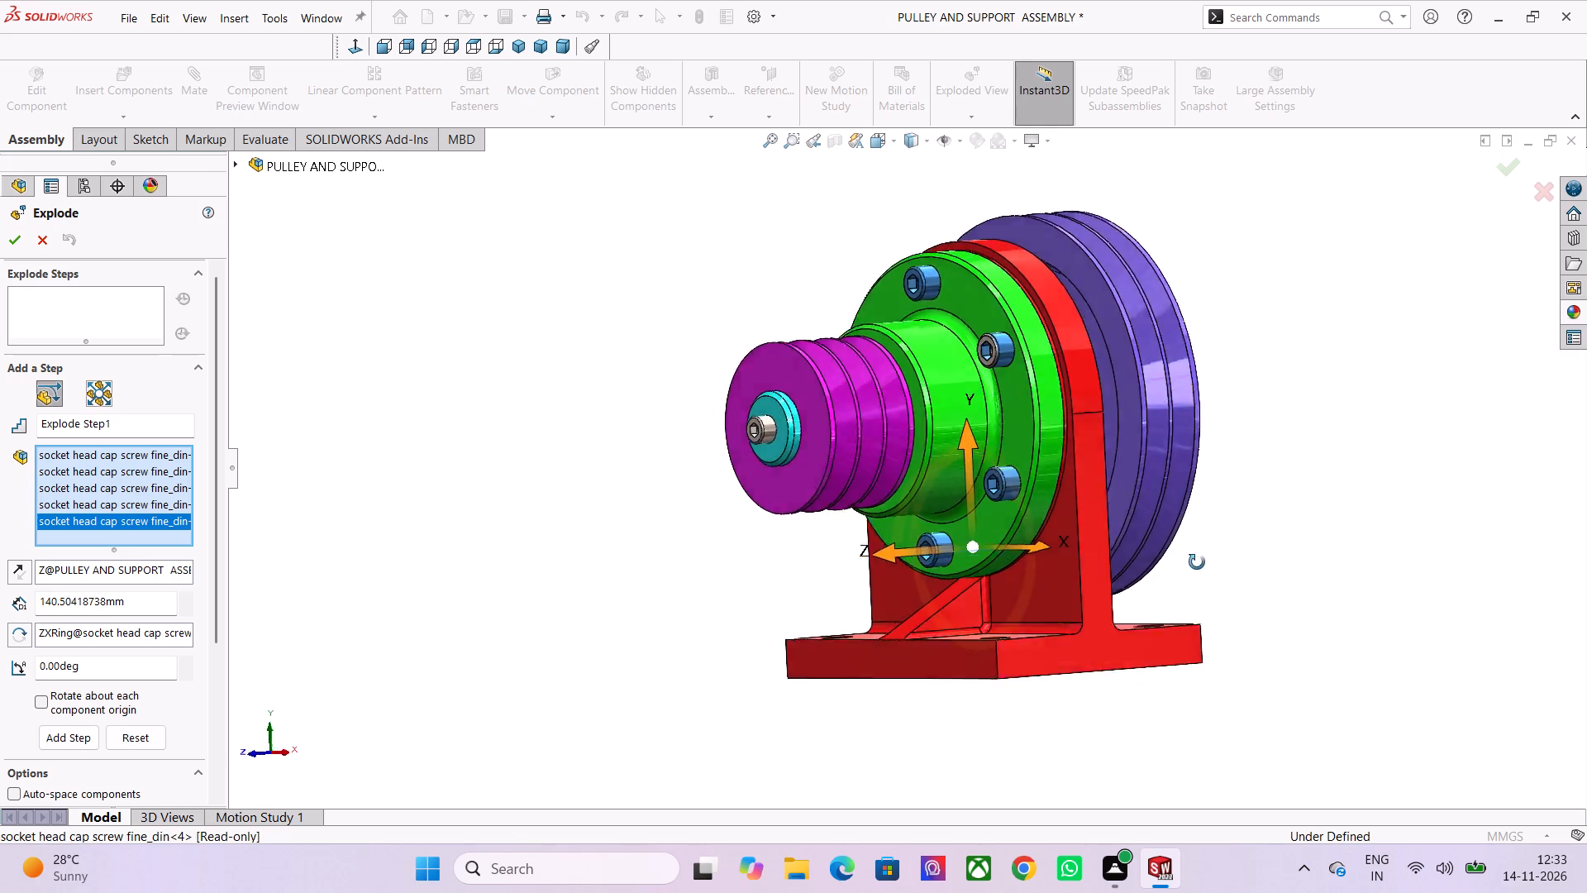
{"action": "middle_click_drag", "start_coordinate": [1197, 562], "coordinate": [1413, 564]}
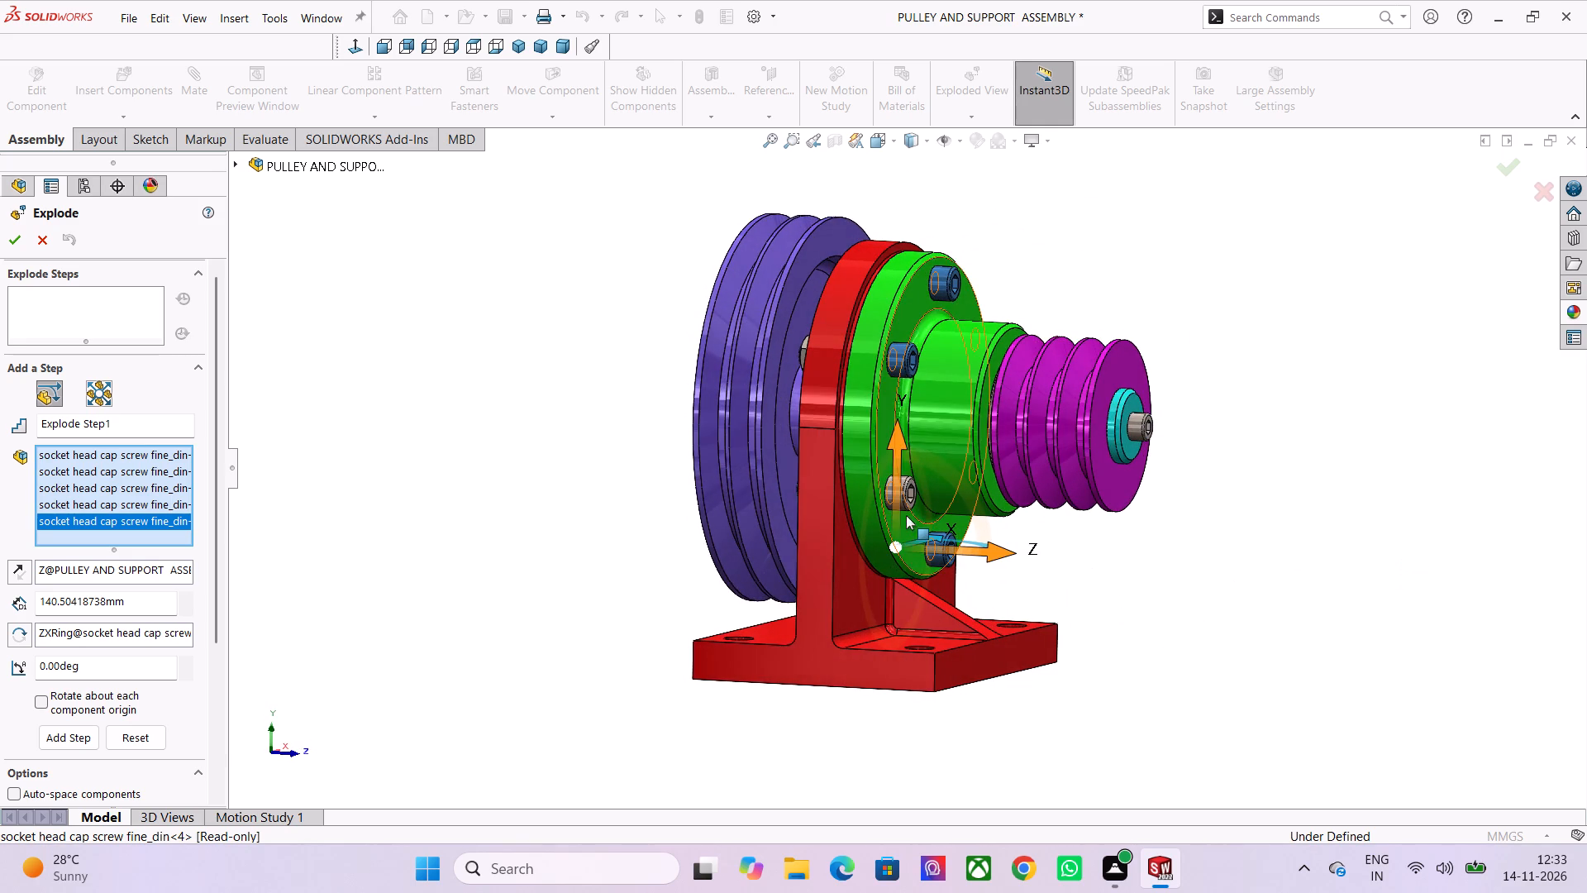
{"action": "scroll", "coordinate": [894, 490], "scroll_direction": "up", "scroll_amount": 3}
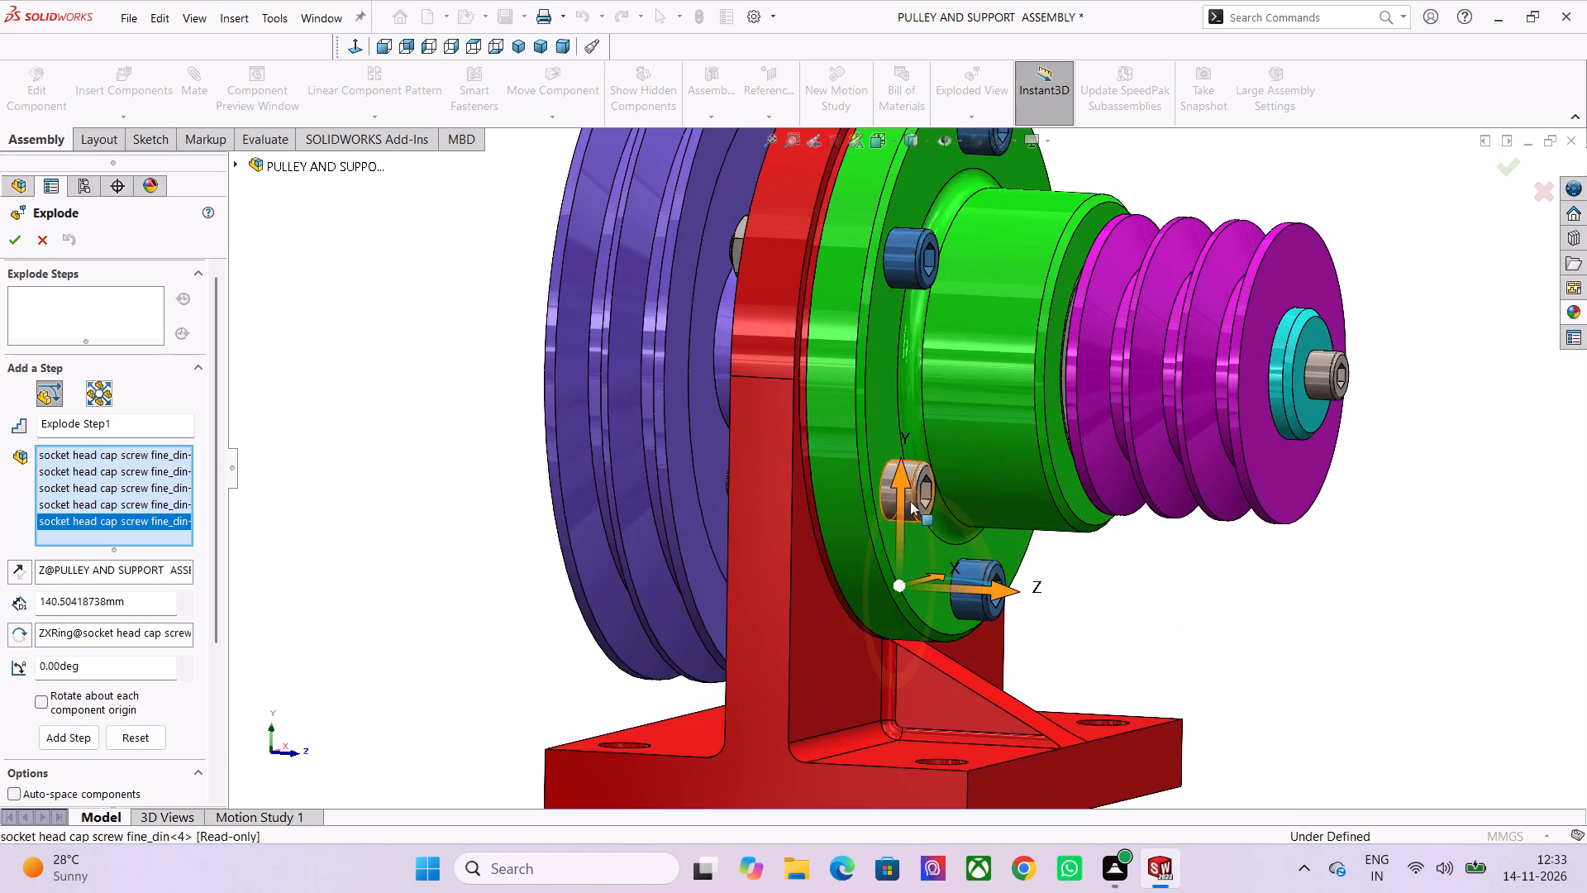
{"action": "left_click", "coordinate": [911, 513]}
{"action": "scroll", "coordinate": [911, 509], "scroll_direction": "down", "scroll_amount": 2}
{"action": "scroll", "coordinate": [1098, 598], "scroll_direction": "down", "scroll_amount": 1}
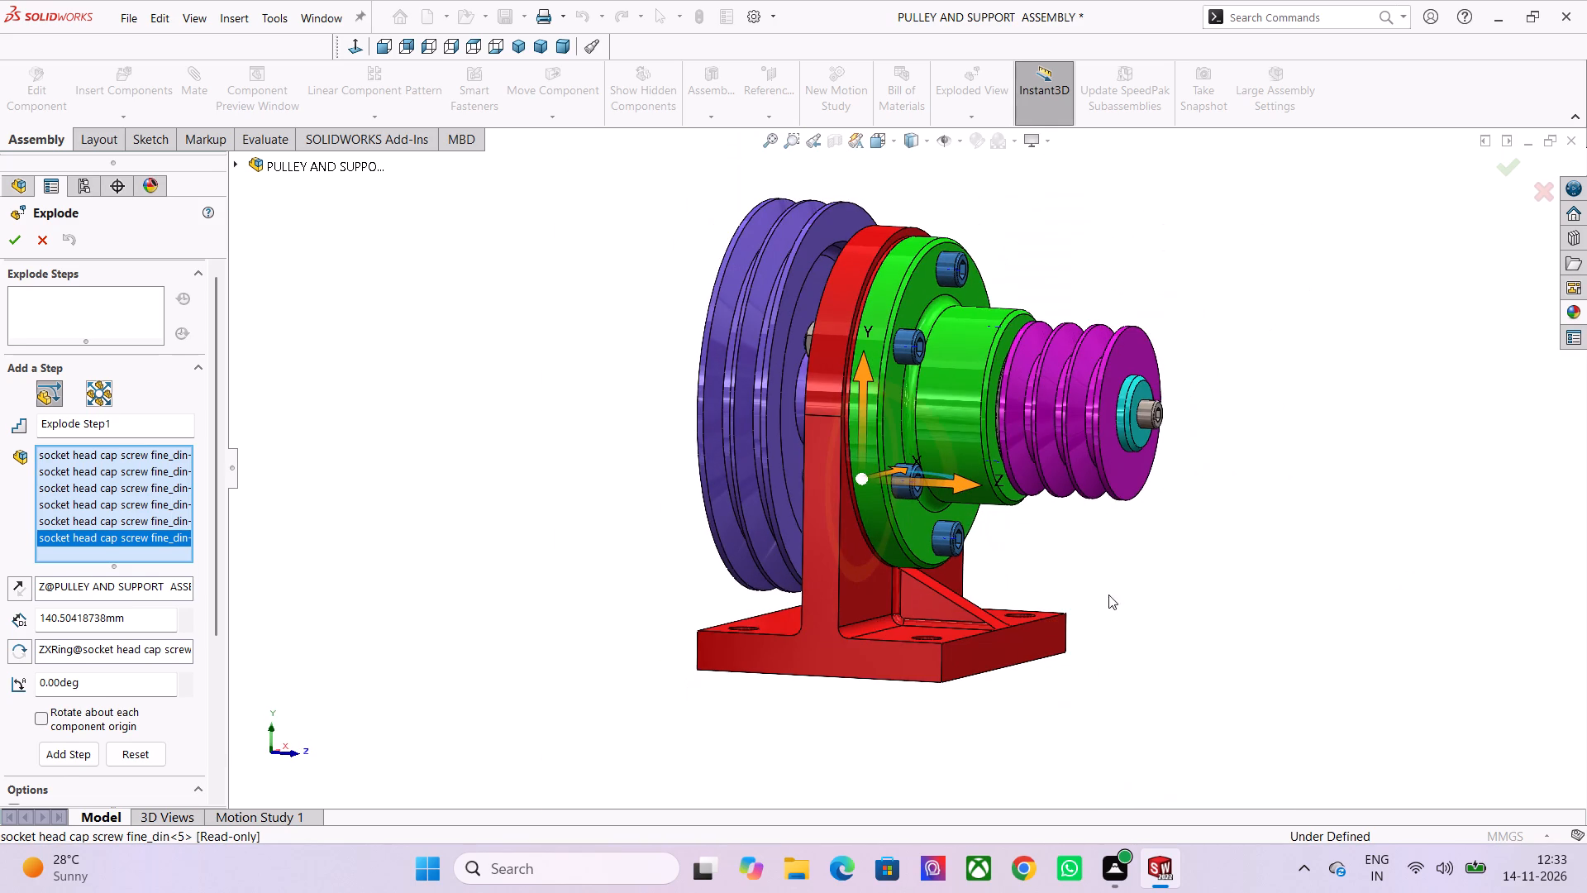
{"action": "middle_click_drag", "start_coordinate": [1141, 591], "coordinate": [1151, 561]}
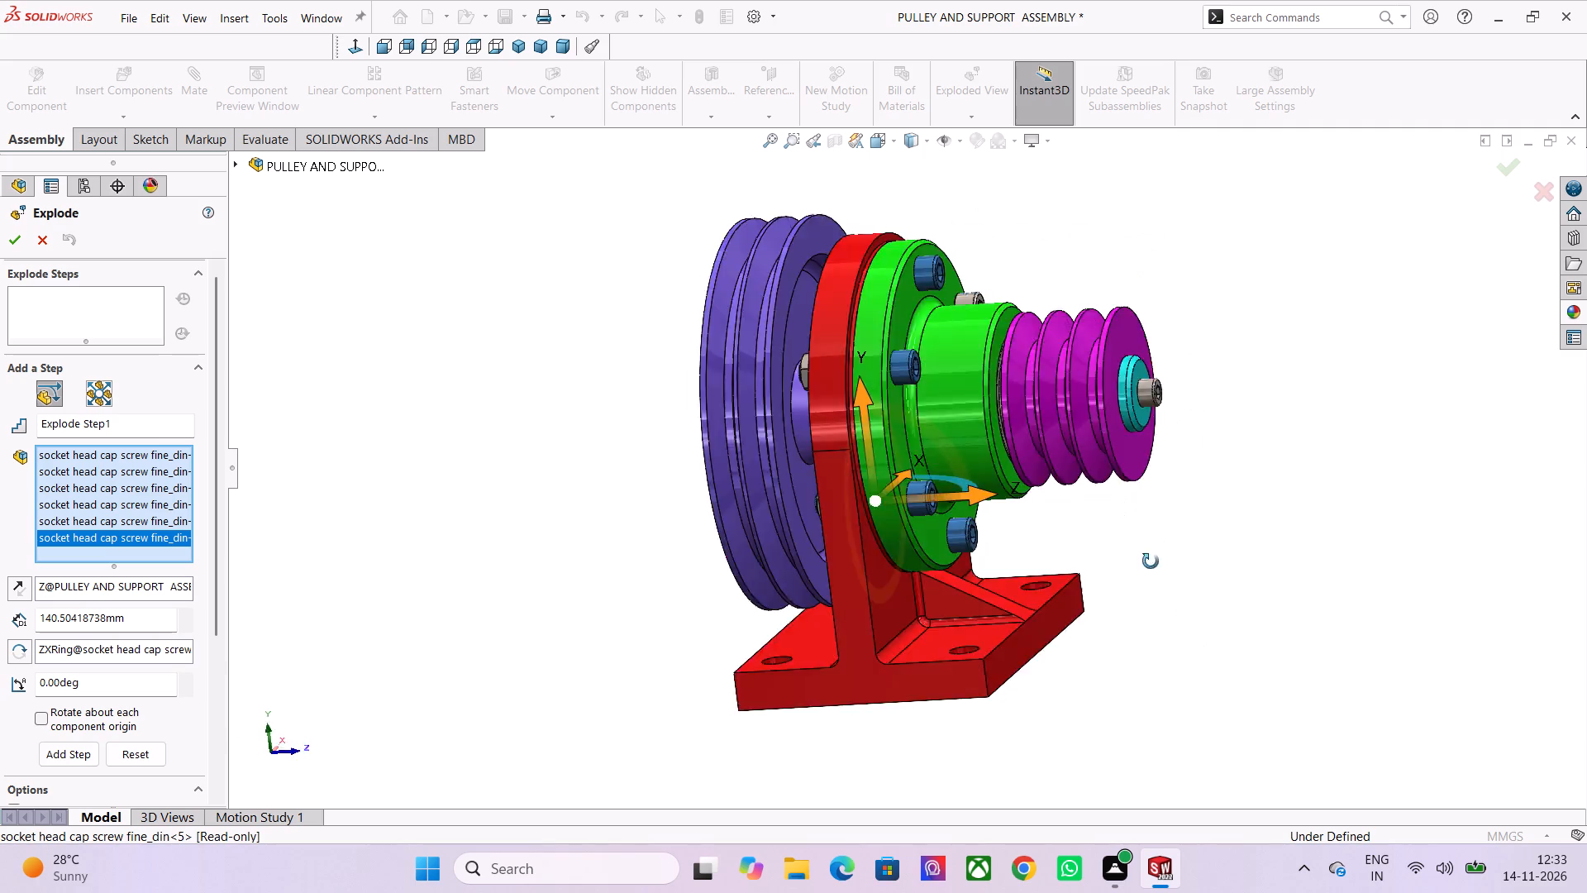
{"action": "middle_click_drag", "start_coordinate": [1151, 561], "coordinate": [898, 732]}
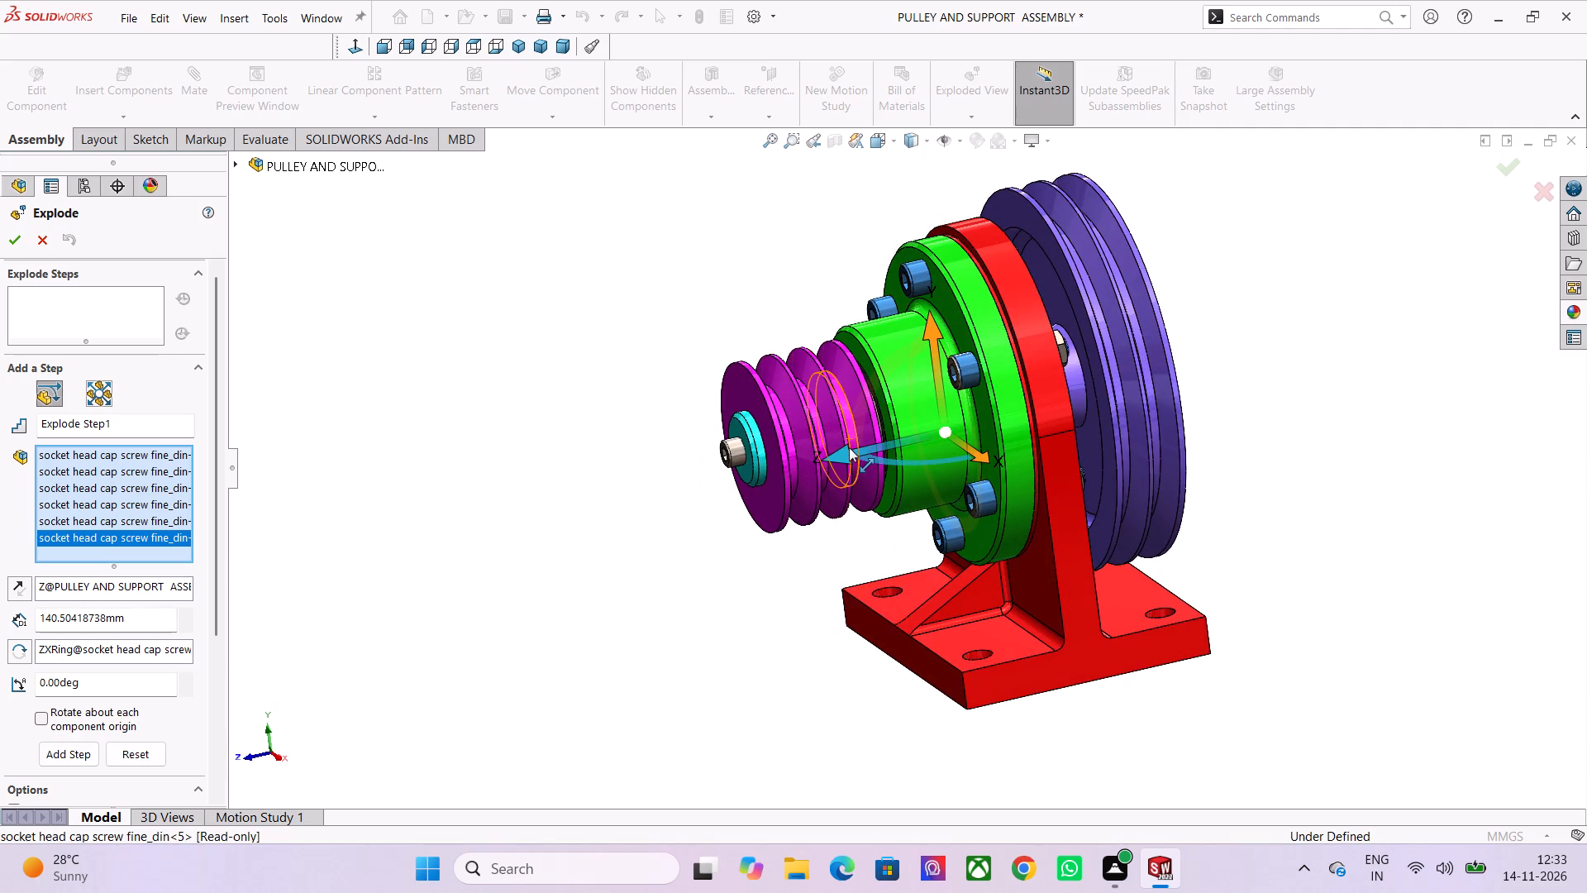
{"action": "left_click_drag", "start_coordinate": [849, 447], "coordinate": [444, 519]}
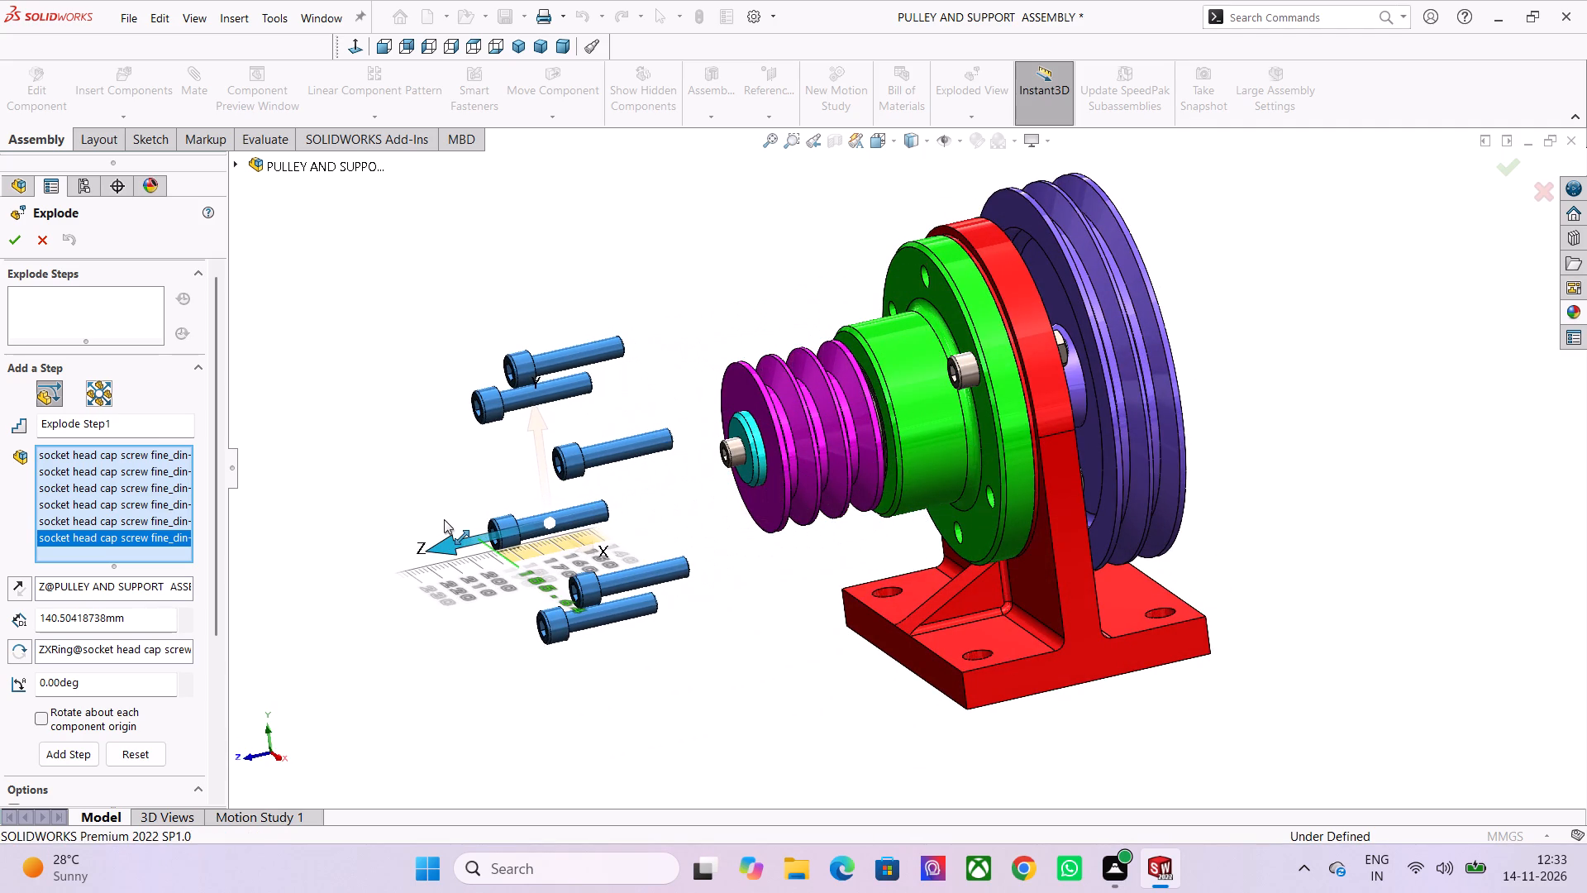
{"action": "left_click_drag", "start_coordinate": [444, 519], "coordinate": [798, 500]}
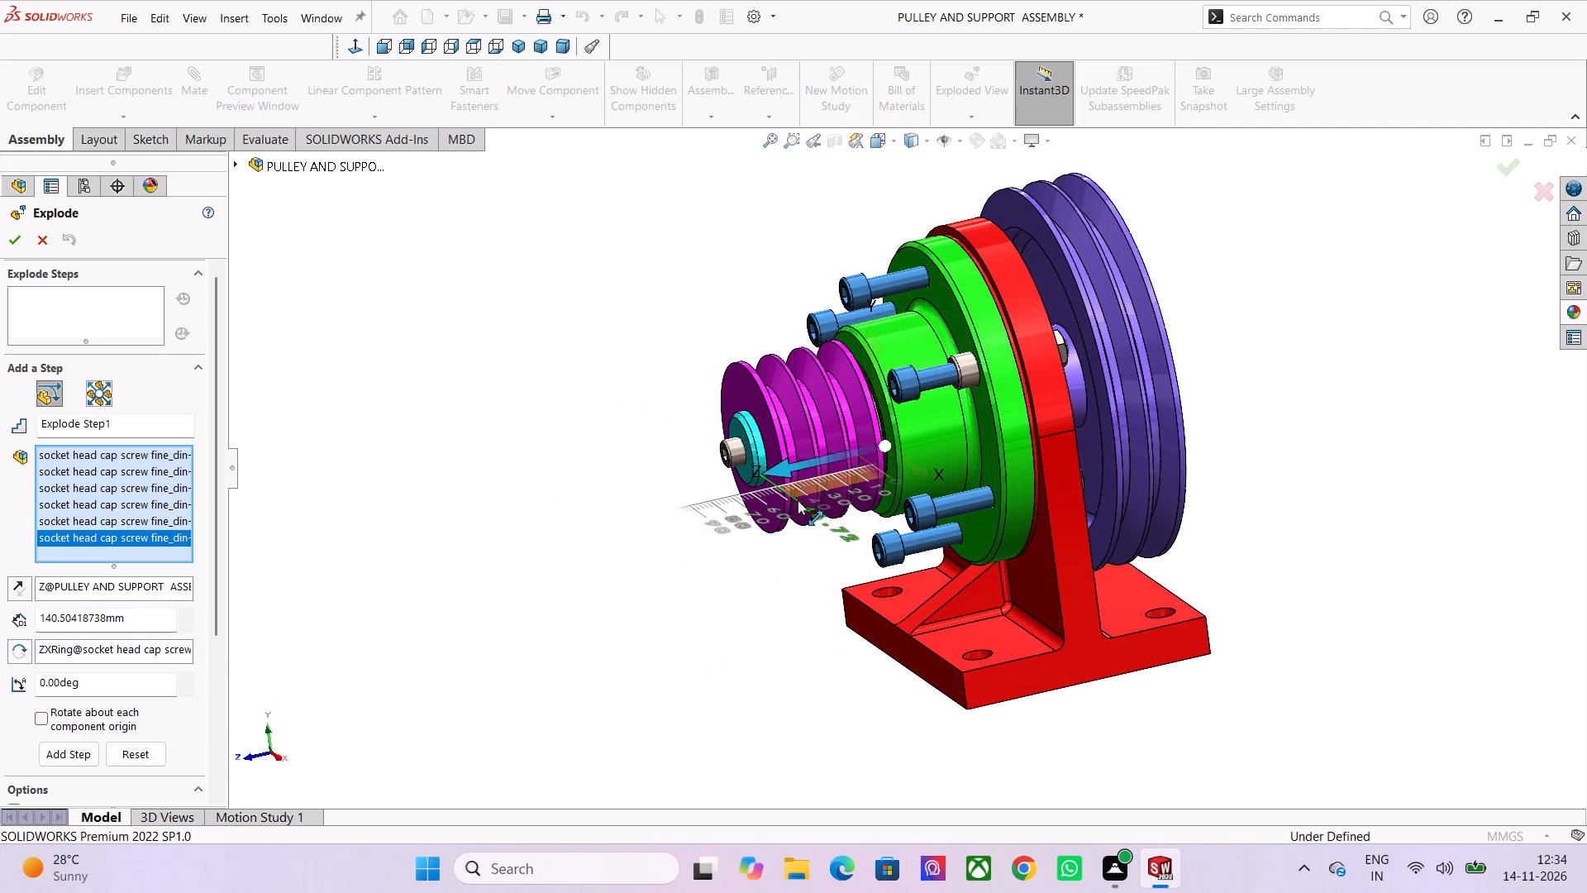
{"action": "left_click_drag", "start_coordinate": [798, 500], "coordinate": [898, 489]}
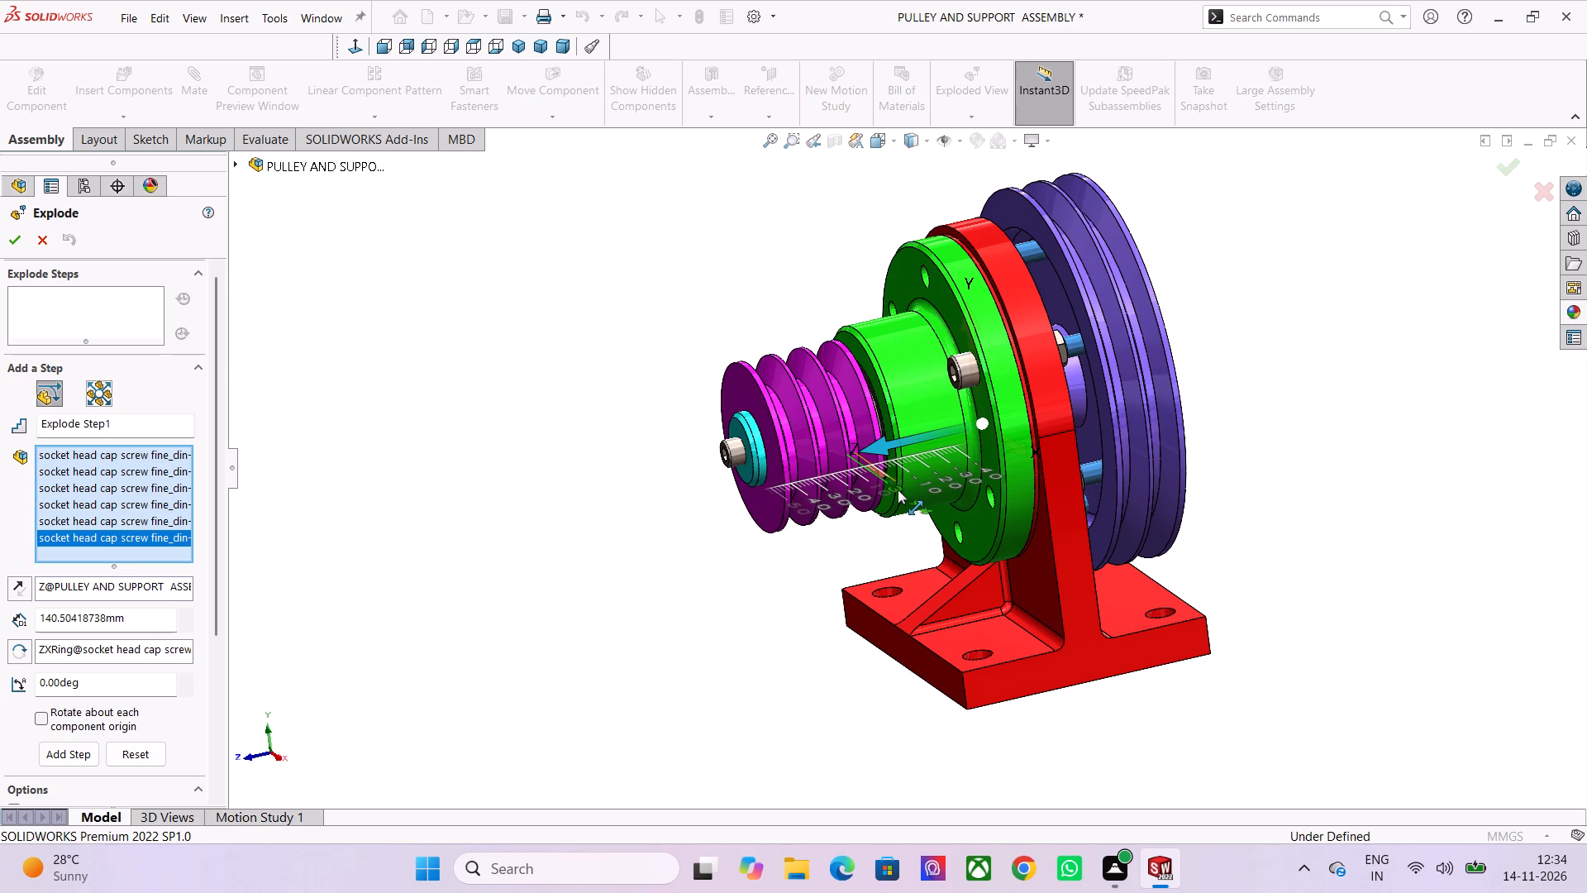
{"action": "left_click_drag", "start_coordinate": [898, 489], "coordinate": [861, 505]}
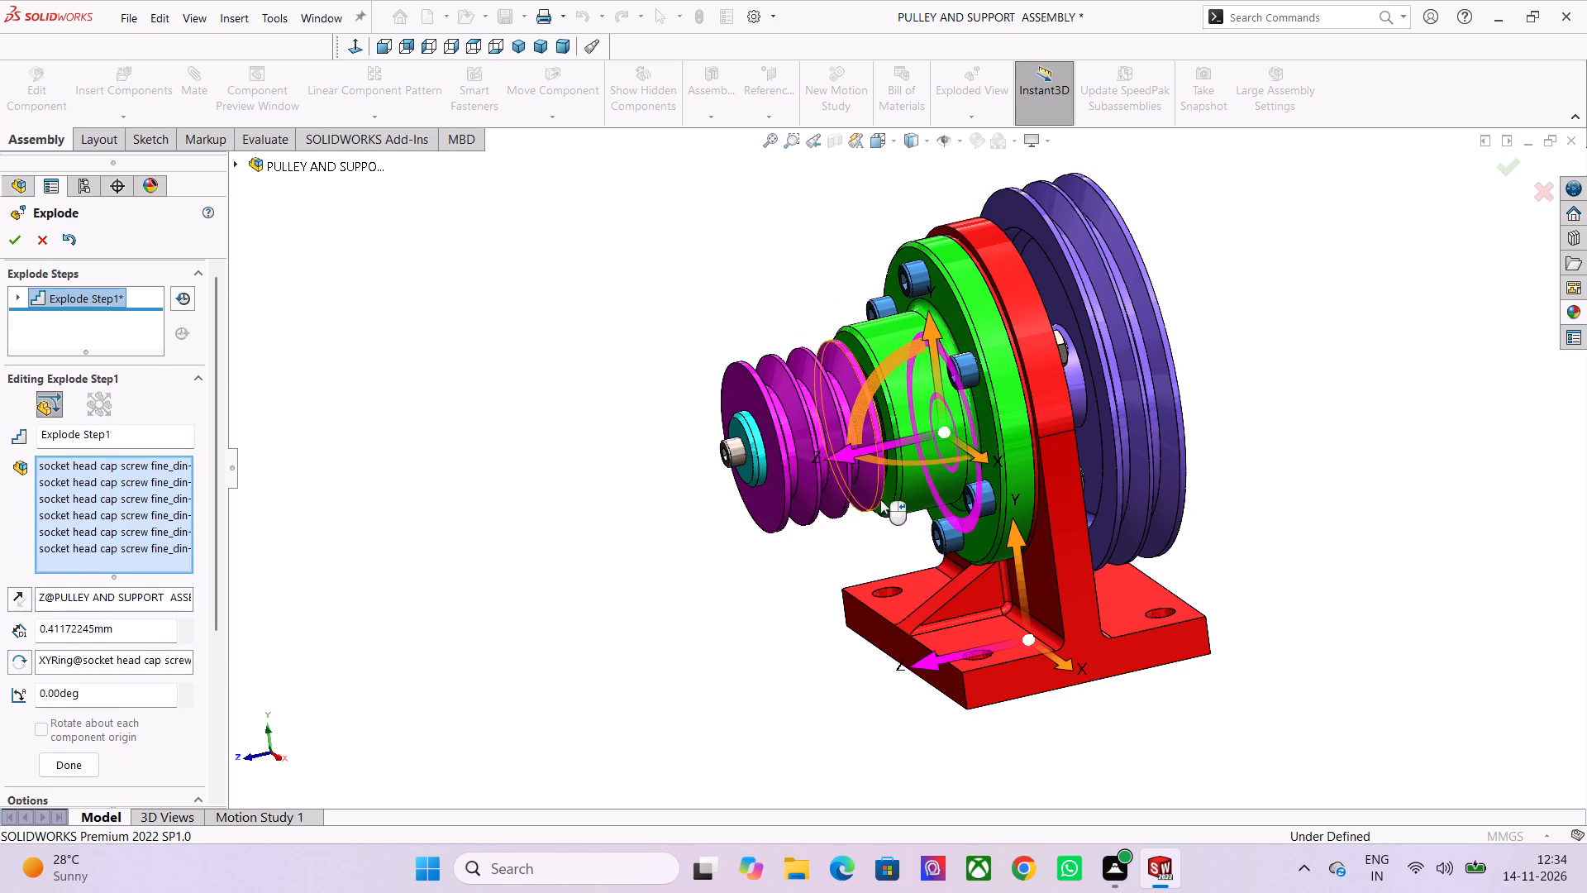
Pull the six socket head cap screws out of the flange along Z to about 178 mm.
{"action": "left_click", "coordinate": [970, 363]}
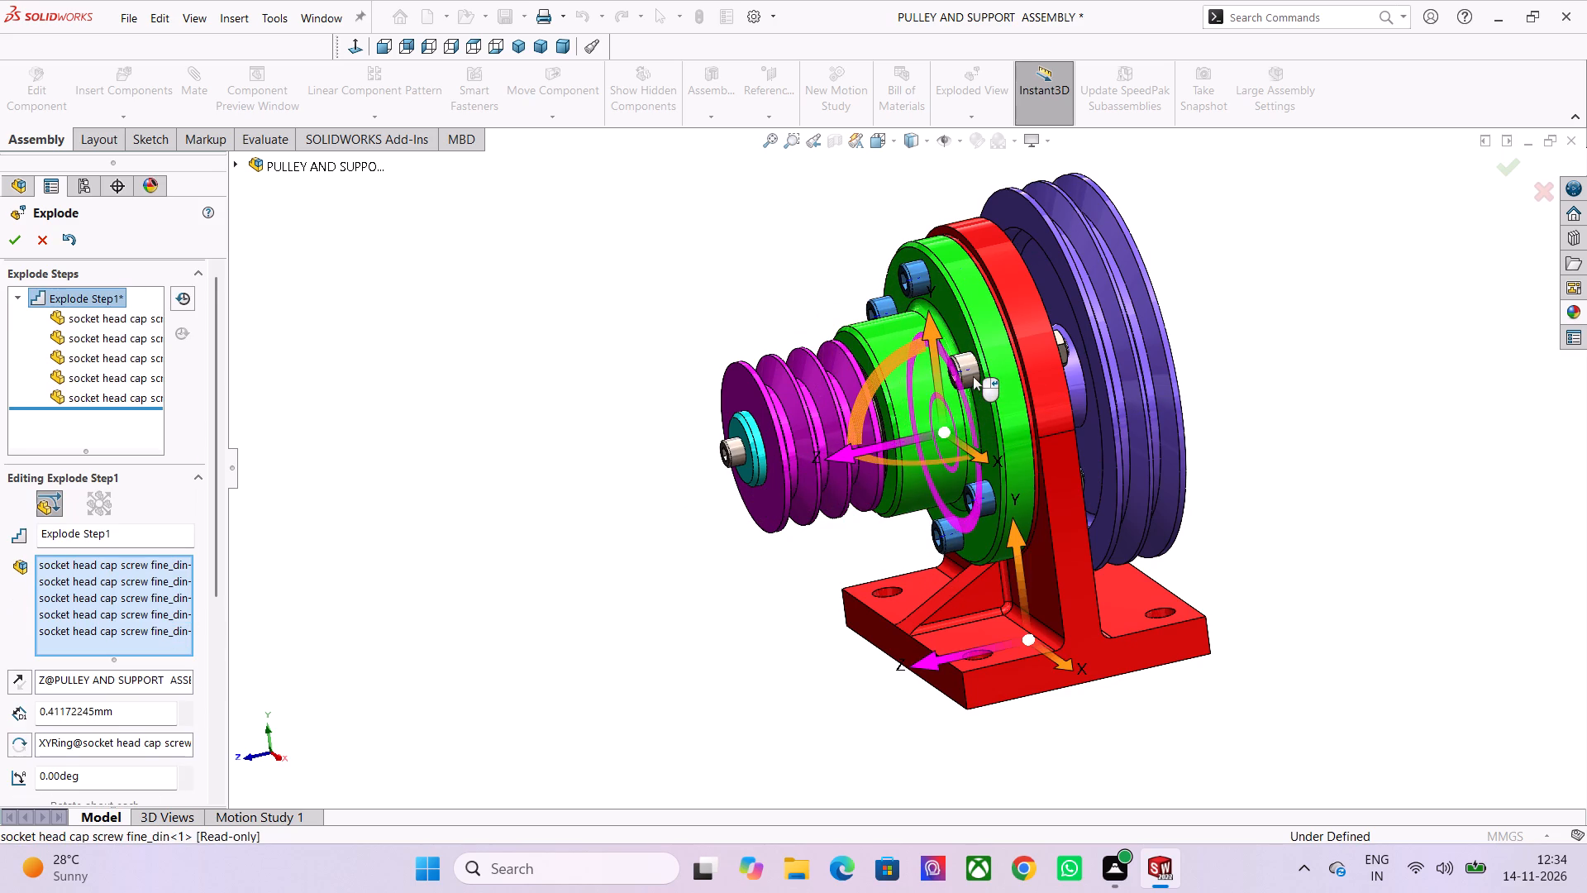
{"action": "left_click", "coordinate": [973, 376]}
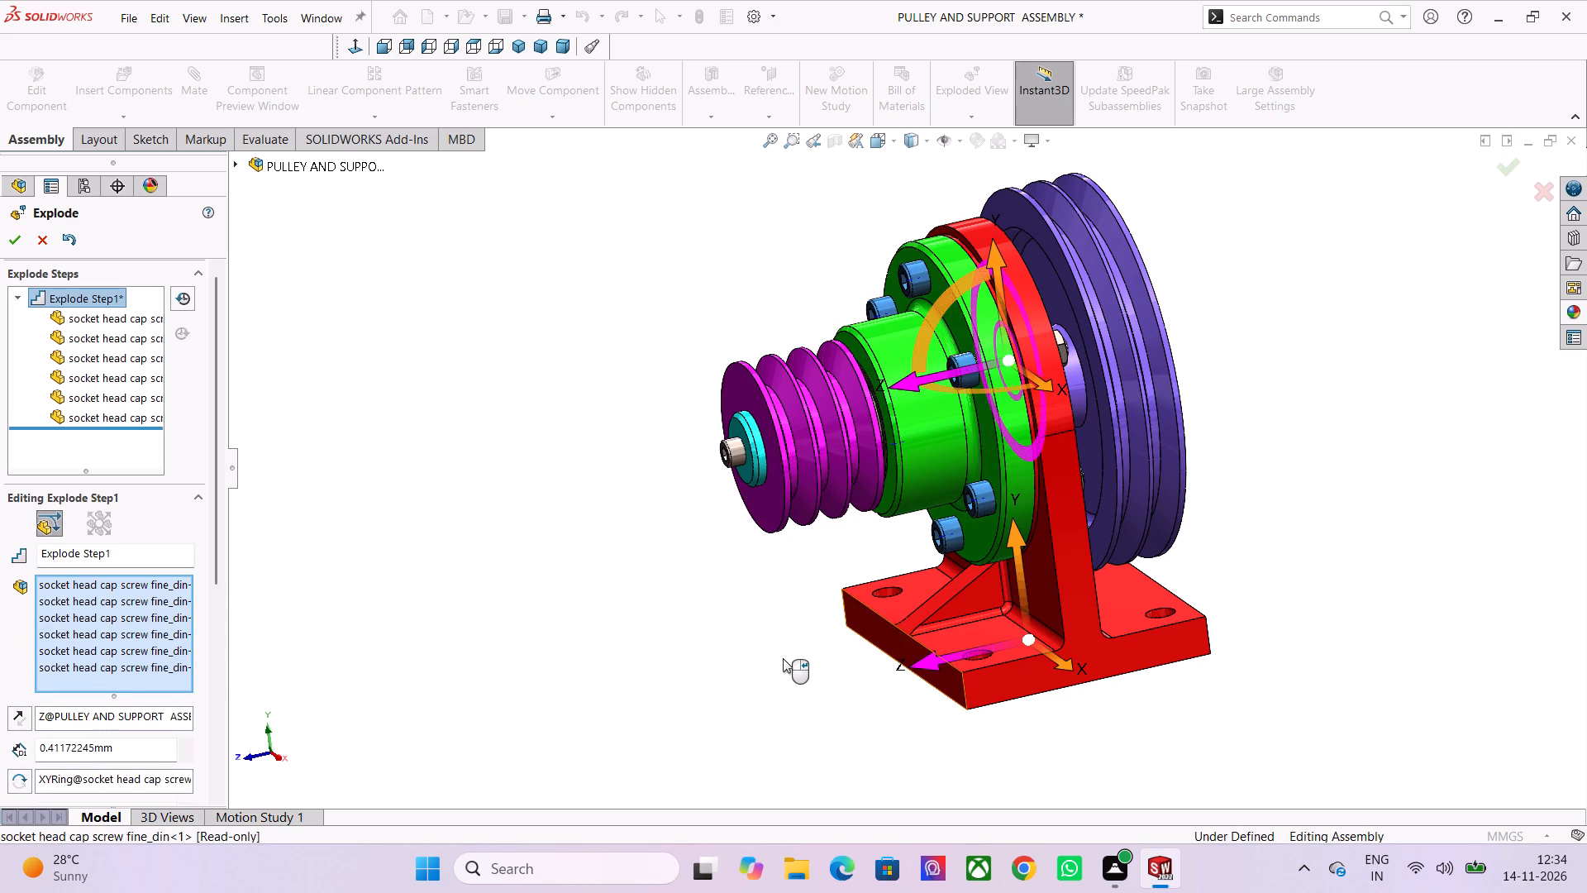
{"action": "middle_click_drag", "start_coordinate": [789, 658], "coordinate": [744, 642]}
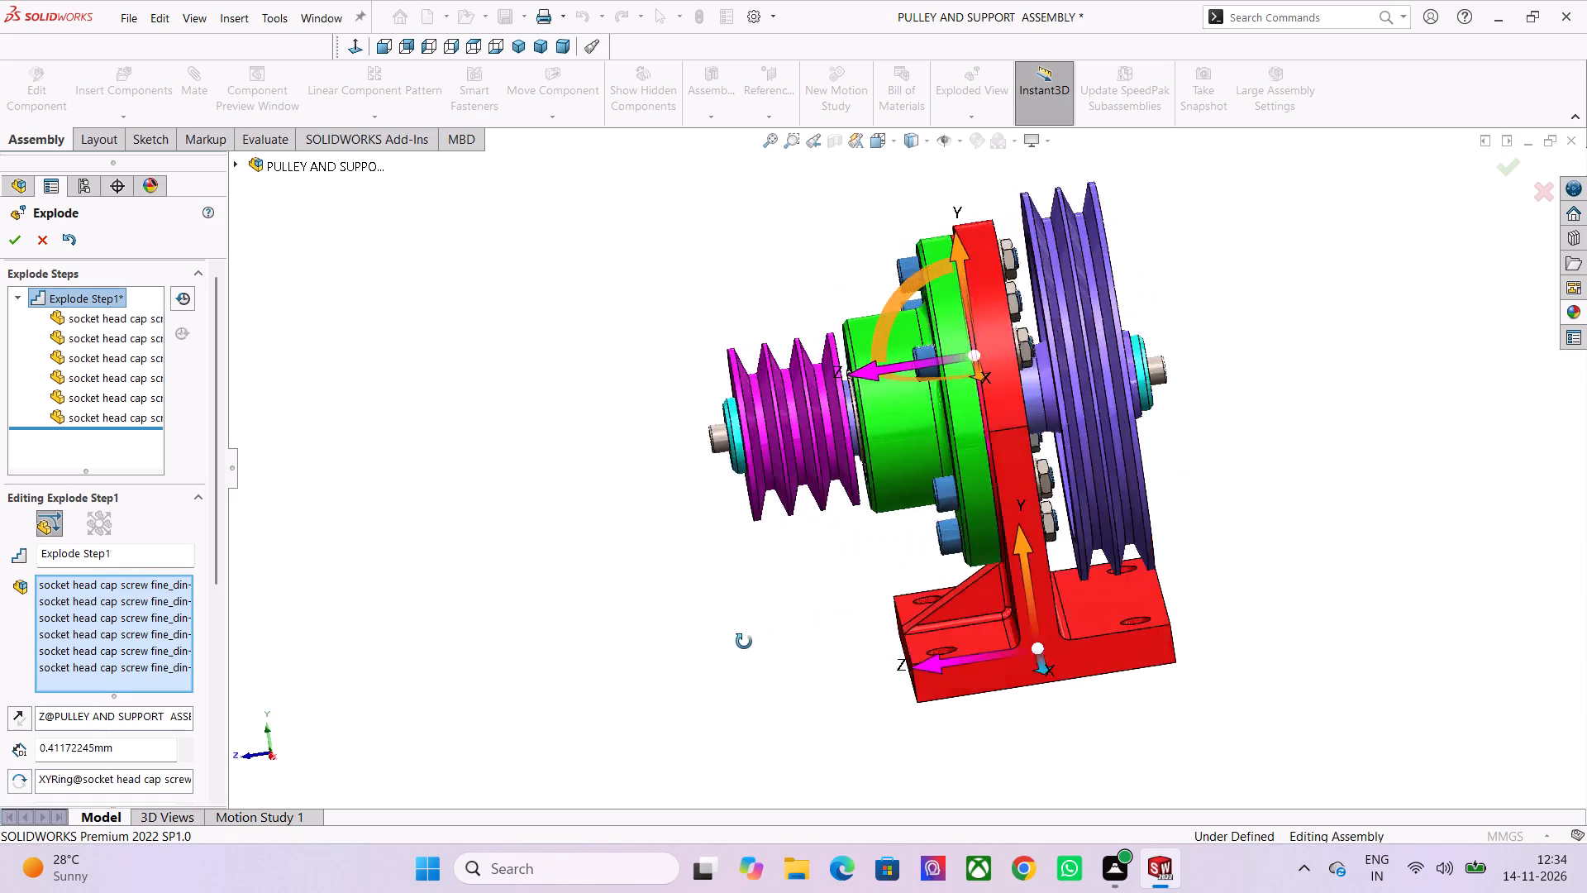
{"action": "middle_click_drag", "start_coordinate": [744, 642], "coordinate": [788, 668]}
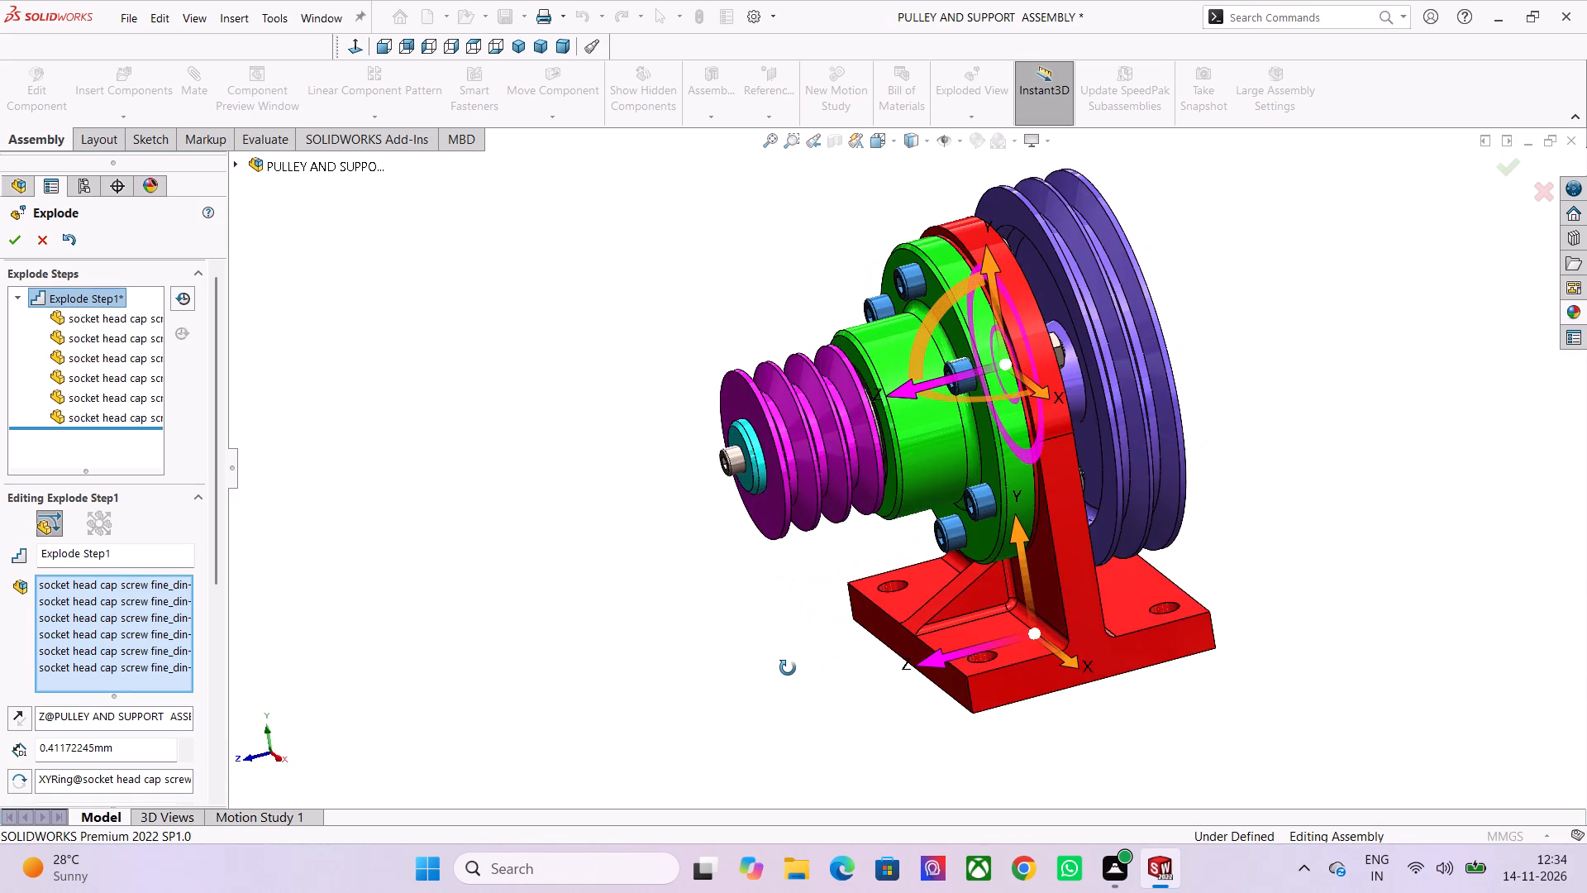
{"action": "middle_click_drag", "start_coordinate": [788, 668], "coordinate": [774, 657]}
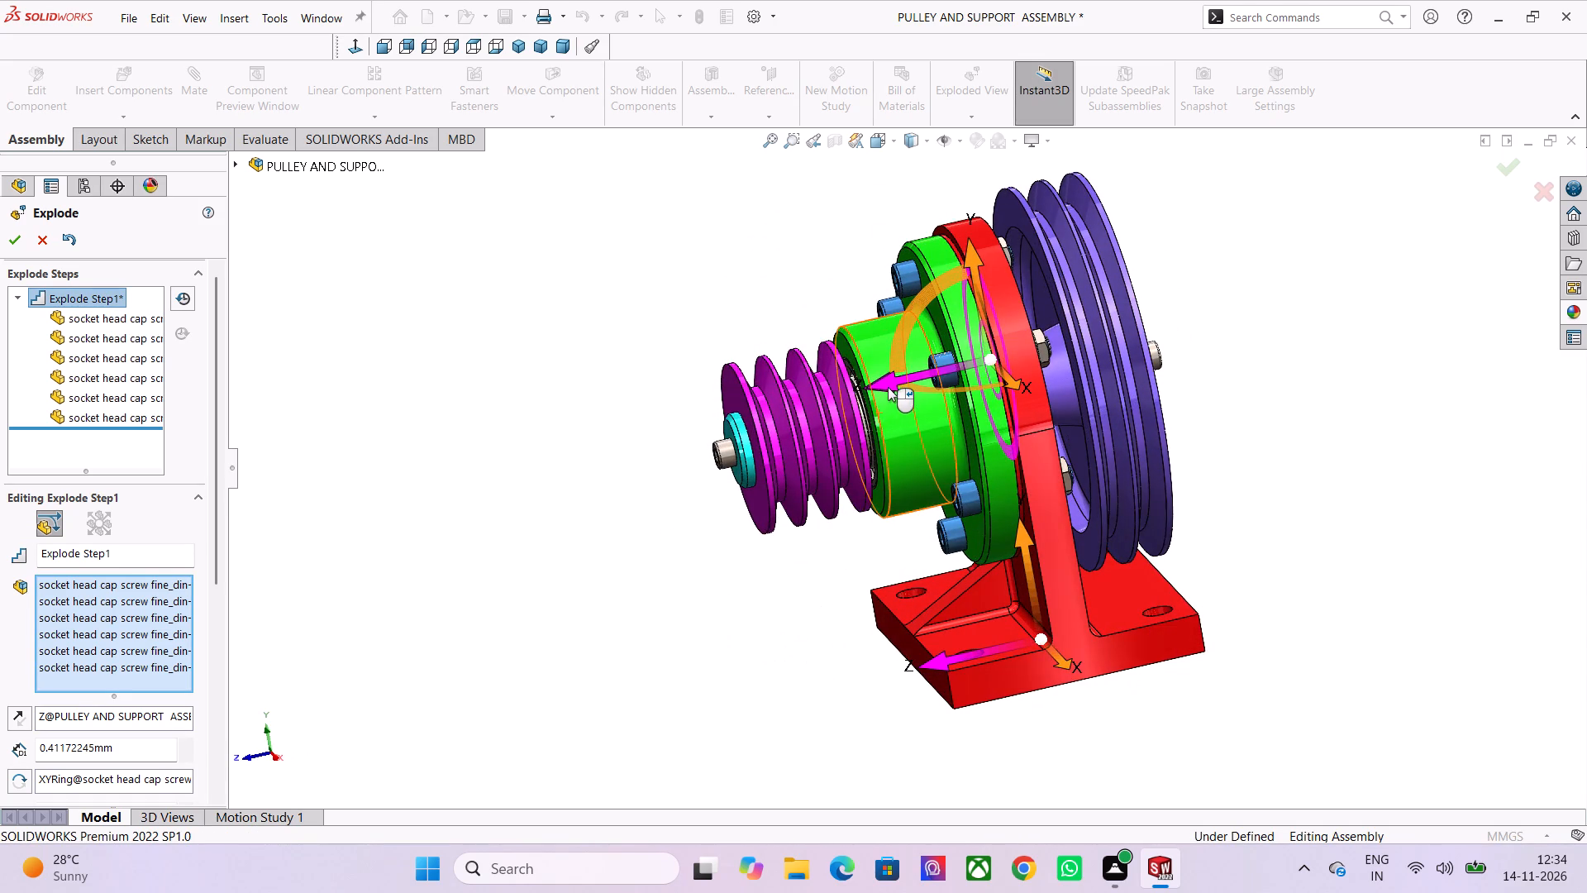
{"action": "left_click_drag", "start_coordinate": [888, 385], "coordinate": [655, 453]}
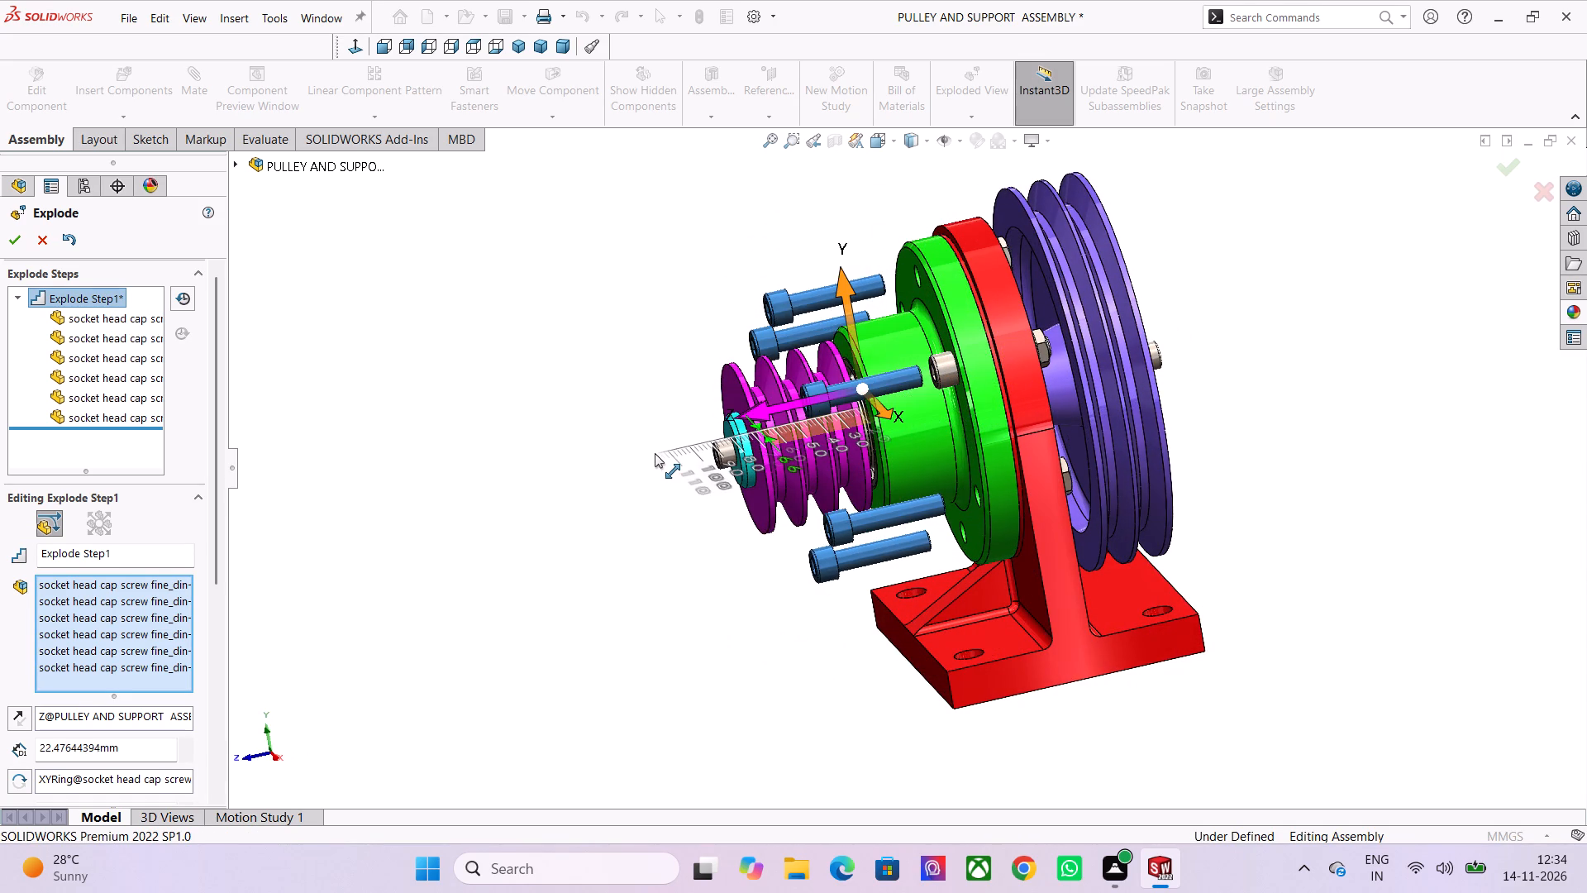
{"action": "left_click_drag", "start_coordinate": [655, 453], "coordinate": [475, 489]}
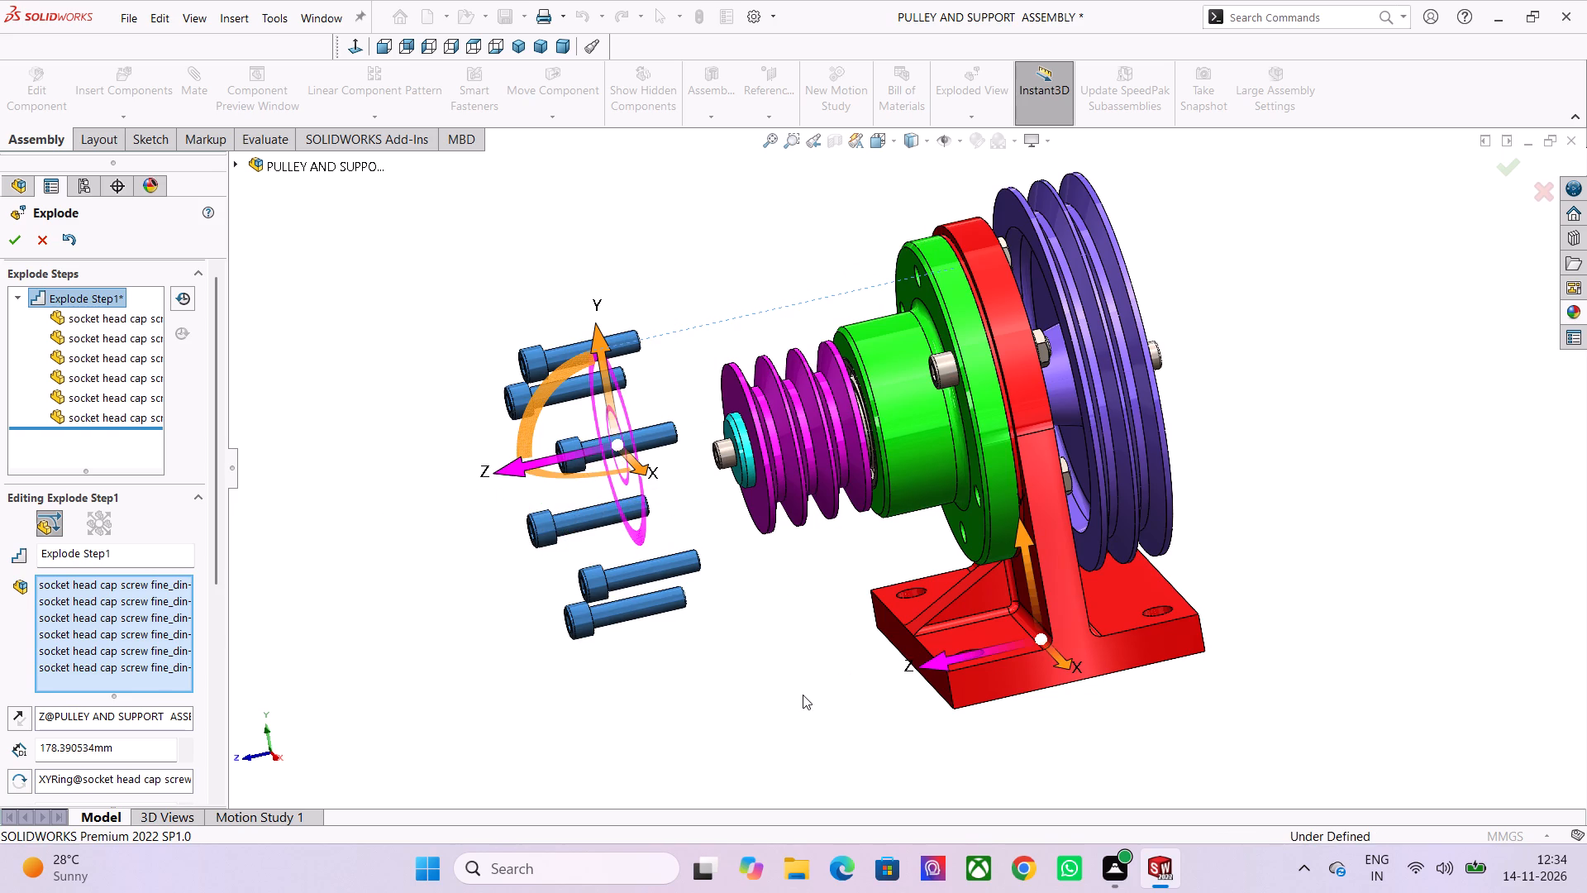
Add the socket head cap screw still seated in the flange to the same explode step.
{"action": "middle_click_drag", "start_coordinate": [803, 695], "coordinate": [939, 666]}
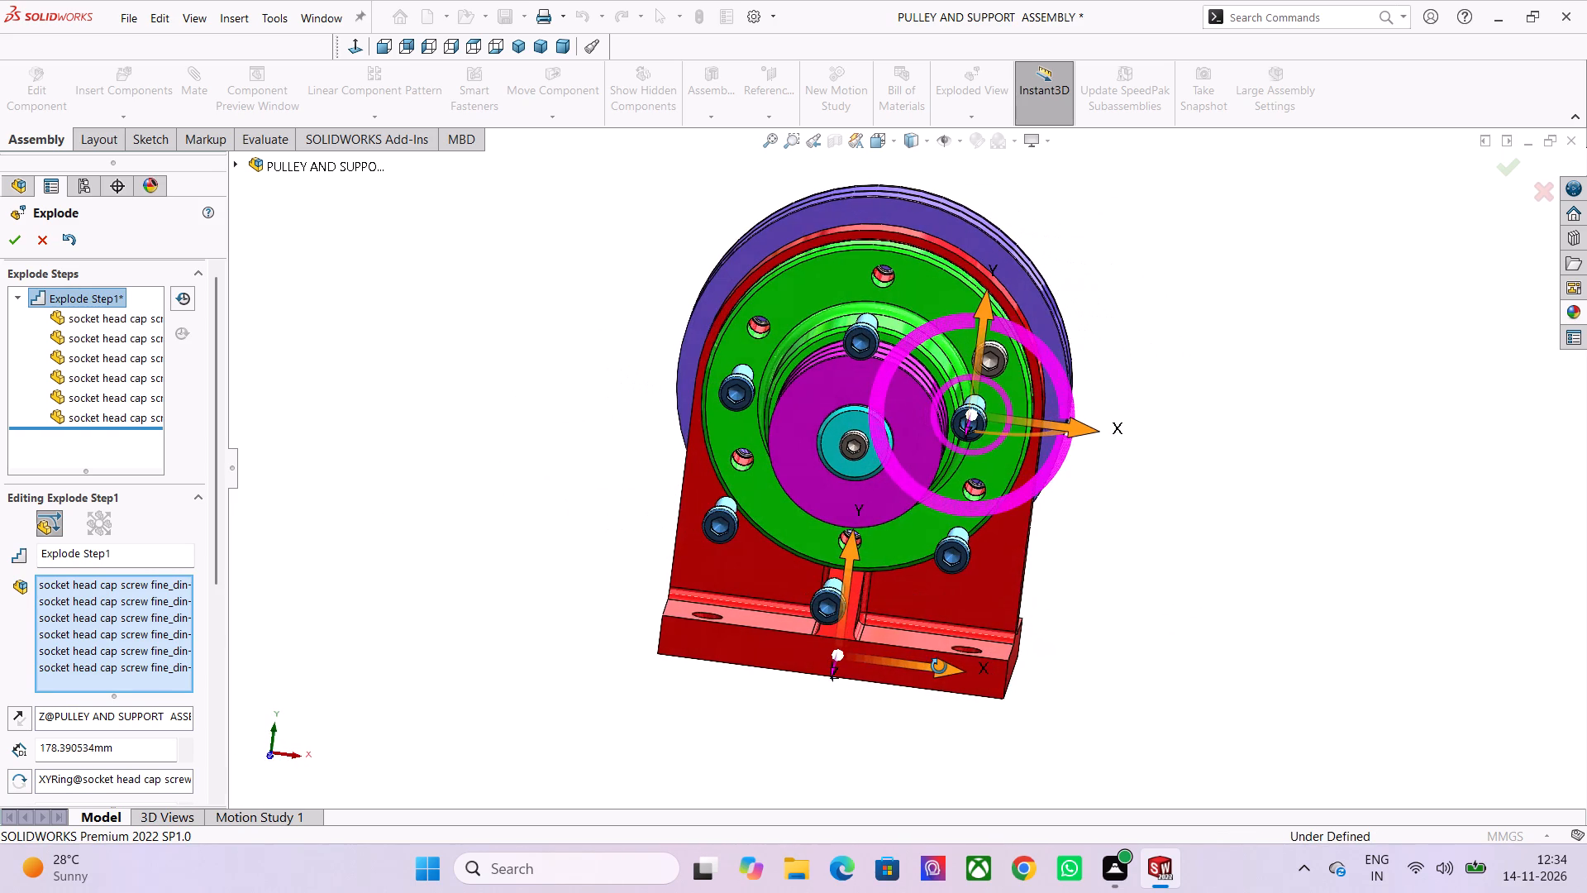
{"action": "middle_click_drag", "start_coordinate": [939, 666], "coordinate": [952, 616]}
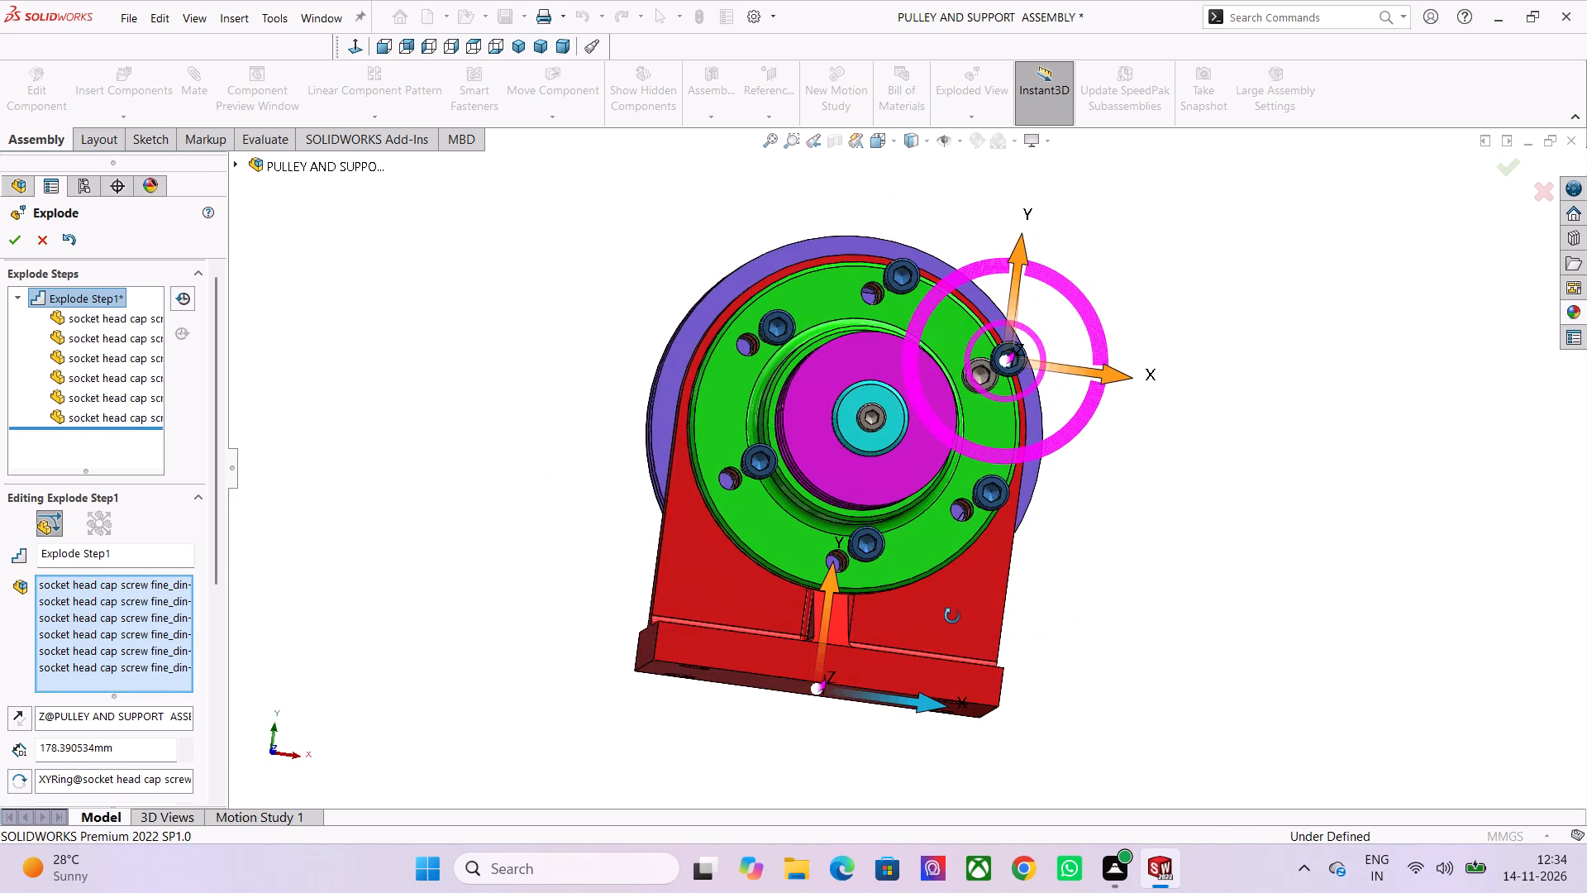
{"action": "middle_click_drag", "start_coordinate": [952, 616], "coordinate": [862, 652]}
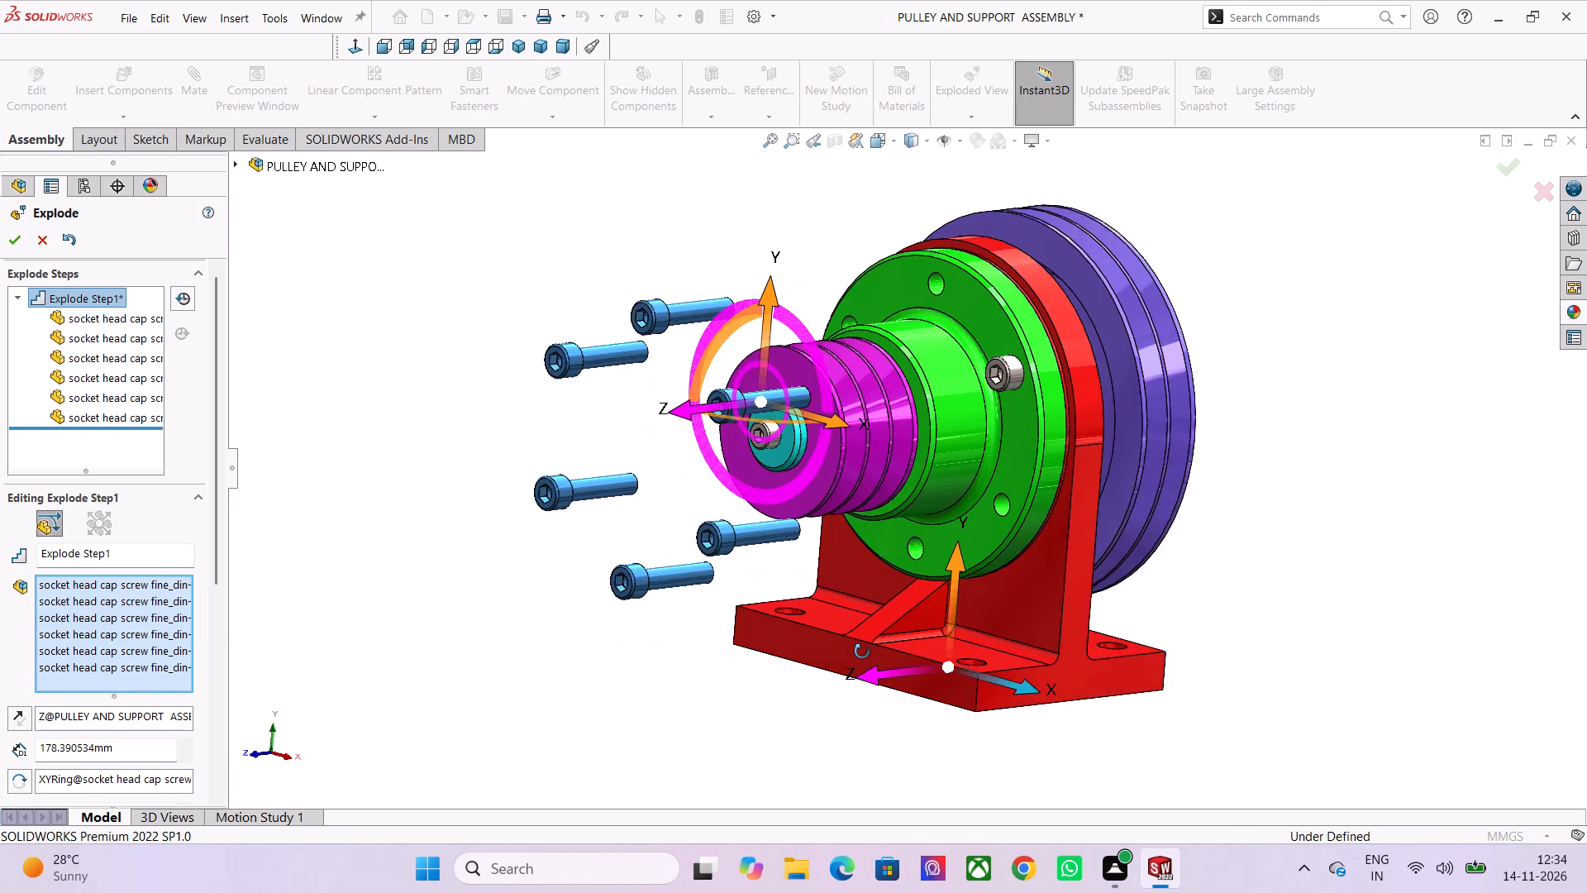
{"action": "middle_click_drag", "start_coordinate": [862, 652], "coordinate": [840, 668]}
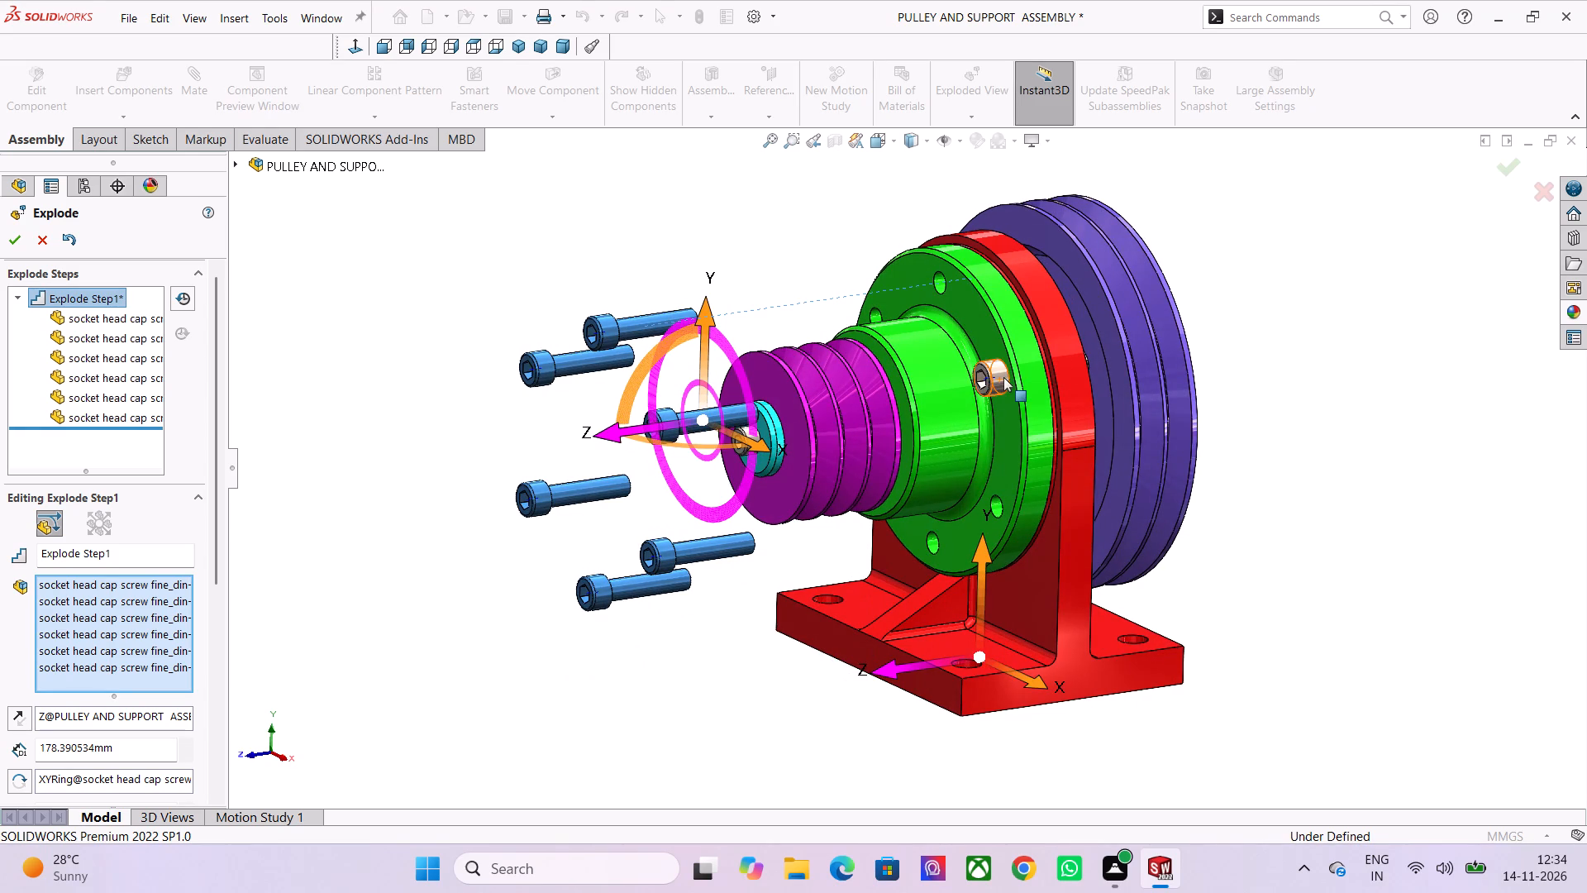
{"action": "left_click", "coordinate": [1003, 377]}
Extend the flange screws' explode distance along Z to about 450.5 mm and finish the explode step.
{"action": "scroll", "coordinate": [824, 621], "scroll_direction": "down", "scroll_amount": 2}
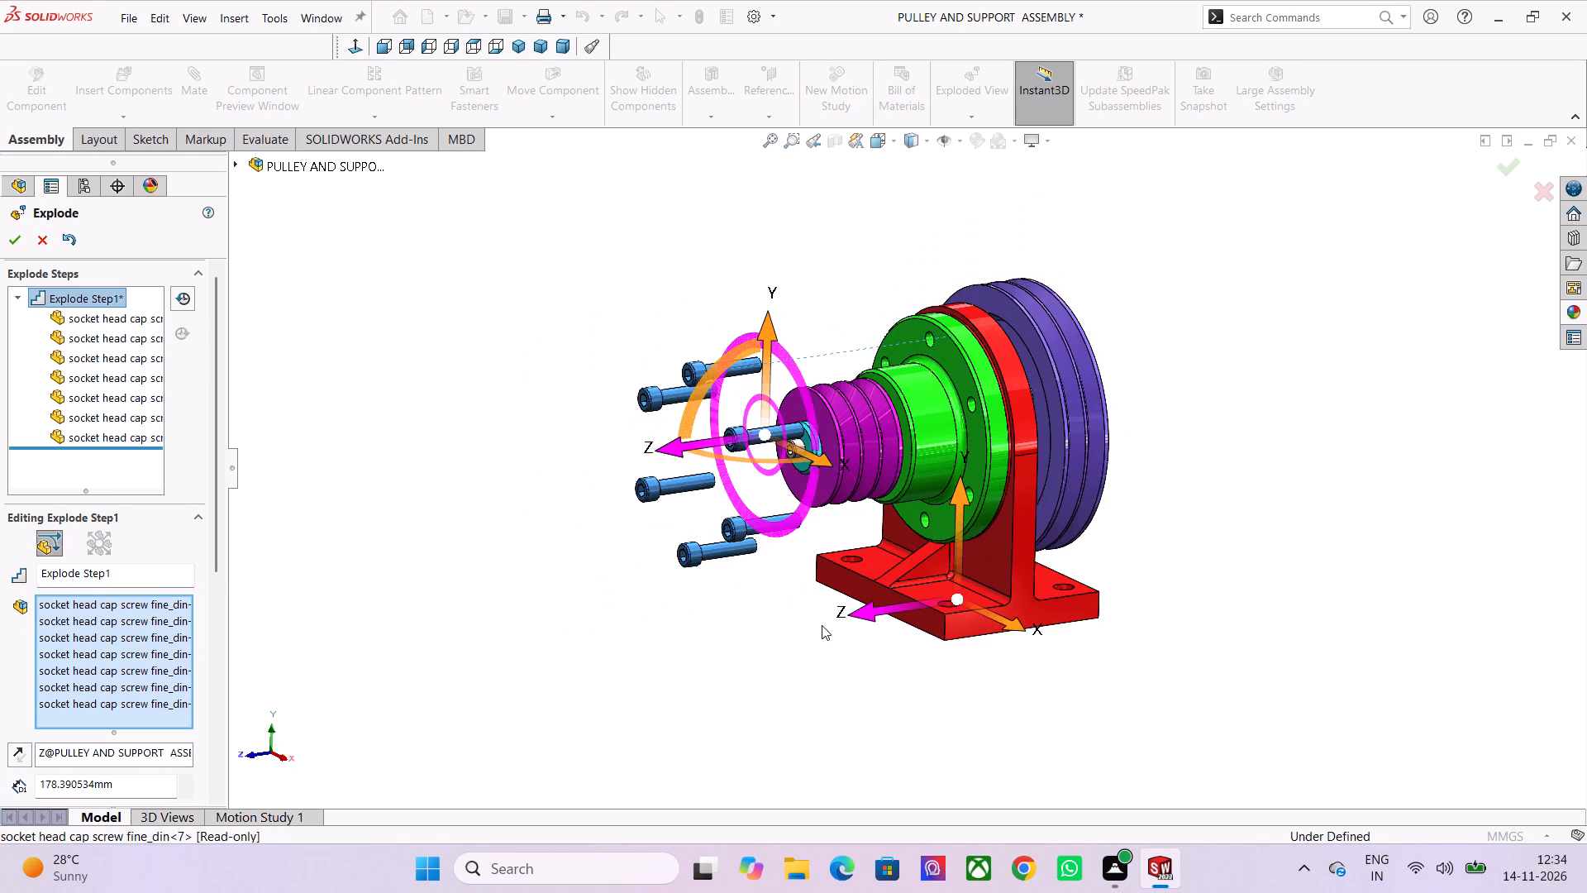
{"action": "middle_click_drag", "start_coordinate": [822, 625], "coordinate": [927, 615]}
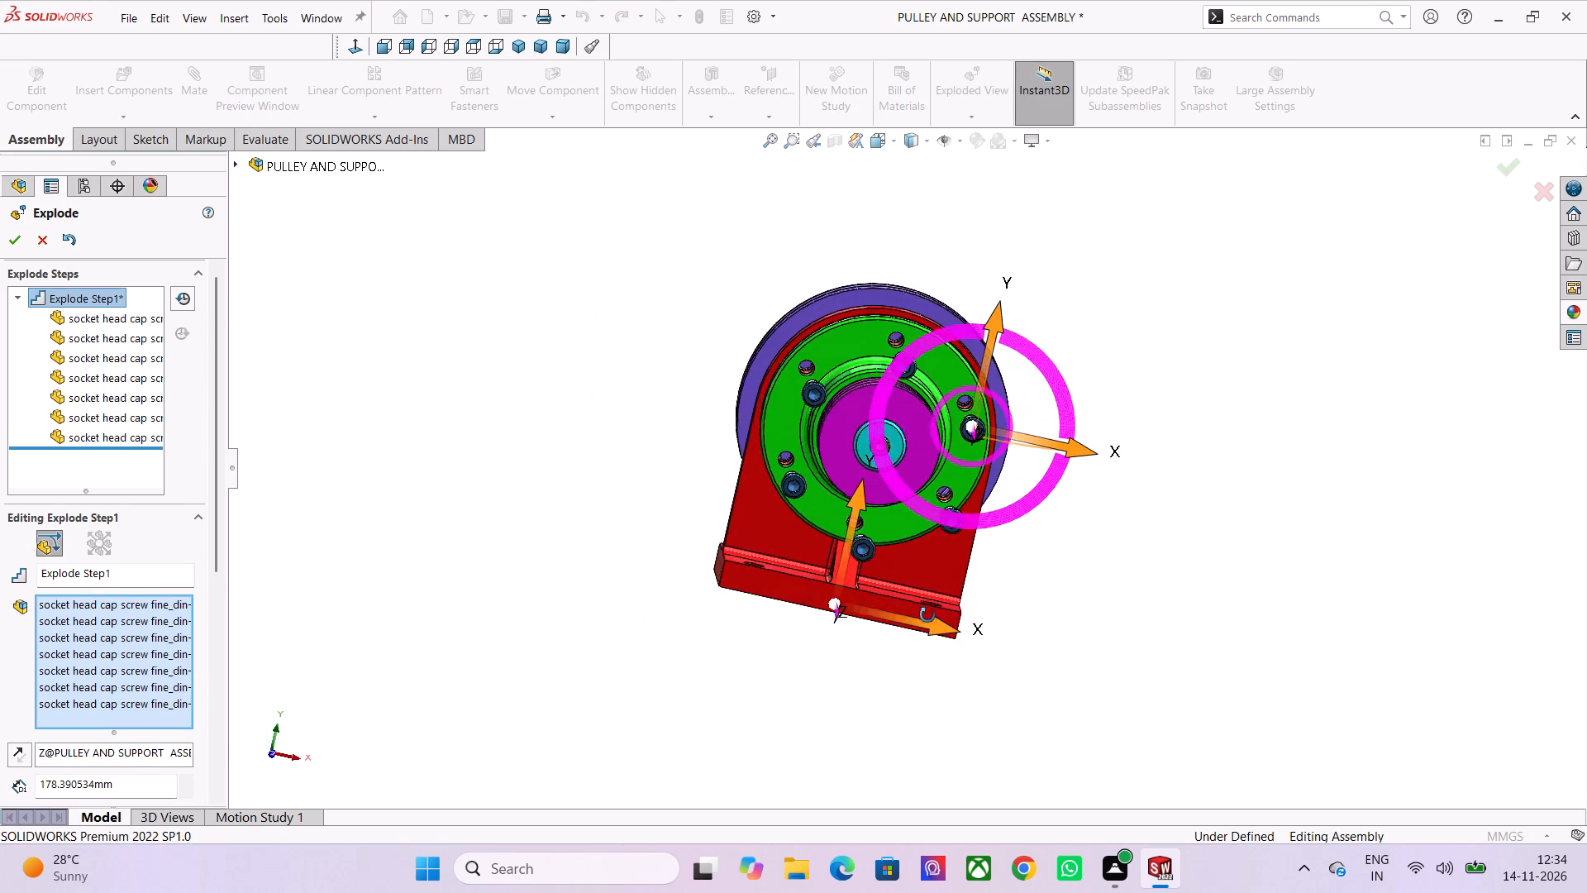
{"action": "middle_click_drag", "start_coordinate": [927, 615], "coordinate": [817, 646]}
{"action": "scroll", "coordinate": [813, 651], "scroll_direction": "down", "scroll_amount": 1}
{"action": "middle_click_drag", "start_coordinate": [822, 651], "coordinate": [817, 669]}
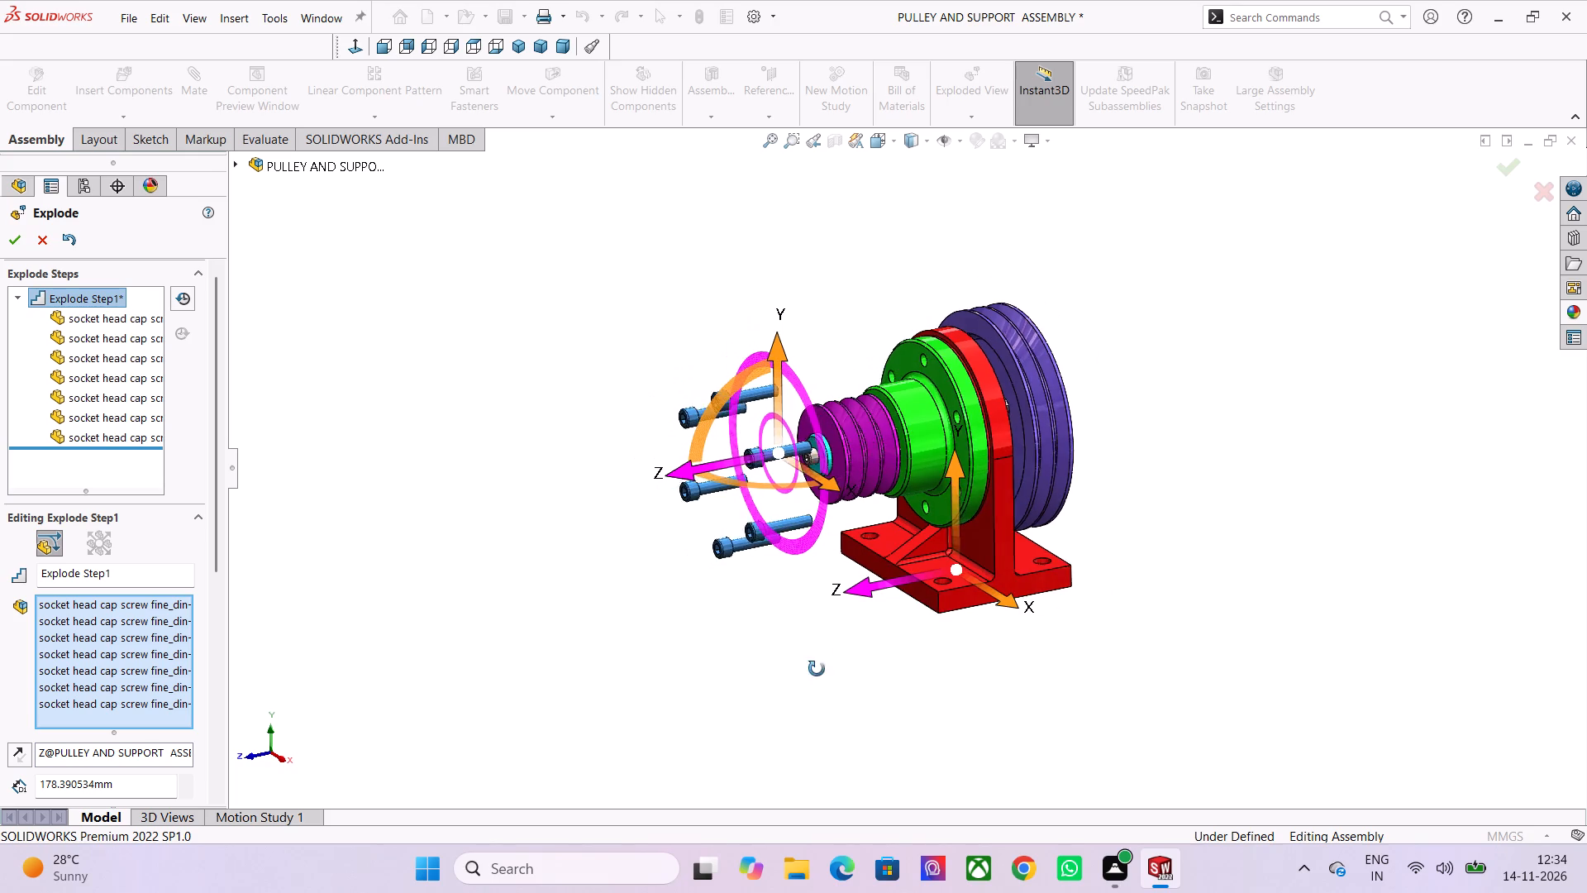
{"action": "middle_click_drag", "start_coordinate": [817, 669], "coordinate": [809, 683]}
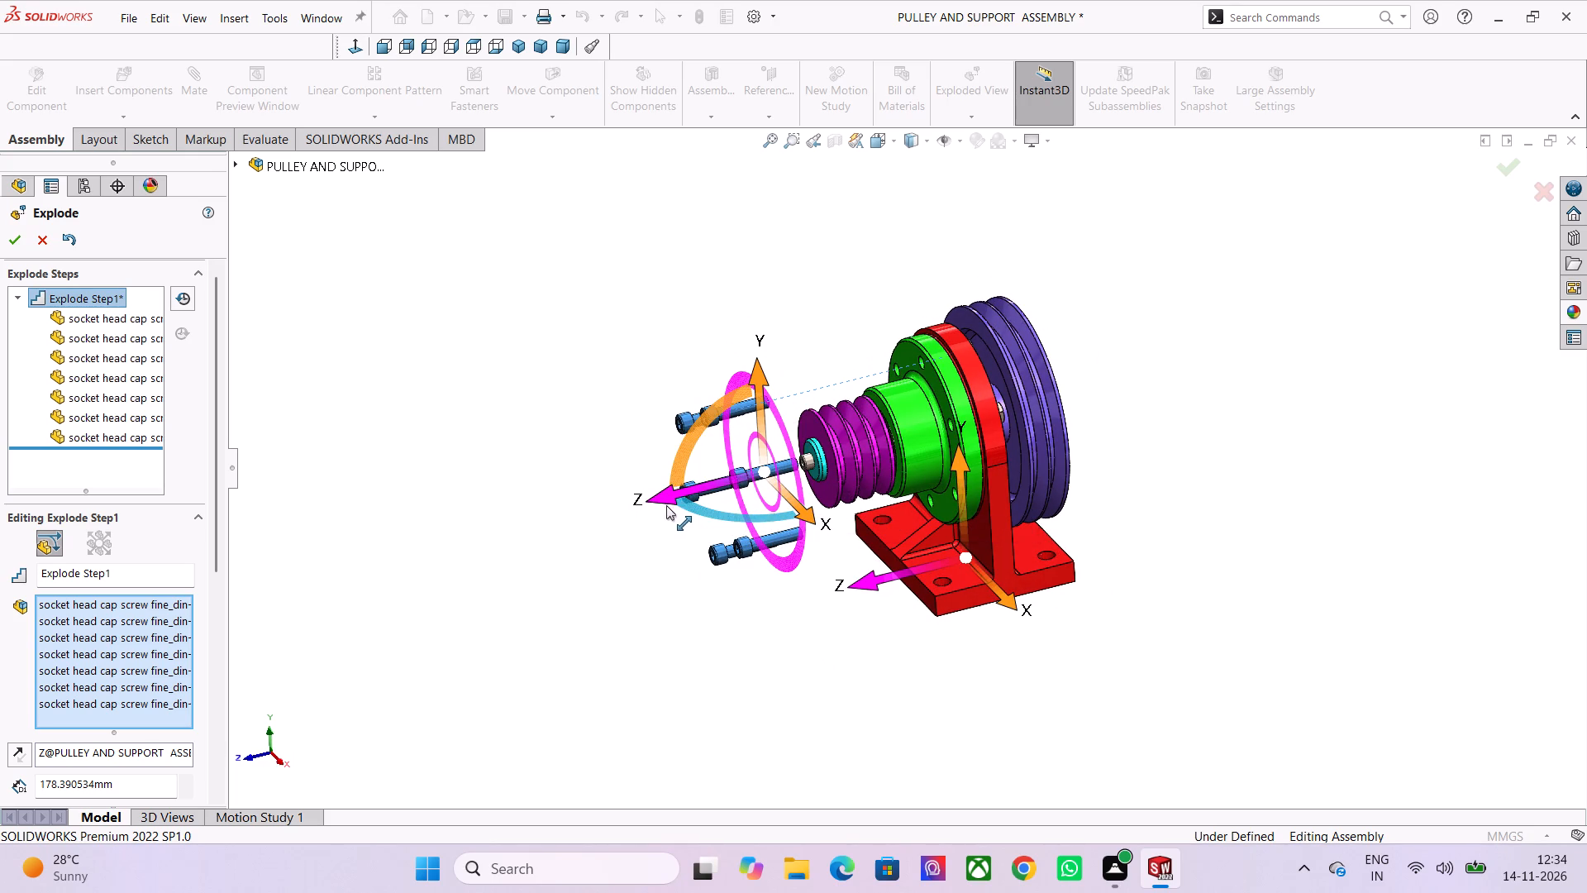
{"action": "left_click_drag", "start_coordinate": [666, 499], "coordinate": [338, 568]}
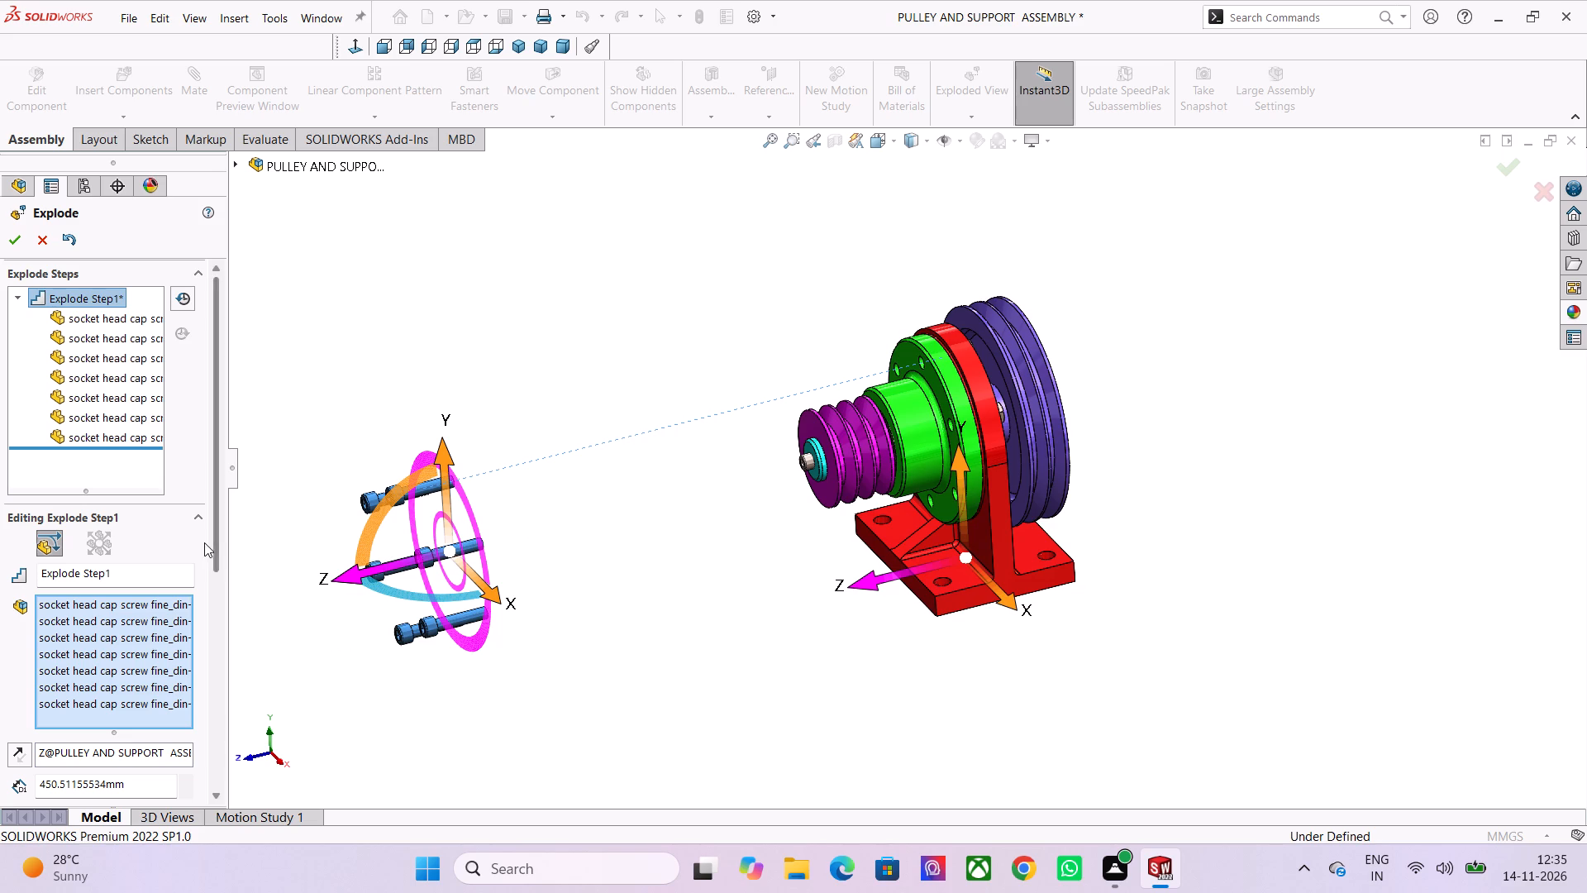
{"action": "scroll", "coordinate": [218, 542], "scroll_direction": "down", "scroll_amount": 2}
{"action": "left_click", "coordinate": [66, 632]}
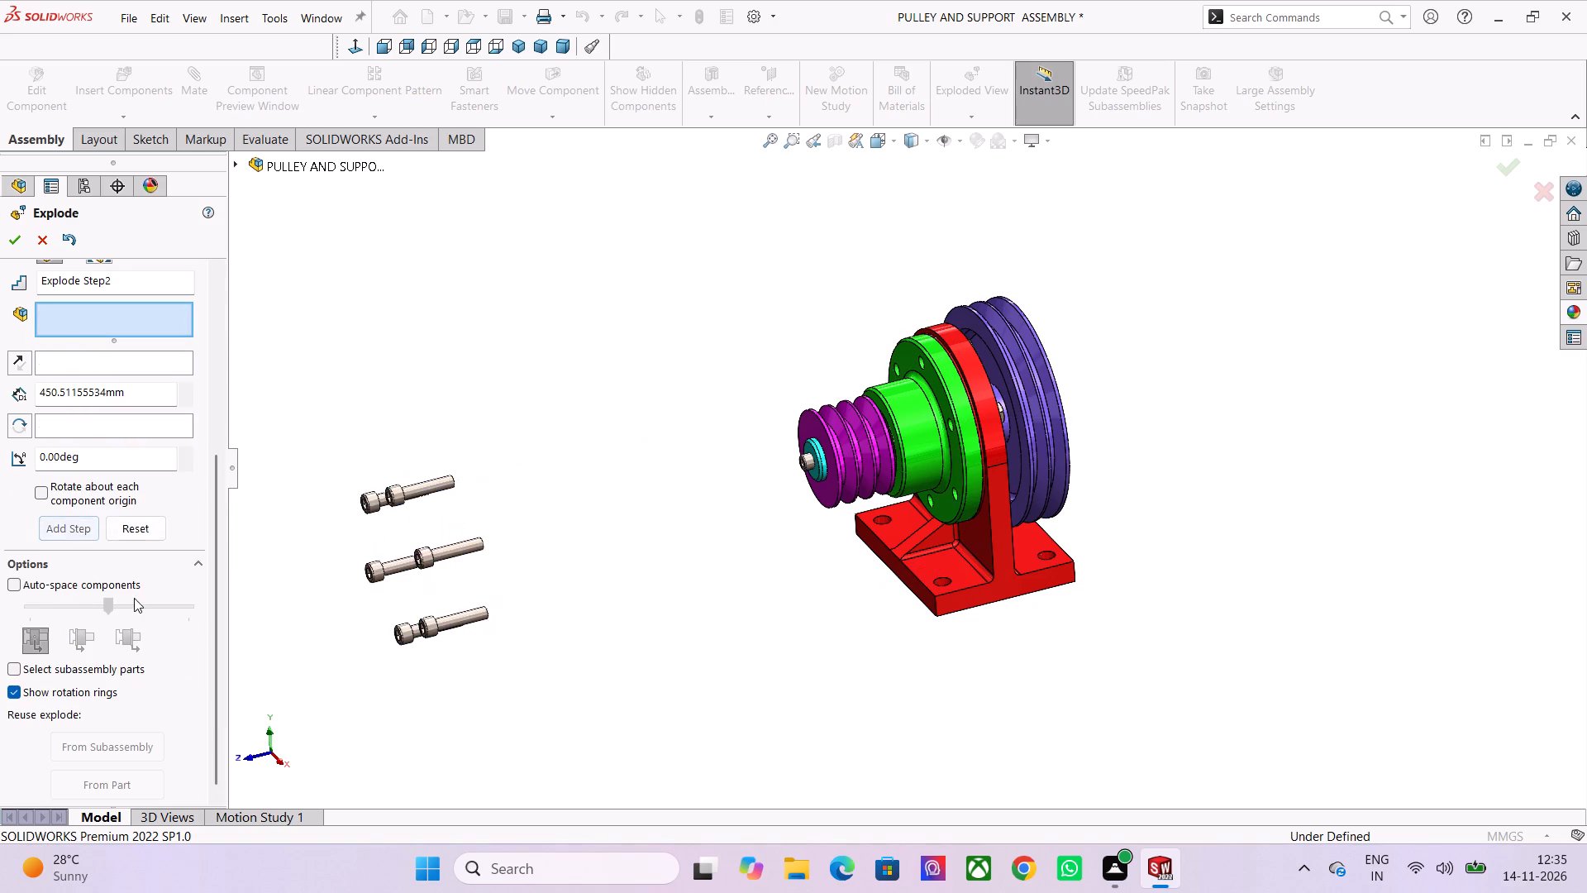
Explode Washer1 off the shaft end along Z by about 189 mm and finish the explode step.
{"action": "middle_click_drag", "start_coordinate": [711, 579], "coordinate": [748, 551]}
{"action": "scroll", "coordinate": [748, 551], "scroll_direction": "up", "scroll_amount": 1}
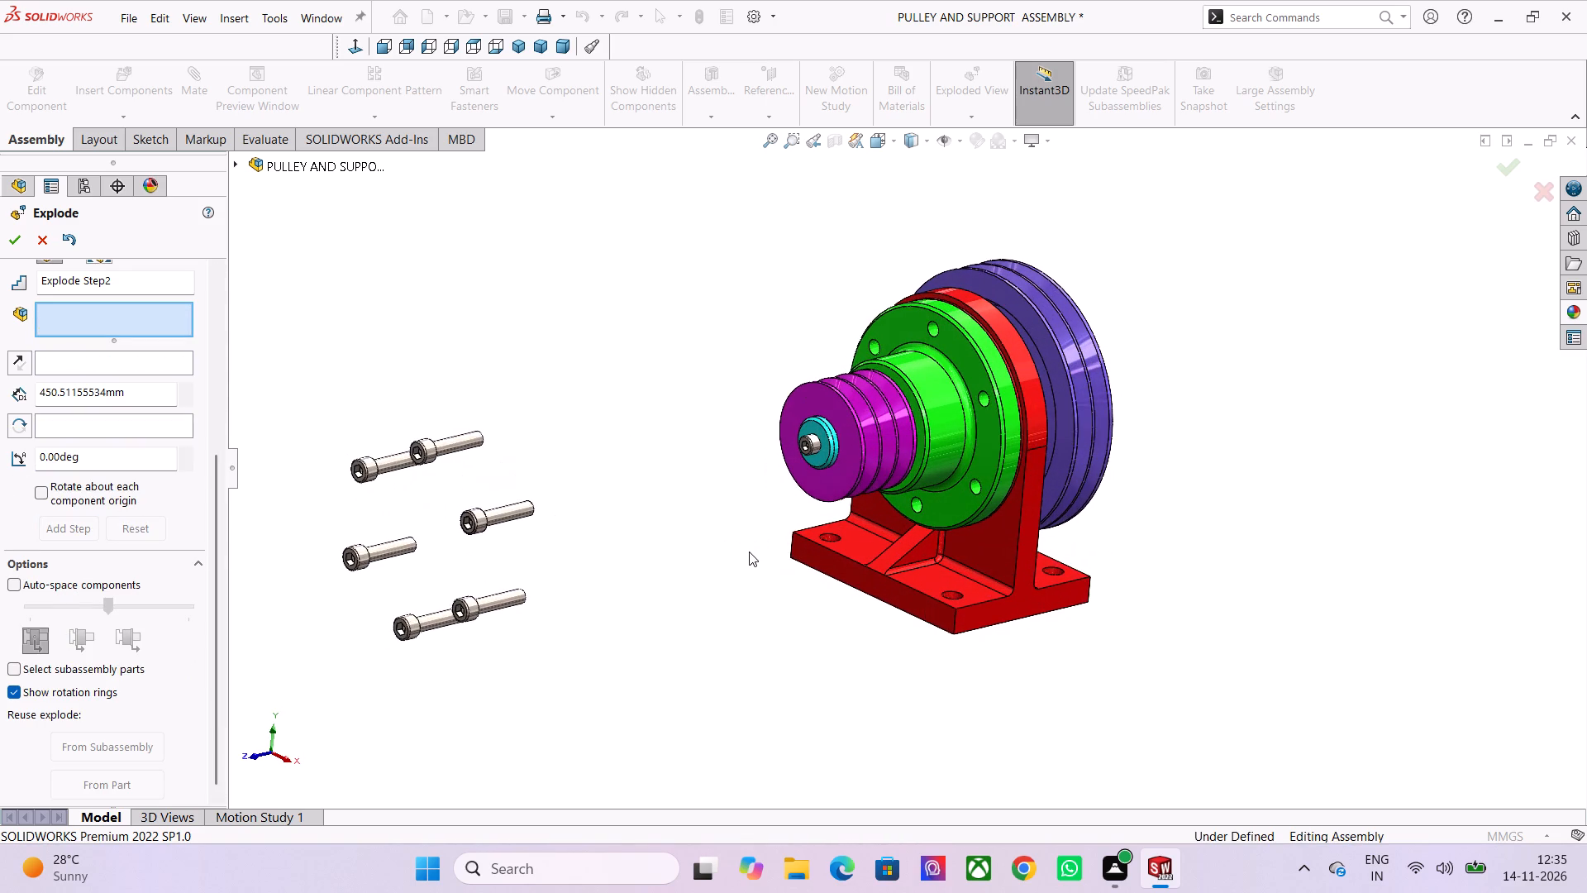
{"action": "scroll", "coordinate": [752, 552], "scroll_direction": "up", "scroll_amount": 2}
{"action": "left_click", "coordinate": [866, 404]}
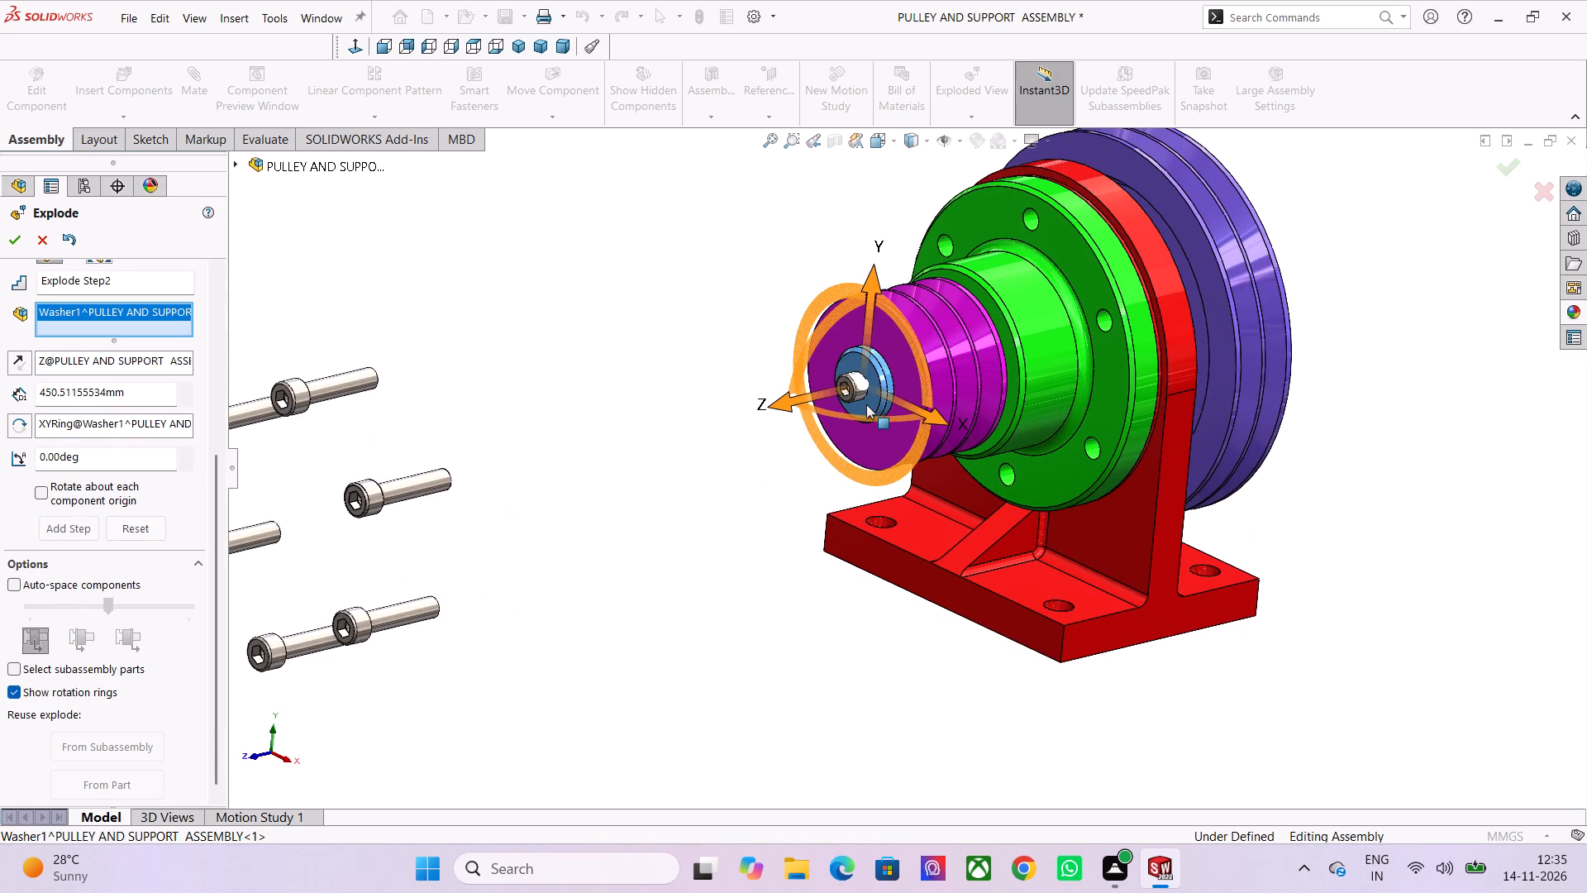
{"action": "left_click_drag", "start_coordinate": [778, 400], "coordinate": [480, 518]}
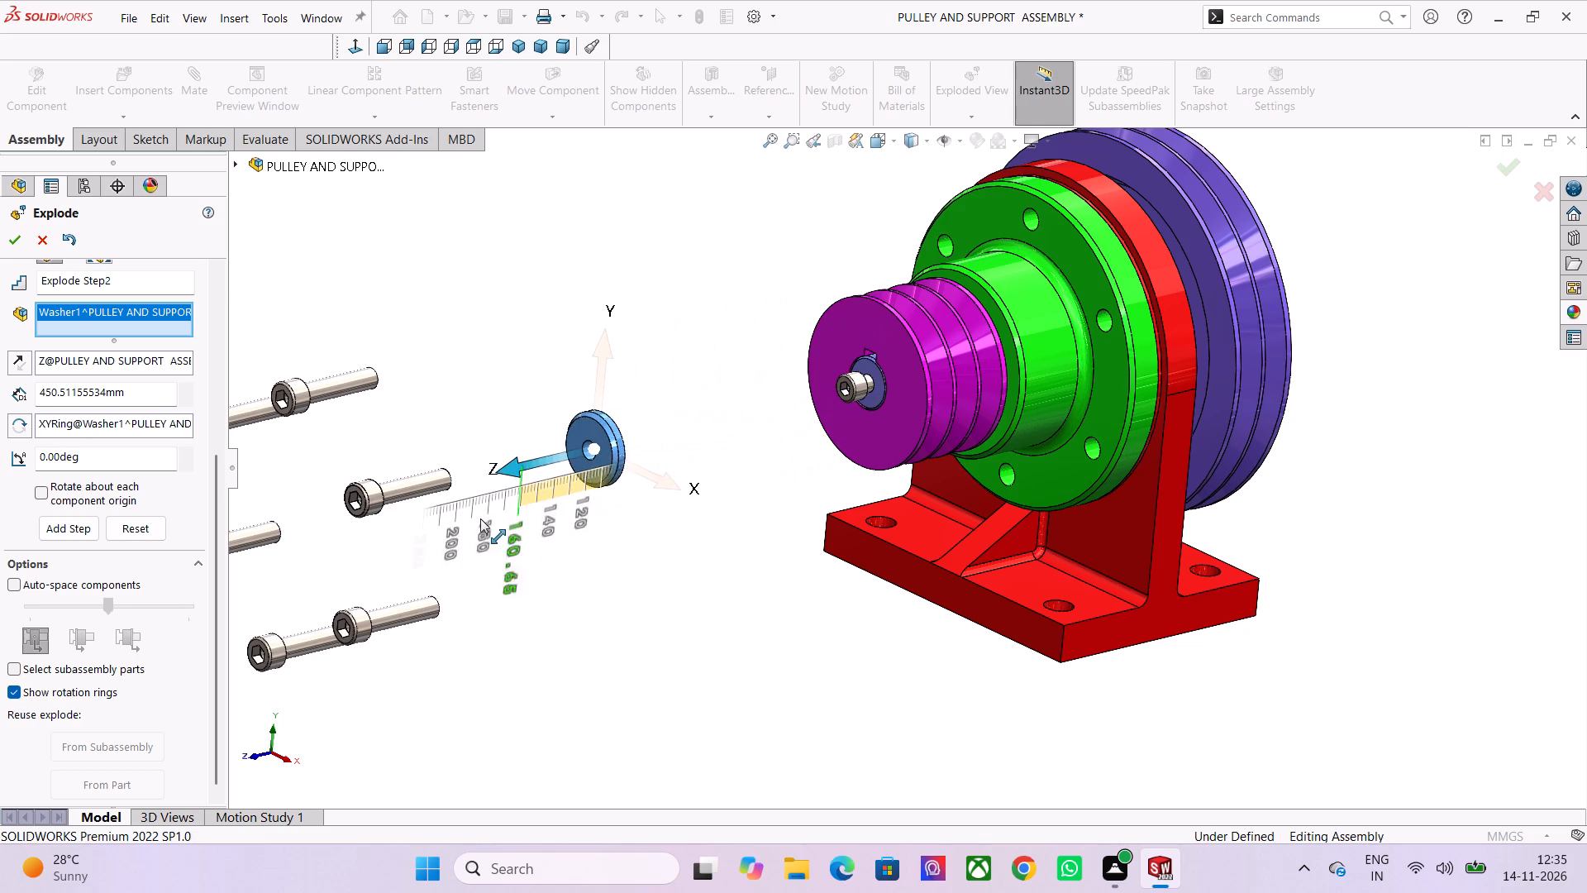
{"action": "left_click_drag", "start_coordinate": [480, 518], "coordinate": [479, 518]}
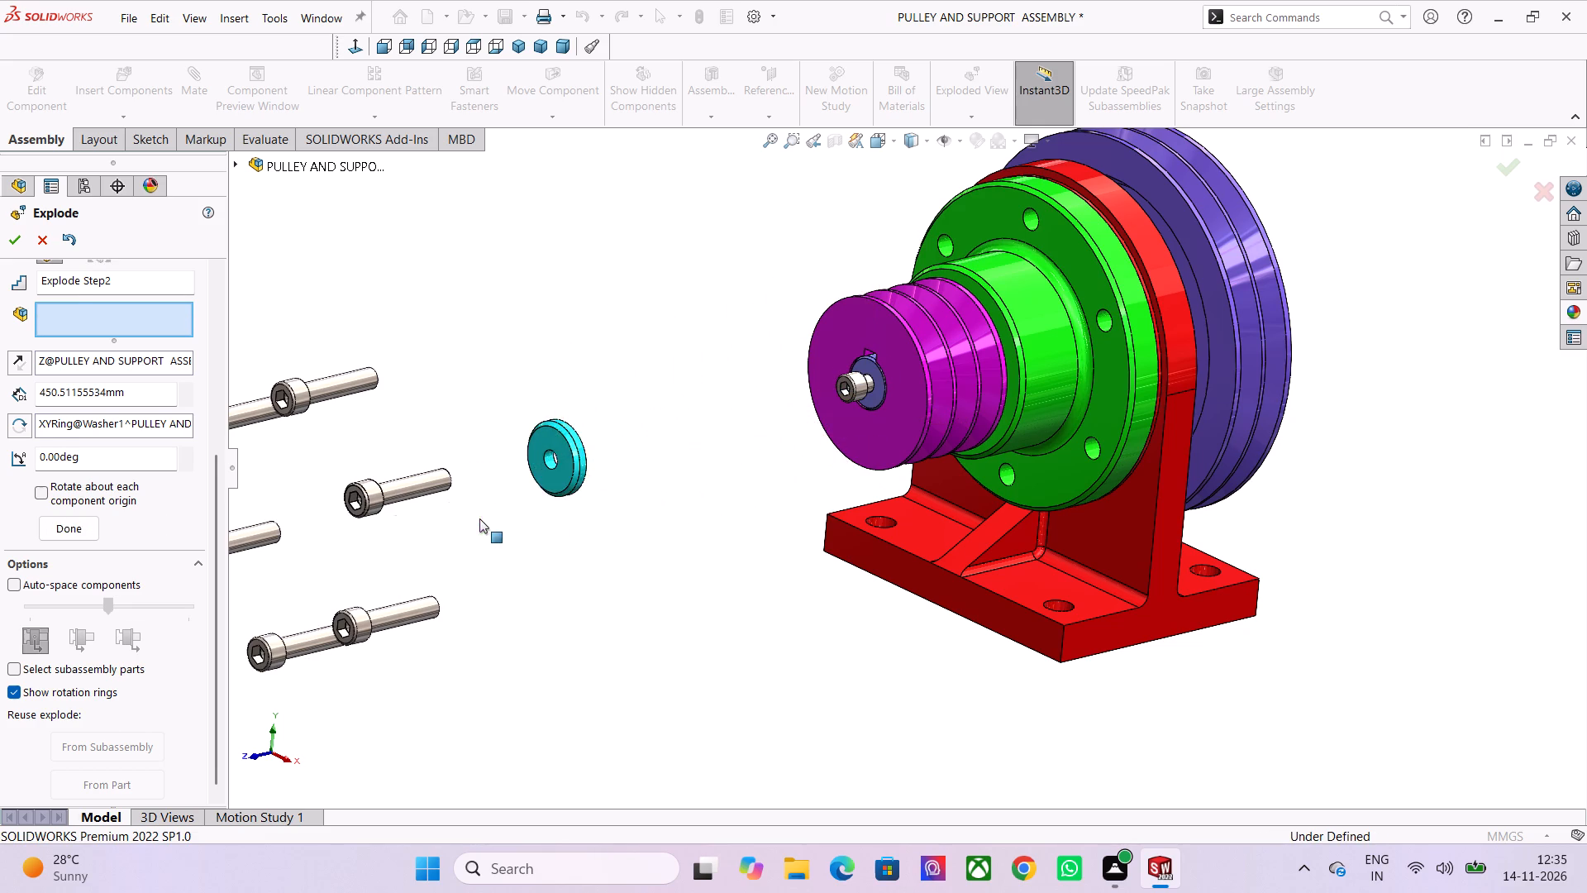
{"action": "scroll", "coordinate": [721, 574], "scroll_direction": "down", "scroll_amount": 2}
{"action": "middle_click_drag", "start_coordinate": [720, 575], "coordinate": [691, 582]}
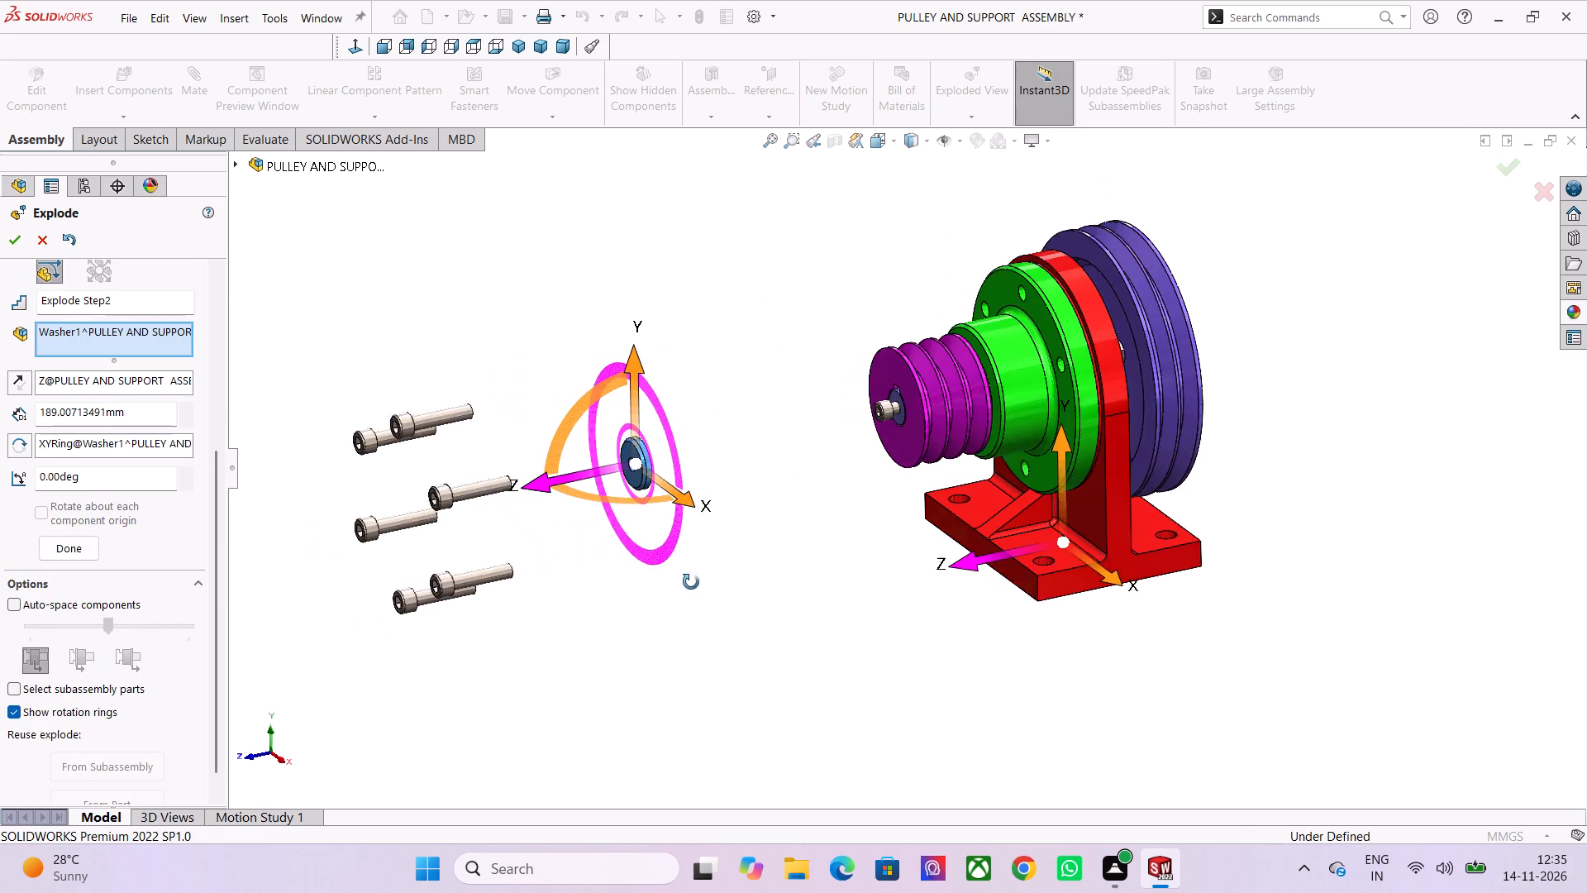
{"action": "middle_click_drag", "start_coordinate": [691, 582], "coordinate": [678, 598]}
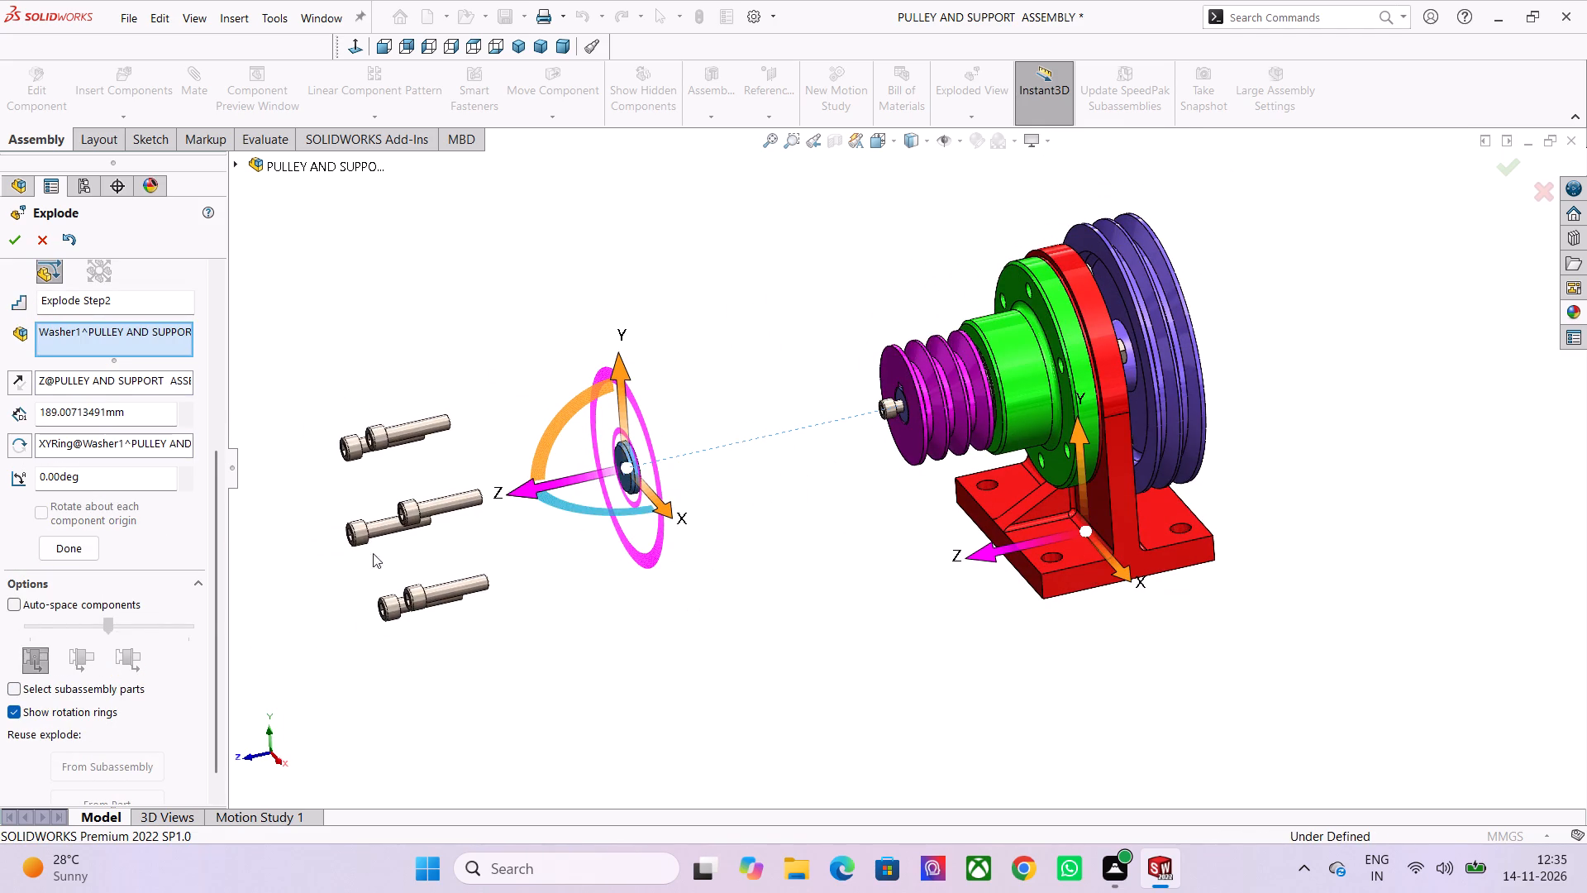
{"action": "left_click", "coordinate": [75, 553]}
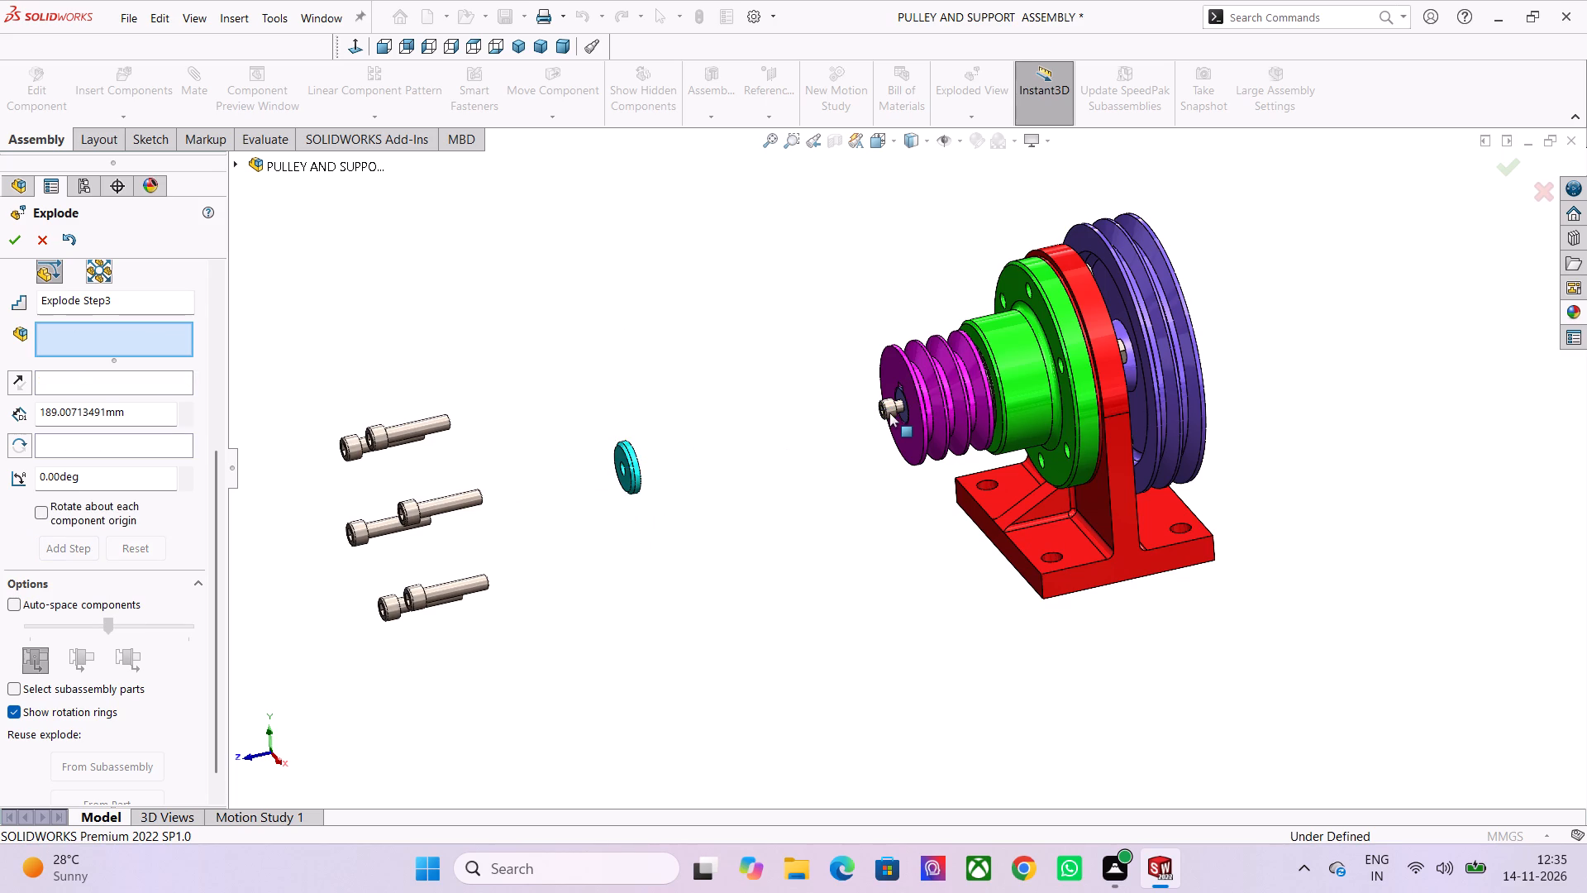
Explode the shaft-end socket head cap screw along Z by about 247.3 mm, past the washer, and finish the explode step.
{"action": "left_click", "coordinate": [893, 413]}
{"action": "left_click_drag", "start_coordinate": [807, 428], "coordinate": [617, 466]}
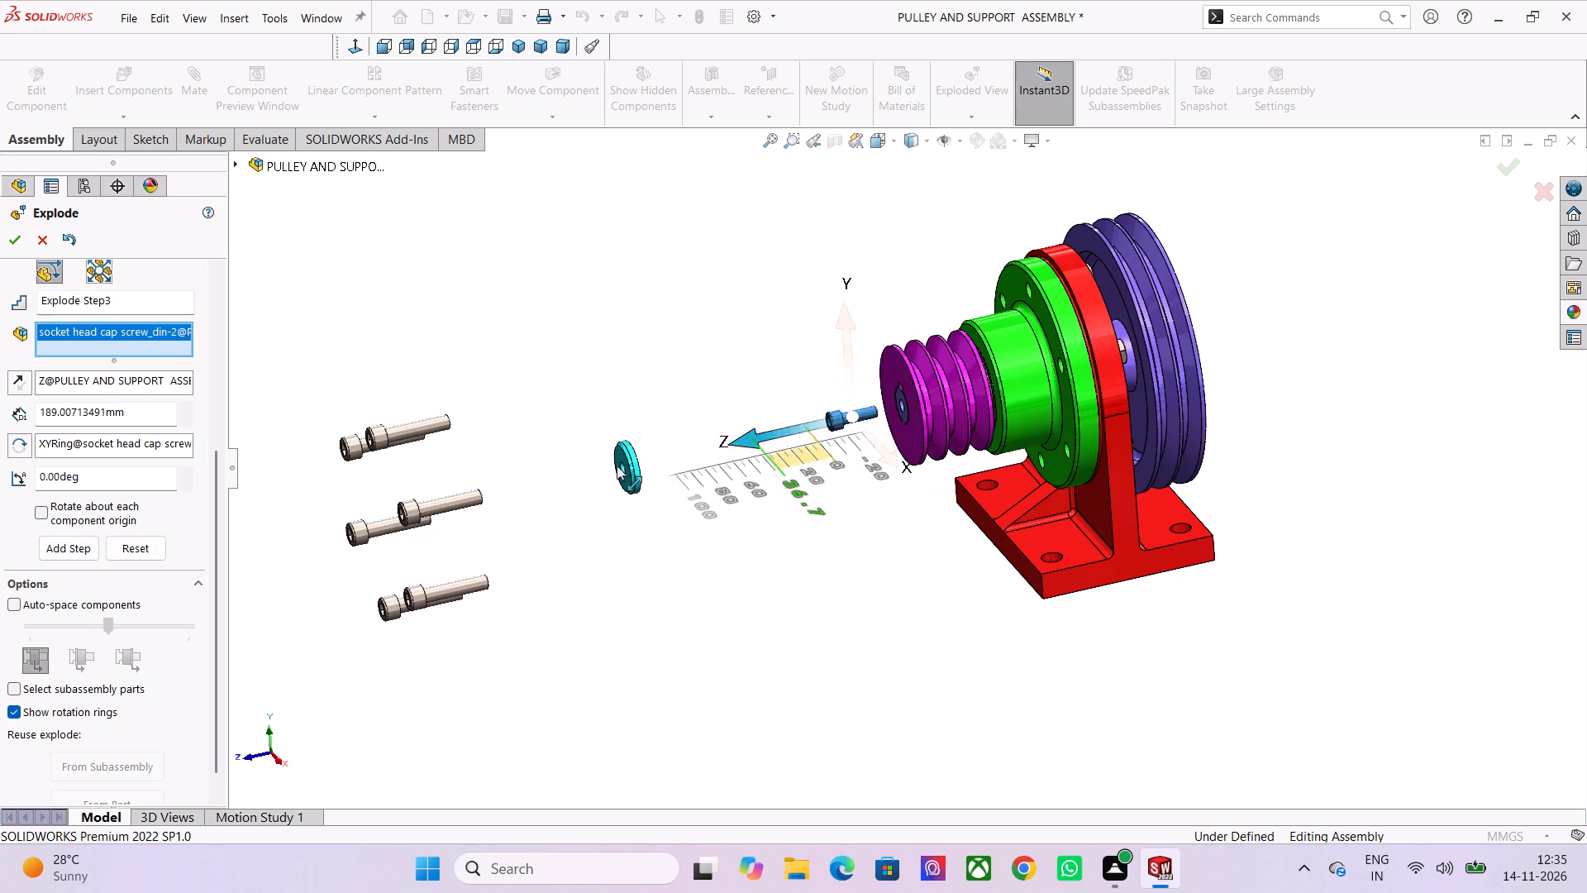
{"action": "left_click_drag", "start_coordinate": [617, 466], "coordinate": [435, 540]}
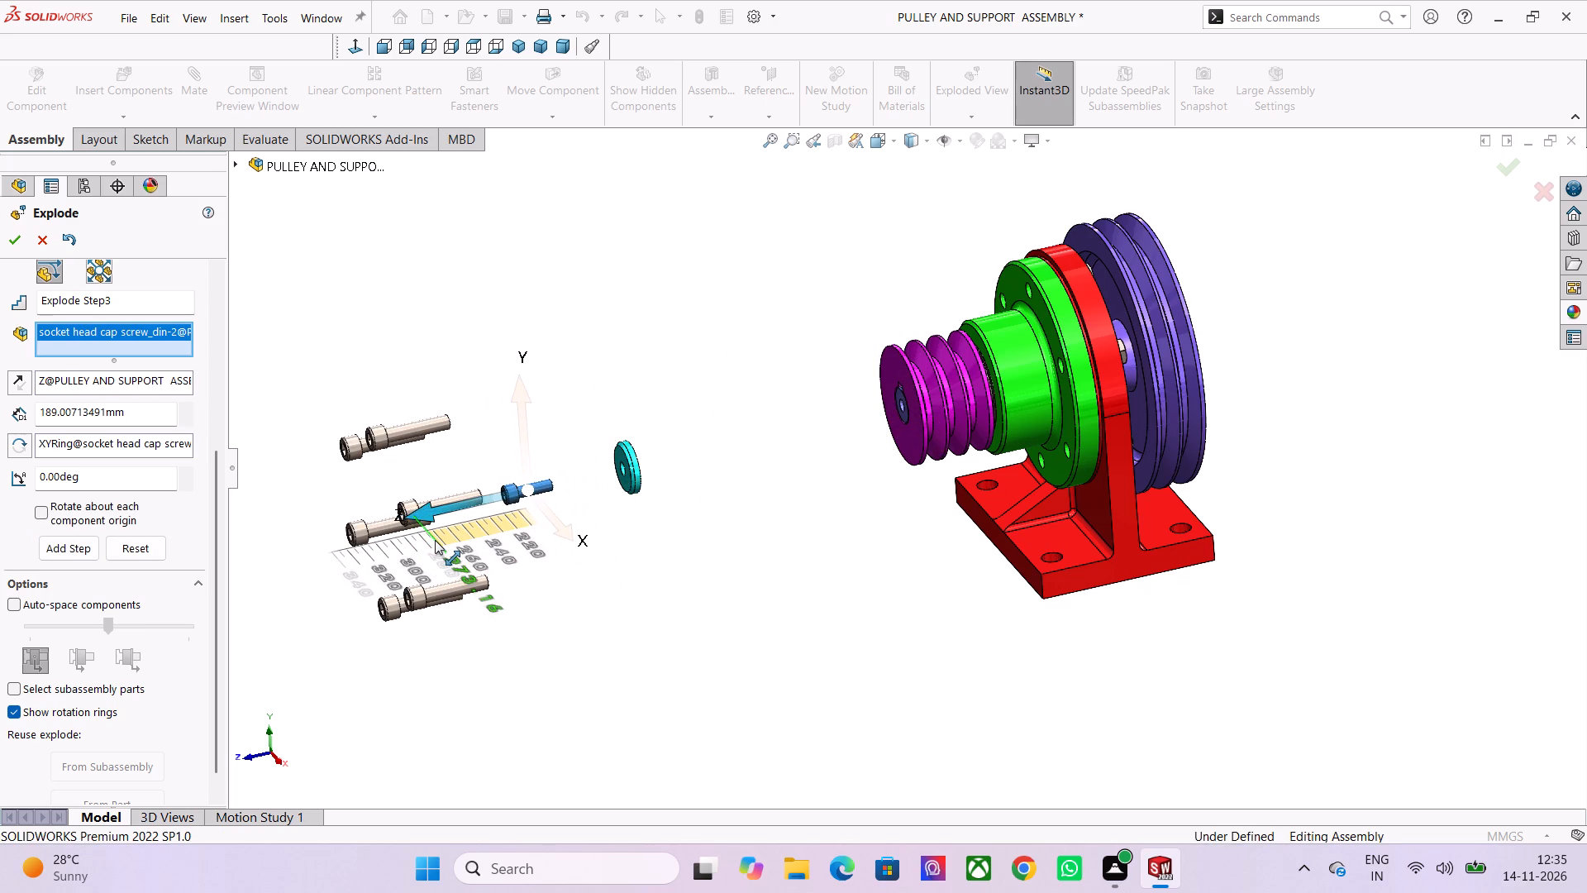
{"action": "left_click_drag", "start_coordinate": [435, 540], "coordinate": [461, 538]}
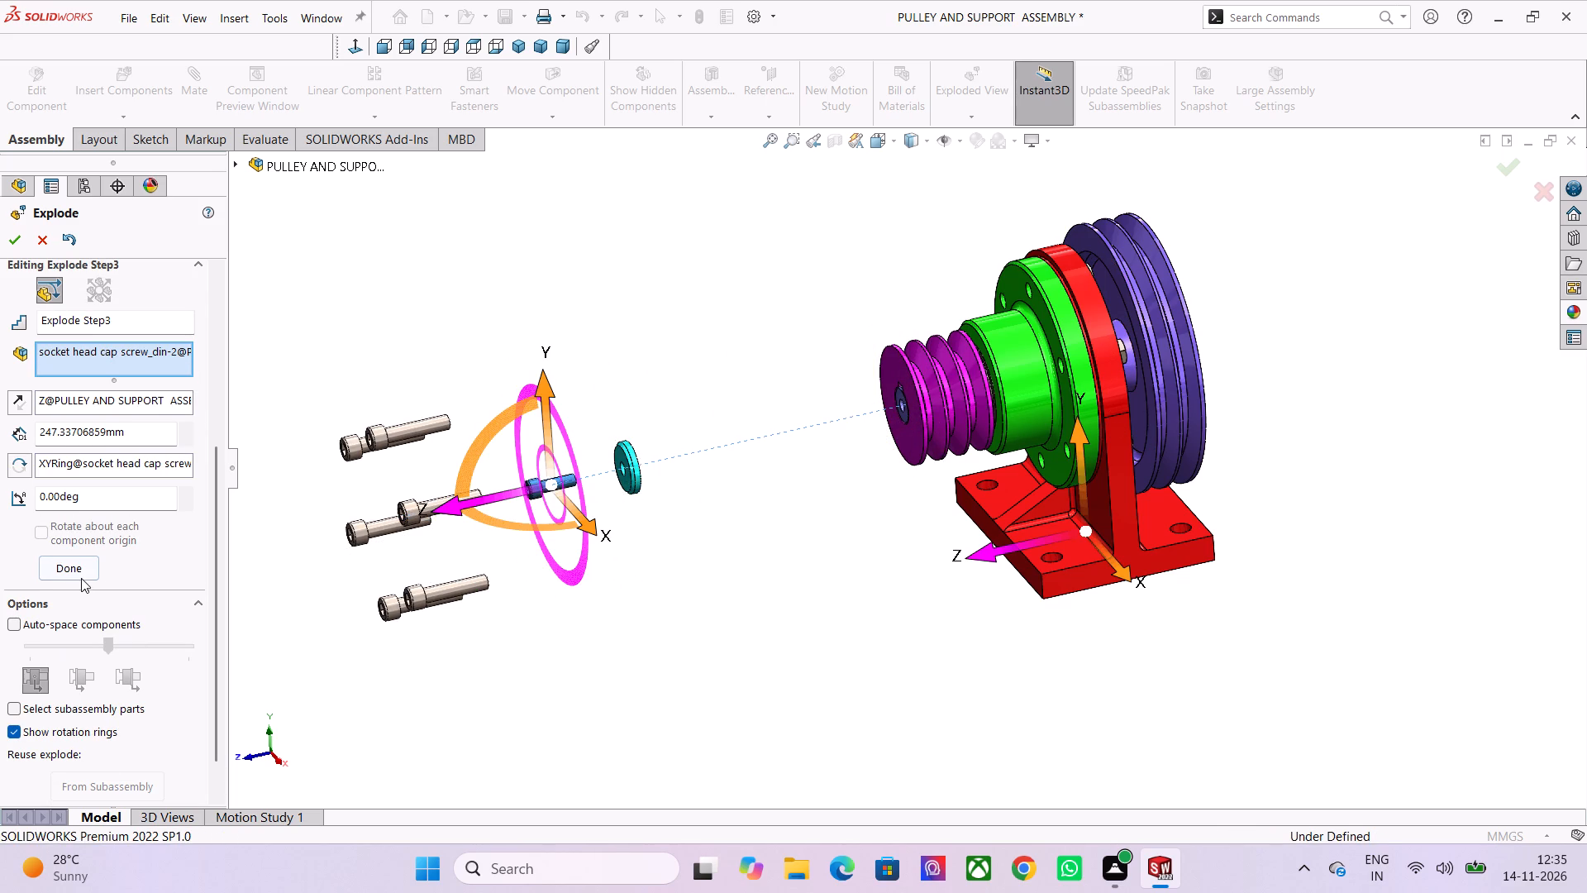
{"action": "left_click", "coordinate": [75, 567]}
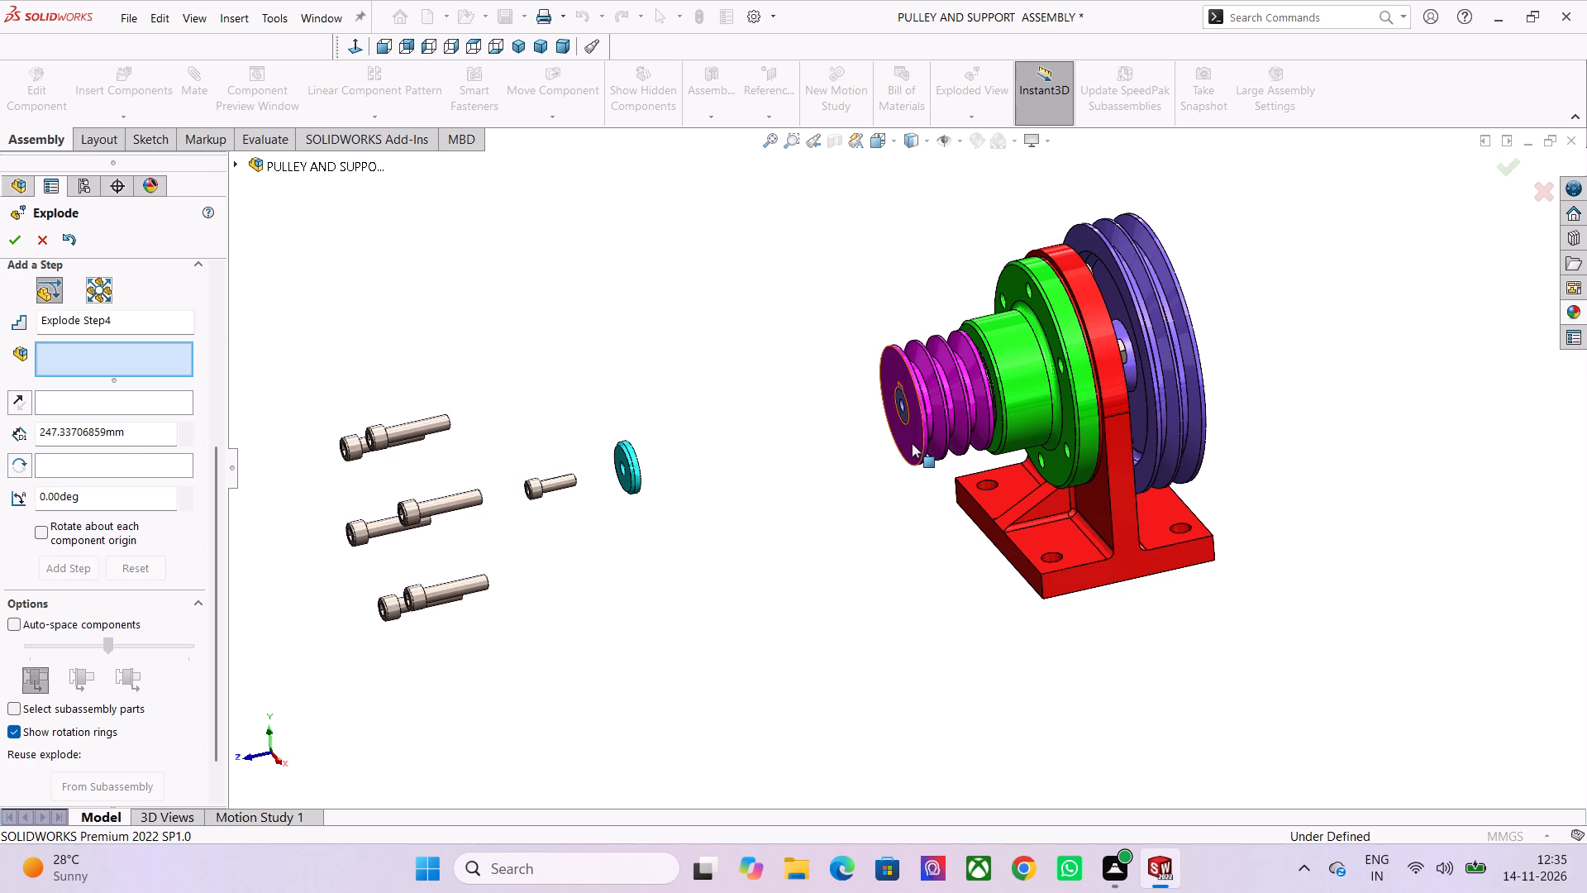
Explode the Motor Pulley off the shaft along Z by about 156 mm and finish the explode step.
{"action": "left_click", "coordinate": [912, 443]}
{"action": "left_click", "coordinate": [839, 422]}
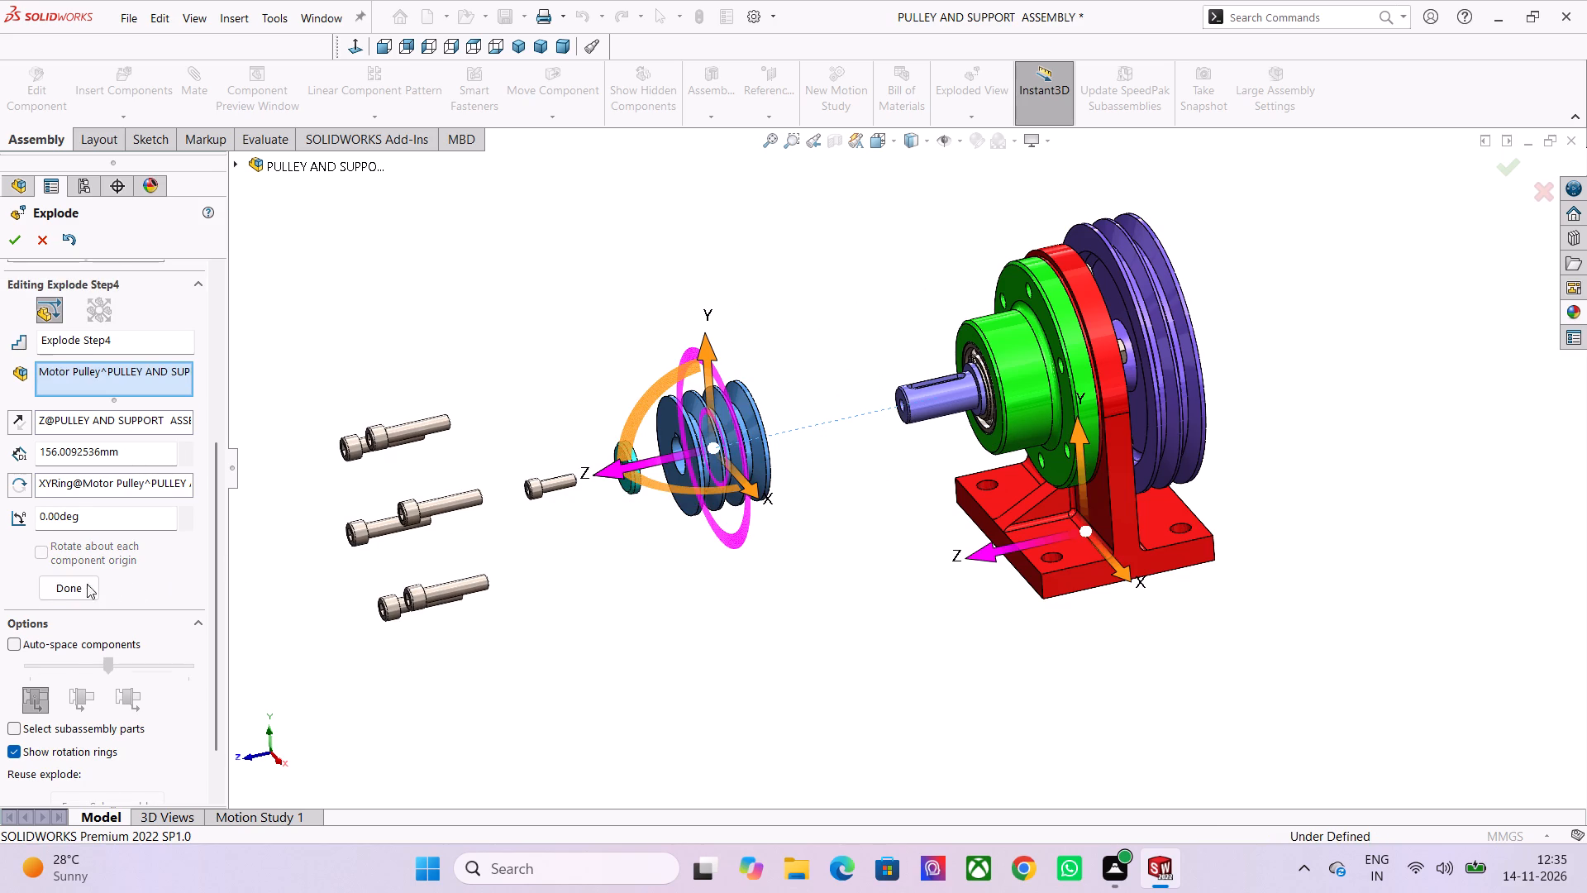
{"action": "left_click", "coordinate": [65, 584]}
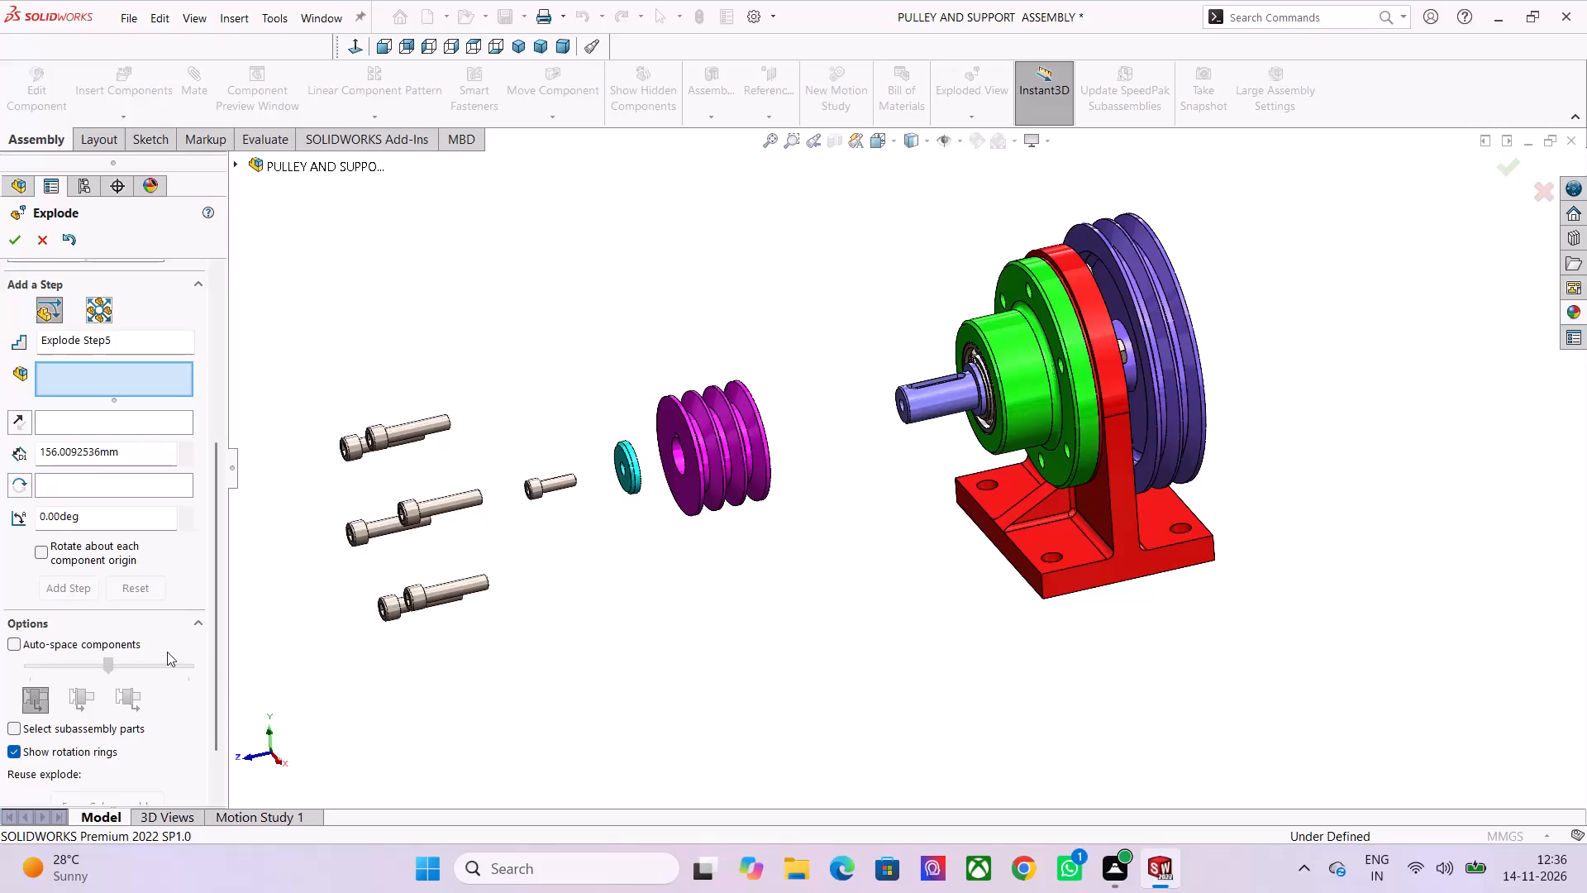
Explode the shaft circlip in front of the bearing along Z by about 265.2 mm and finish the explode step.
{"action": "middle_click_drag", "start_coordinate": [717, 629], "coordinate": [755, 634]}
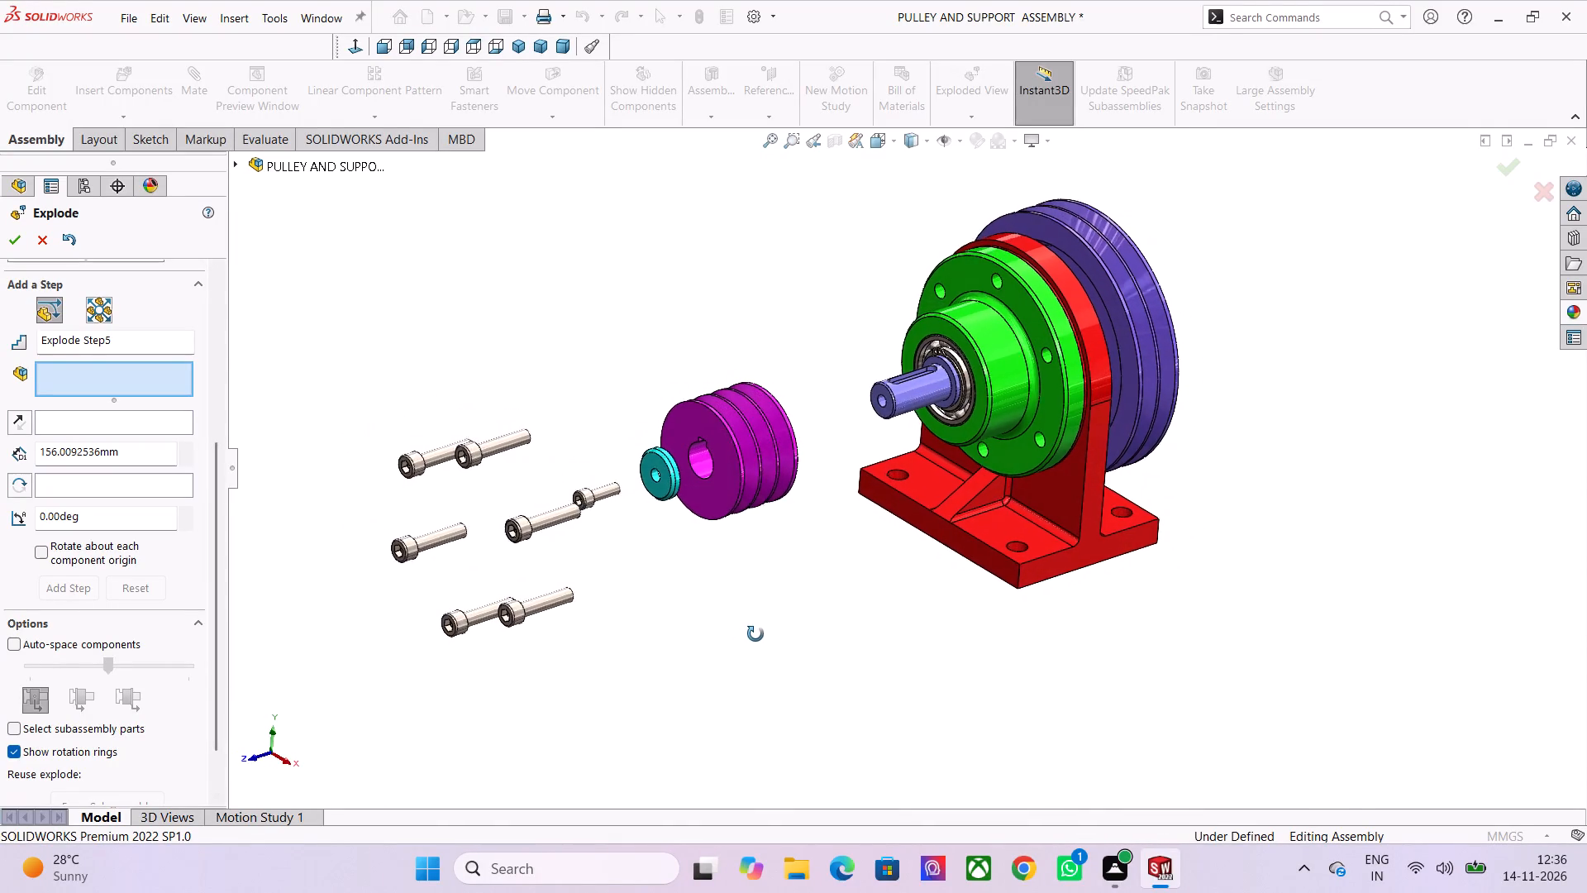
{"action": "middle_click_drag", "start_coordinate": [755, 634], "coordinate": [754, 627]}
{"action": "scroll", "coordinate": [913, 350], "scroll_direction": "up", "scroll_amount": 6}
{"action": "scroll", "coordinate": [927, 241], "scroll_direction": "down", "scroll_amount": 1}
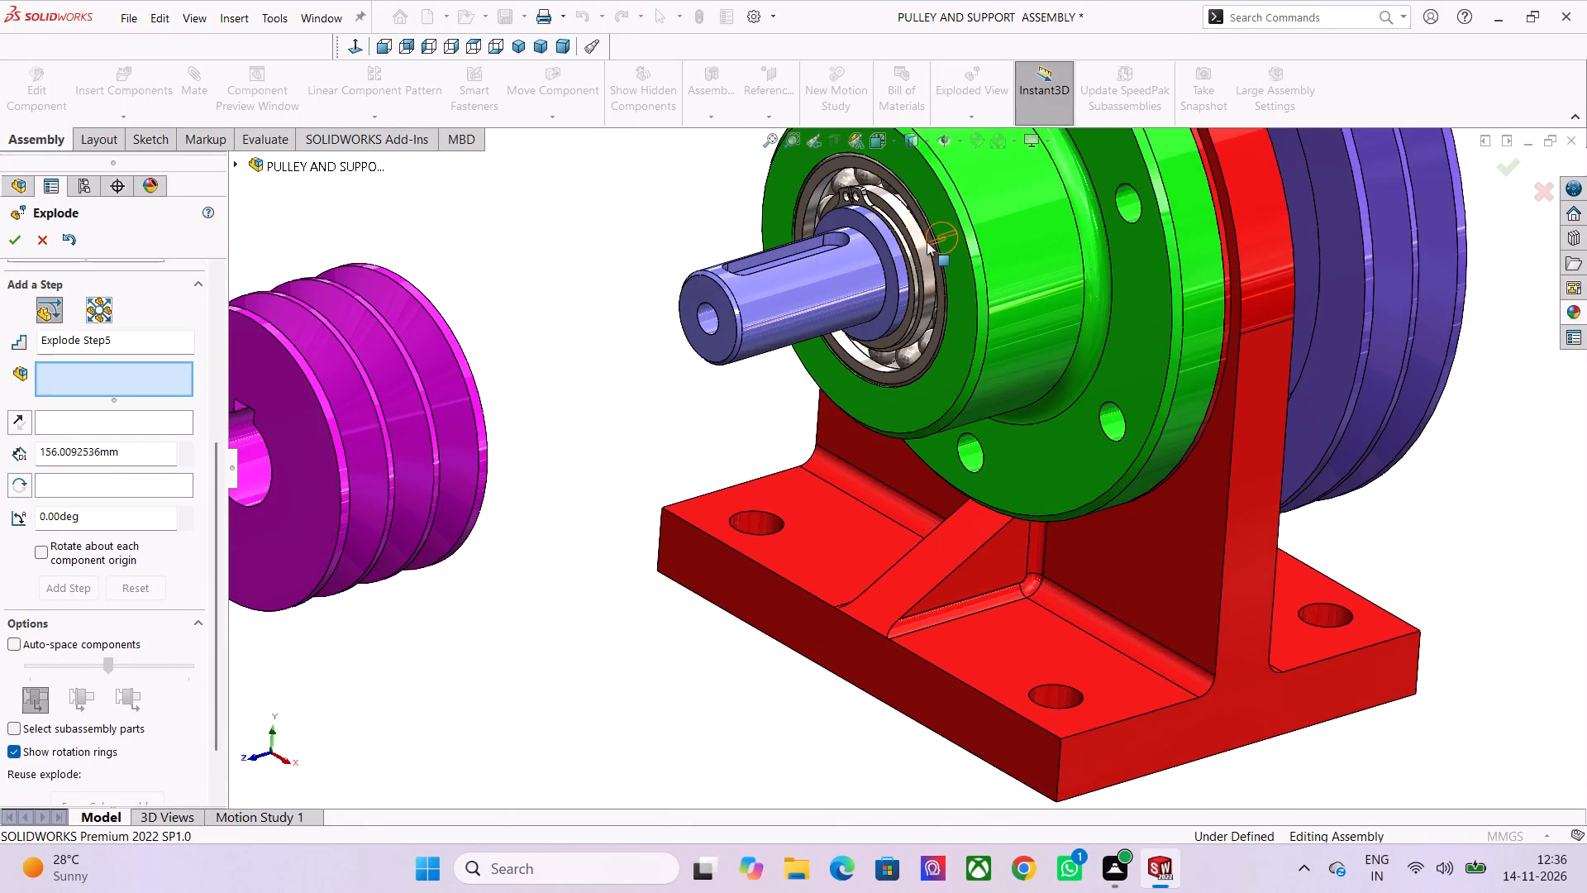
{"action": "scroll", "coordinate": [848, 213], "scroll_direction": "up", "scroll_amount": 2}
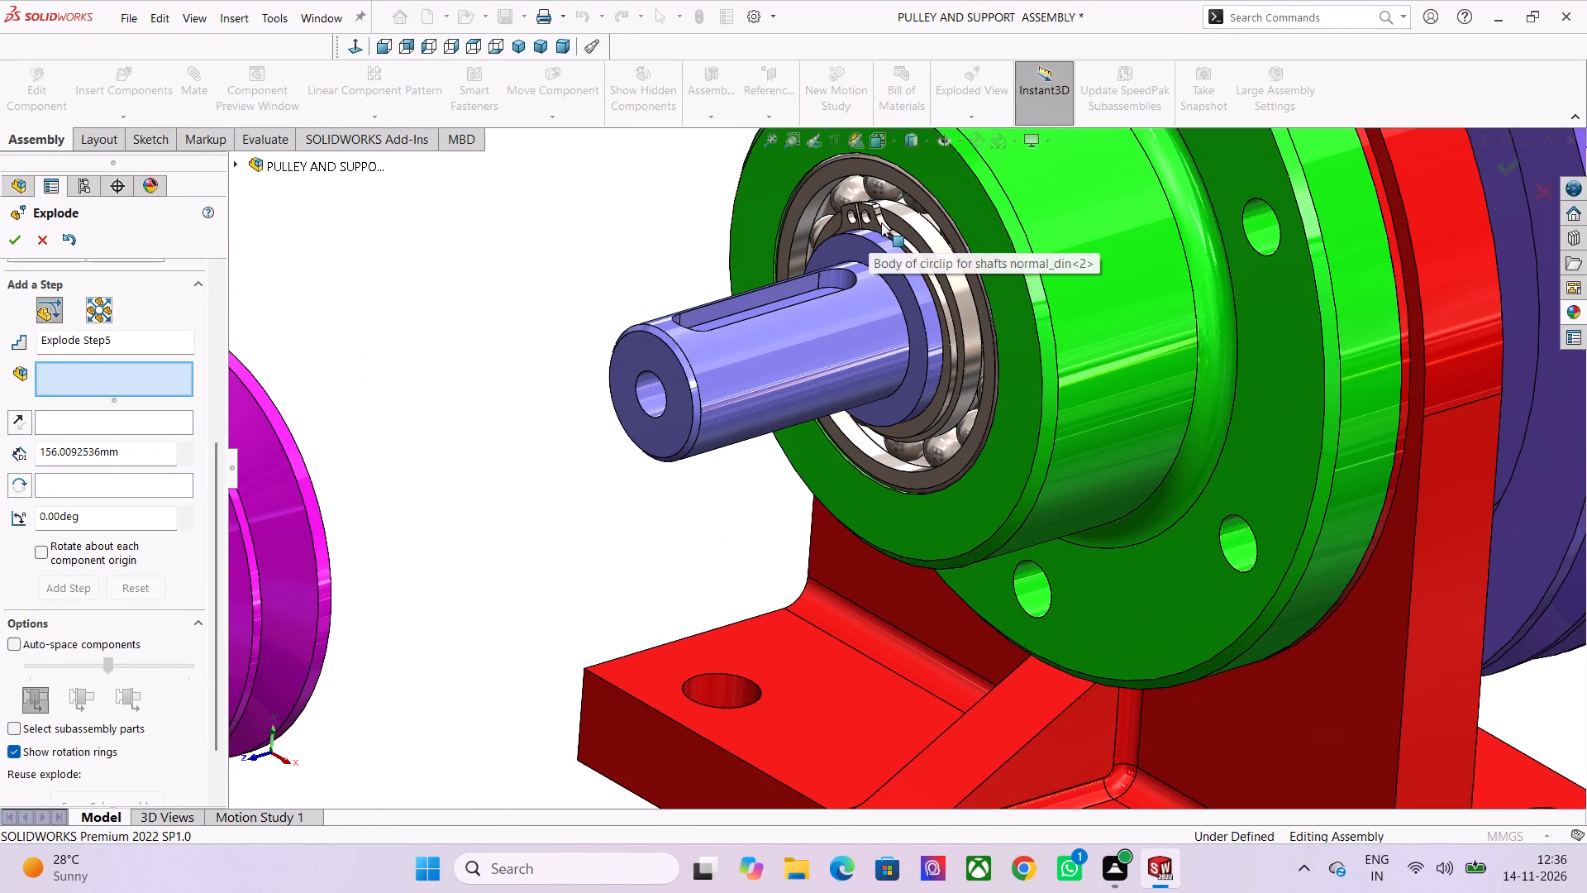
{"action": "left_click", "coordinate": [876, 222]}
{"action": "scroll", "coordinate": [865, 302], "scroll_direction": "down", "scroll_amount": 2}
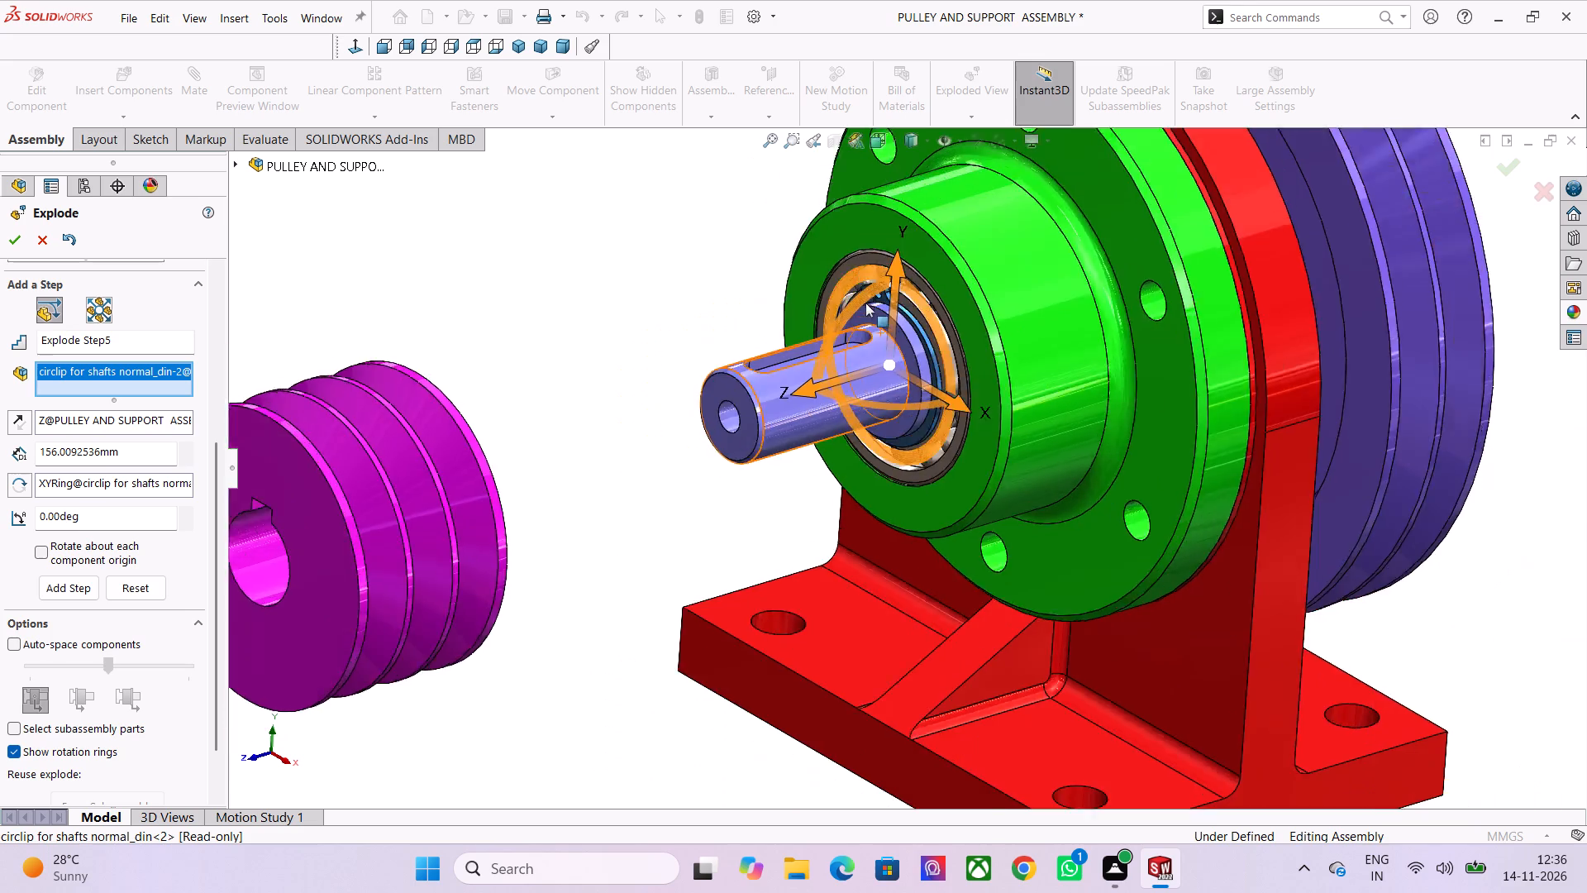
{"action": "scroll", "coordinate": [865, 303], "scroll_direction": "down", "scroll_amount": 4}
{"action": "scroll", "coordinate": [859, 391], "scroll_direction": "down", "scroll_amount": 2}
{"action": "left_click_drag", "start_coordinate": [815, 458], "coordinate": [544, 561]}
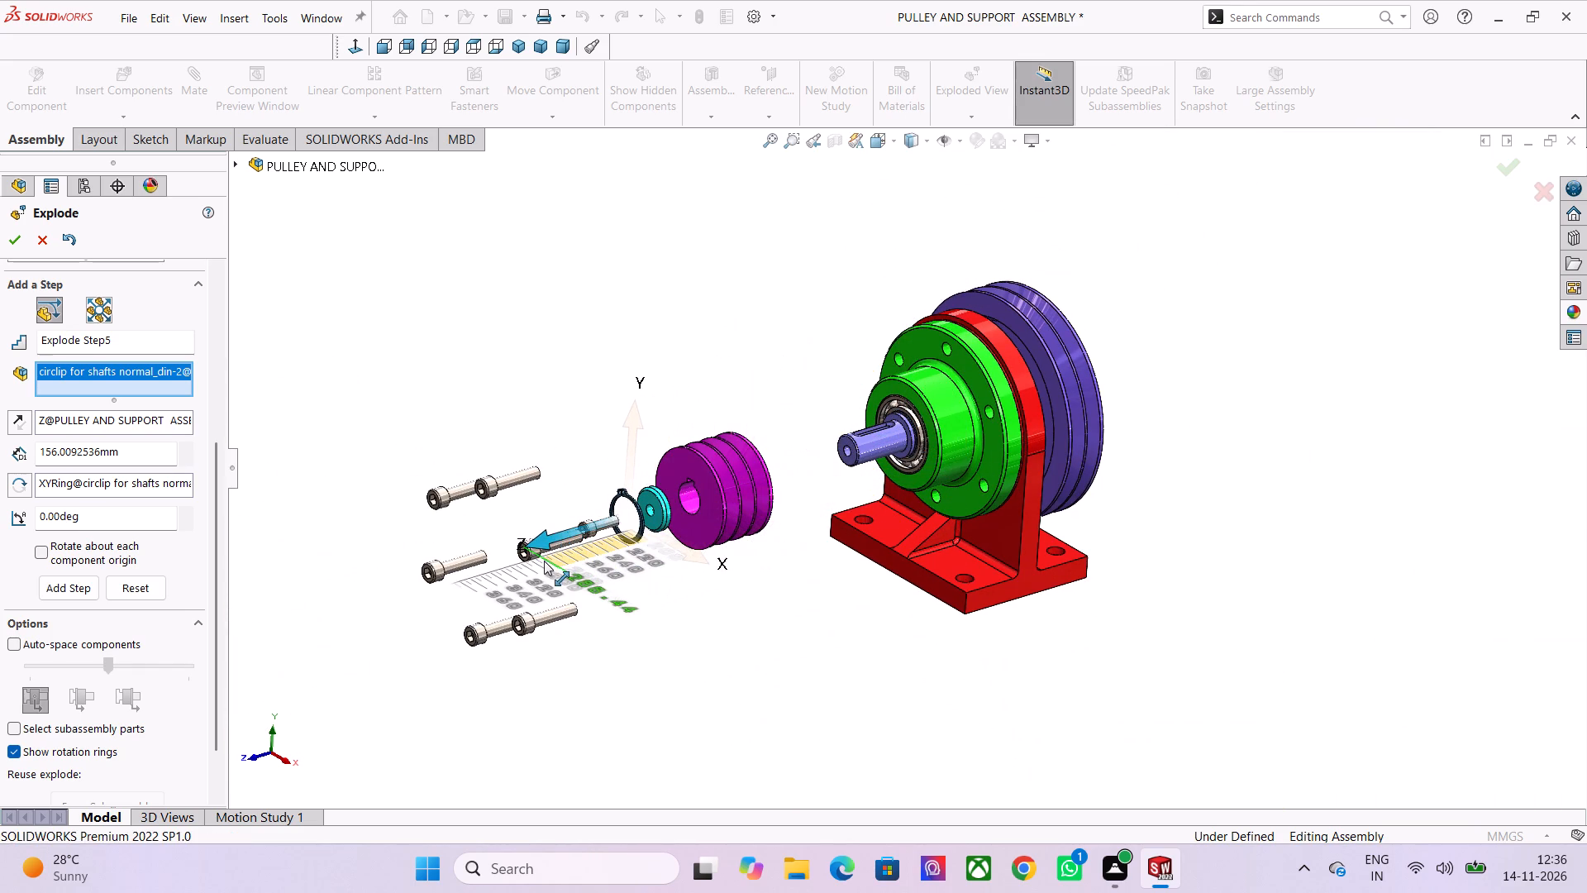
{"action": "left_click_drag", "start_coordinate": [544, 561], "coordinate": [551, 562]}
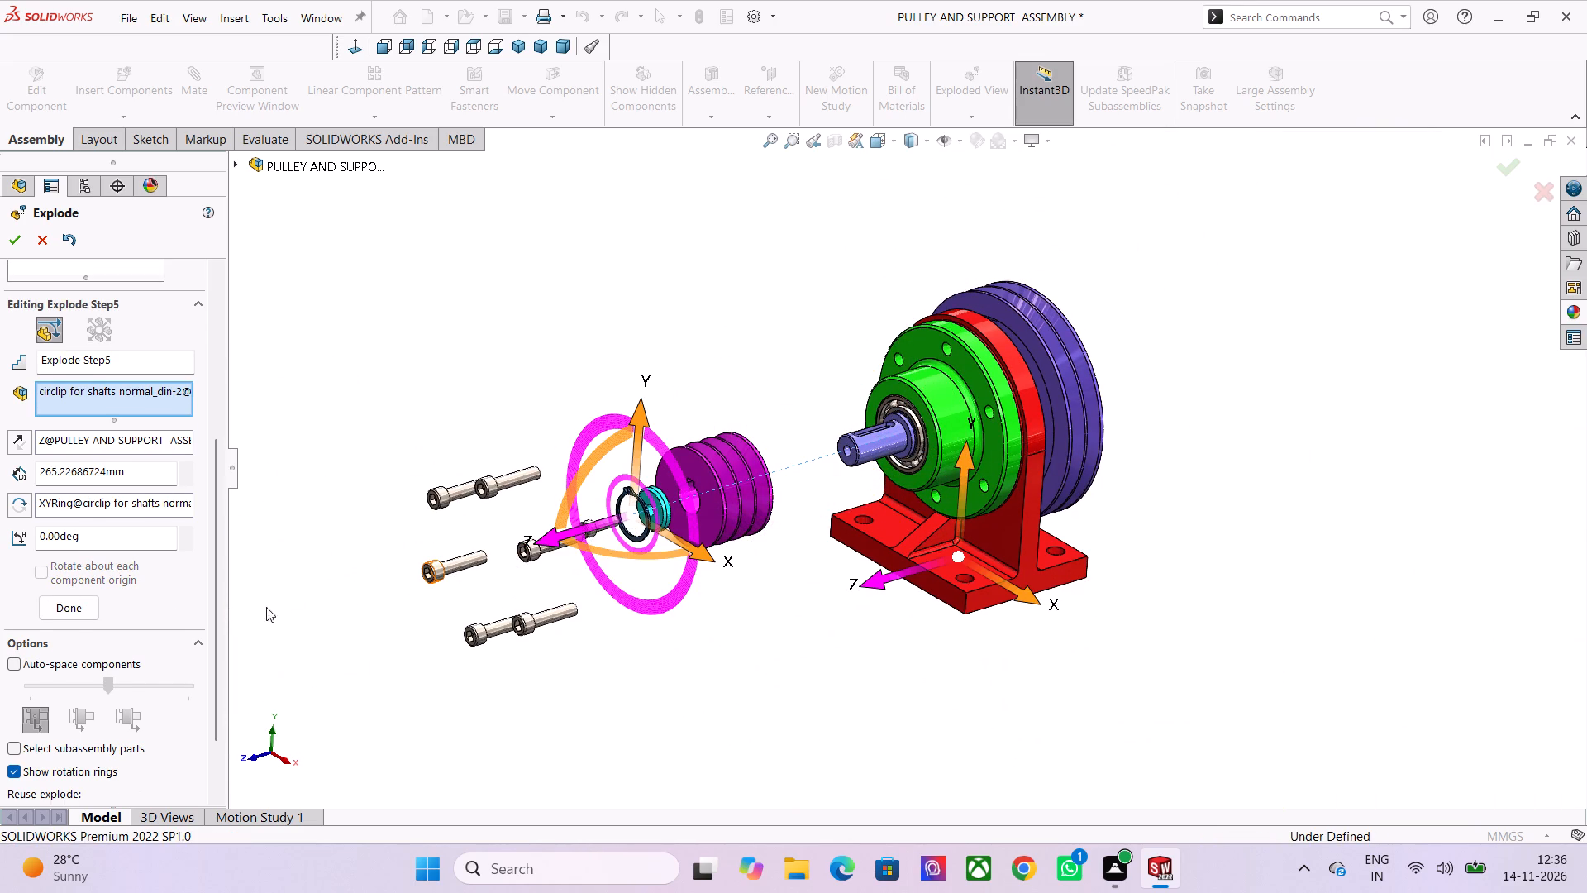
{"action": "left_click", "coordinate": [76, 609]}
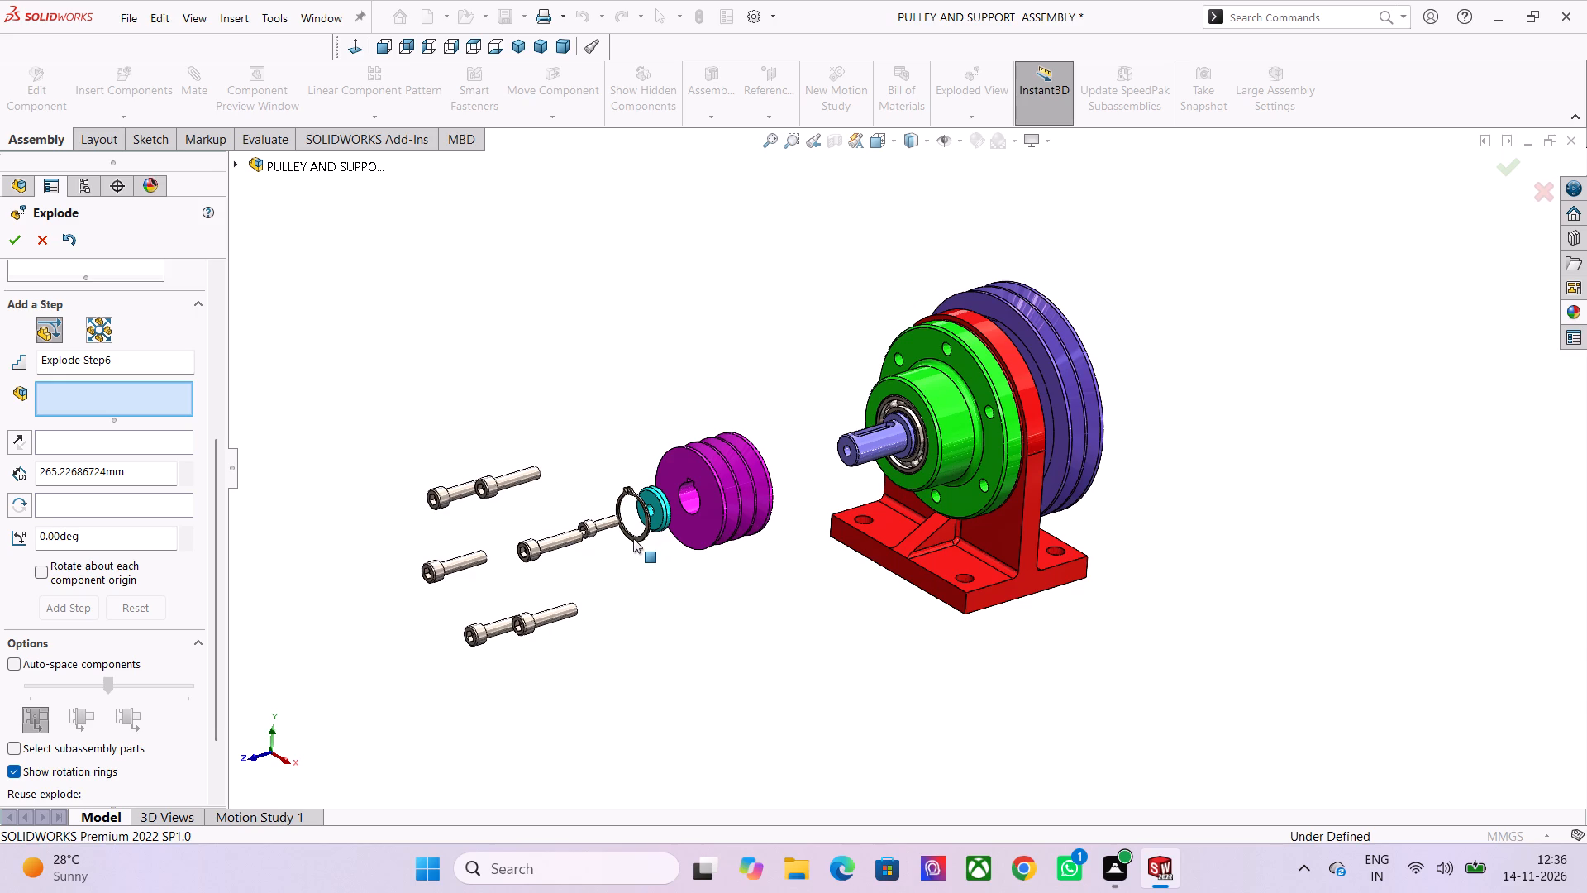
Offset the exploded circlip sideways along X by about 373.8 mm in a new explode step and finish it.
{"action": "left_click", "coordinate": [633, 538]}
{"action": "left_click_drag", "start_coordinate": [694, 549], "coordinate": [880, 755]}
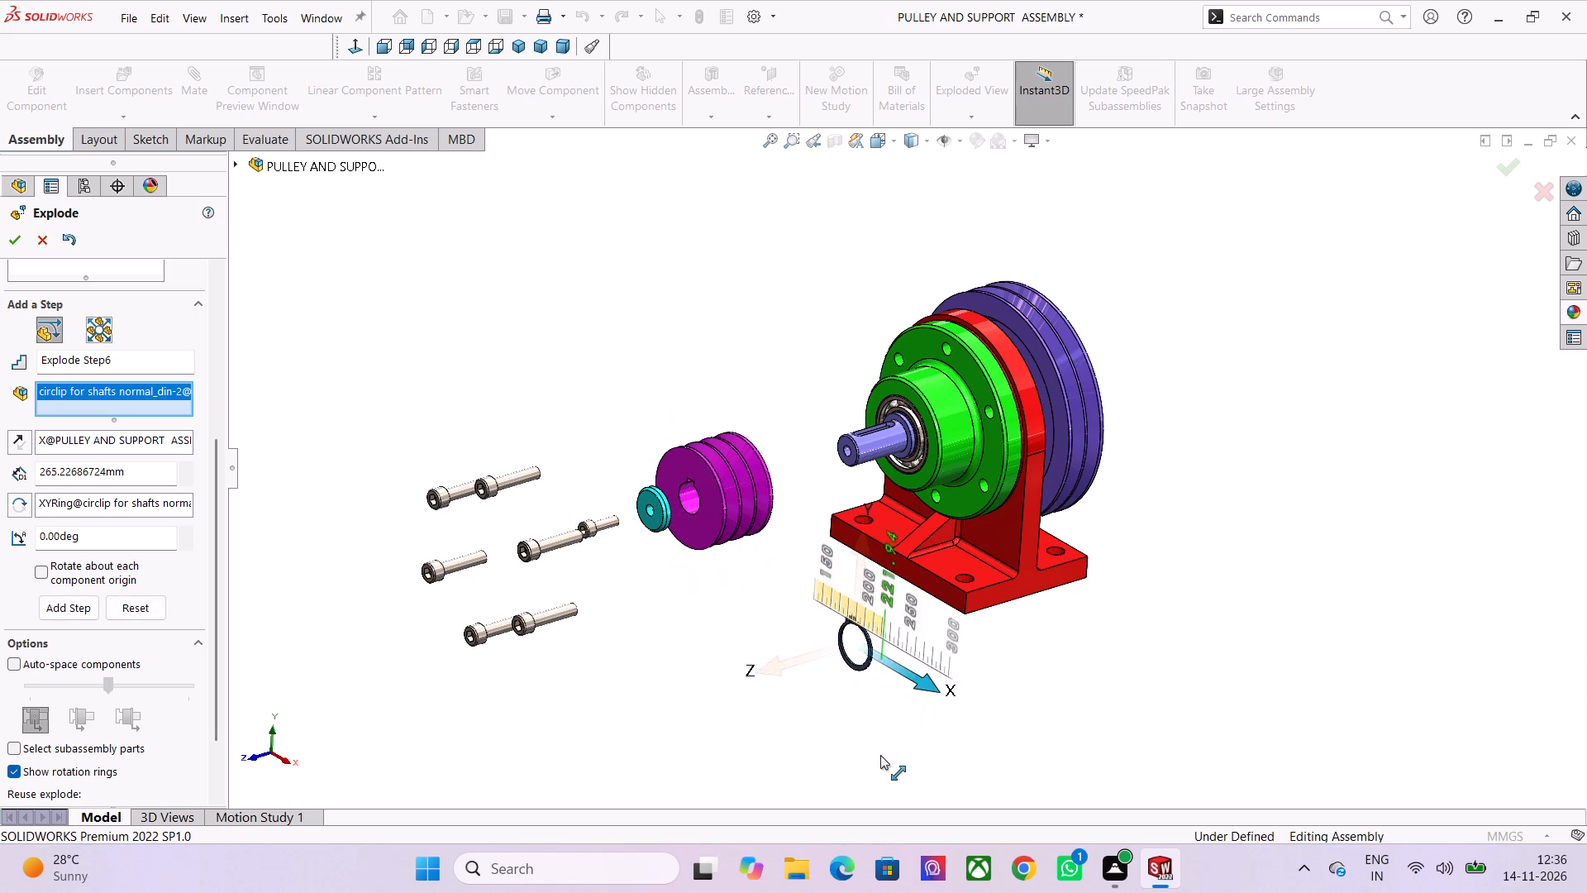
{"action": "left_click_drag", "start_coordinate": [880, 755], "coordinate": [998, 750]}
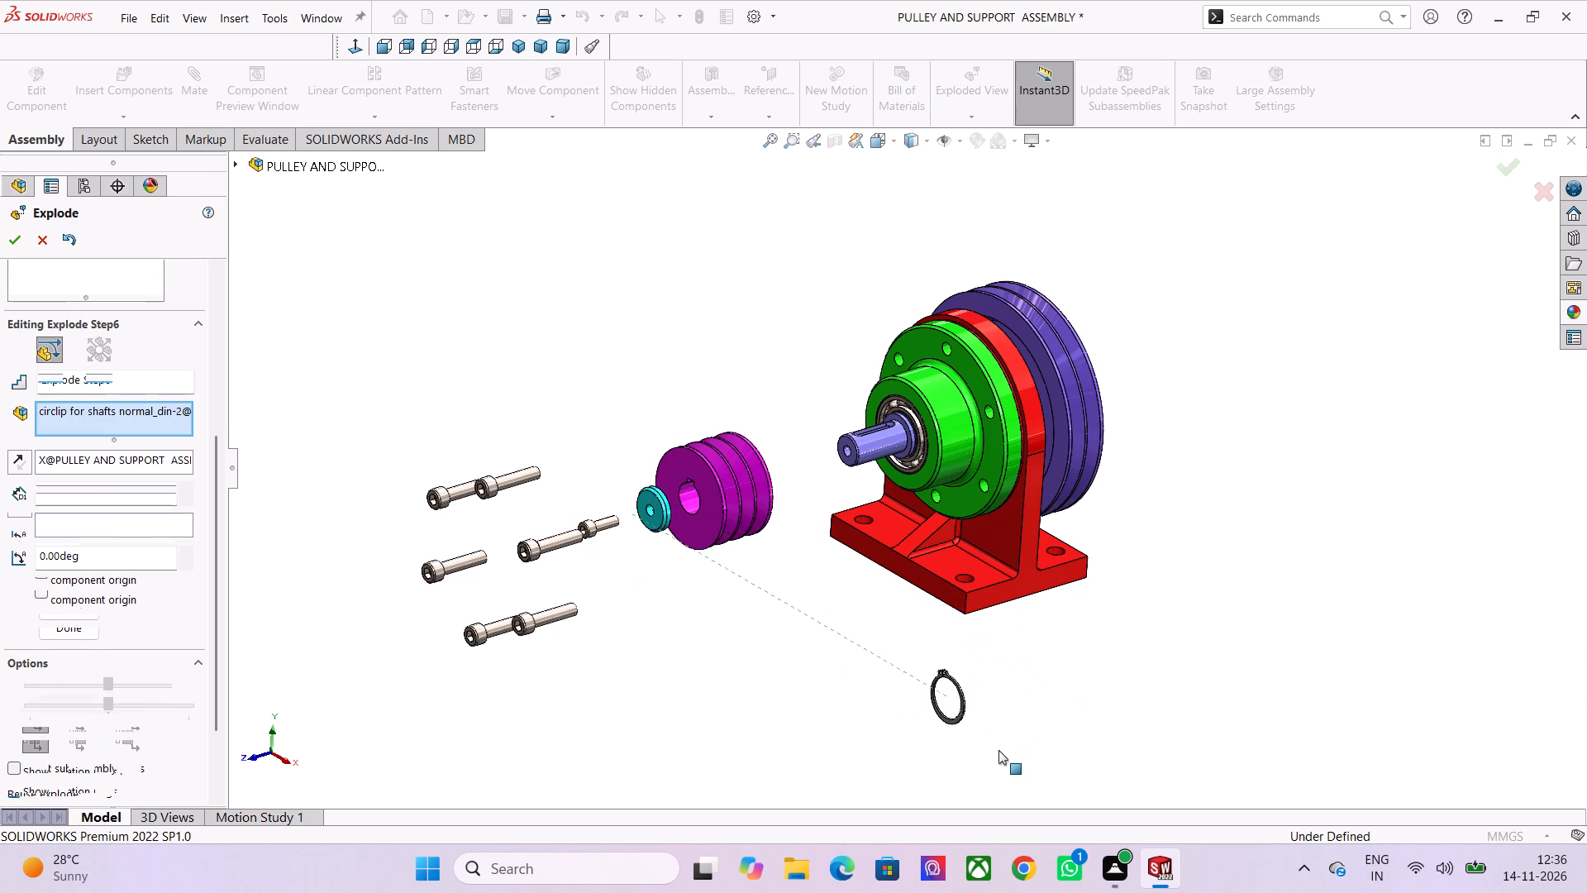
{"action": "scroll", "coordinate": [998, 750], "scroll_direction": "down", "scroll_amount": 1}
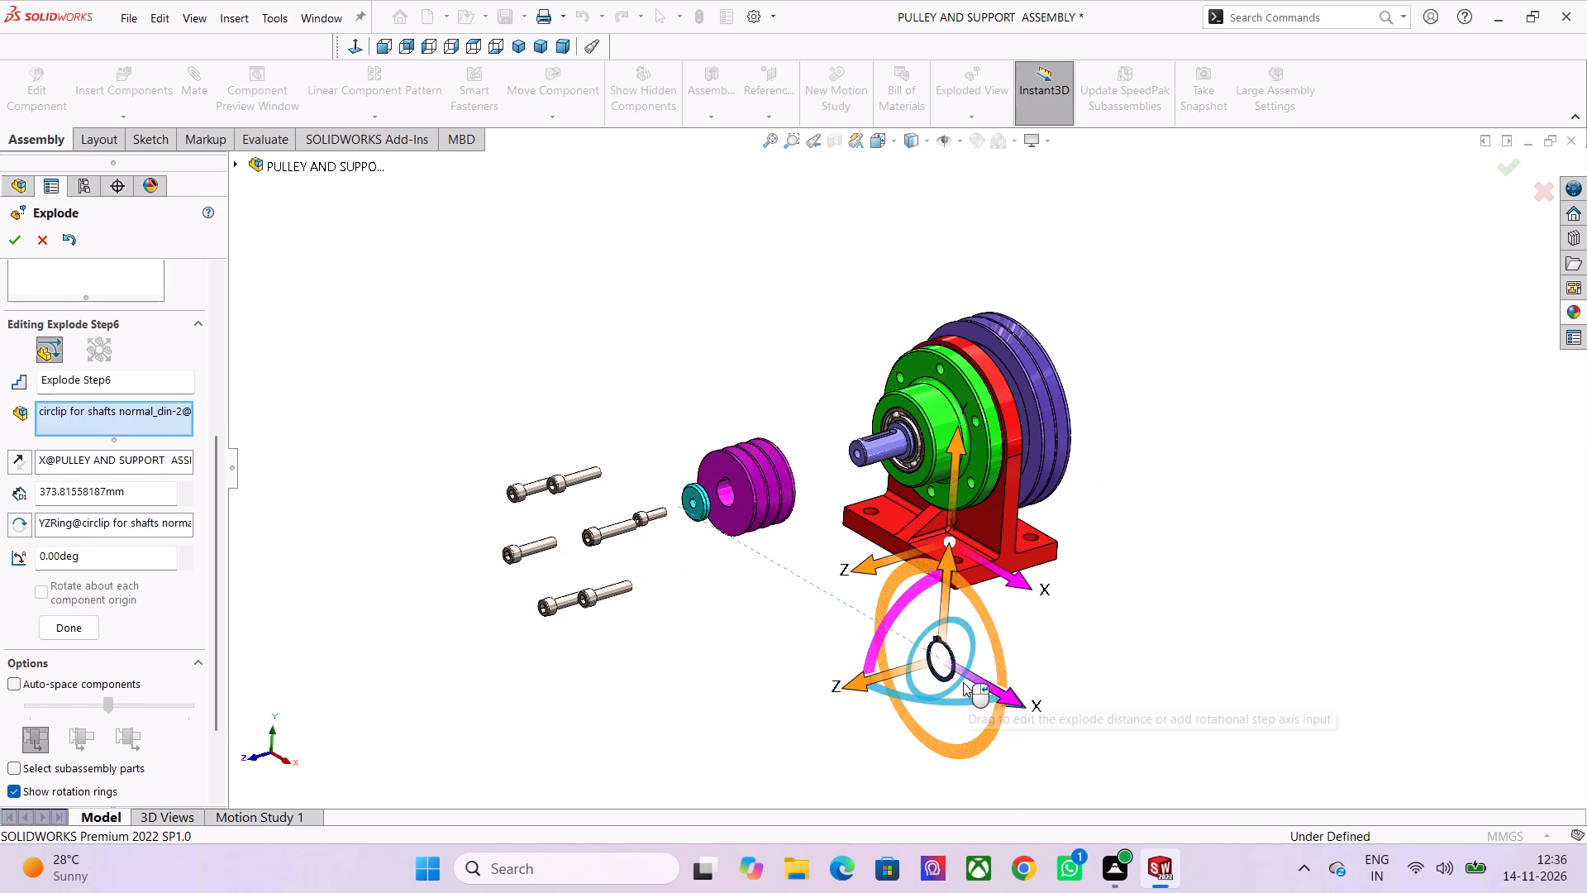
{"action": "left_click", "coordinate": [83, 622]}
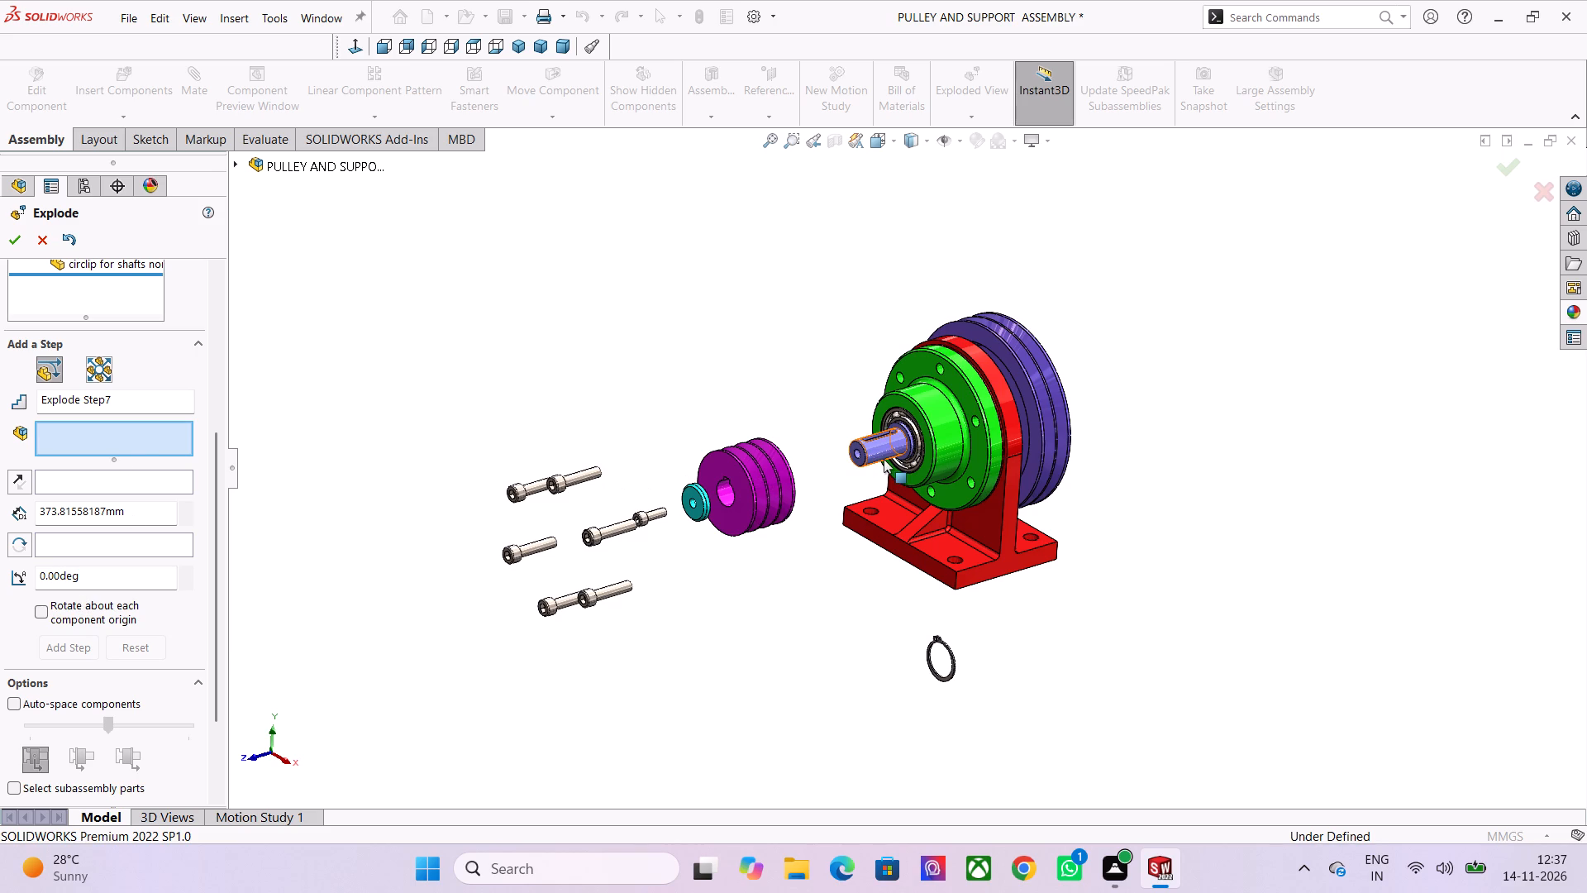
Explode the radial ball bearing out of the flange along Z by about 275.5 mm and finish the explode step.
{"action": "scroll", "coordinate": [886, 433], "scroll_direction": "up", "scroll_amount": 3}
{"action": "scroll", "coordinate": [962, 456], "scroll_direction": "up", "scroll_amount": 2}
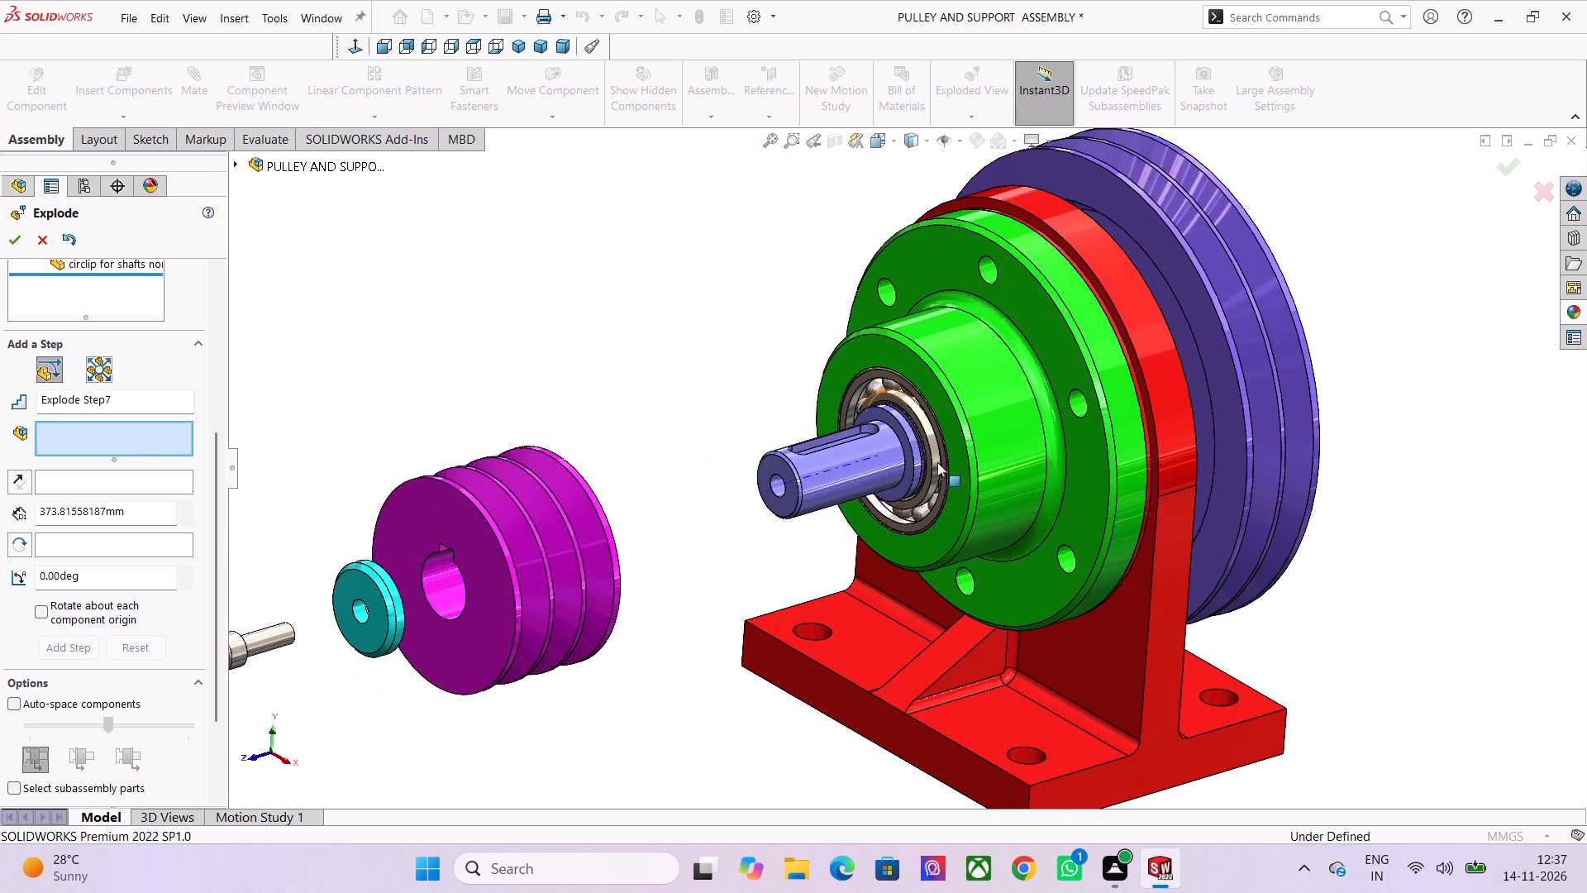
{"action": "scroll", "coordinate": [937, 462], "scroll_direction": "up", "scroll_amount": 3}
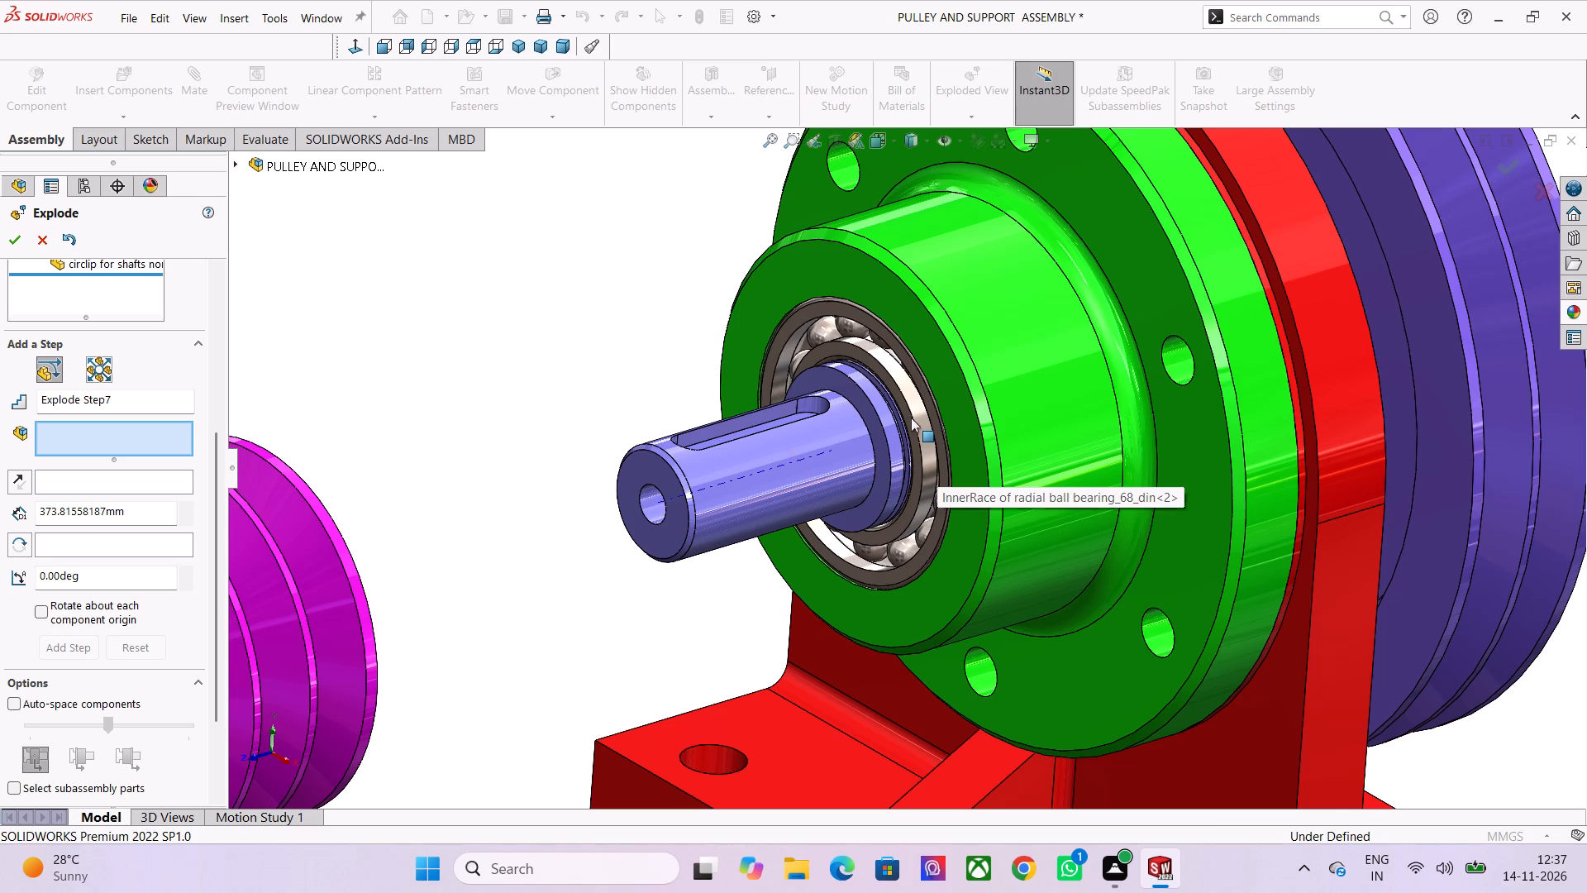
{"action": "left_click", "coordinate": [911, 418]}
{"action": "scroll", "coordinate": [796, 487], "scroll_direction": "down", "scroll_amount": 6}
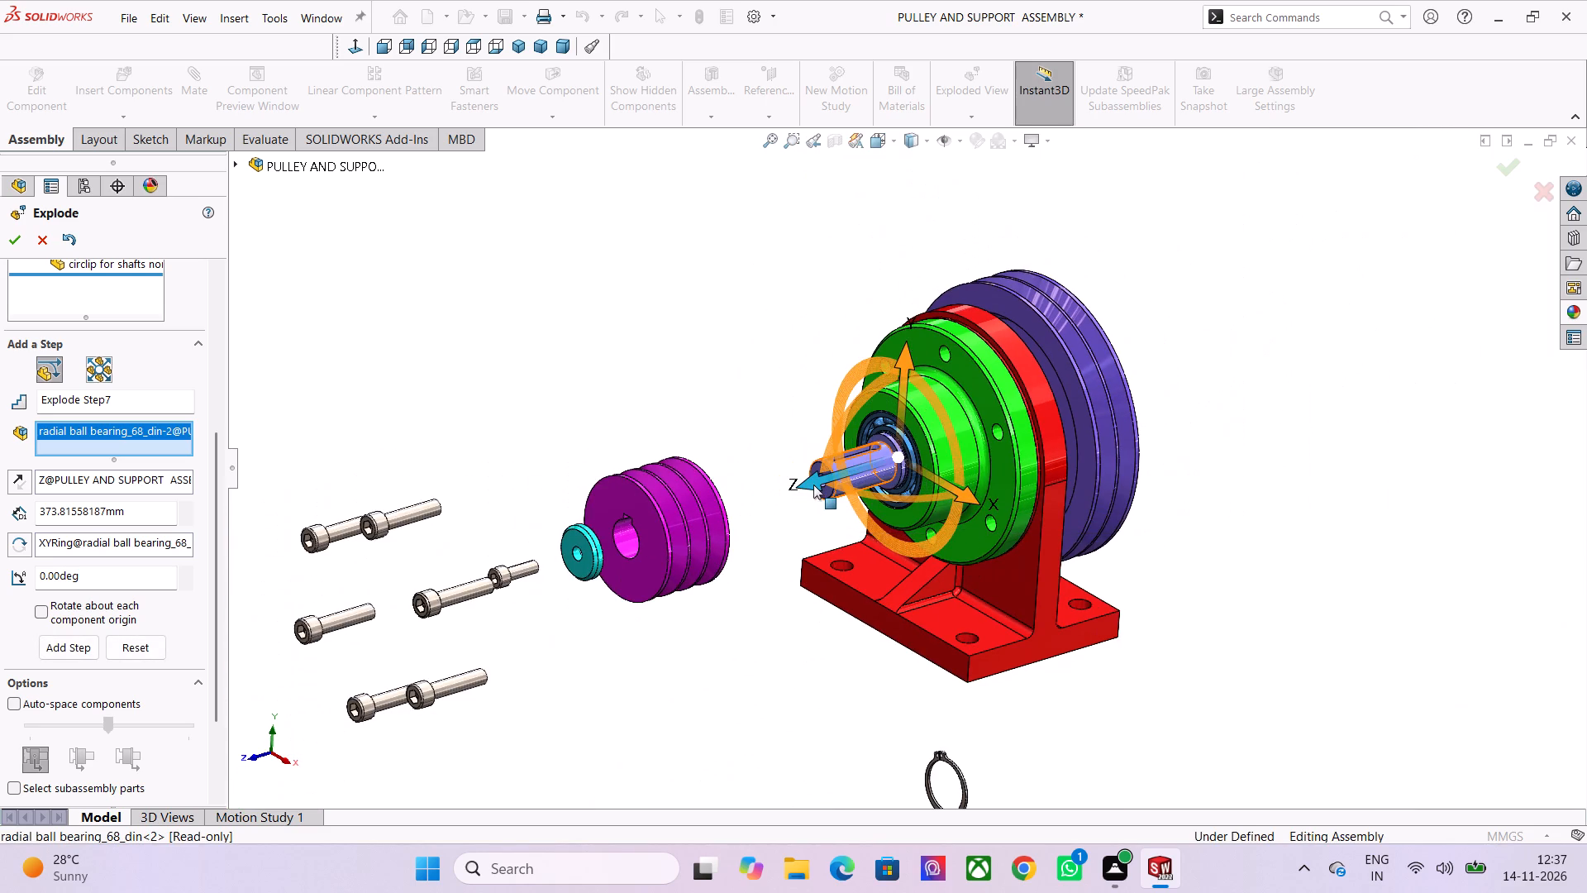
{"action": "left_click_drag", "start_coordinate": [813, 485], "coordinate": [454, 625]}
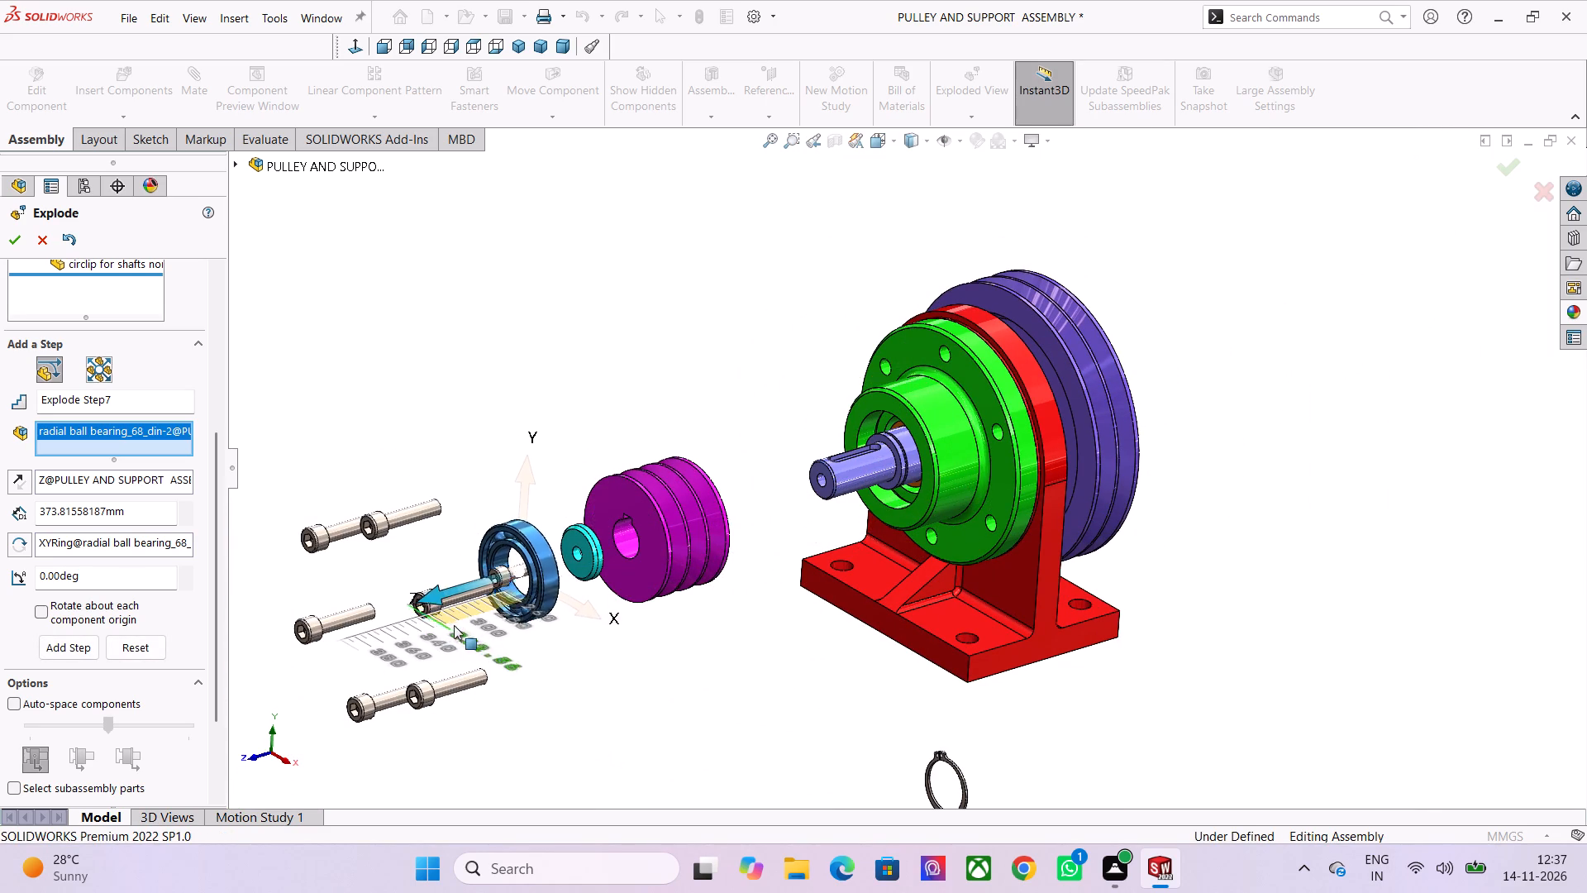
{"action": "left_click_drag", "start_coordinate": [454, 625], "coordinate": [478, 623]}
{"action": "left_click", "coordinate": [74, 665]}
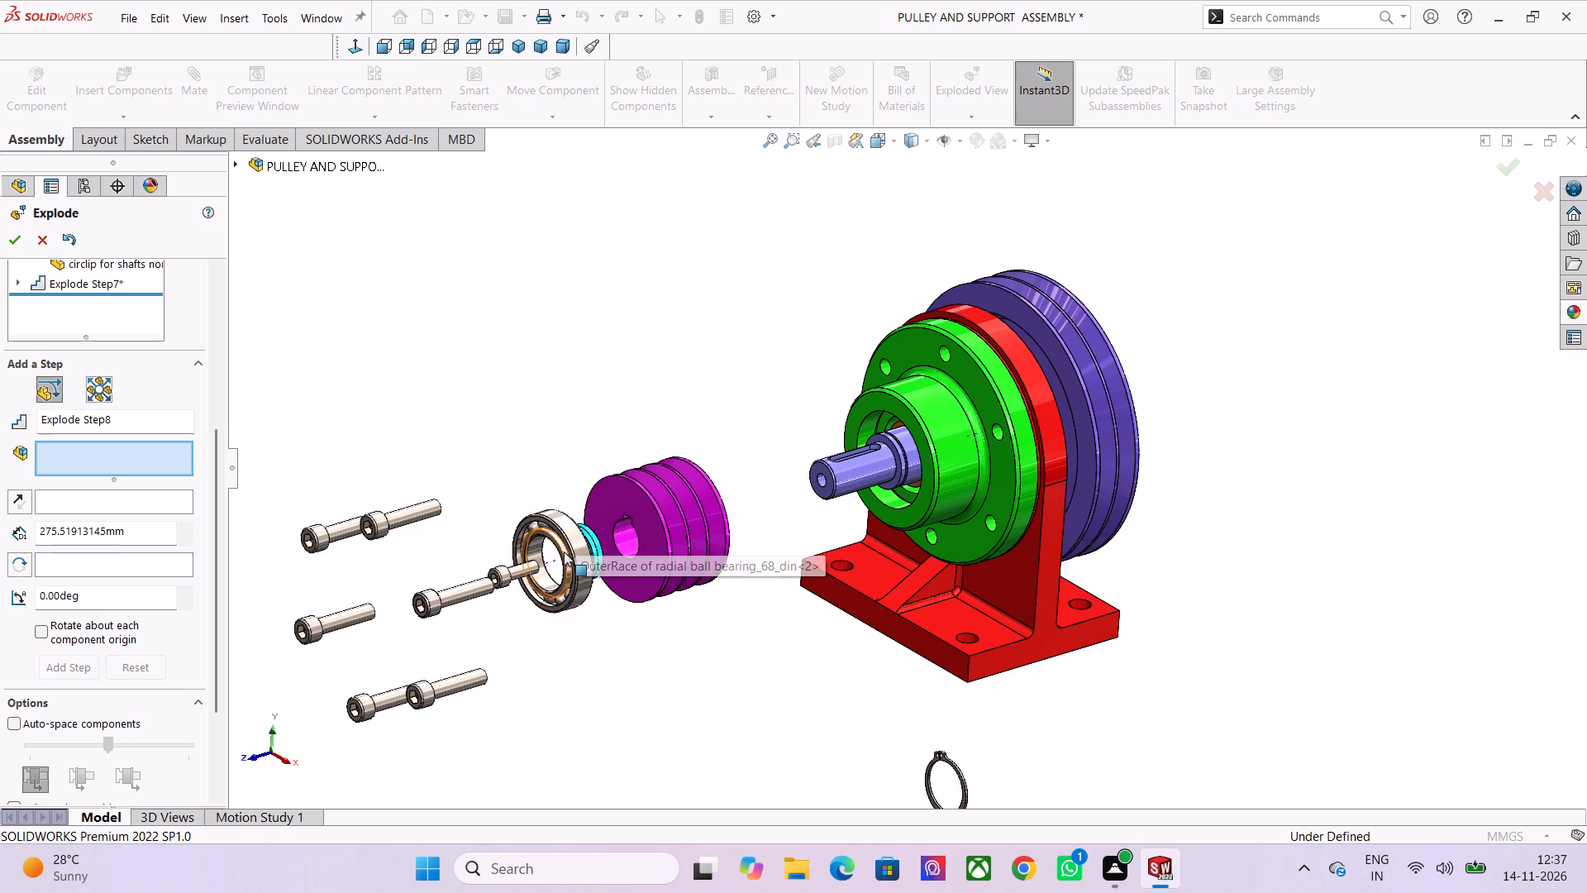
Raise the exploded radial ball bearing along Y by about 175.8 mm in a new explode step.
{"action": "left_click", "coordinate": [584, 556]}
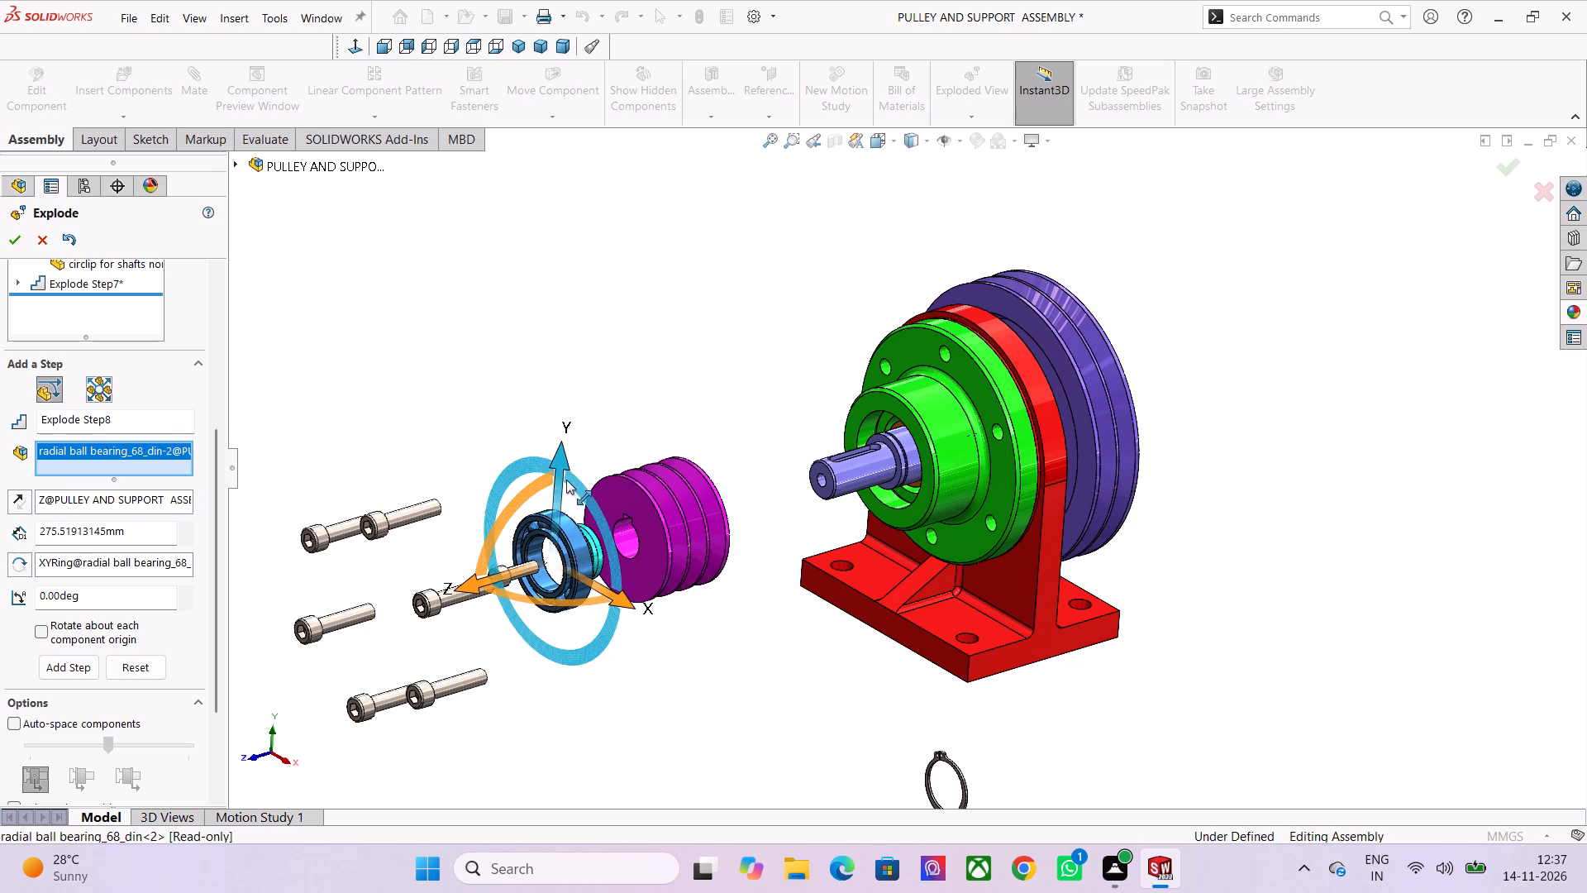
{"action": "left_click_drag", "start_coordinate": [558, 473], "coordinate": [541, 206]}
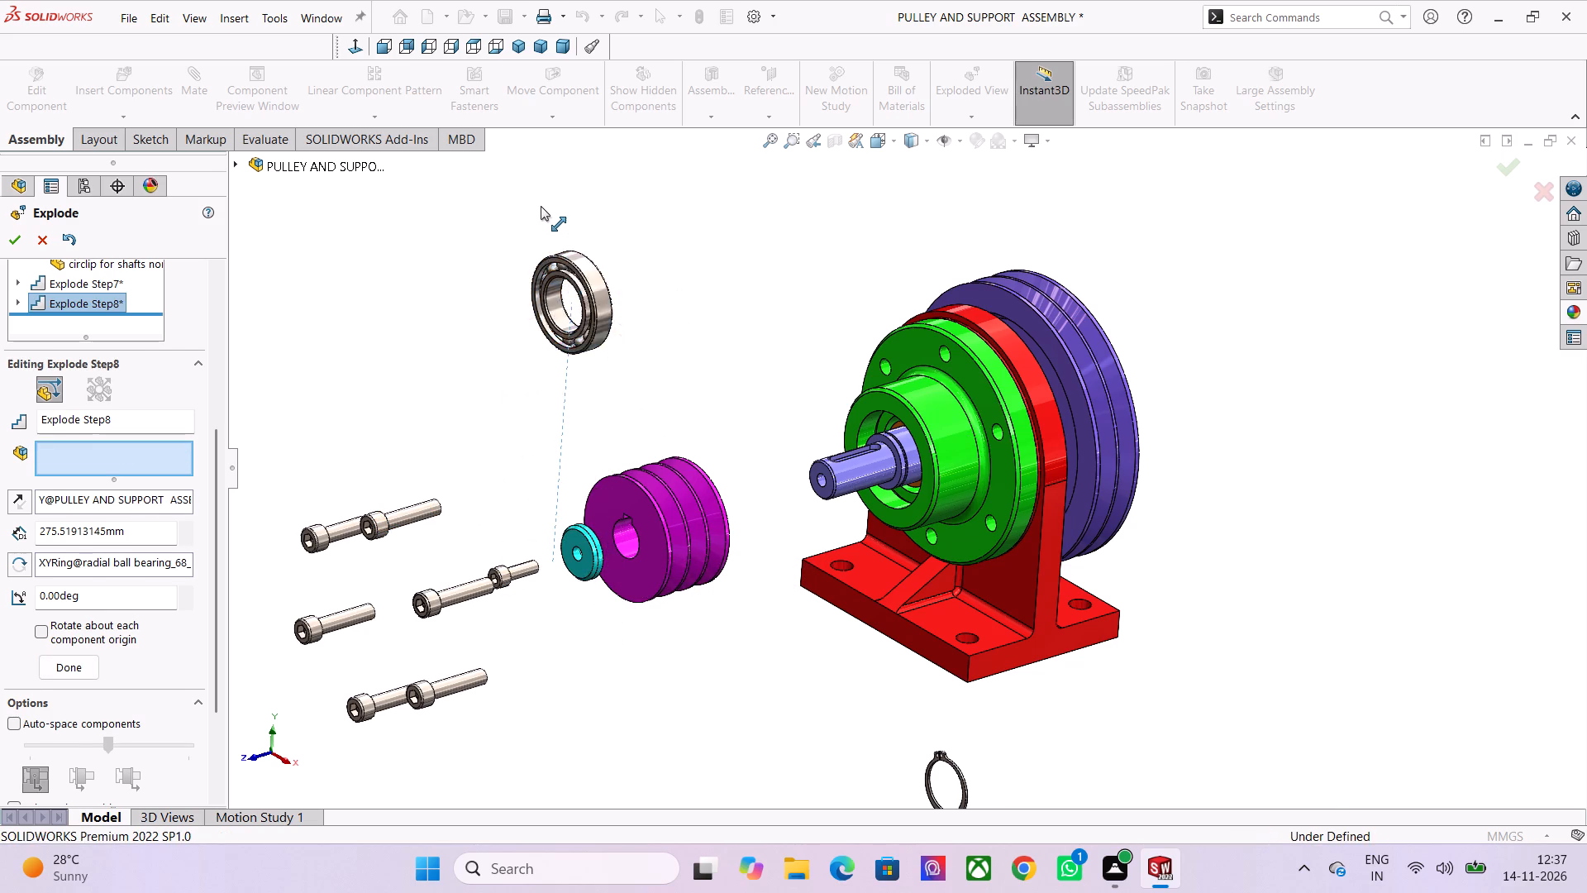
{"action": "scroll", "coordinate": [625, 381], "scroll_direction": "down", "scroll_amount": 2}
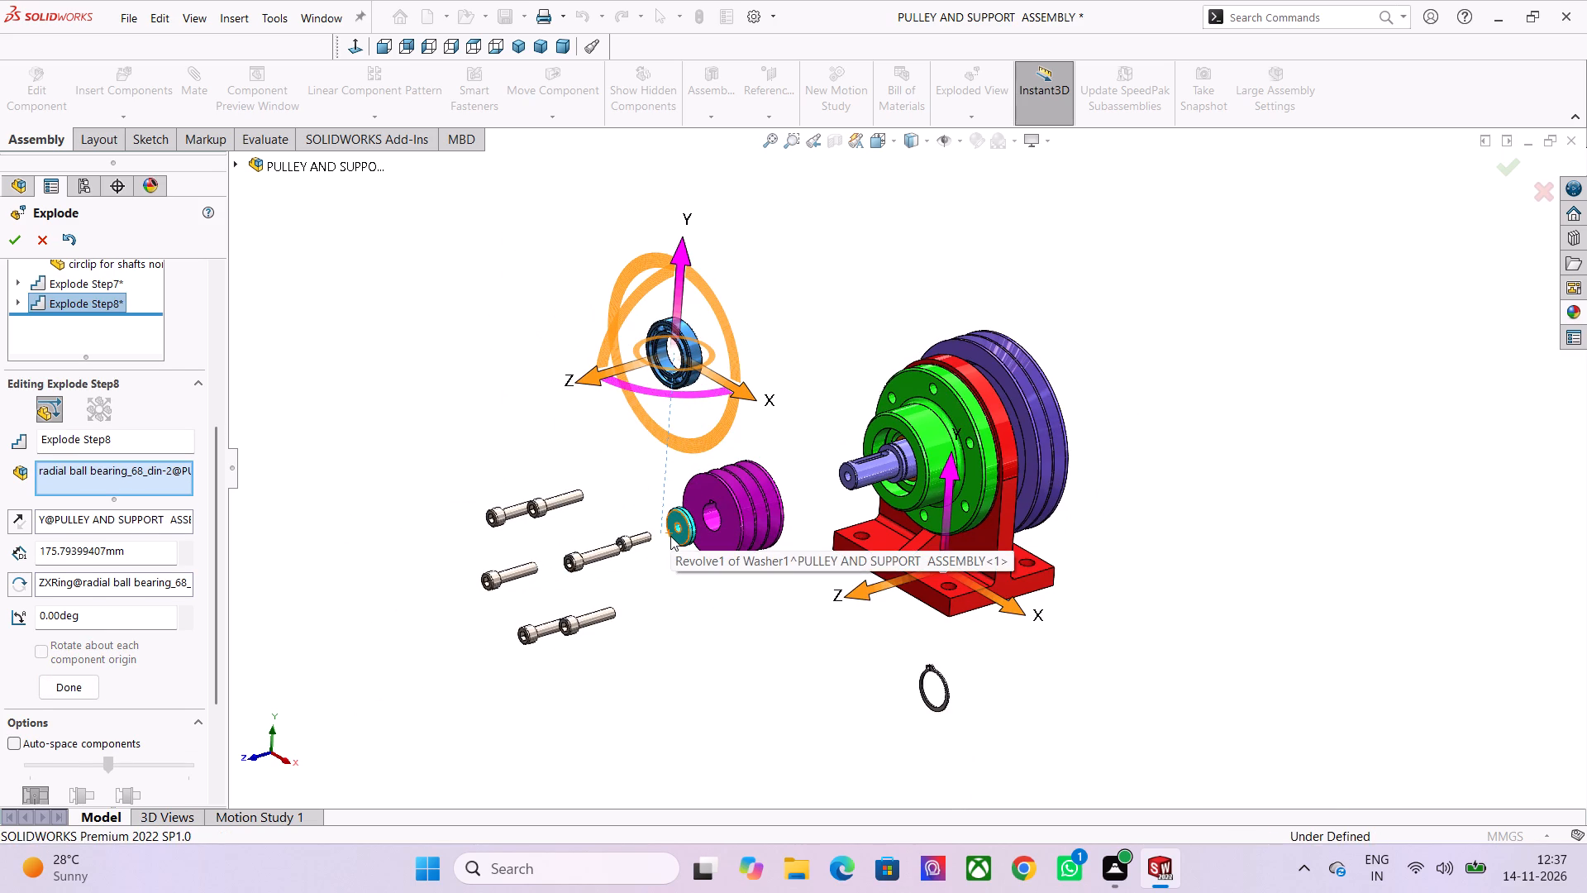
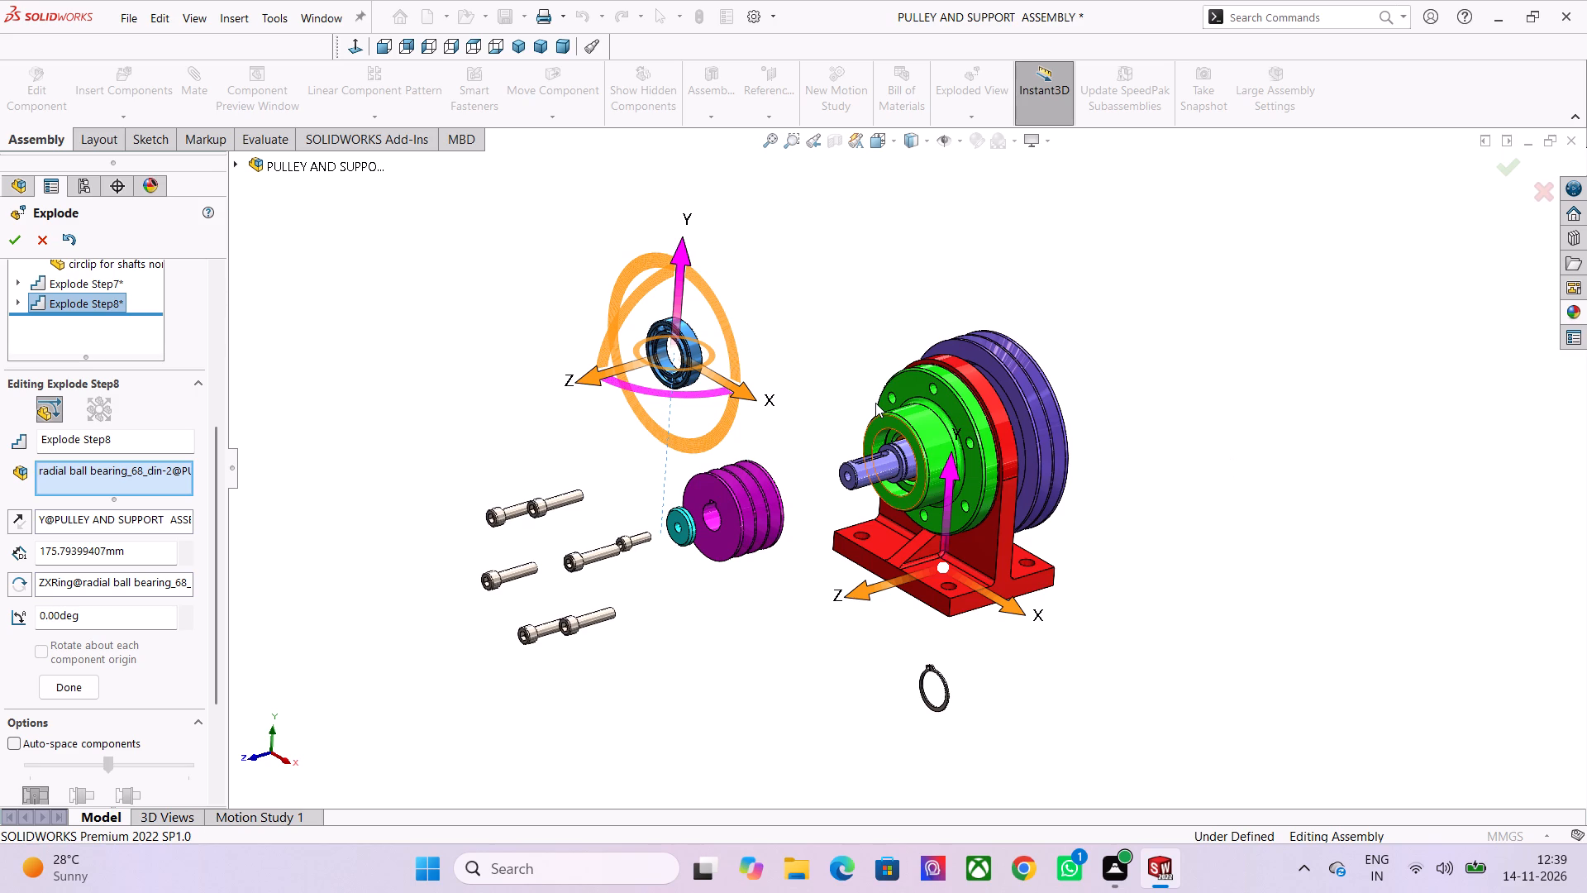
Finish the explode step that raises the radial ball bearing along Y.
{"action": "left_click", "coordinate": [79, 685]}
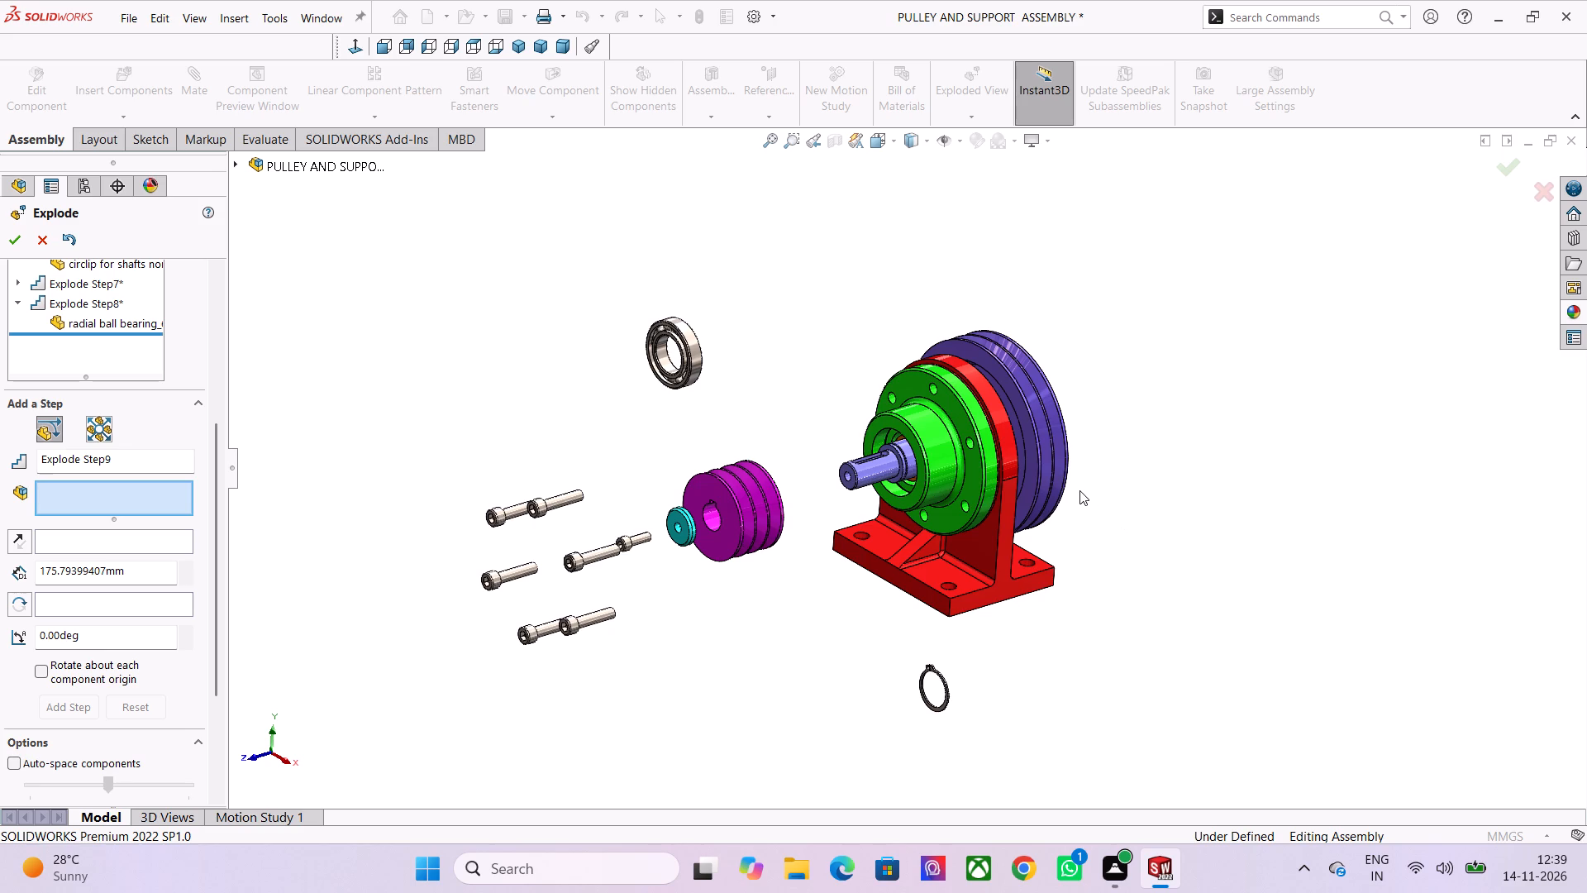
Explode the socket head cap screw at the large pulley's hub away from the pulley along Z by about 273.7 mm and finish the step.
{"action": "scroll", "coordinate": [1124, 689], "scroll_direction": "down", "scroll_amount": 1}
{"action": "middle_click_drag", "start_coordinate": [1124, 690], "coordinate": [1025, 691]}
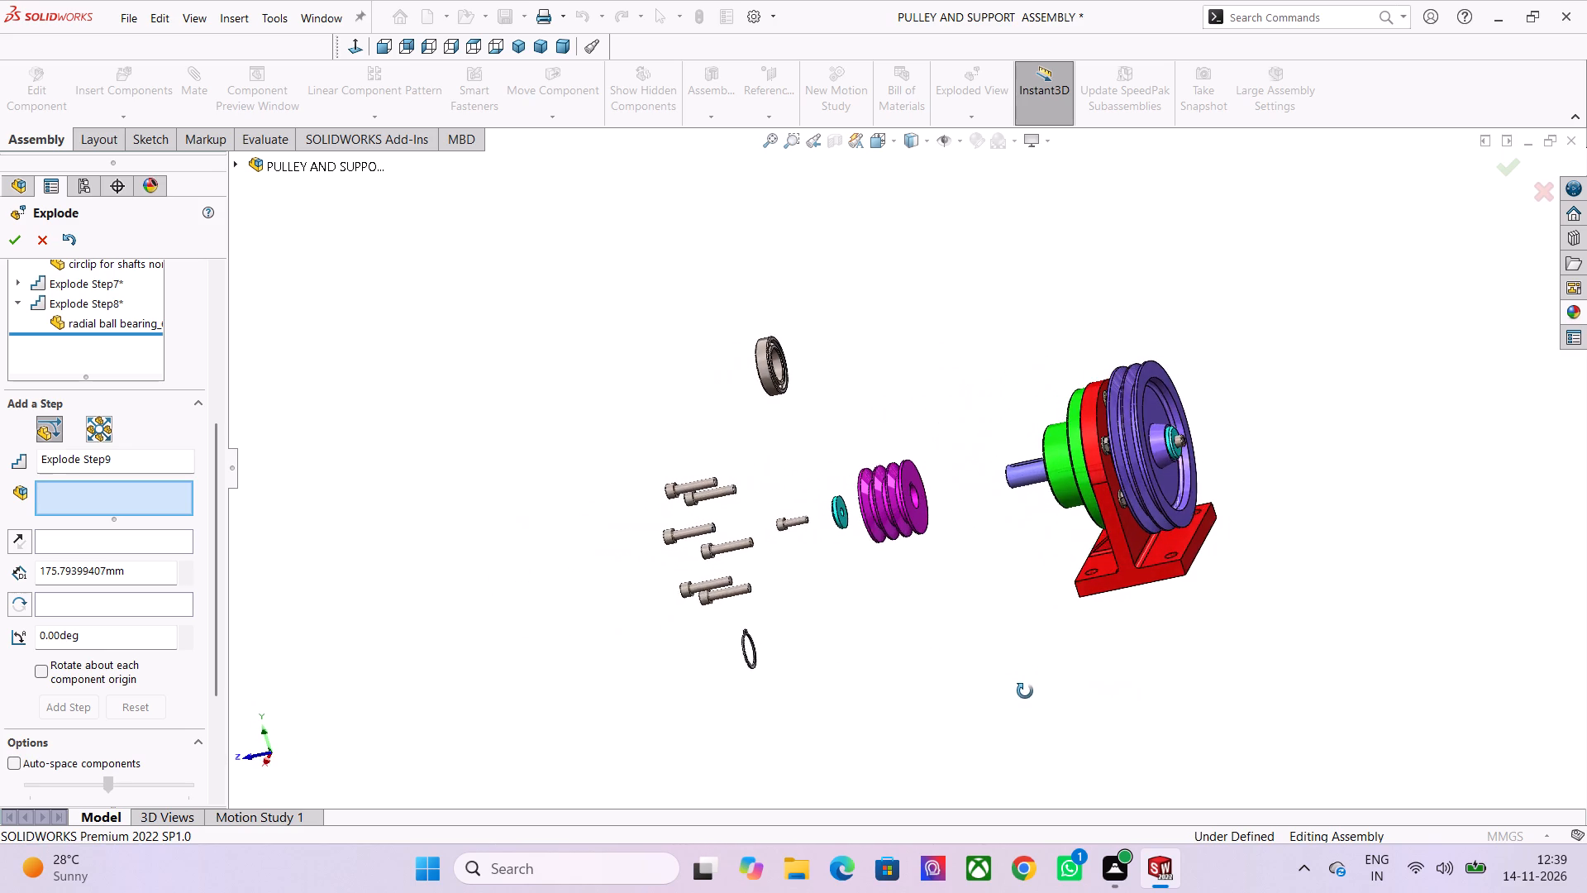
{"action": "middle_click_drag", "start_coordinate": [1025, 691], "coordinate": [1022, 725]}
{"action": "scroll", "coordinate": [1168, 440], "scroll_direction": "up", "scroll_amount": 6}
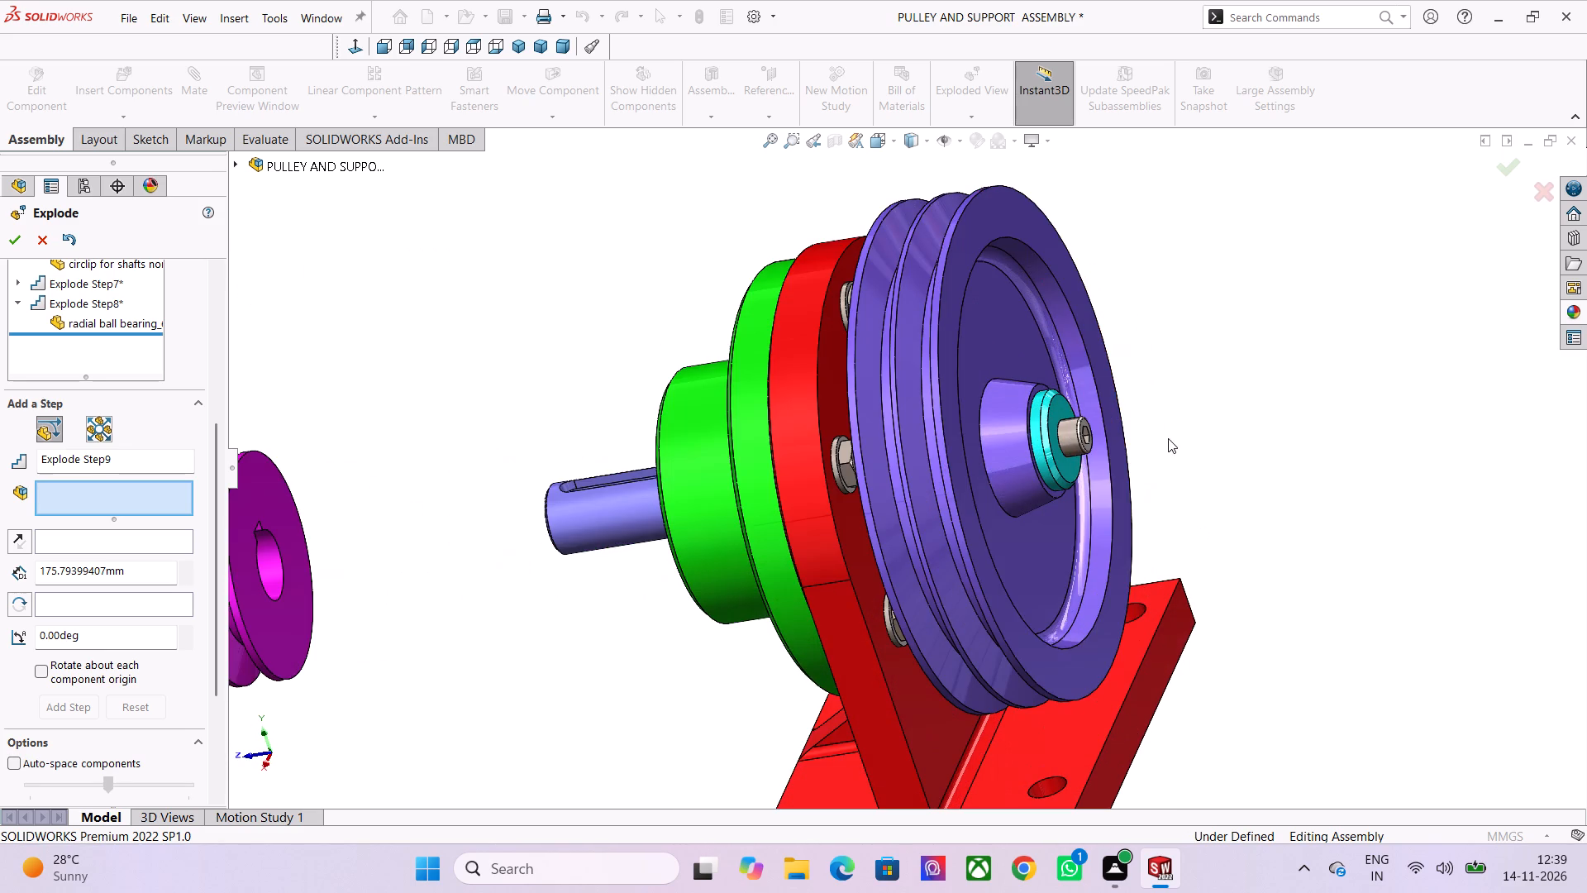
{"action": "left_click", "coordinate": [1069, 442]}
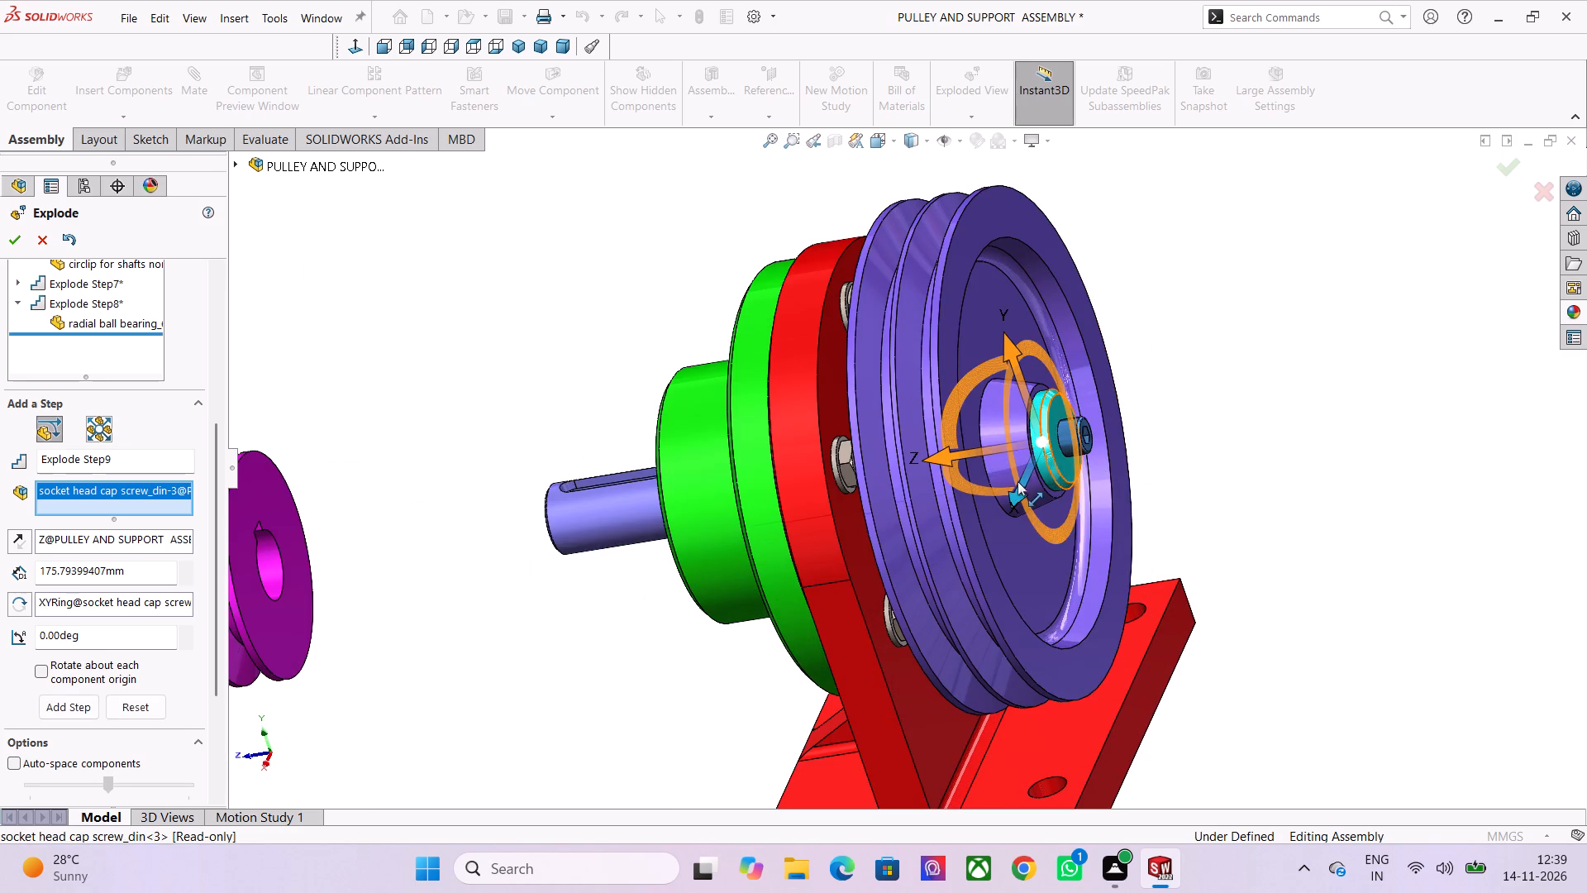
{"action": "left_click_drag", "start_coordinate": [942, 459], "coordinate": [1300, 403]}
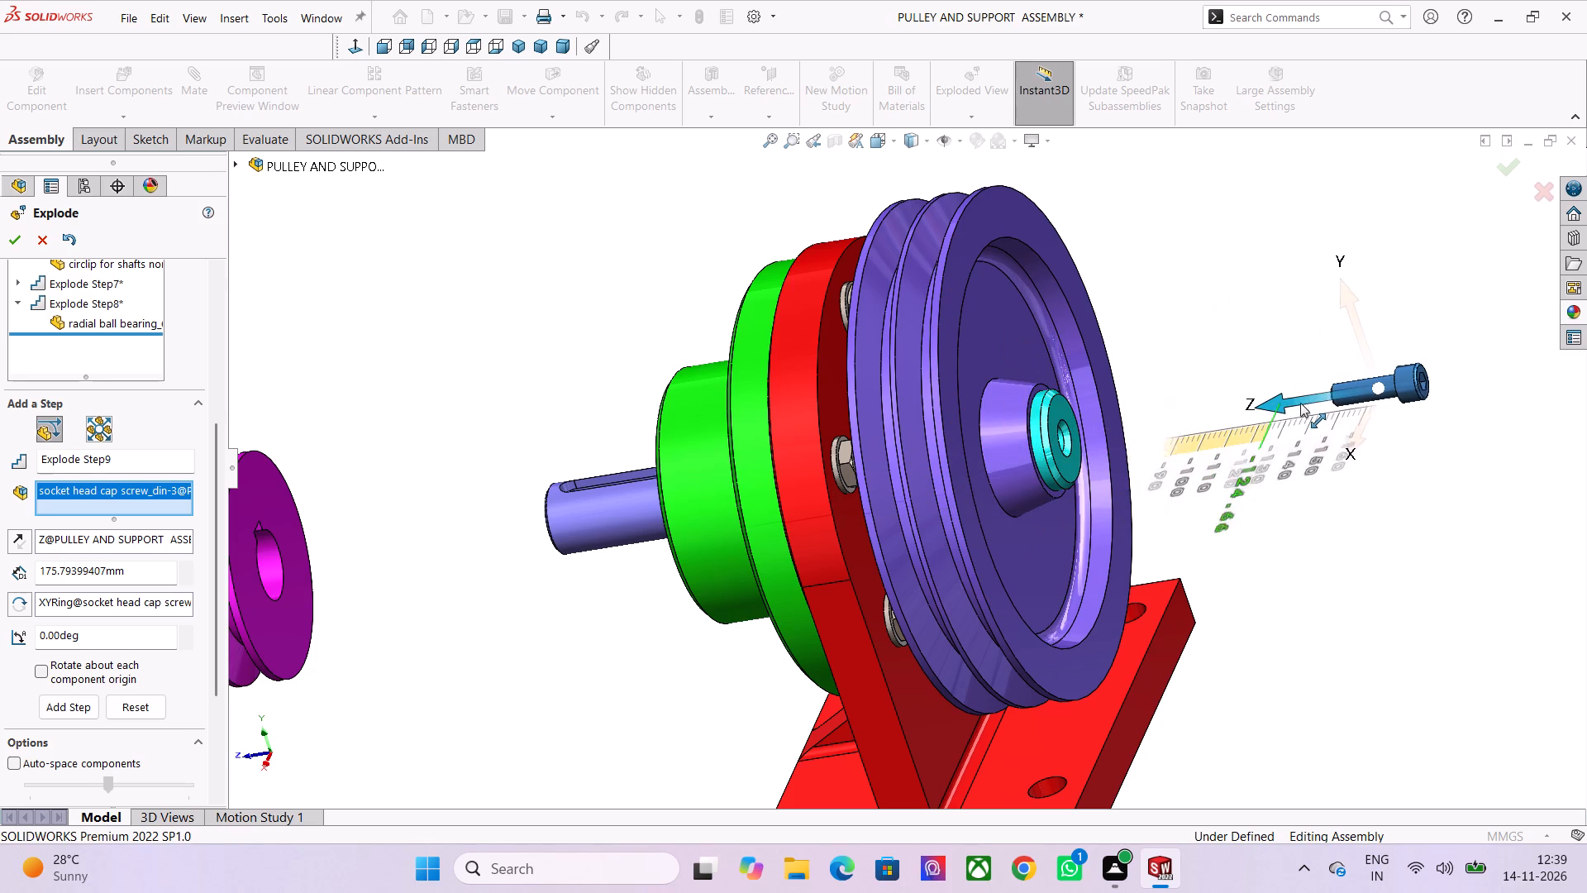
{"action": "left_click_drag", "start_coordinate": [1300, 403], "coordinate": [1306, 403]}
{"action": "scroll", "coordinate": [1306, 403], "scroll_direction": "down", "scroll_amount": 4}
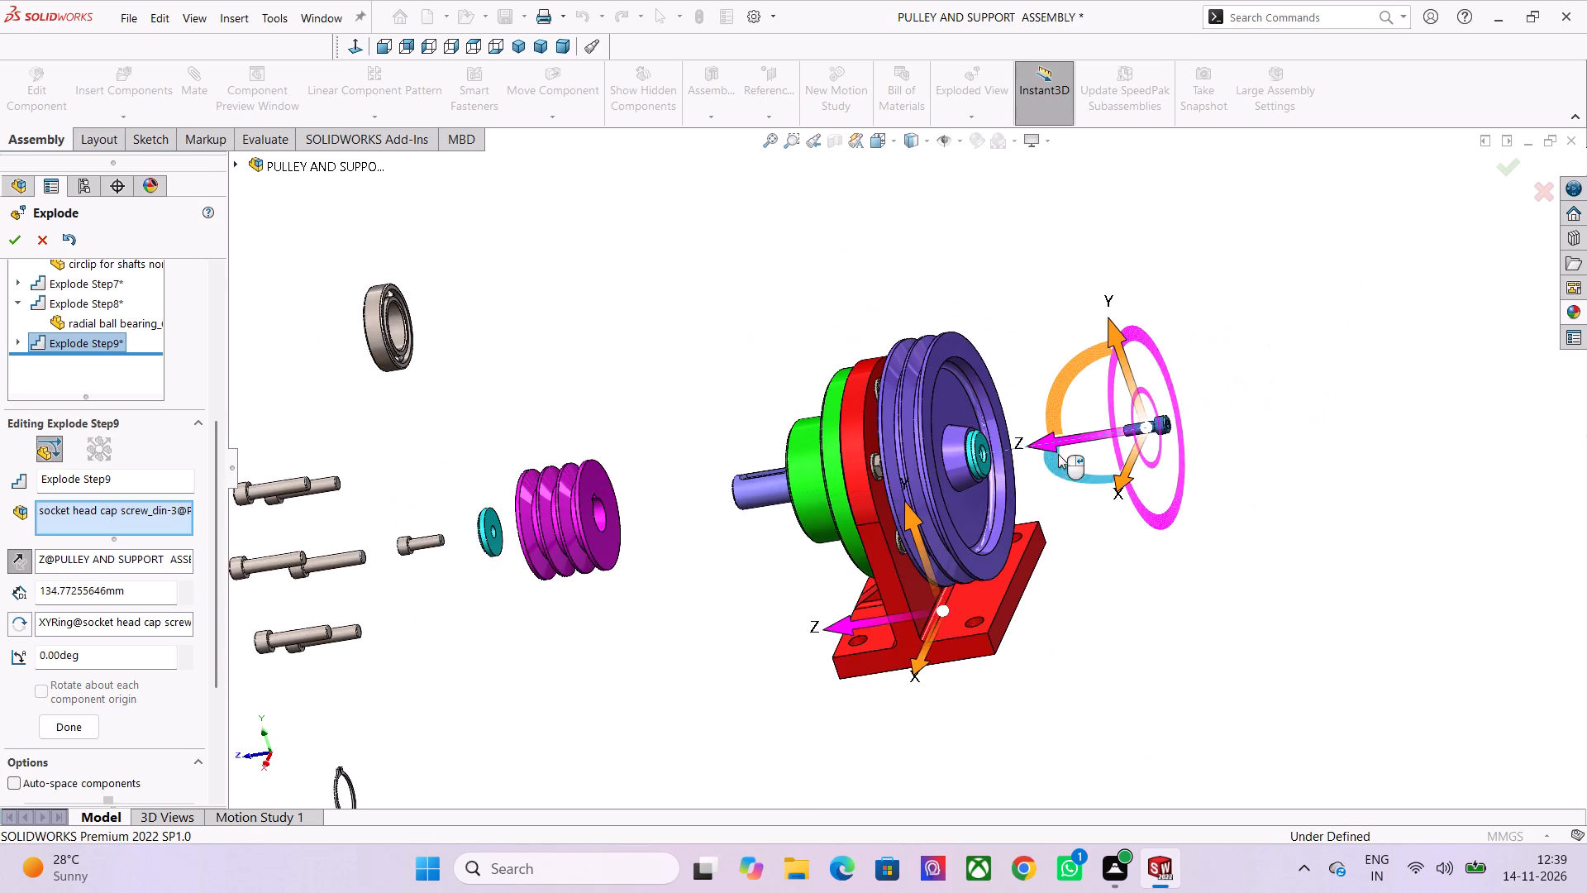
{"action": "scroll", "coordinate": [1066, 499], "scroll_direction": "down", "scroll_amount": 1}
{"action": "middle_click_drag", "start_coordinate": [1065, 585], "coordinate": [1095, 563]}
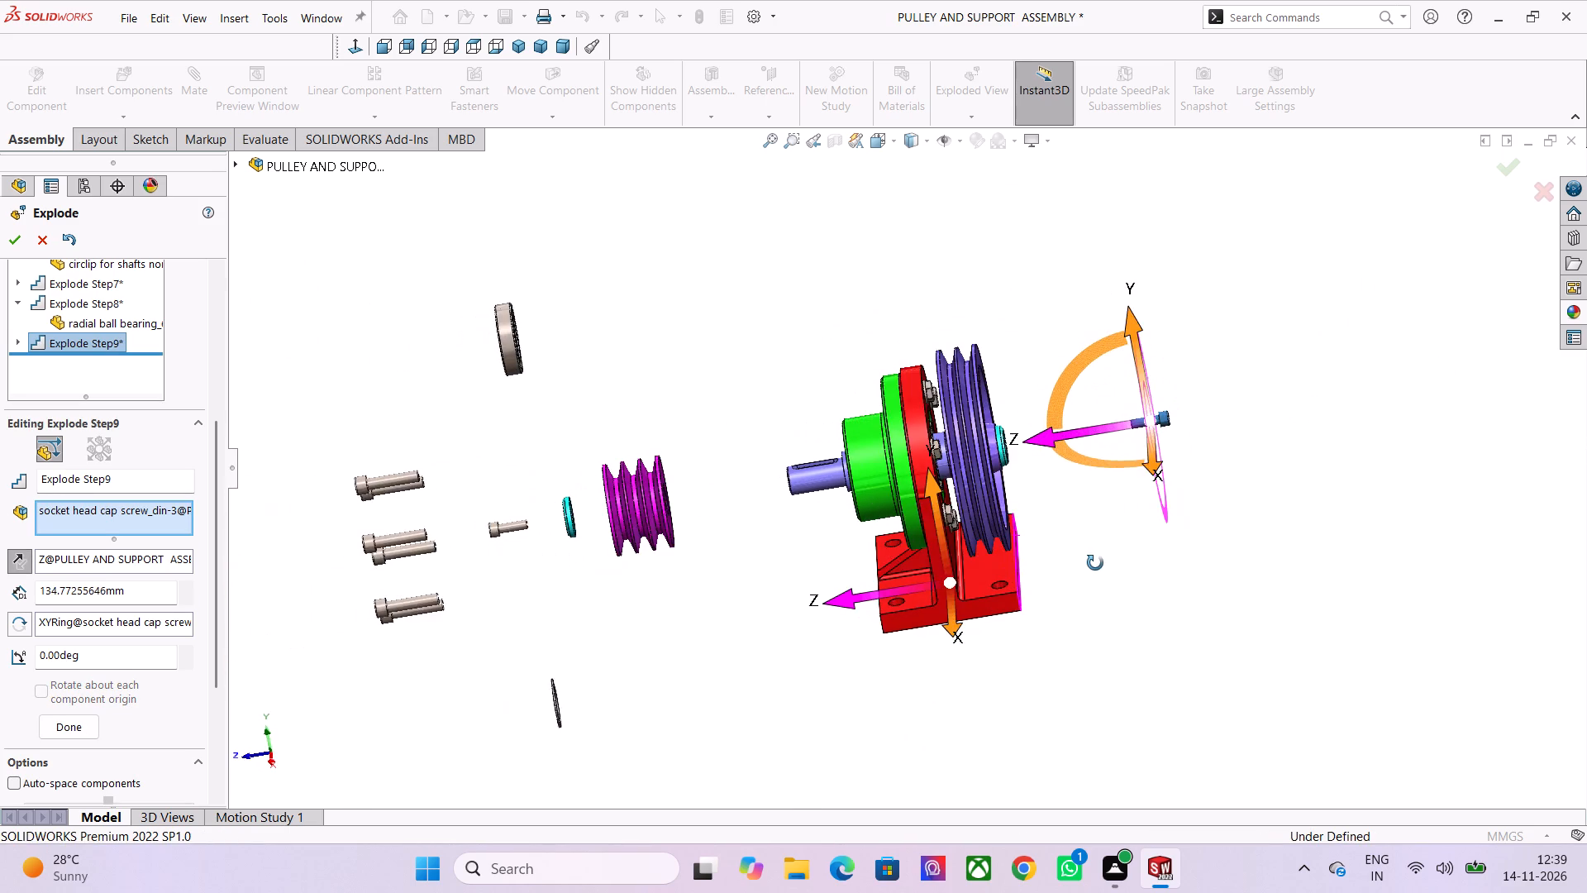
{"action": "middle_click_drag", "start_coordinate": [1095, 563], "coordinate": [1119, 564]}
{"action": "left_click_drag", "start_coordinate": [1072, 442], "coordinate": [1224, 423]}
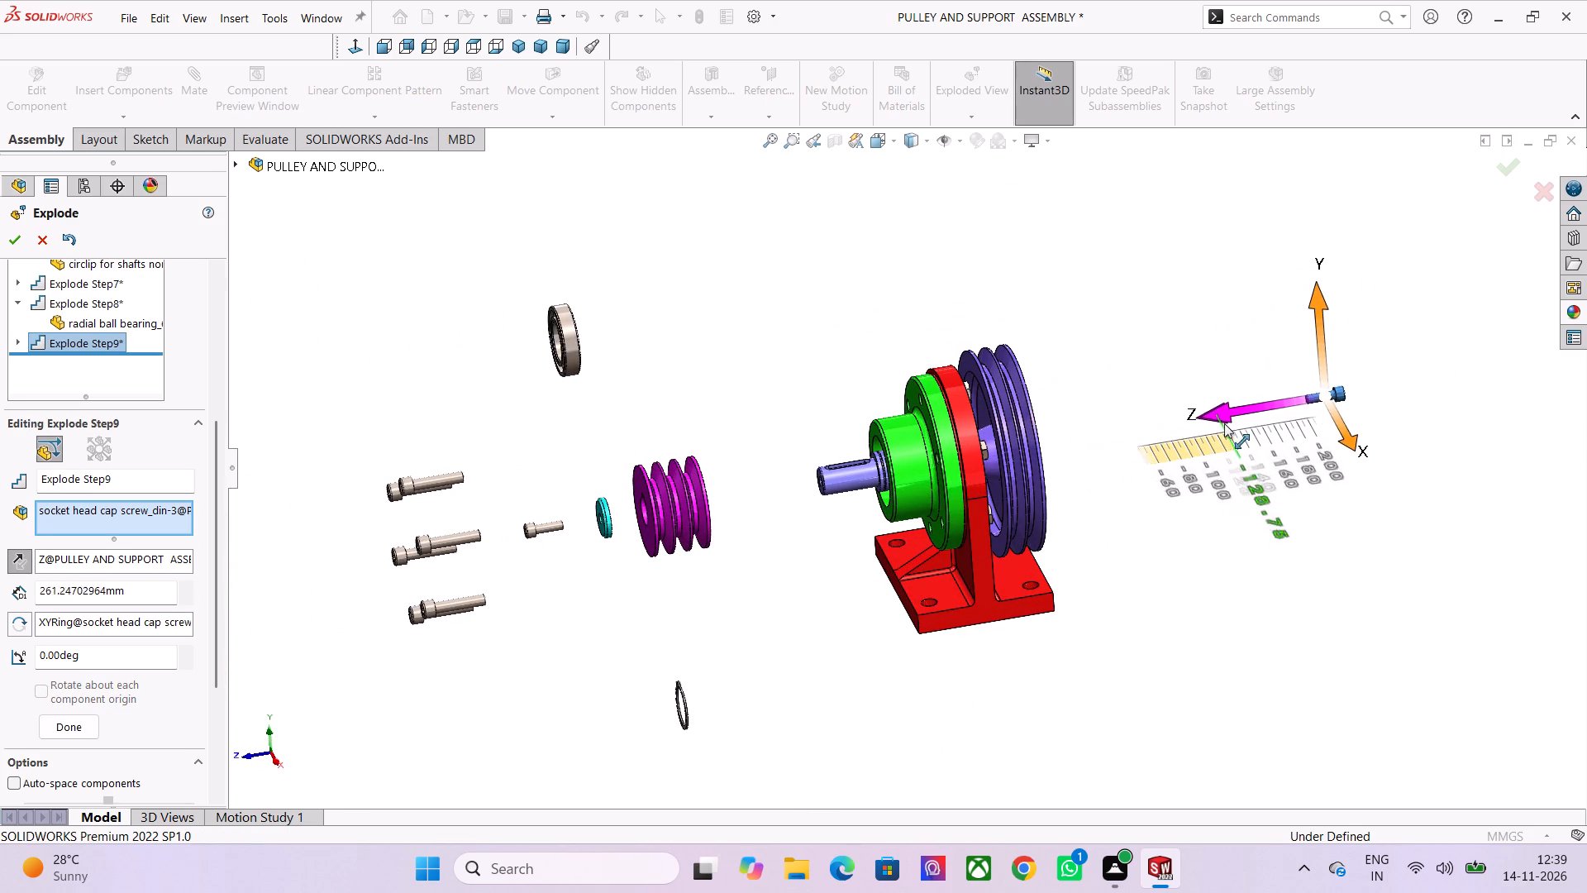
{"action": "left_click_drag", "start_coordinate": [1224, 423], "coordinate": [1230, 423]}
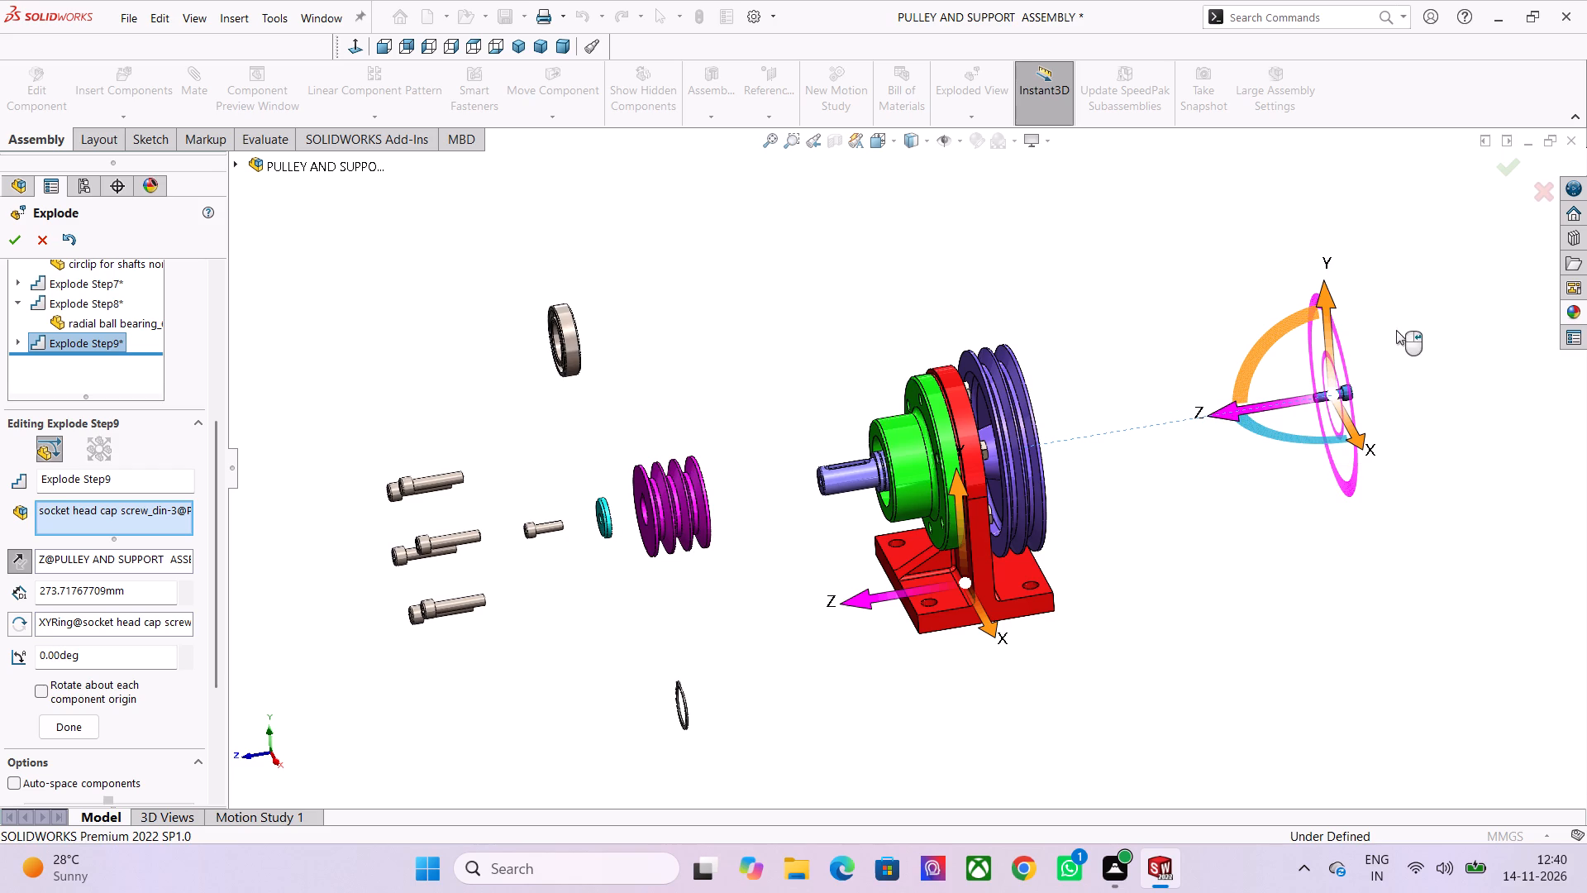
{"action": "middle_click_drag", "start_coordinate": [1230, 517], "coordinate": [1186, 525]}
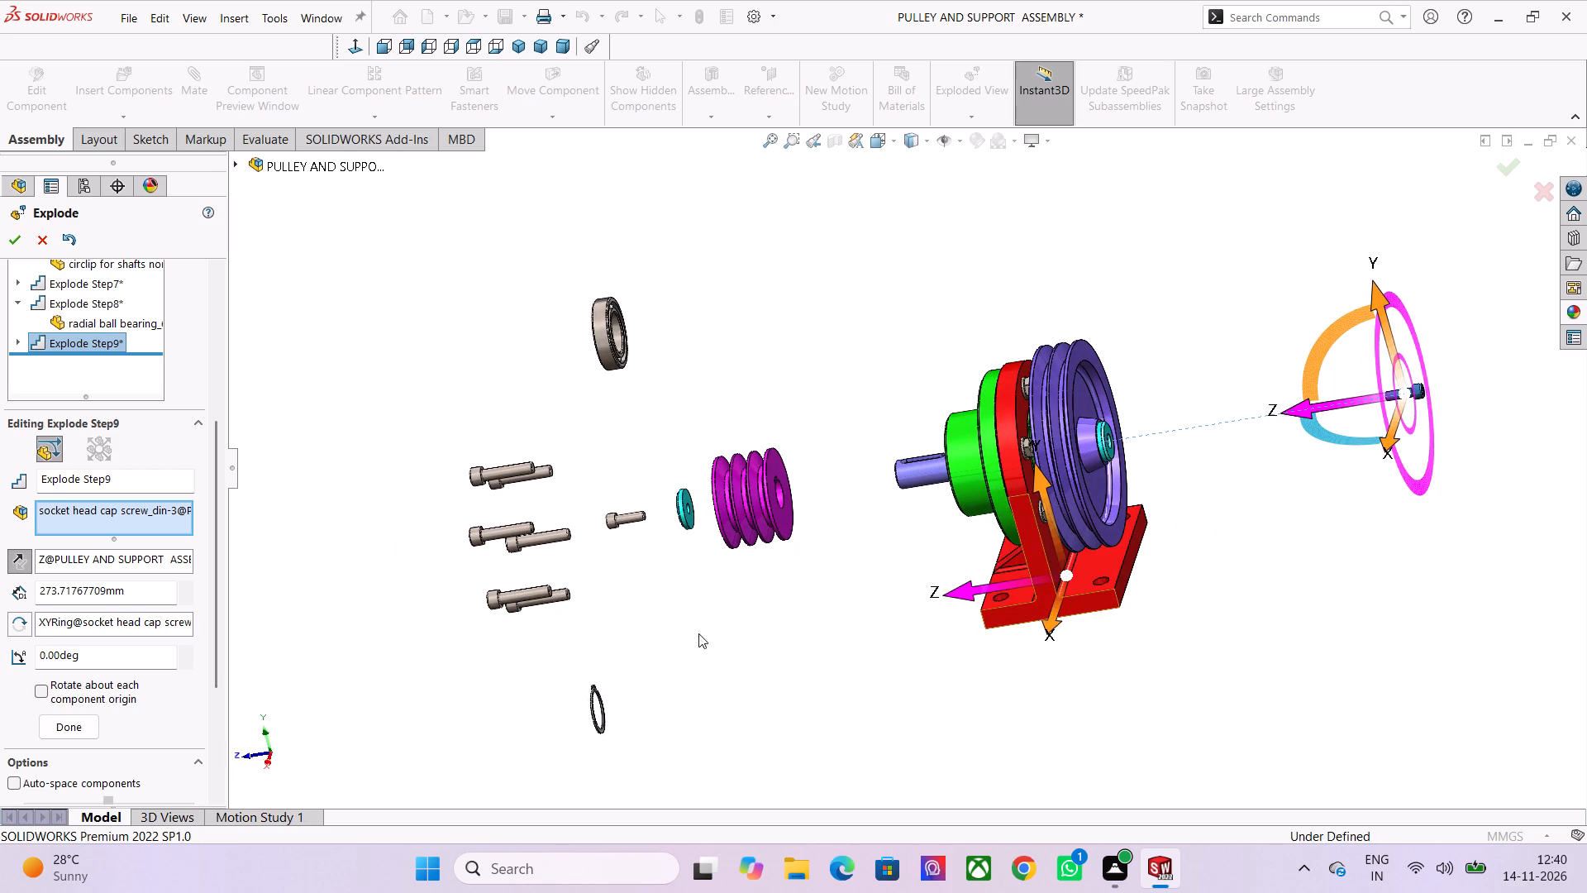
{"action": "left_click", "coordinate": [77, 726]}
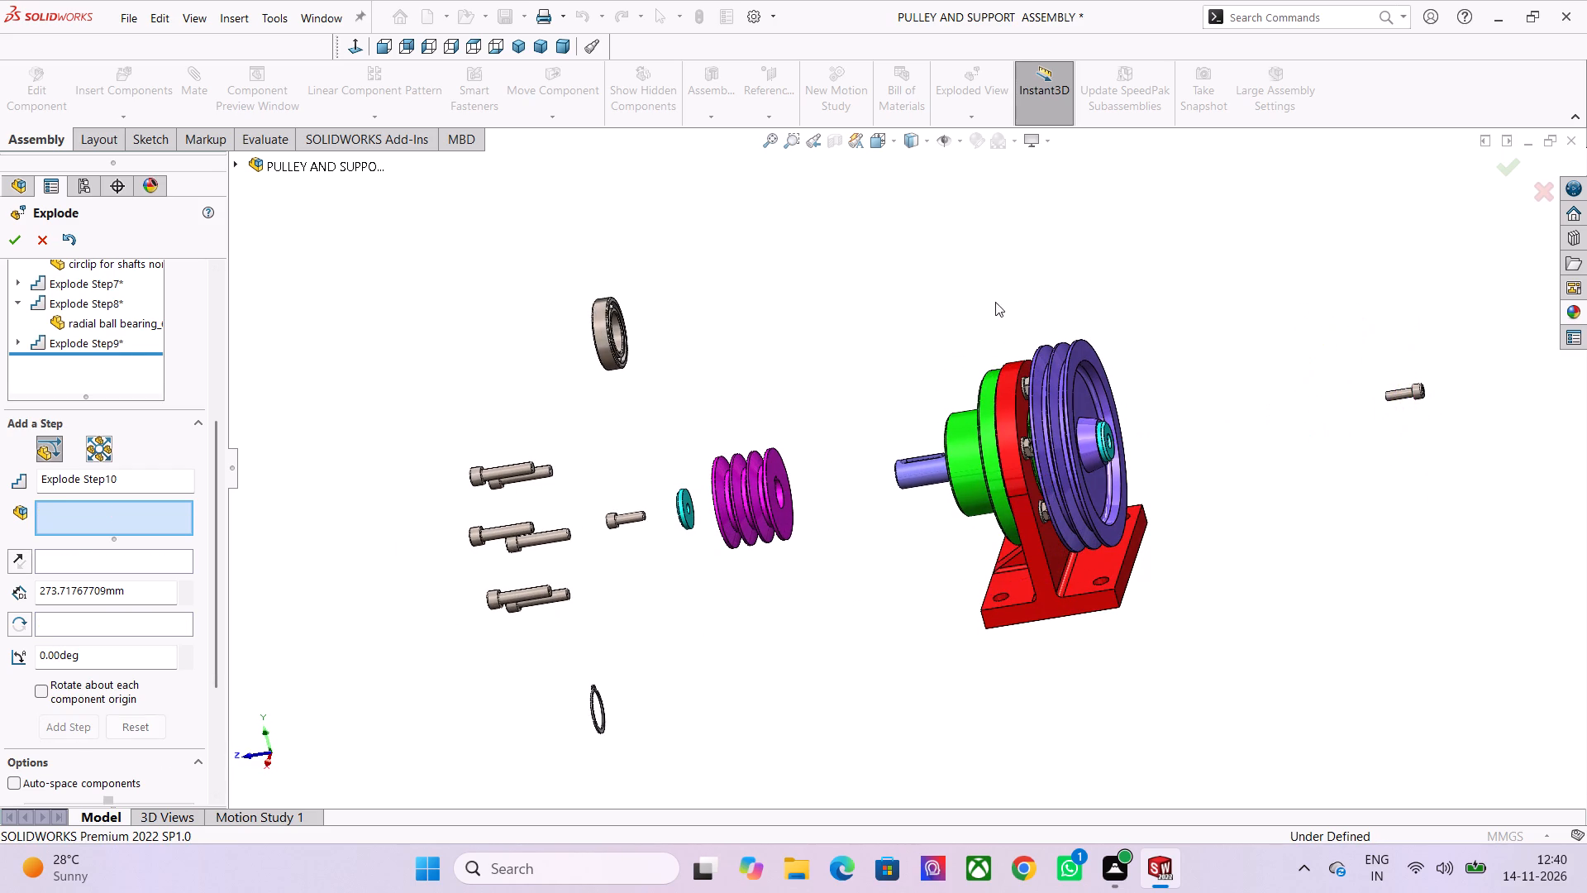
Explode the washer on the large pulley's hub outward along Z by about 244.5 mm, towards the exploded cap screw, and finish the step.
{"action": "scroll", "coordinate": [1110, 431], "scroll_direction": "up", "scroll_amount": 6}
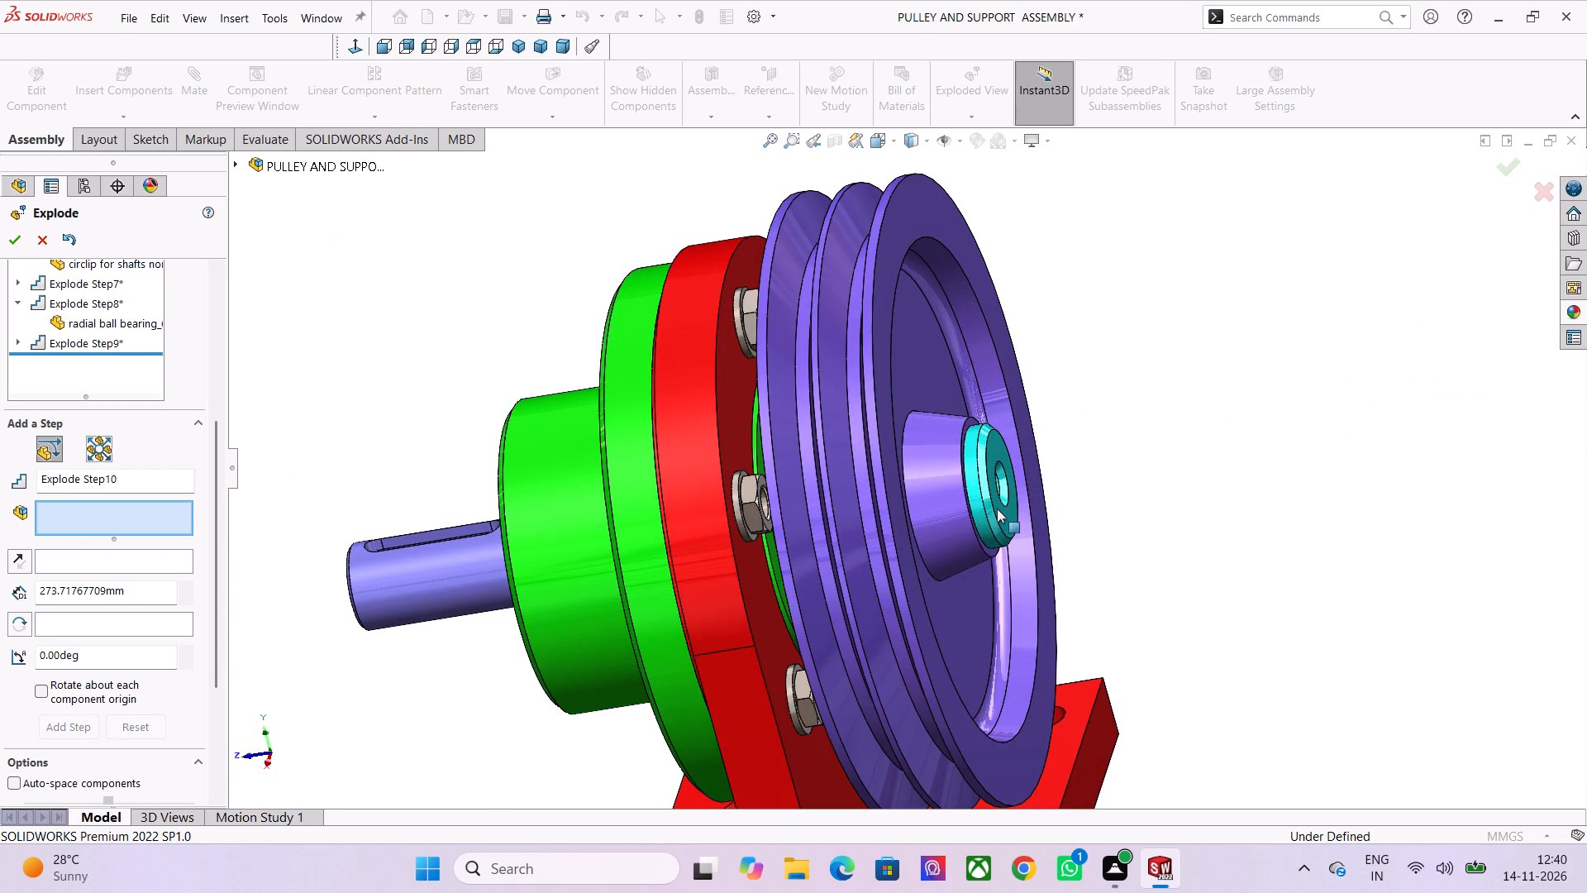
{"action": "left_click", "coordinate": [1000, 513]}
{"action": "scroll", "coordinate": [1000, 514], "scroll_direction": "down", "scroll_amount": 6}
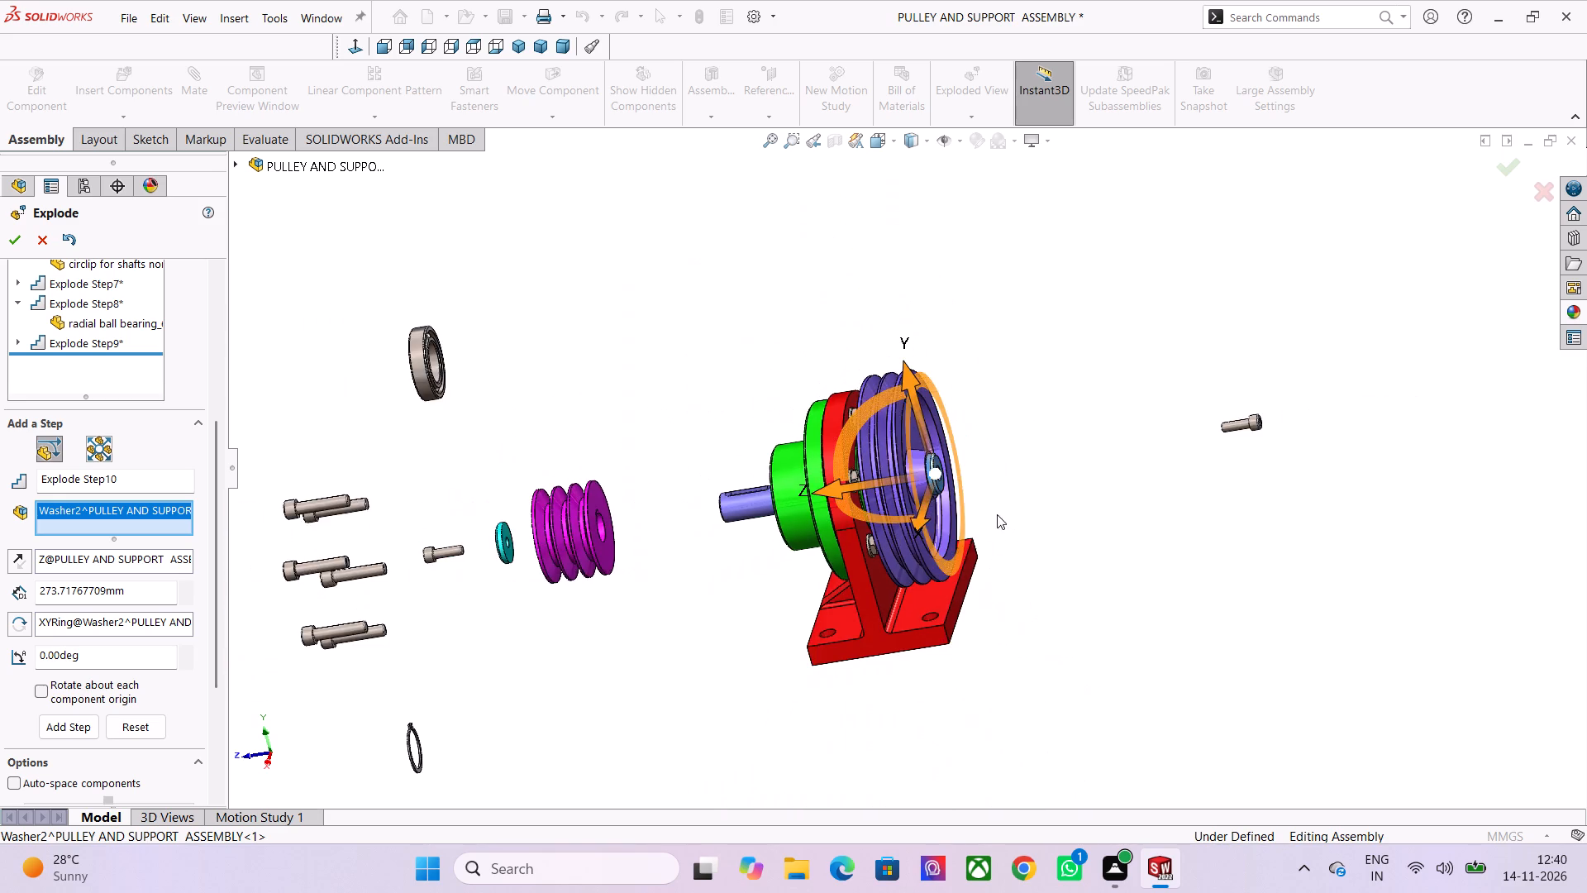
{"action": "scroll", "coordinate": [926, 516], "scroll_direction": "down", "scroll_amount": 2}
{"action": "left_click_drag", "start_coordinate": [827, 485], "coordinate": [970, 456]}
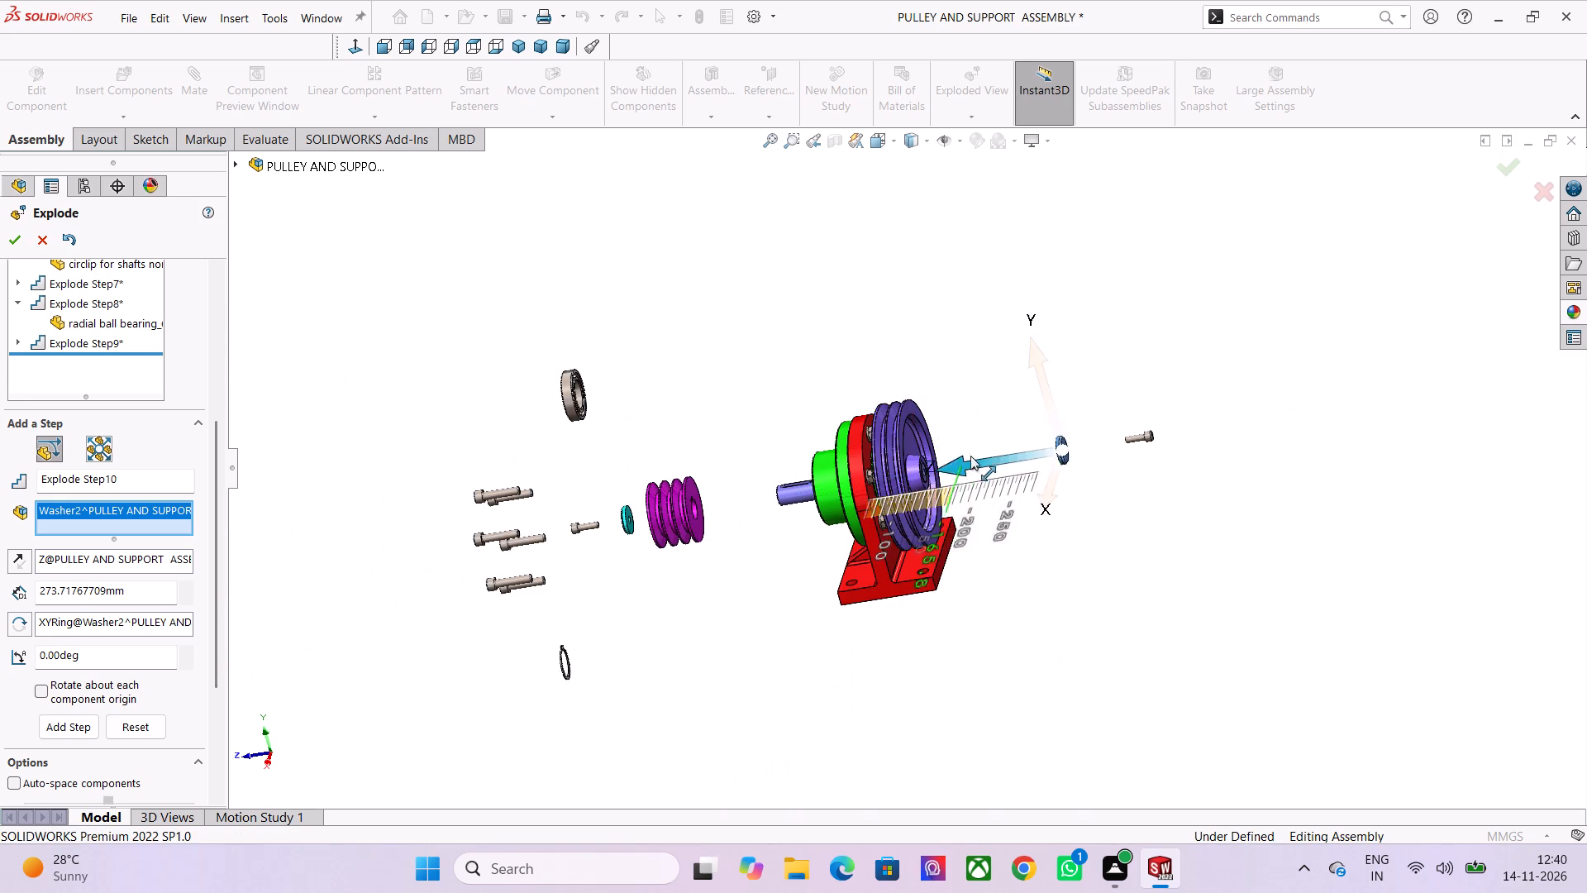
{"action": "left_click_drag", "start_coordinate": [970, 456], "coordinate": [1023, 453]}
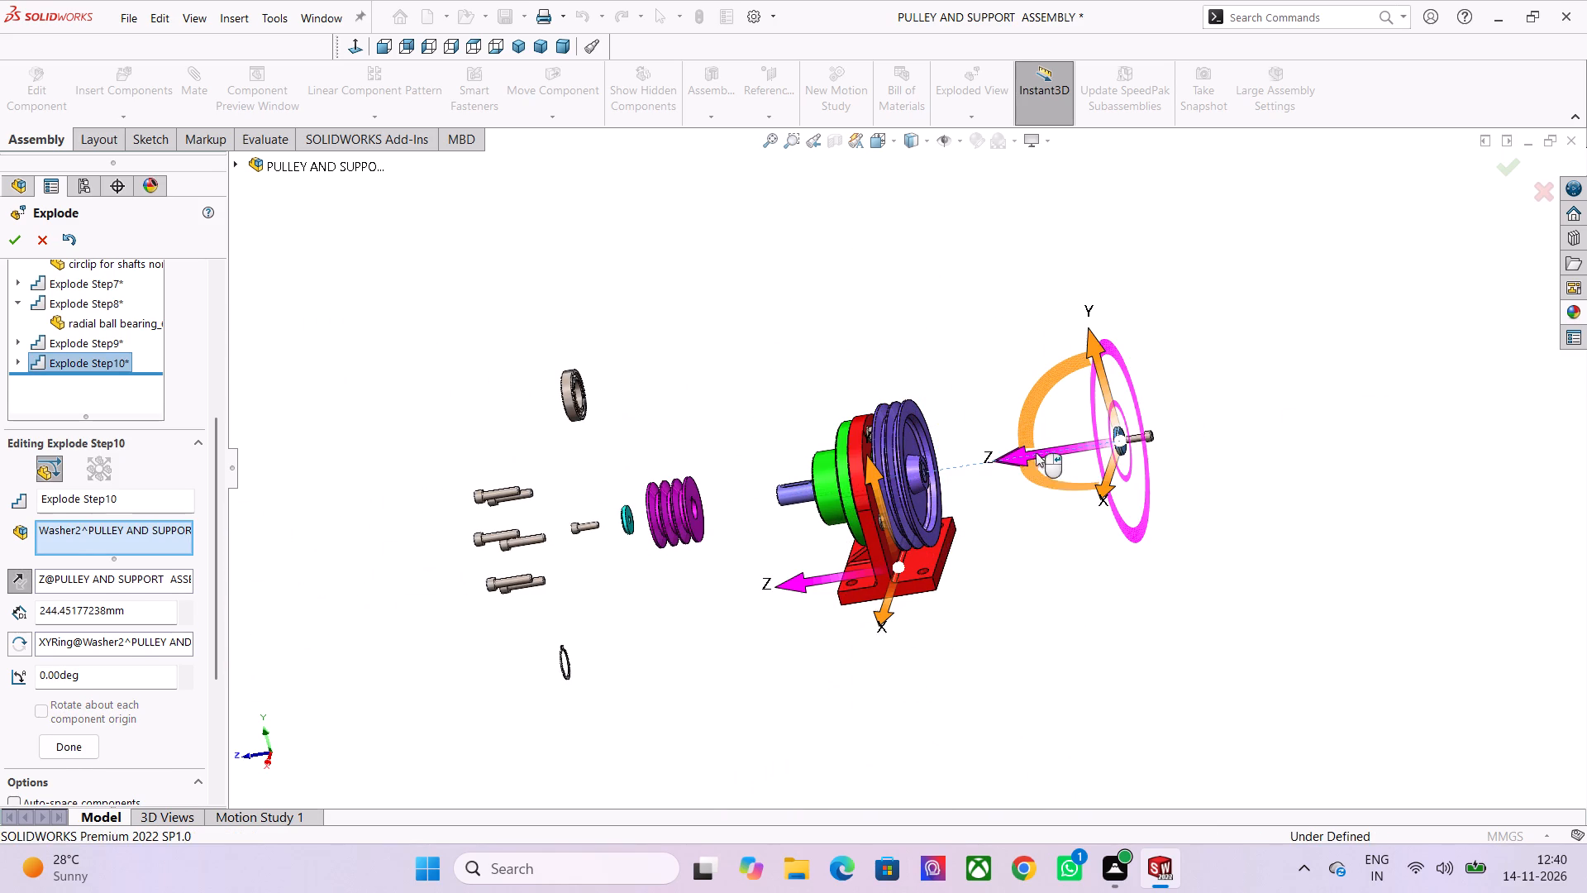
{"action": "left_click", "coordinate": [53, 743]}
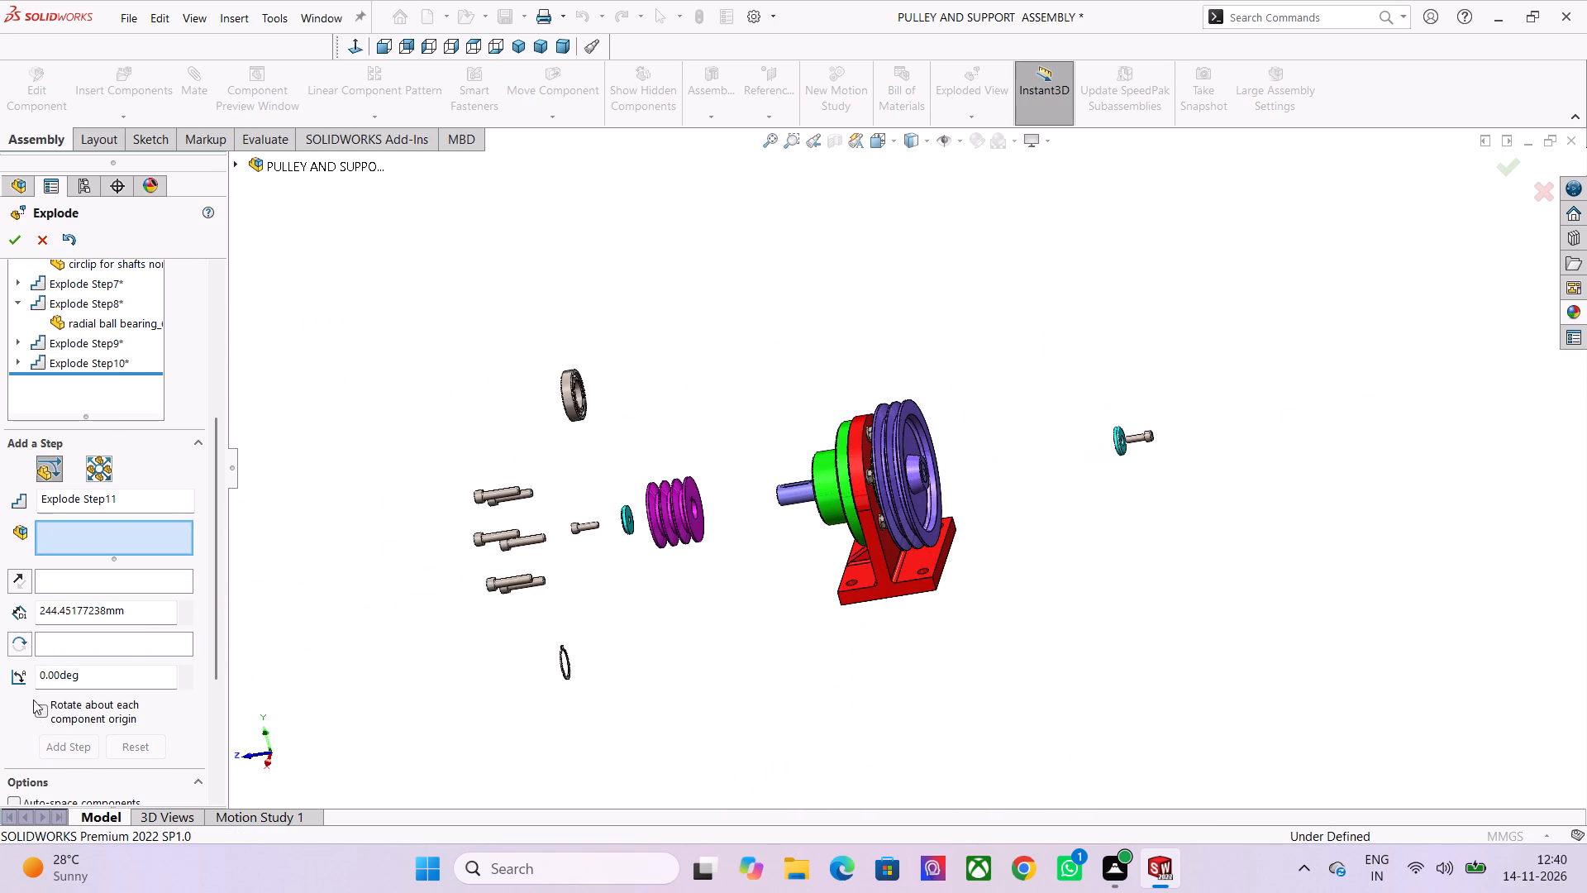
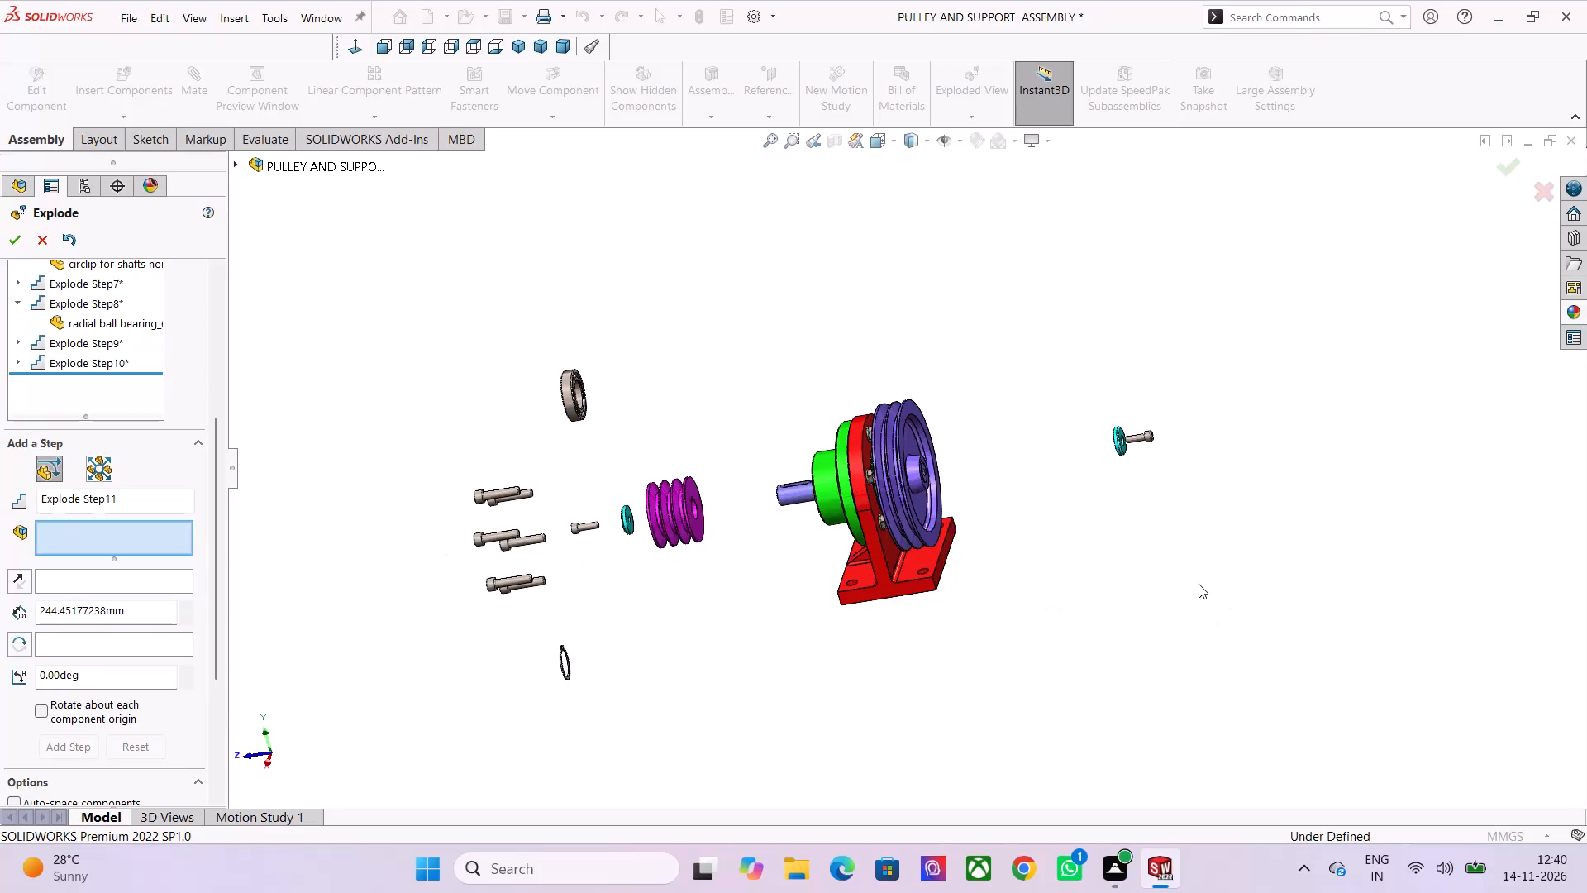
Explode the large driven pulley off the shaft along Z by about 229.1 mm, towards its exploded washer, and finish the step.
{"action": "left_click", "coordinate": [930, 535]}
{"action": "scroll", "coordinate": [853, 668], "scroll_direction": "down", "scroll_amount": 2}
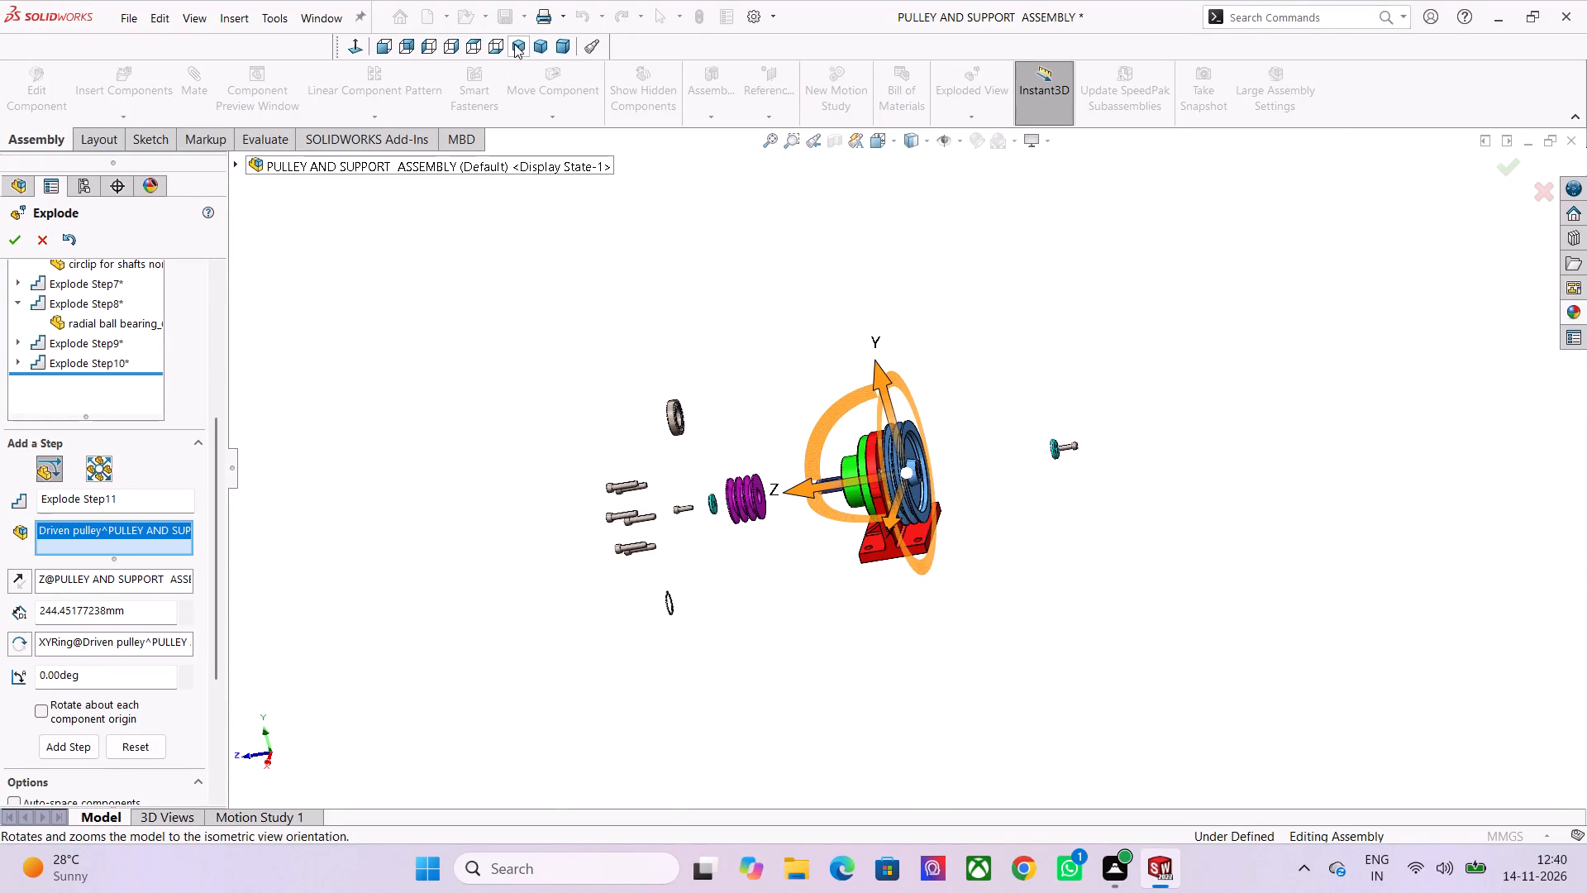
{"action": "left_click", "coordinate": [514, 44]}
{"action": "scroll", "coordinate": [1017, 442], "scroll_direction": "up", "scroll_amount": 2}
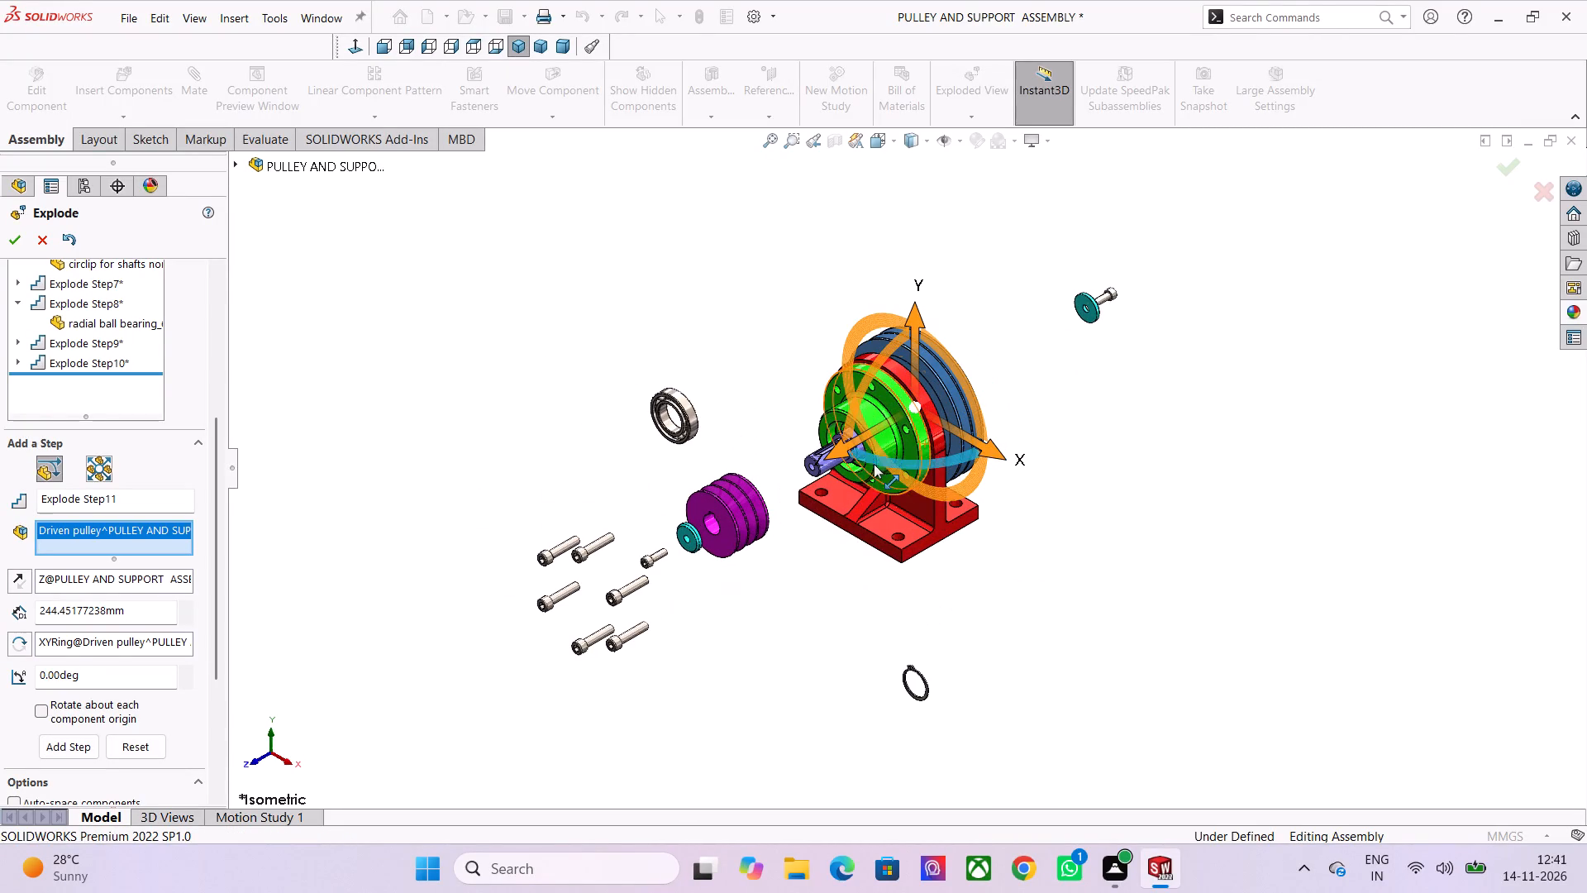
{"action": "left_click_drag", "start_coordinate": [835, 451], "coordinate": [972, 371]}
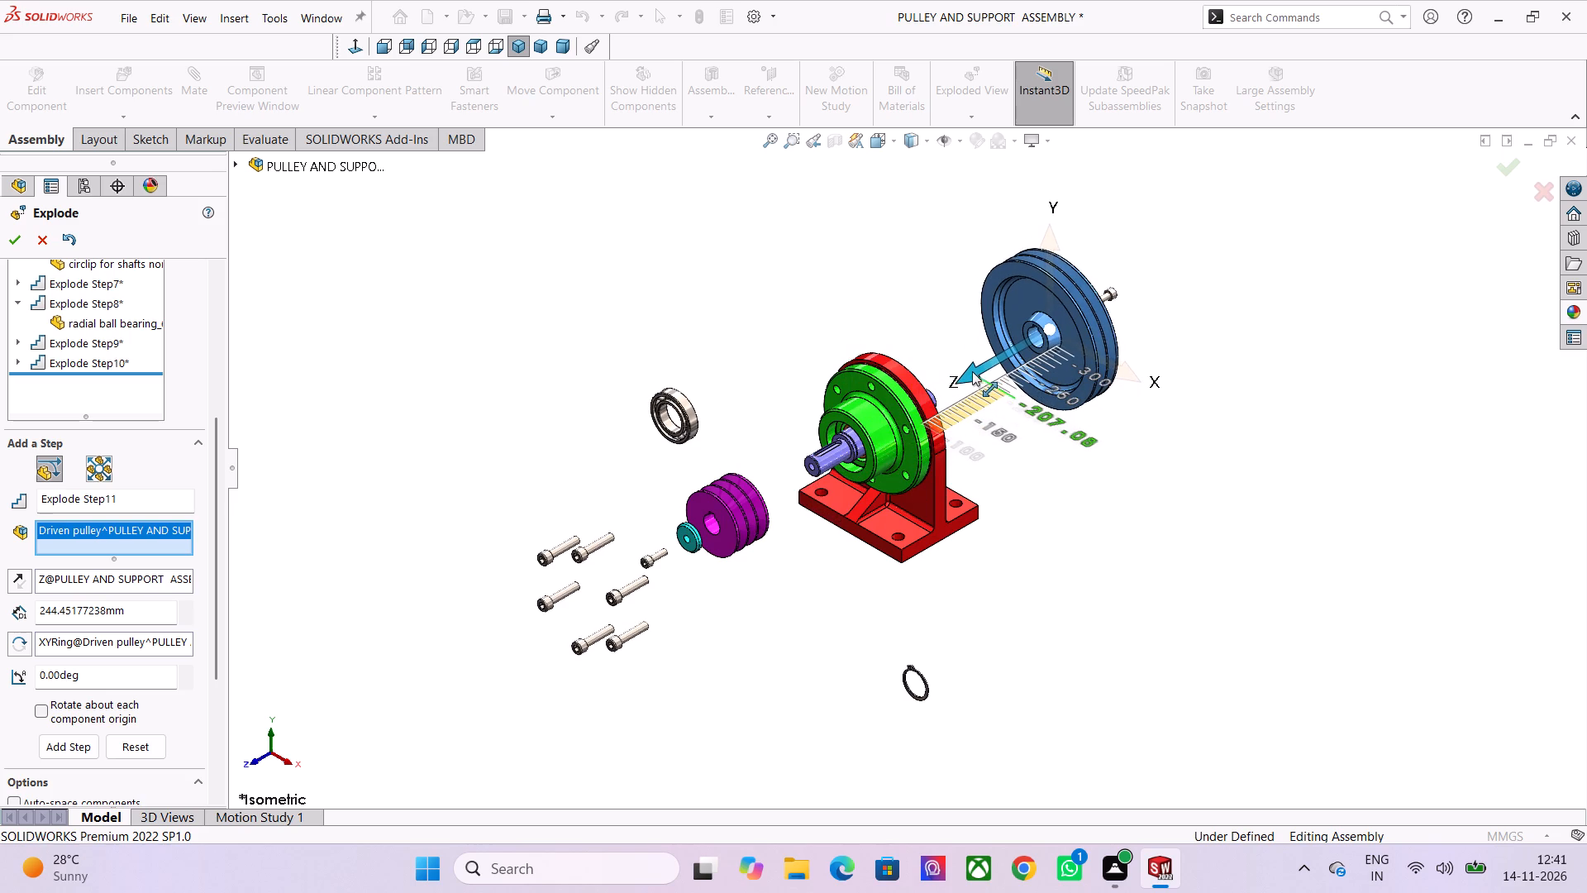
{"action": "left_click_drag", "start_coordinate": [972, 371], "coordinate": [977, 369]}
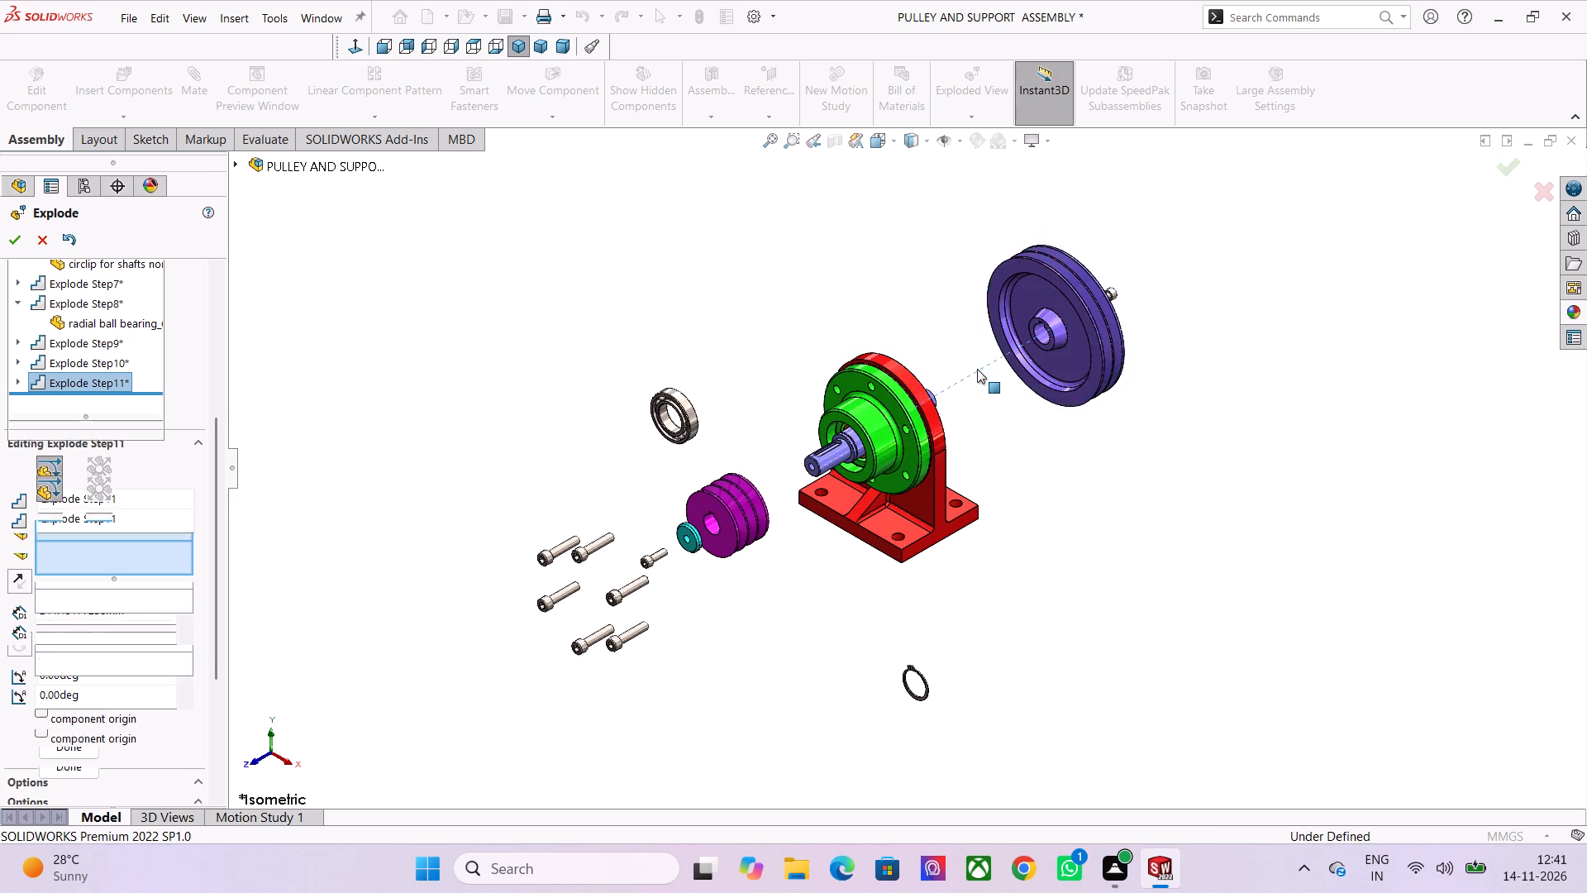
{"action": "middle_click_drag", "start_coordinate": [1095, 484], "coordinate": [1013, 504]}
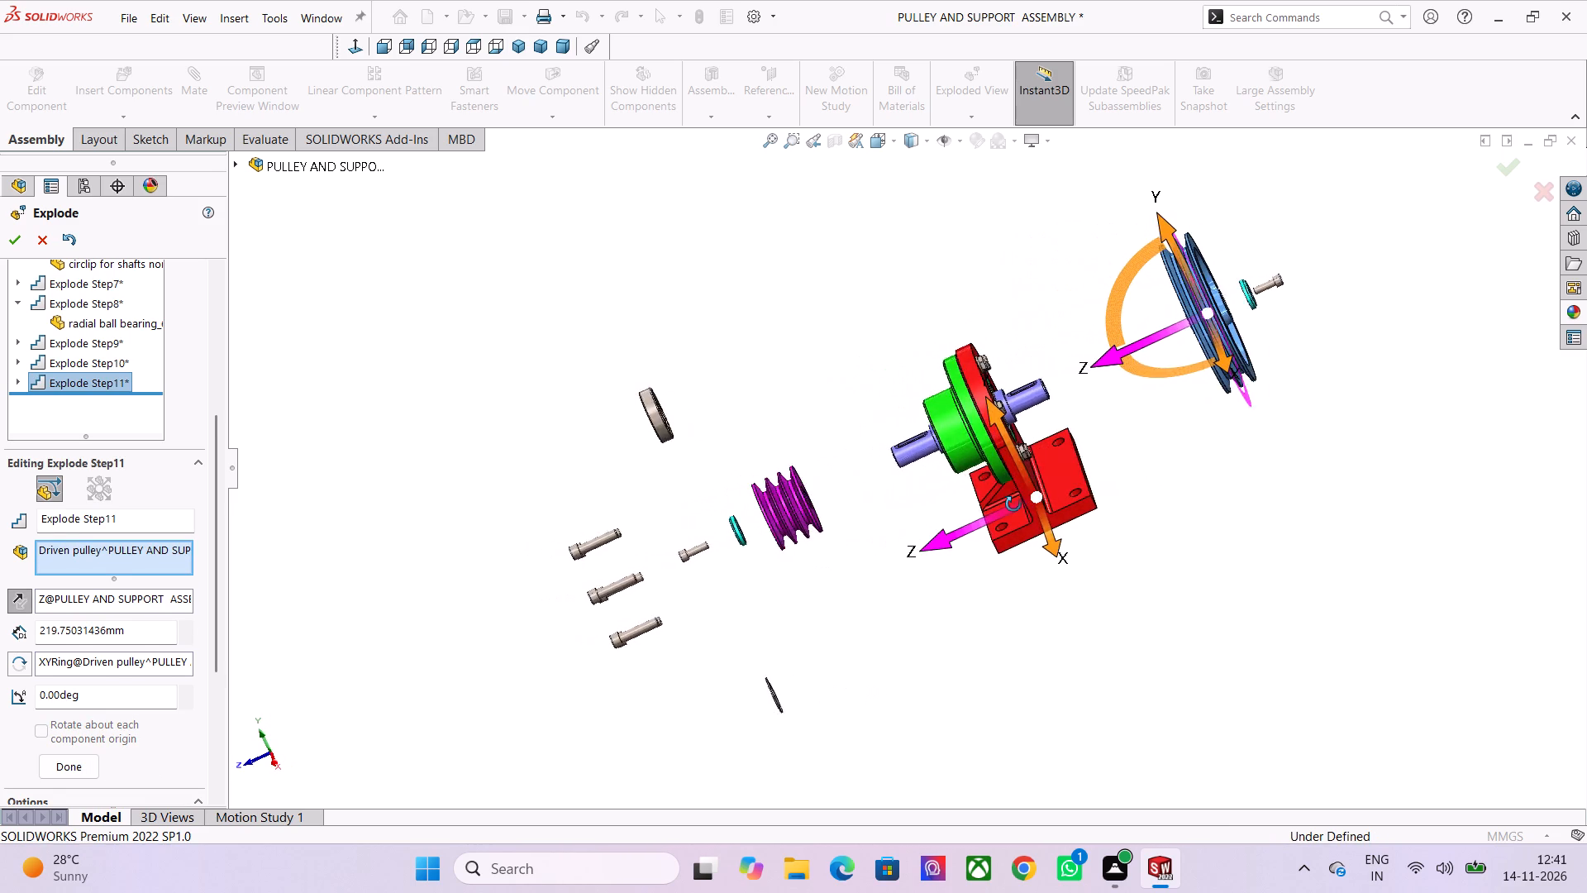
{"action": "middle_click_drag", "start_coordinate": [1013, 504], "coordinate": [1050, 487]}
{"action": "left_click_drag", "start_coordinate": [1065, 365], "coordinate": [1065, 365]}
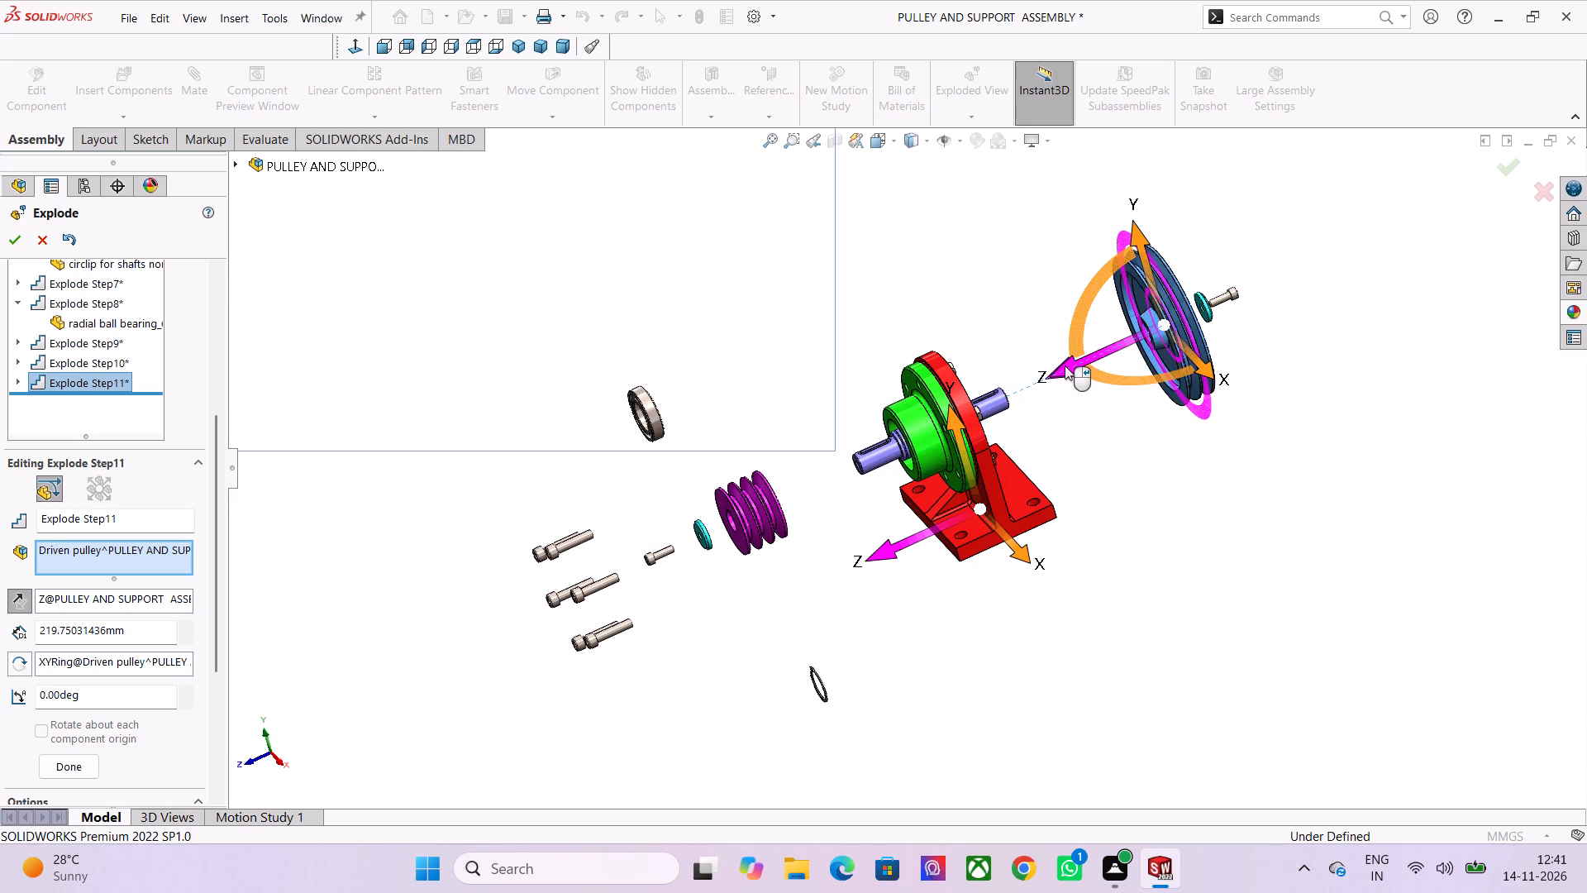
{"action": "left_click_drag", "start_coordinate": [1065, 365], "coordinate": [1075, 365]}
{"action": "middle_click_drag", "start_coordinate": [1179, 537], "coordinate": [1157, 540]}
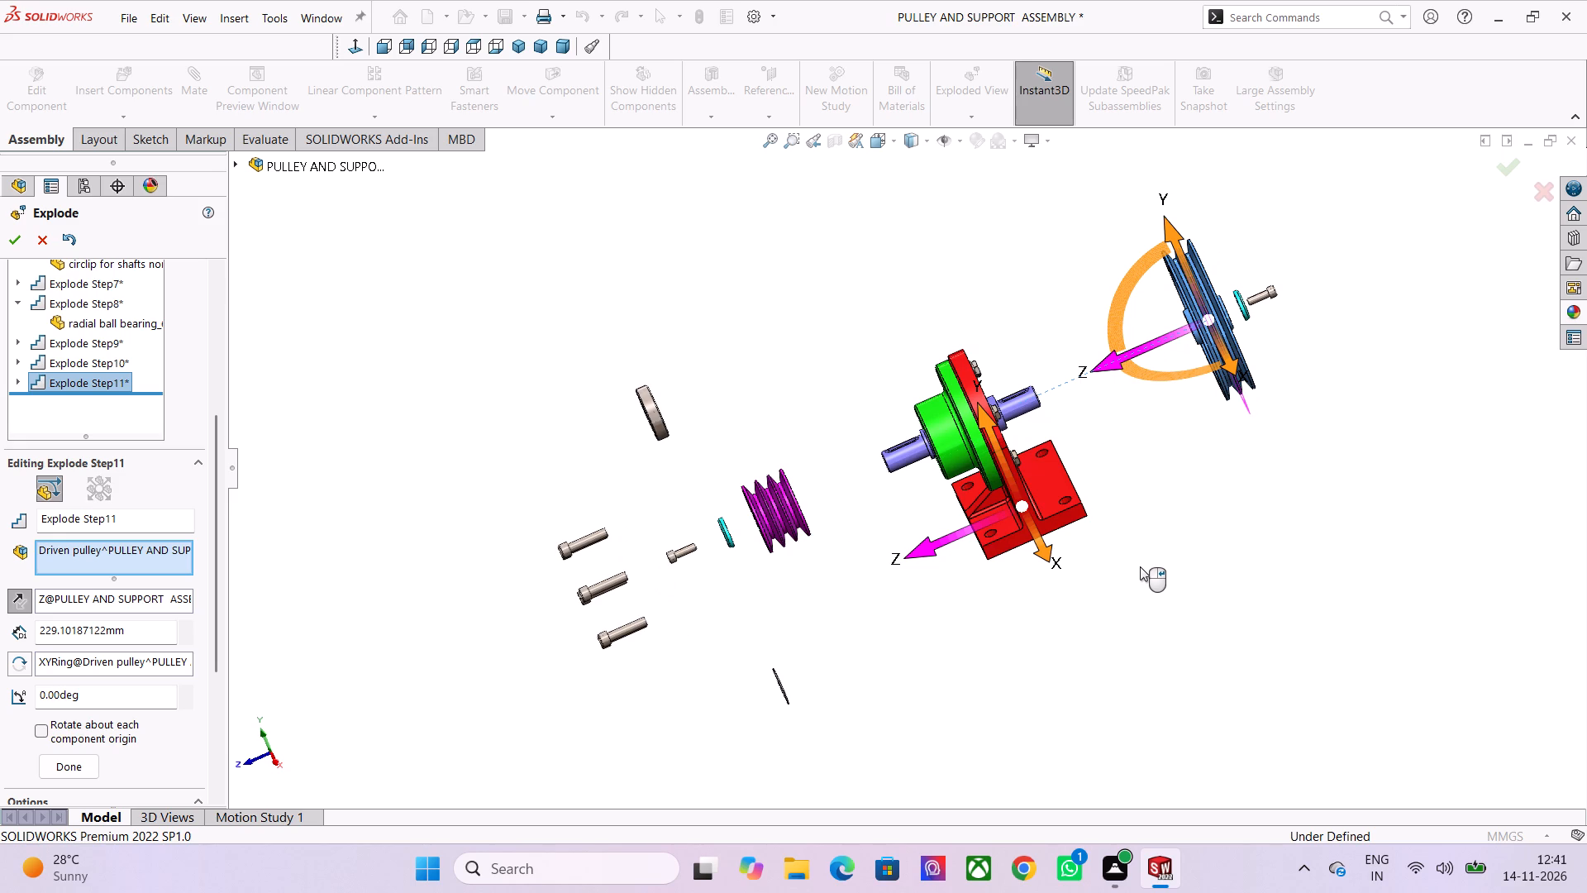
{"action": "left_click", "coordinate": [62, 767]}
Explode the six hex thin nuts off the back of the red base plate along Z by about 200.5 mm and finish the step.
{"action": "middle_click_drag", "start_coordinate": [1047, 597], "coordinate": [1039, 595]}
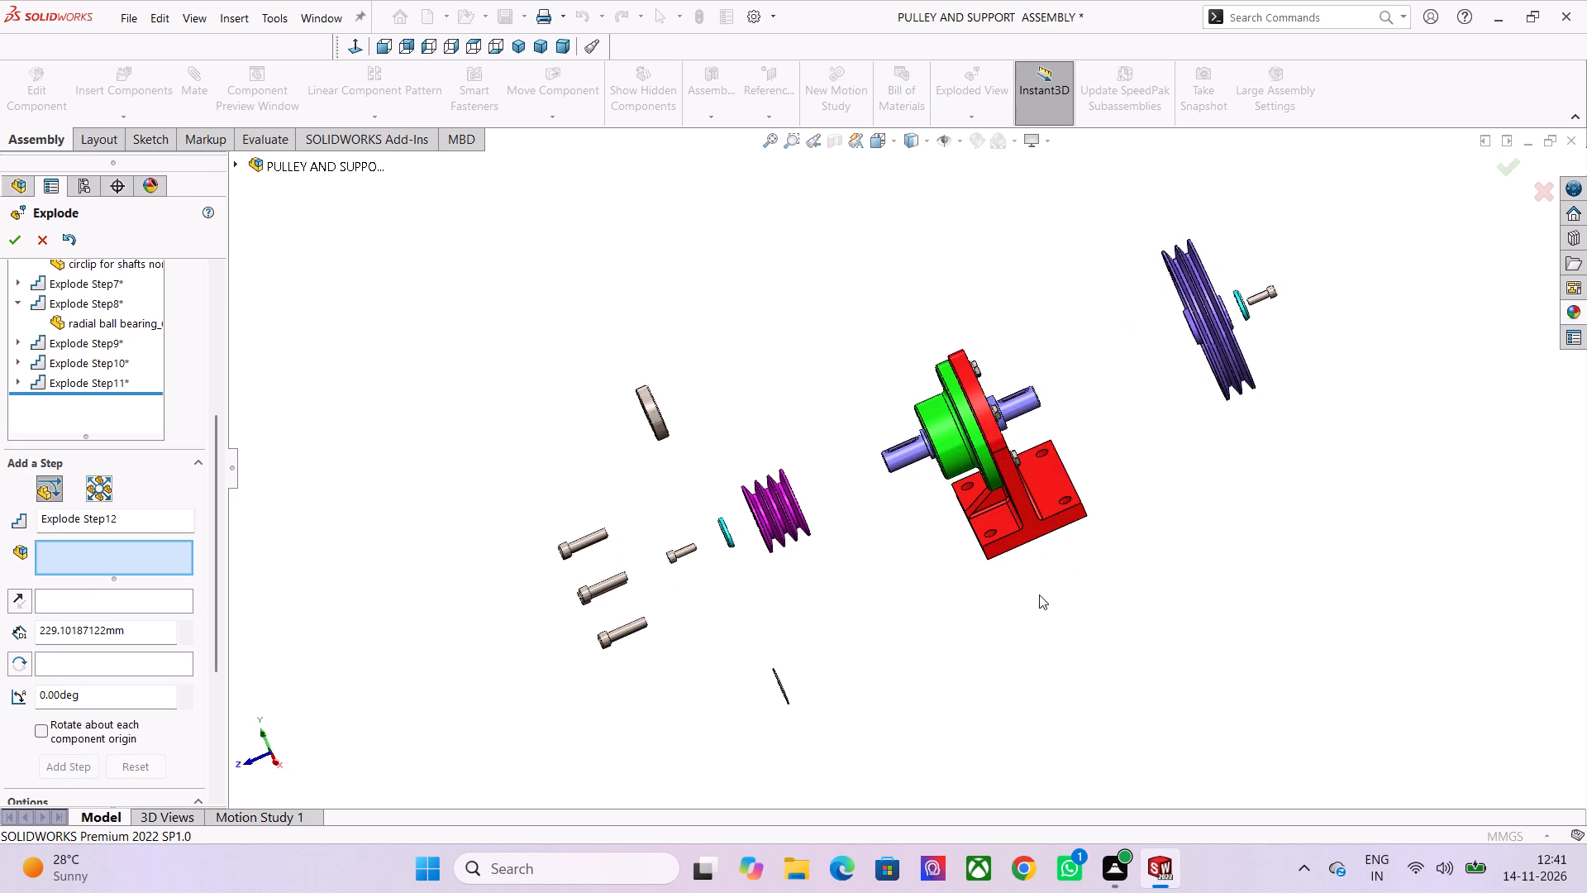
{"action": "middle_click_drag", "start_coordinate": [1039, 595], "coordinate": [1004, 636]}
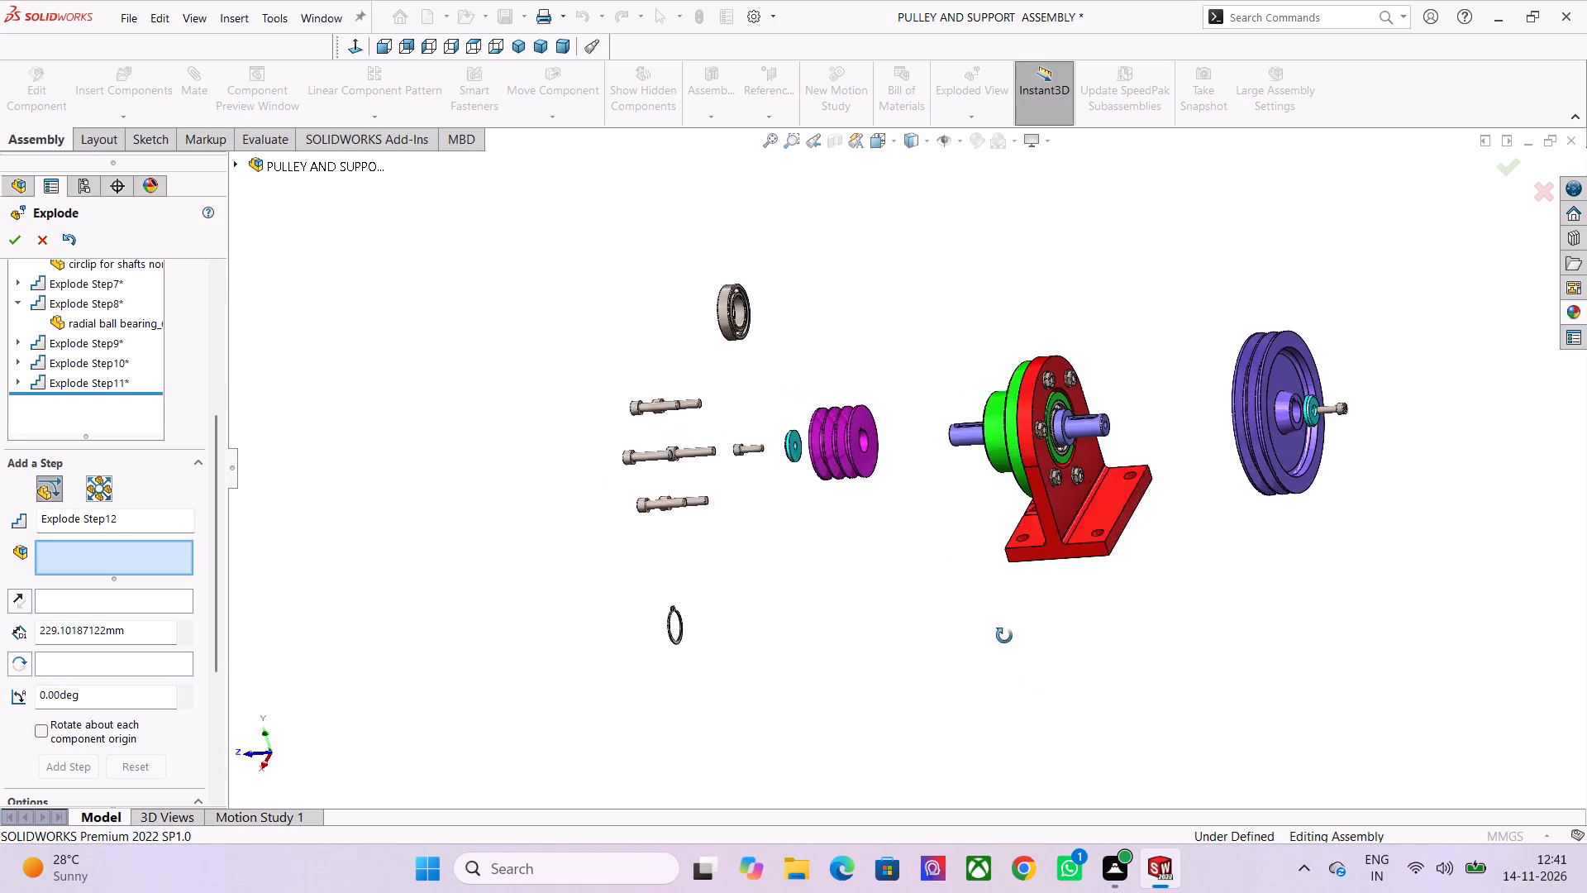
{"action": "middle_click_drag", "start_coordinate": [1004, 636], "coordinate": [1000, 614]}
{"action": "scroll", "coordinate": [1056, 456], "scroll_direction": "up", "scroll_amount": 7}
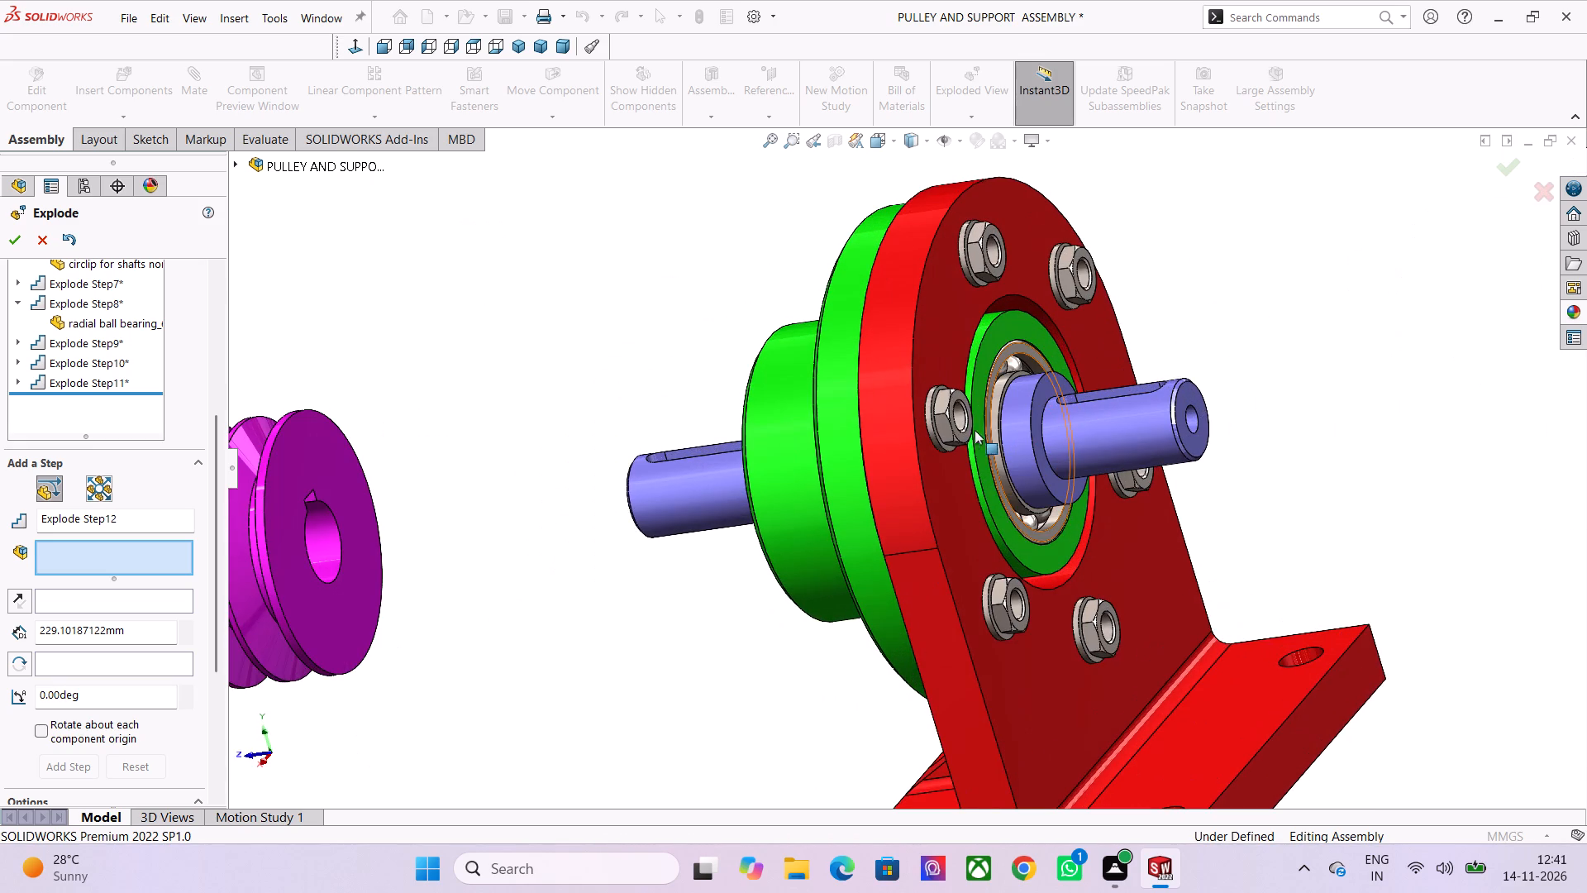
{"action": "left_click", "coordinate": [944, 423]}
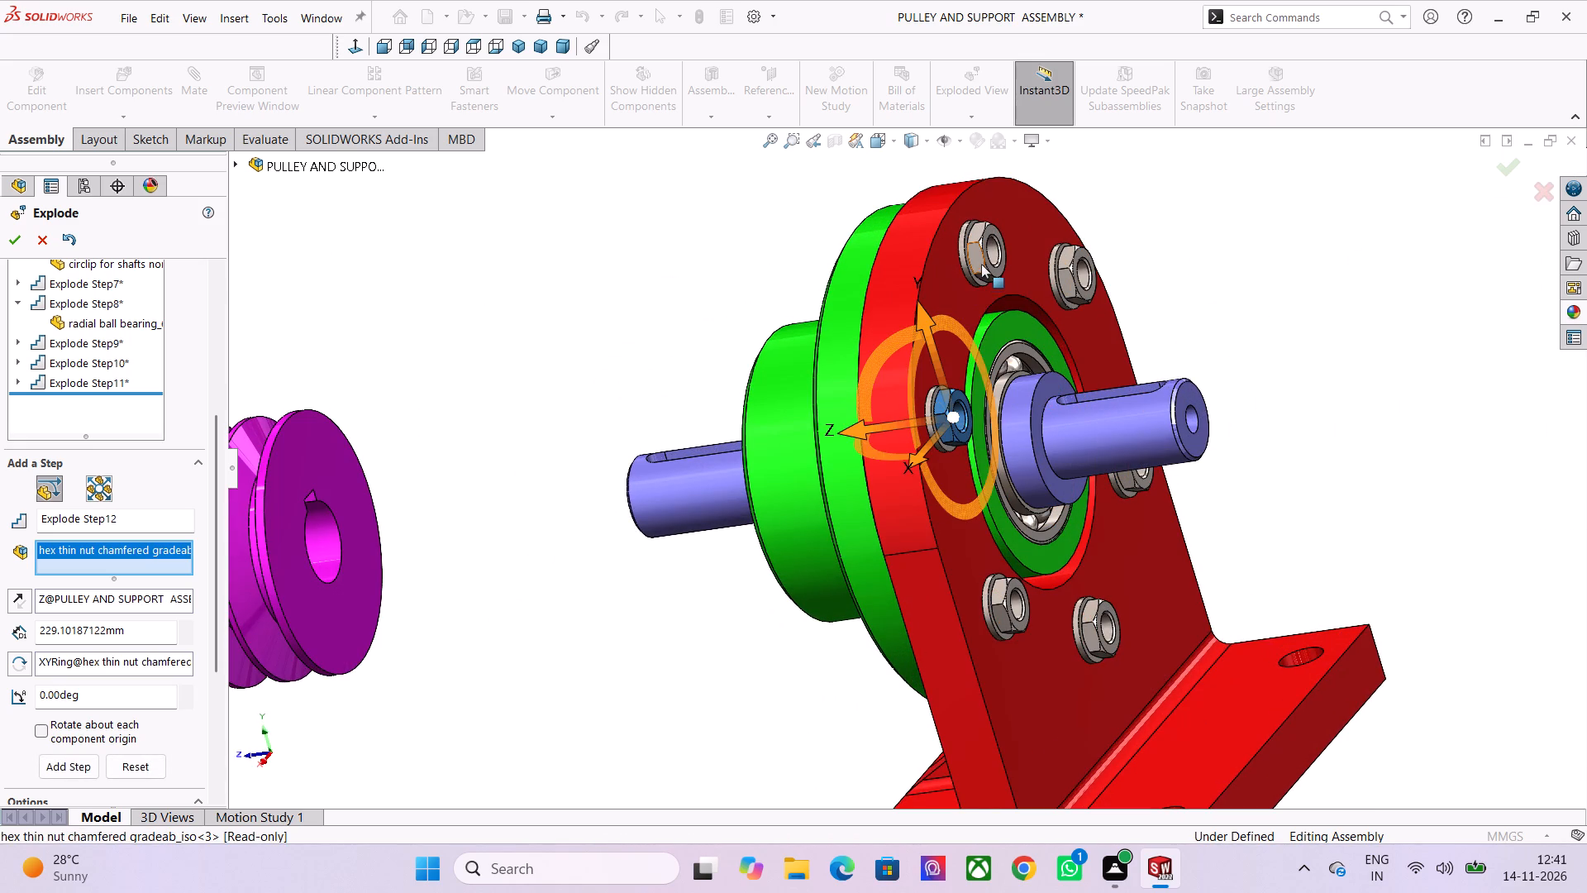
{"action": "left_click", "coordinate": [975, 260]}
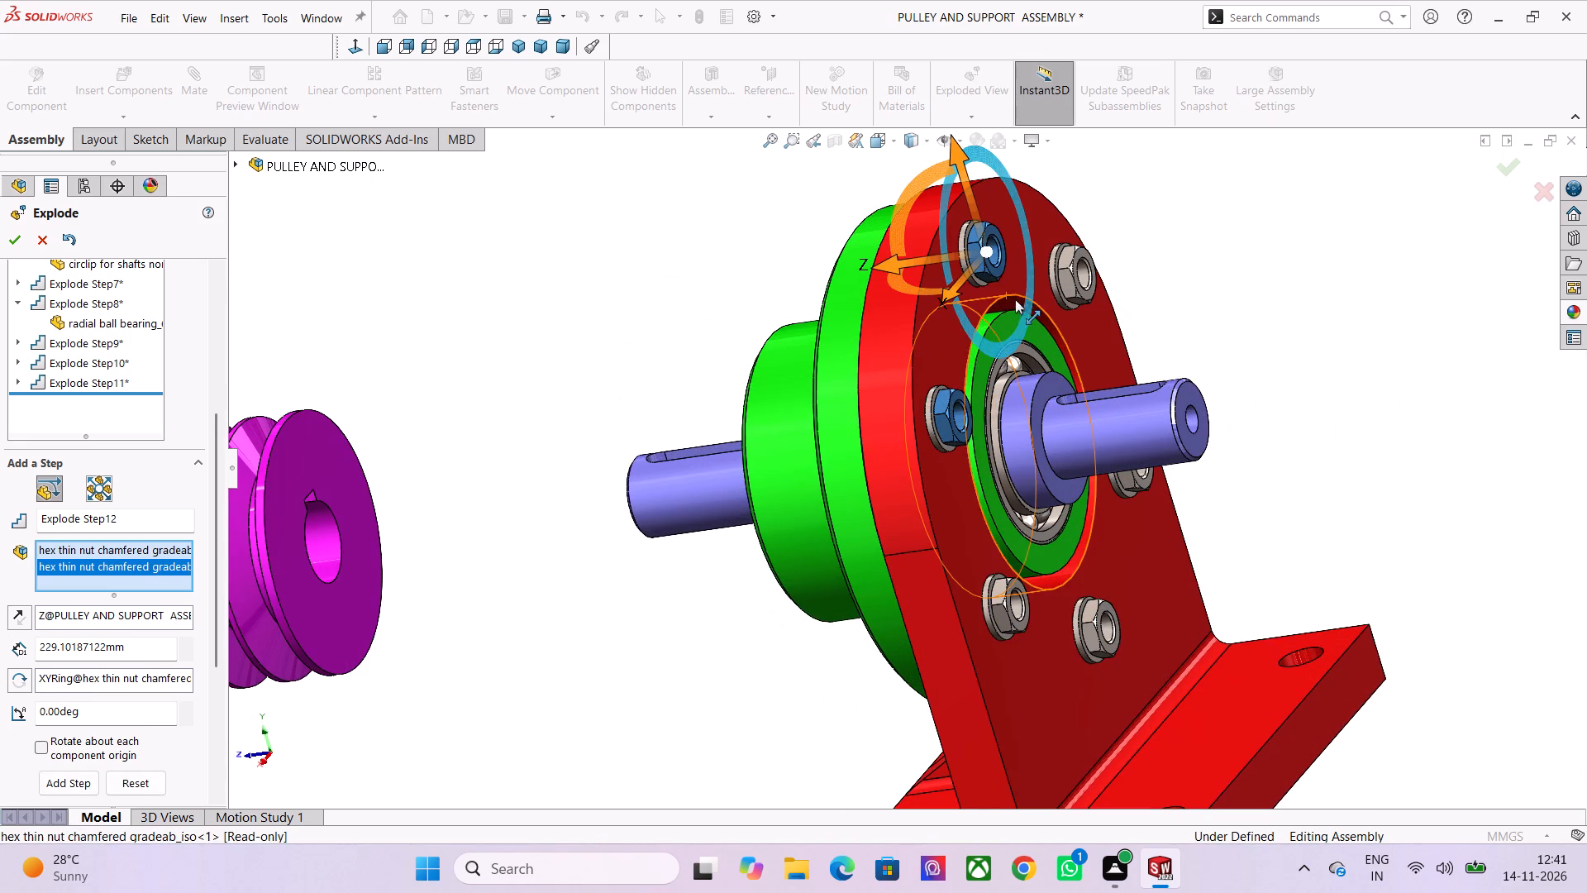
{"action": "left_click", "coordinate": [1064, 279]}
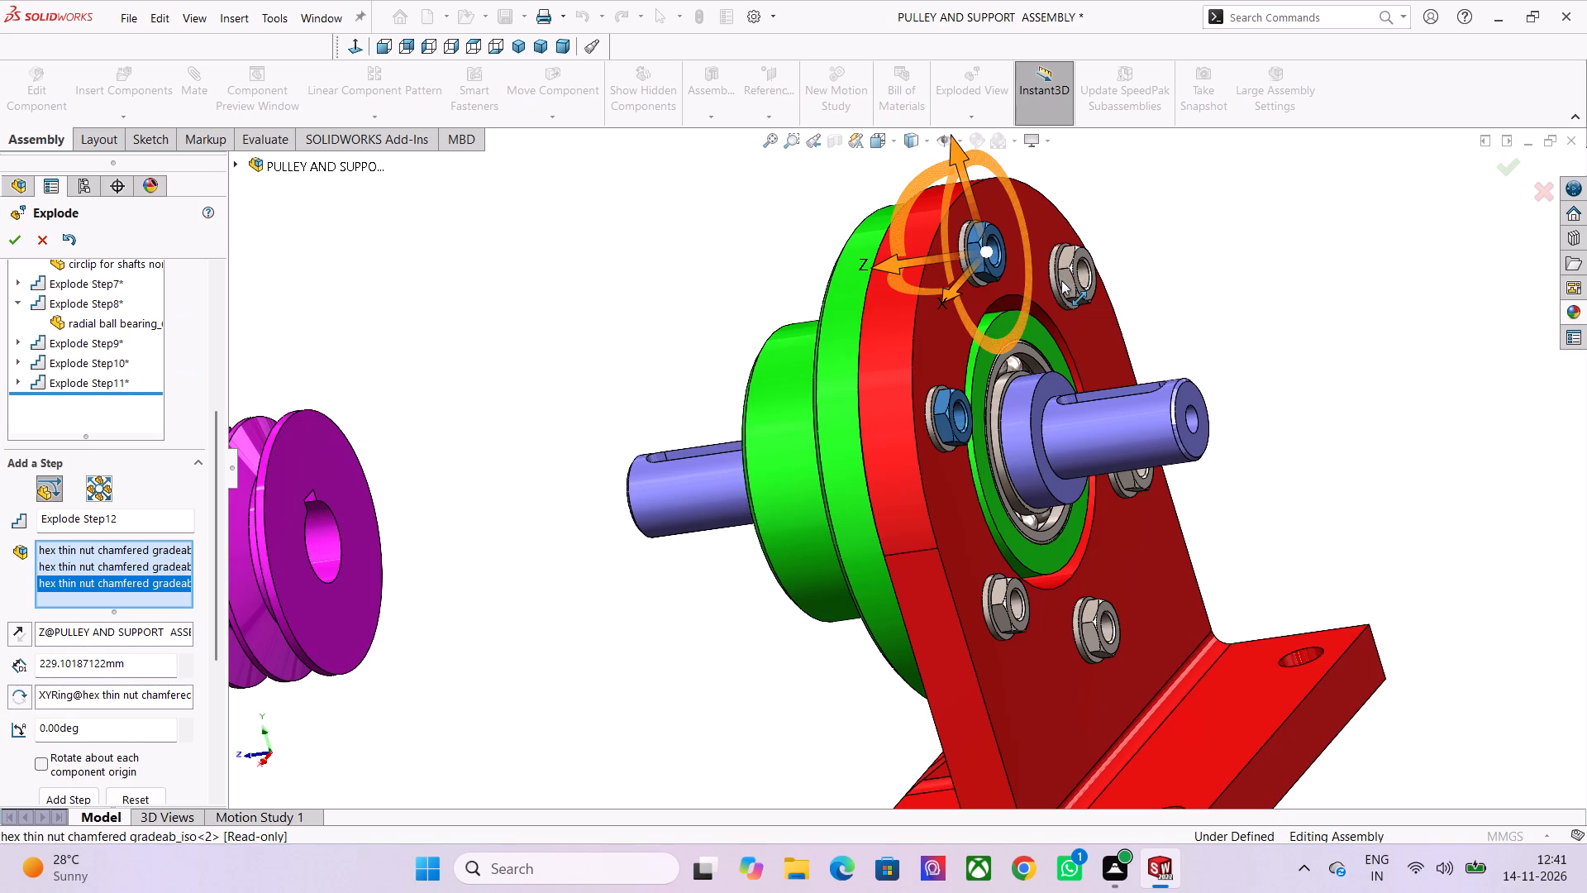
{"action": "left_click", "coordinate": [1131, 485]}
{"action": "left_click", "coordinate": [1094, 633]}
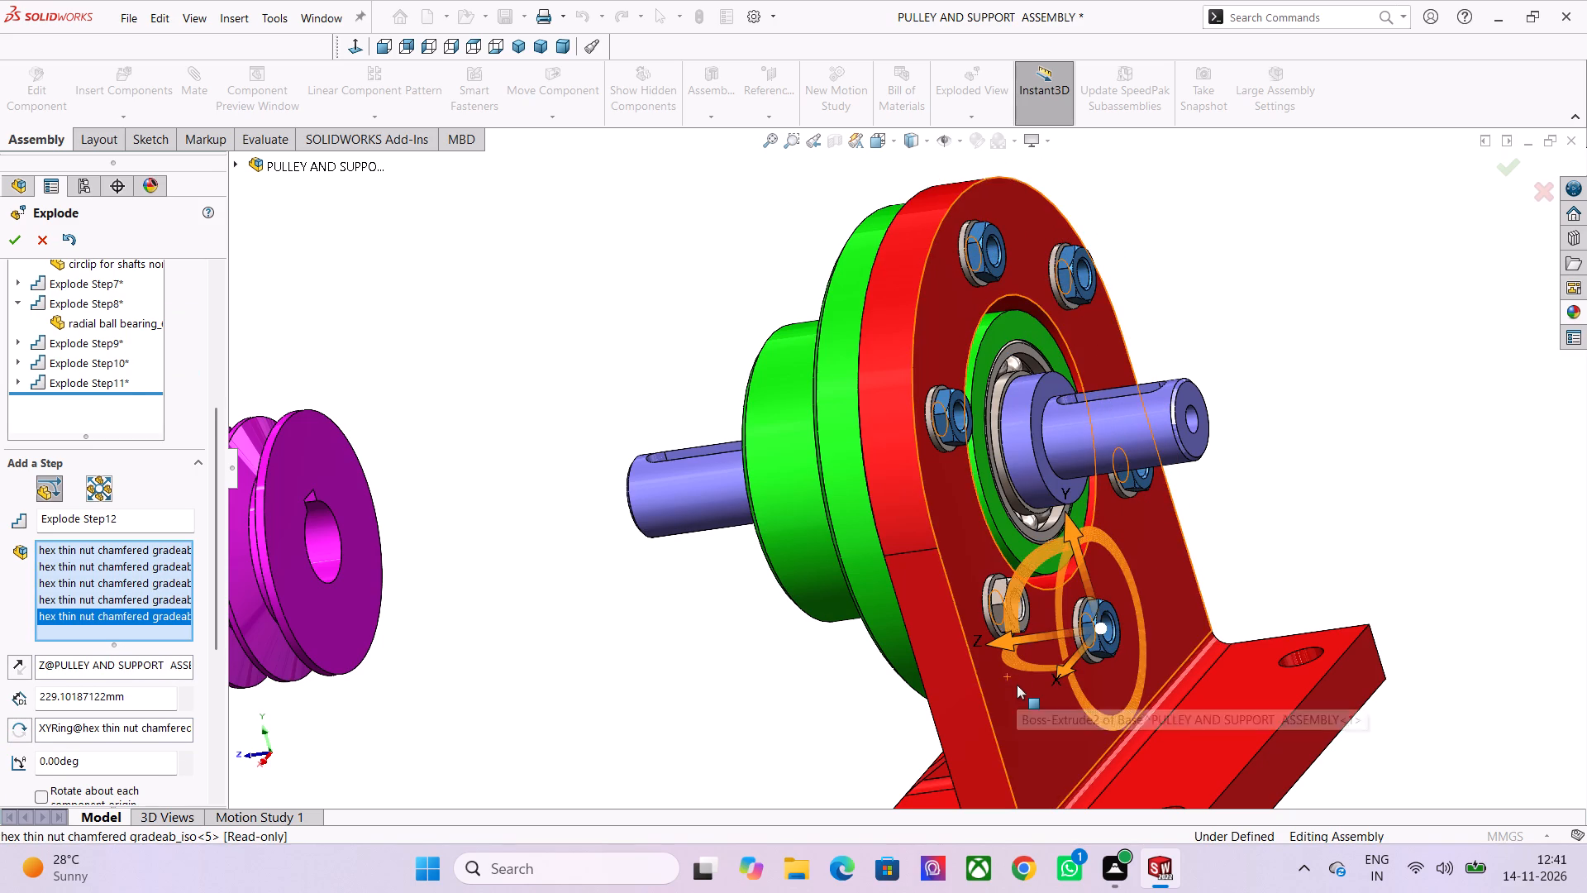
{"action": "scroll", "coordinate": [1003, 592], "scroll_direction": "up", "scroll_amount": 4}
{"action": "left_click", "coordinate": [976, 612]}
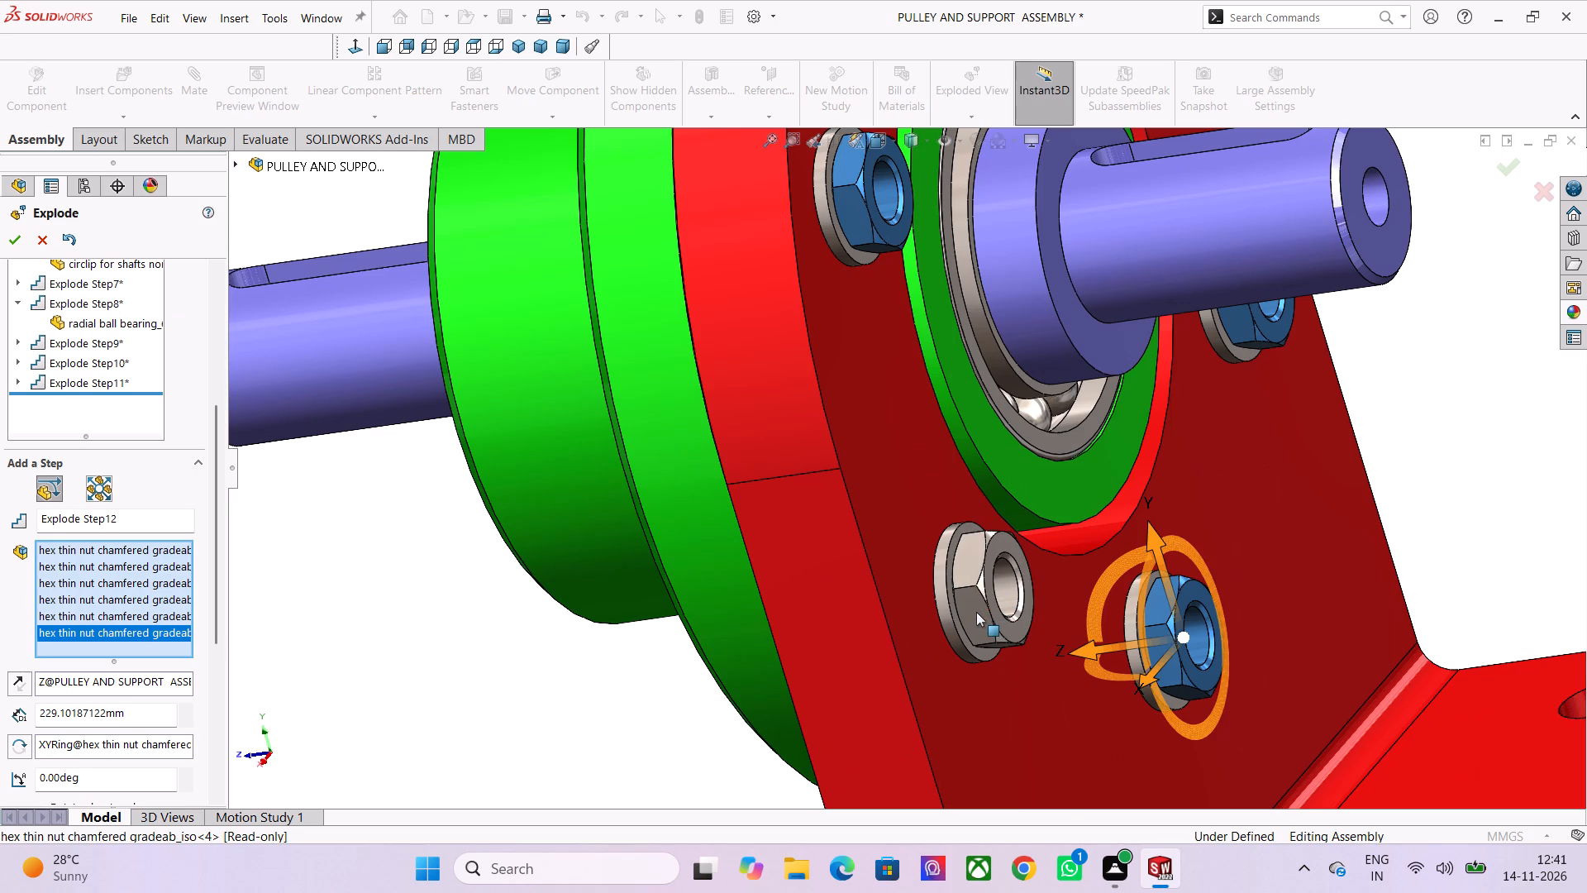
{"action": "scroll", "coordinate": [976, 612], "scroll_direction": "down", "scroll_amount": 8}
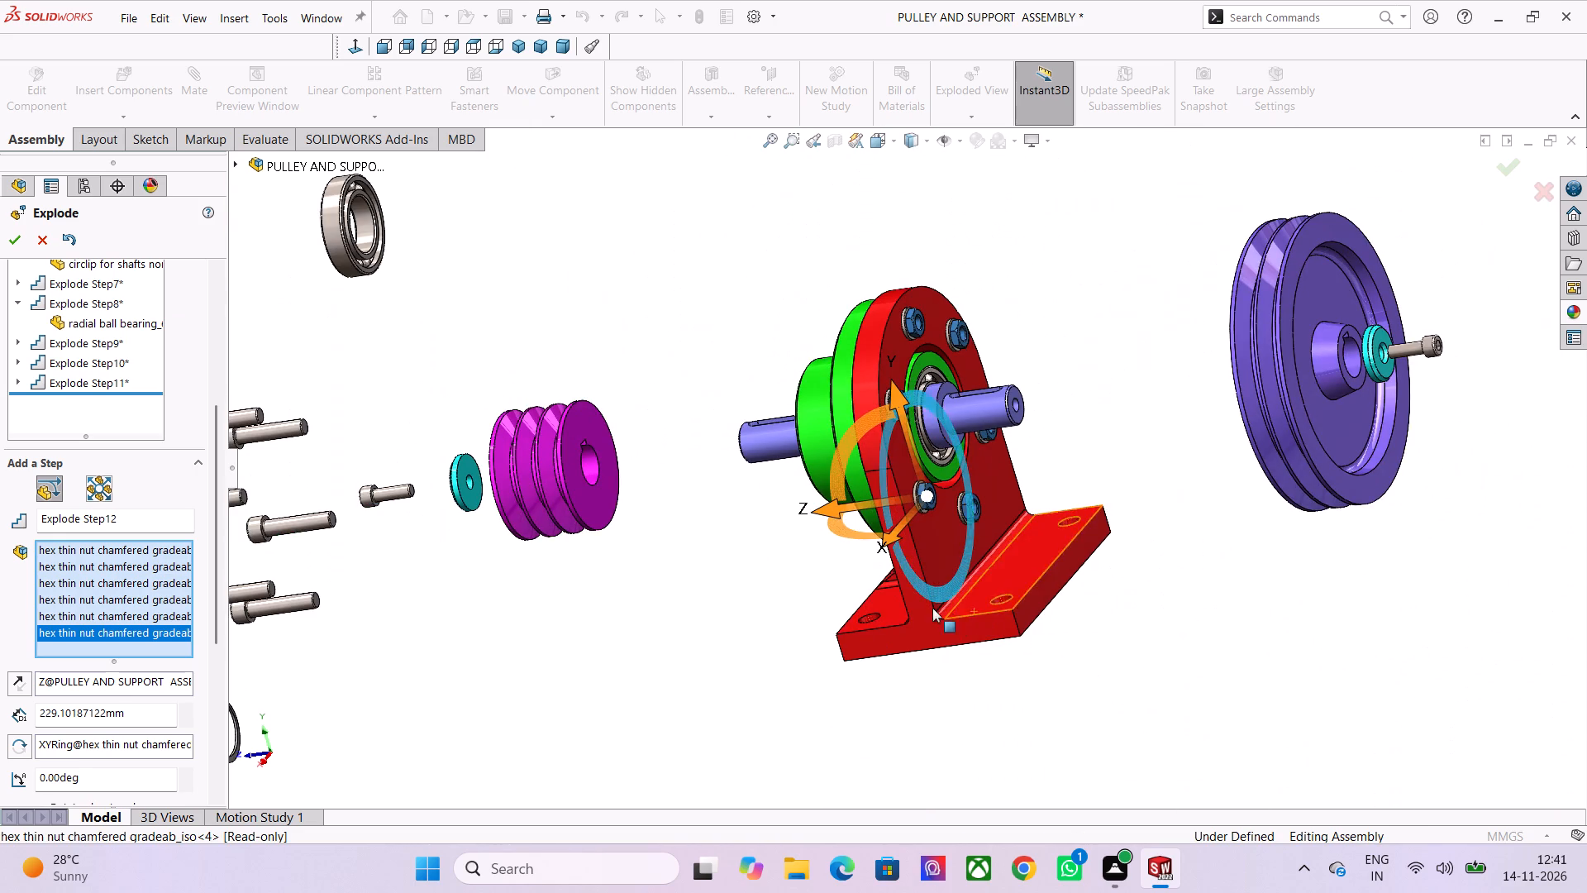
{"action": "left_click", "coordinate": [520, 54]}
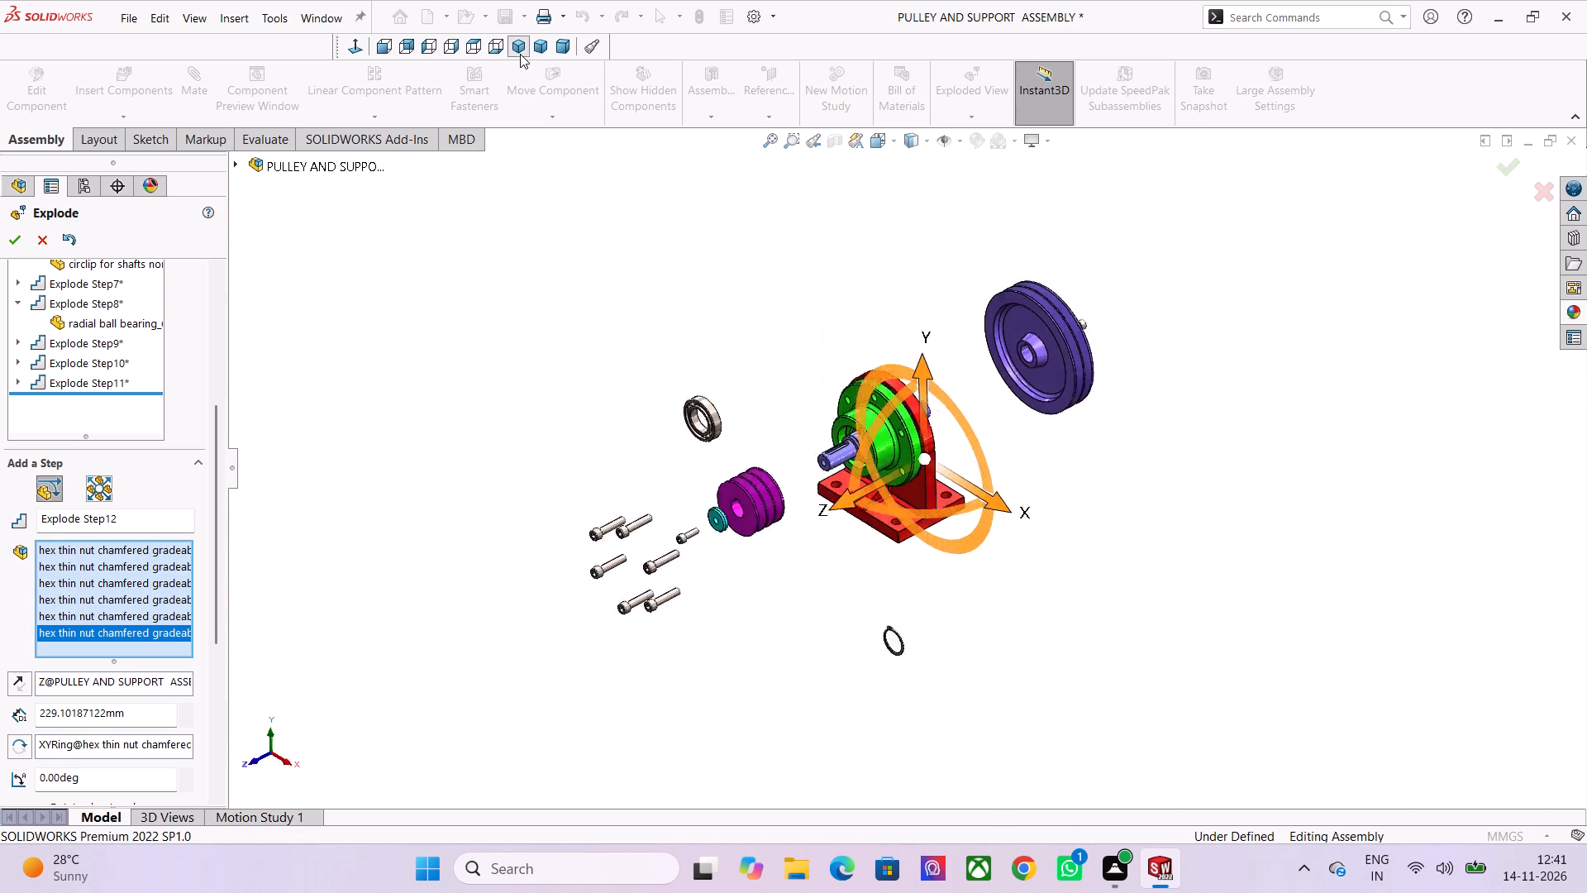
{"action": "scroll", "coordinate": [1023, 511], "scroll_direction": "up", "scroll_amount": 3}
{"action": "scroll", "coordinate": [813, 509], "scroll_direction": "down", "scroll_amount": 1}
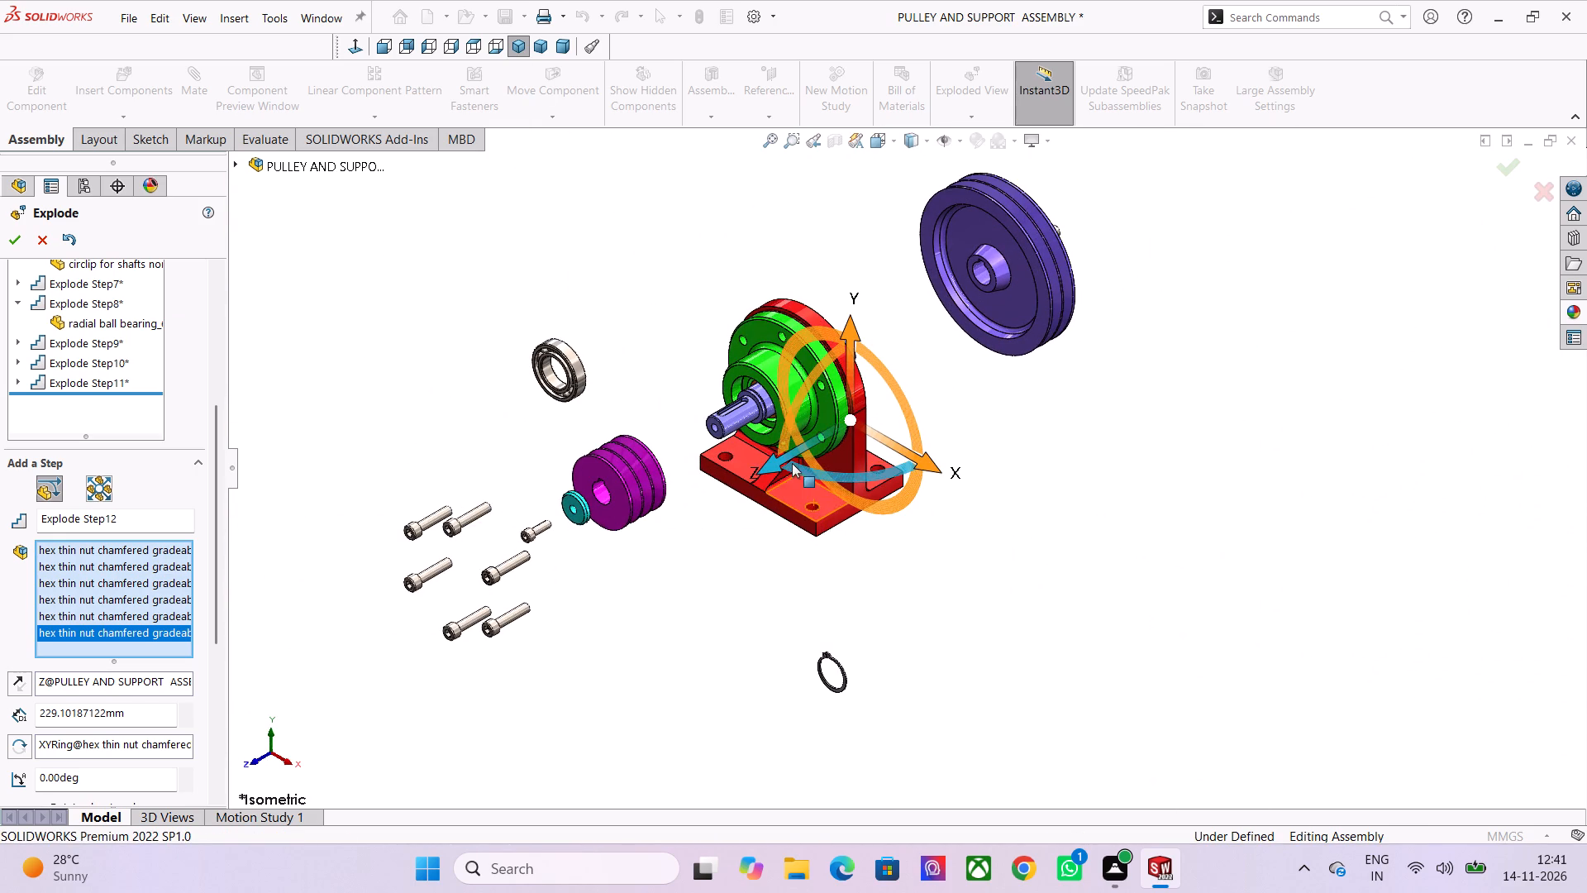
{"action": "left_click_drag", "start_coordinate": [775, 461], "coordinate": [875, 385]}
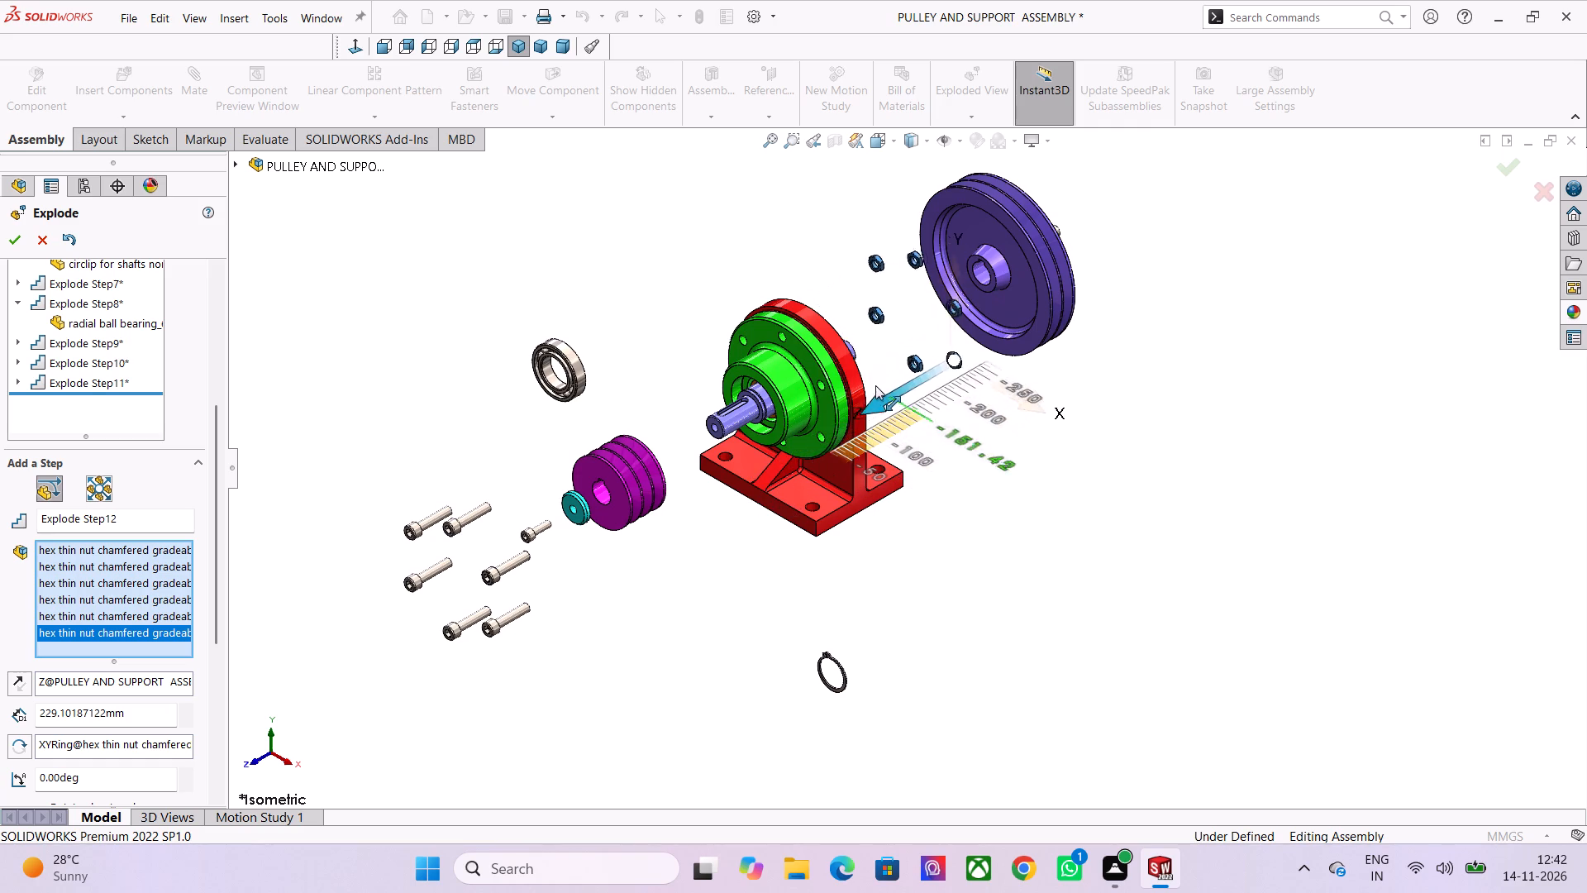
{"action": "left_click_drag", "start_coordinate": [875, 385], "coordinate": [911, 368]}
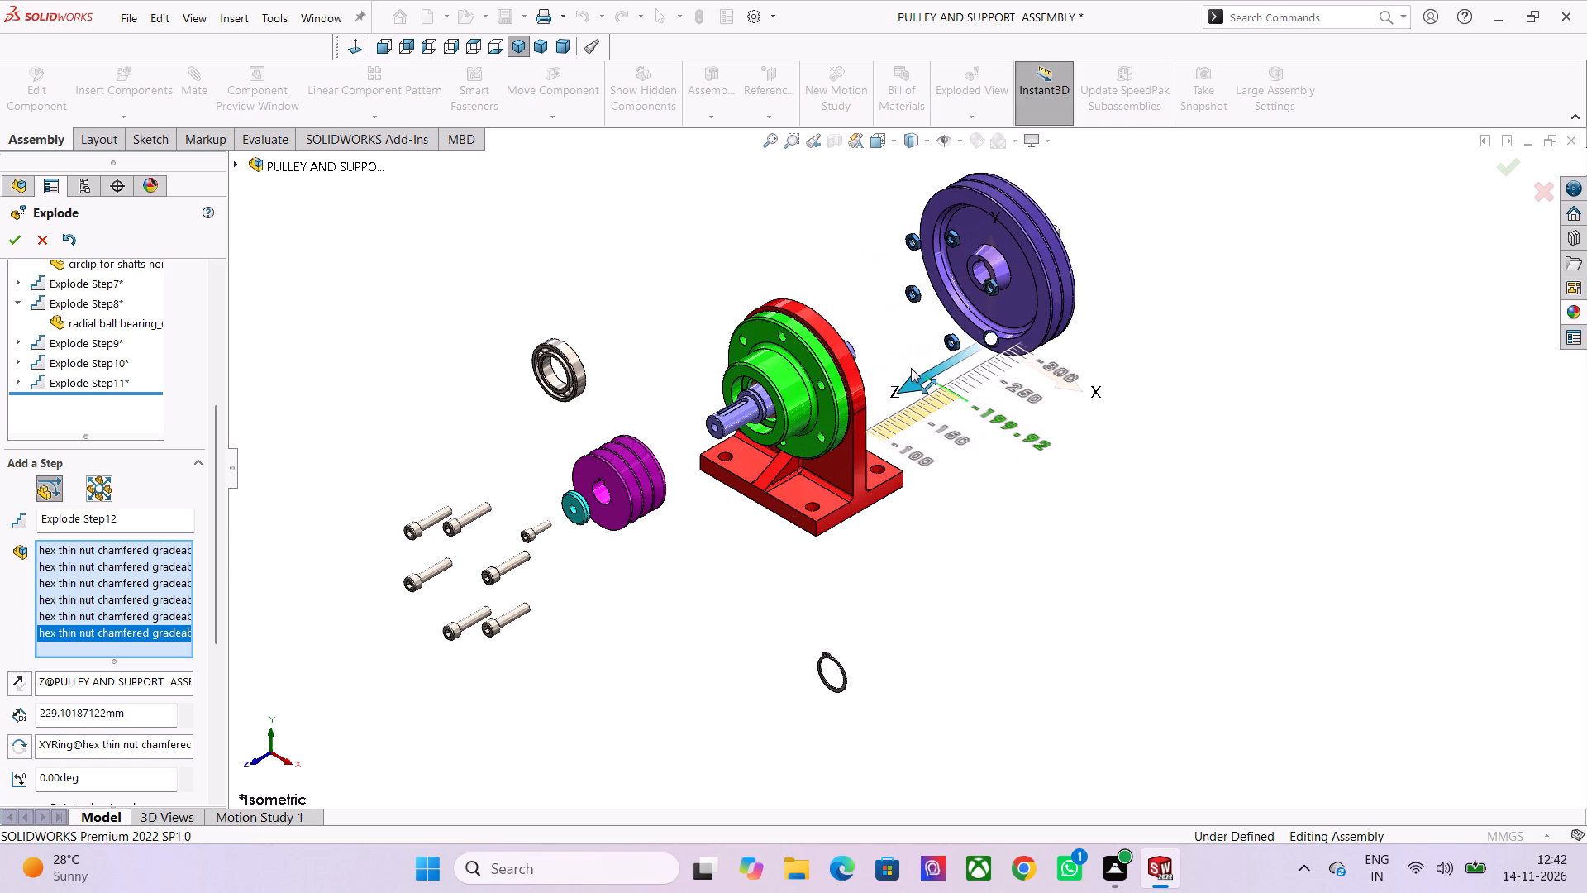
{"action": "left_click_drag", "start_coordinate": [911, 368], "coordinate": [913, 375]}
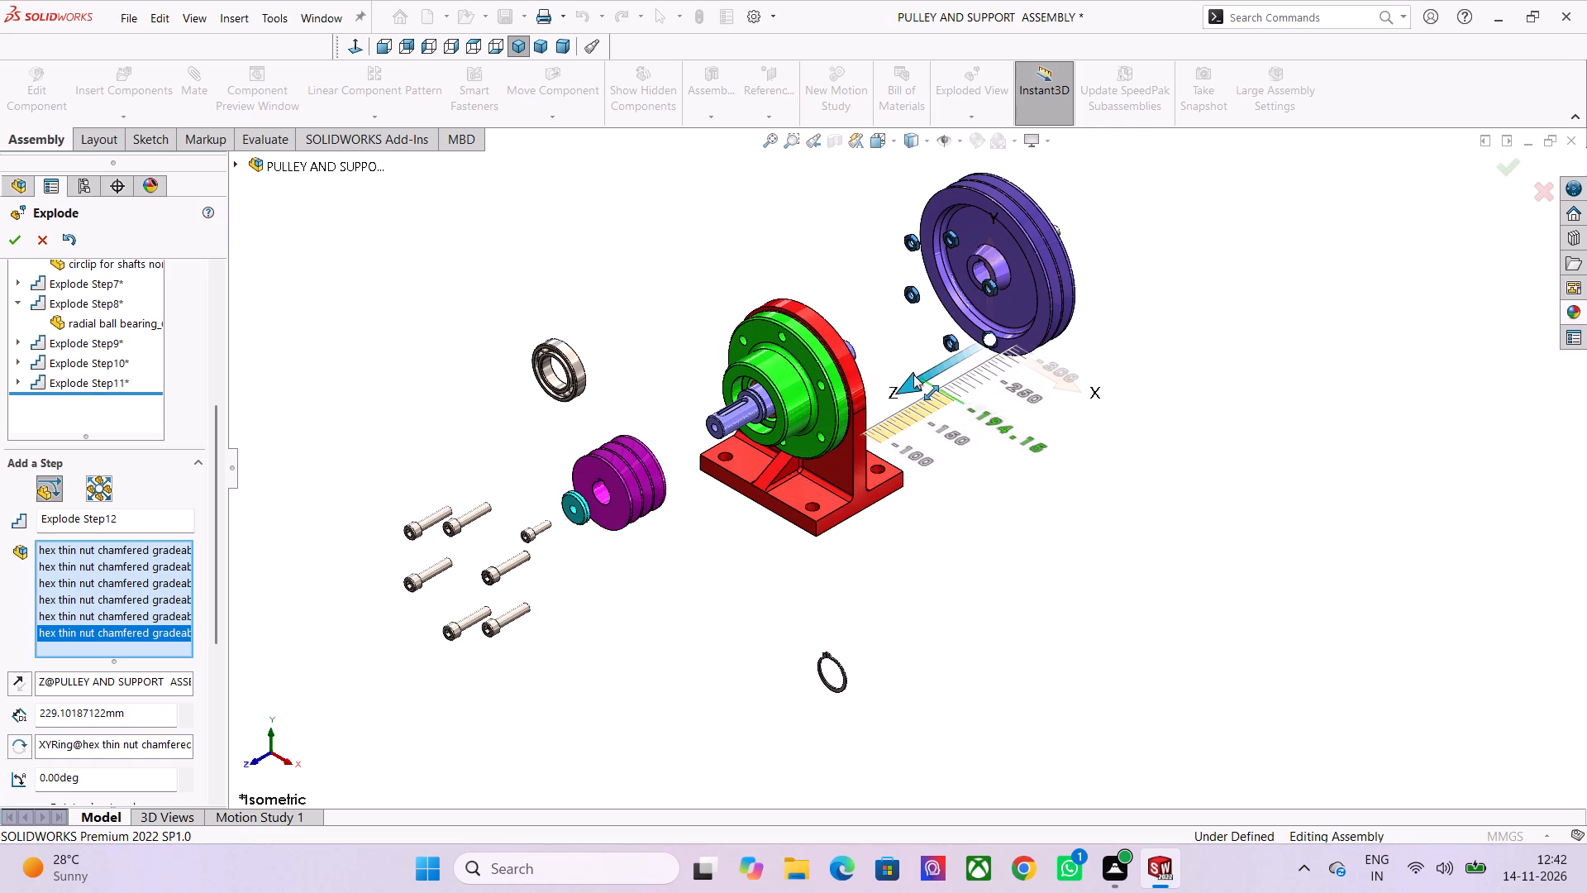
{"action": "left_click_drag", "start_coordinate": [913, 375], "coordinate": [917, 369]}
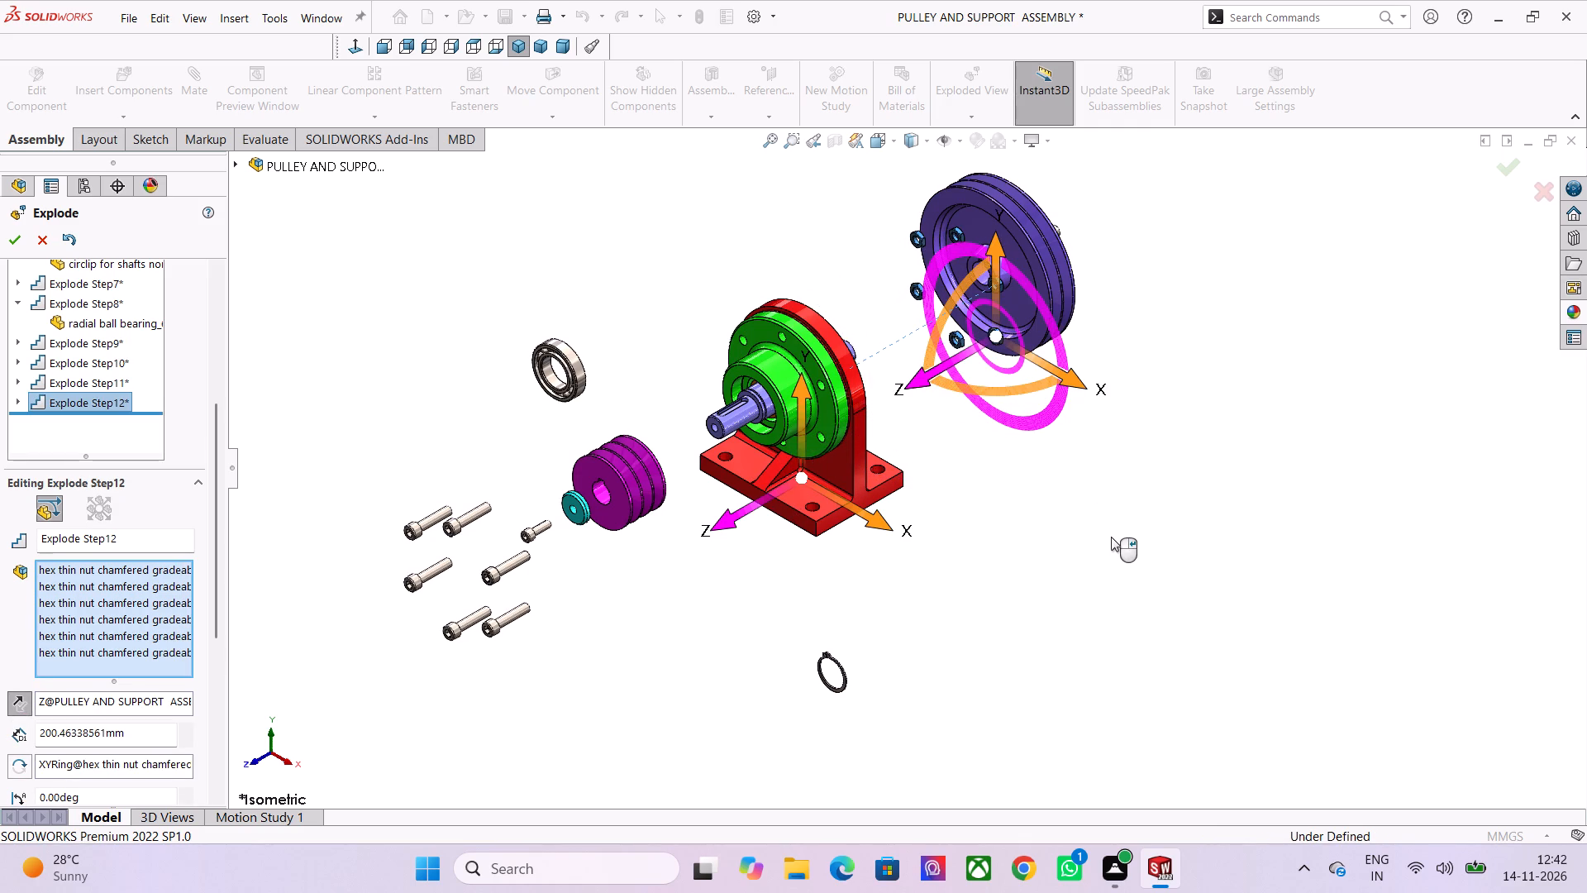
{"action": "middle_click_drag", "start_coordinate": [1109, 537], "coordinate": [1085, 527]}
{"action": "scroll", "coordinate": [1007, 365], "scroll_direction": "up", "scroll_amount": 4}
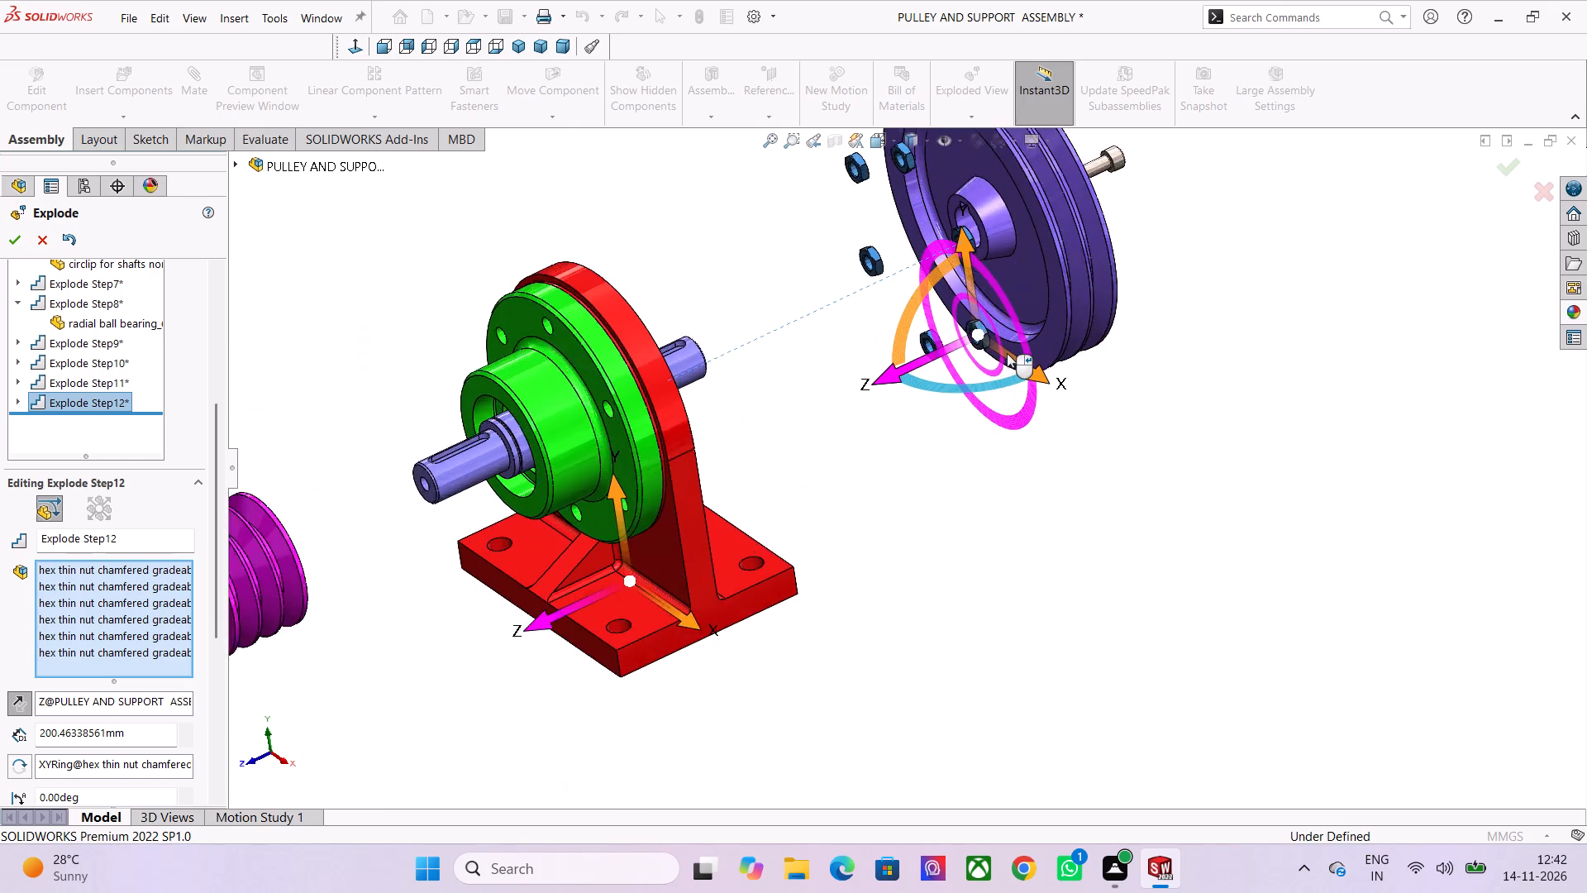
{"action": "scroll", "coordinate": [1007, 353], "scroll_direction": "up", "scroll_amount": 2}
{"action": "scroll", "coordinate": [1007, 353], "scroll_direction": "down", "scroll_amount": 8}
{"action": "scroll", "coordinate": [826, 842], "scroll_direction": "down", "scroll_amount": 1}
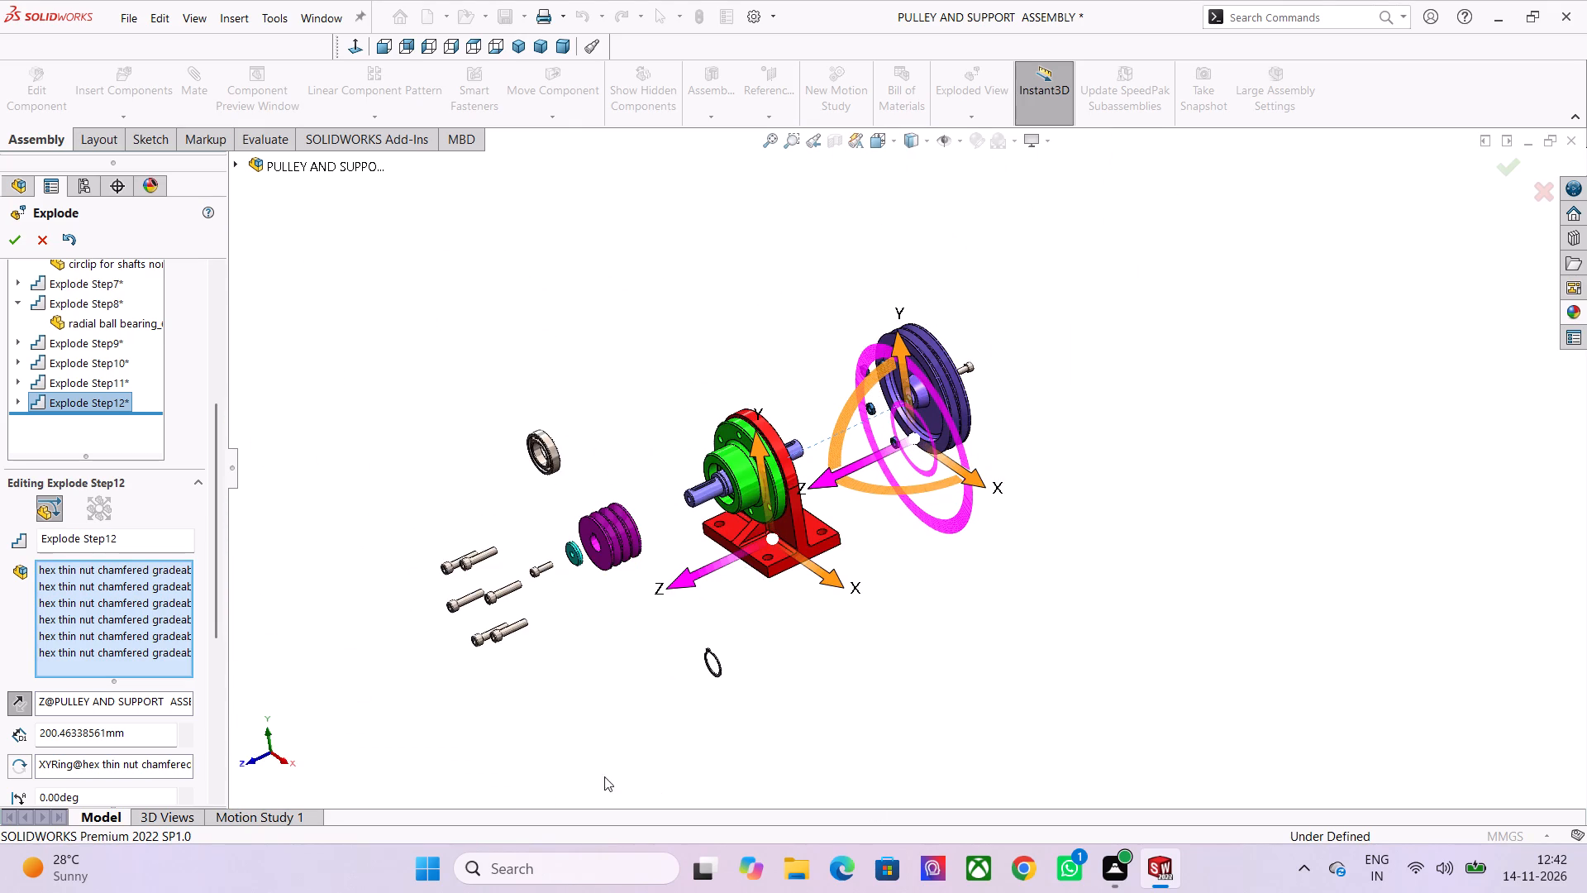
{"action": "scroll", "coordinate": [198, 513], "scroll_direction": "down", "scroll_amount": 1}
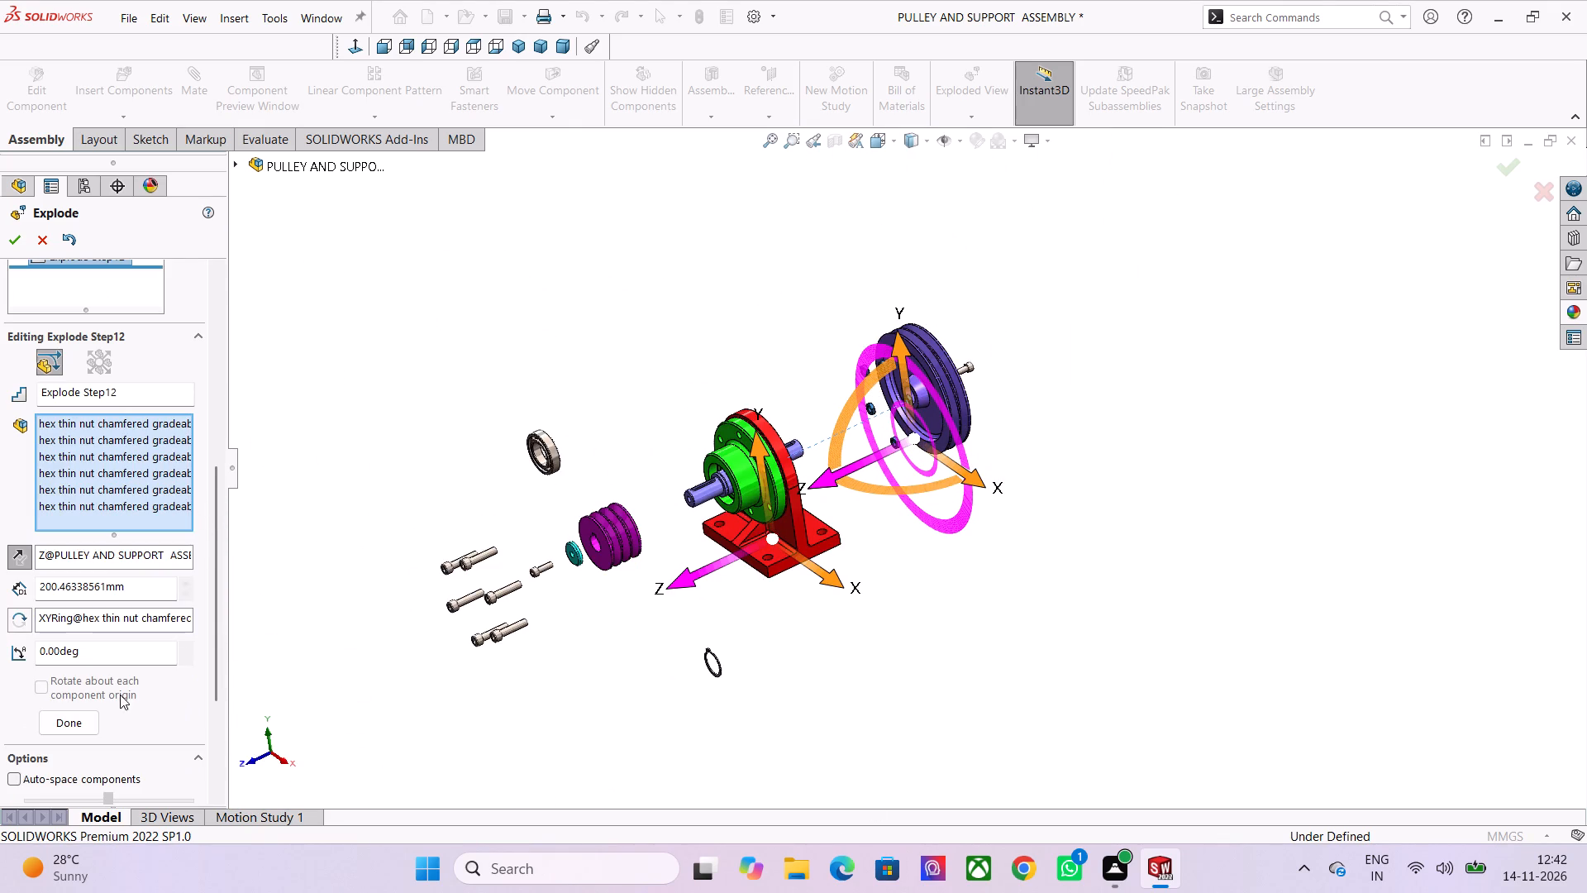
{"action": "left_click", "coordinate": [79, 723]}
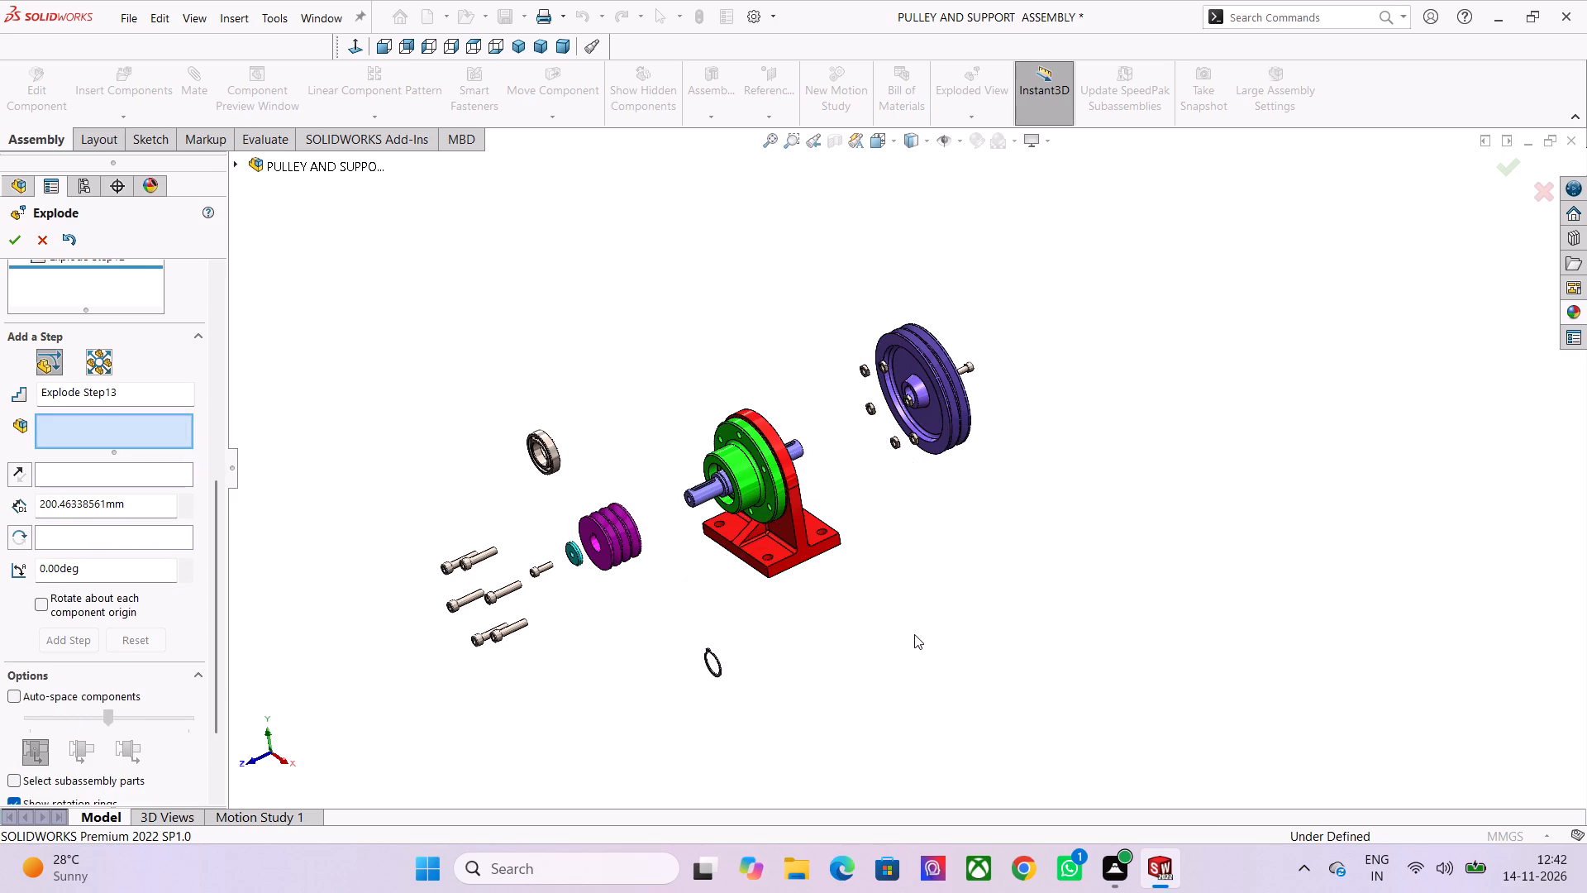
Explode the six plain washers and the radial ball bearing off the back of the red support along Z by about 130.2 mm.
{"action": "middle_click_drag", "start_coordinate": [914, 634], "coordinate": [791, 703]}
{"action": "scroll", "coordinate": [874, 366], "scroll_direction": "up", "scroll_amount": 3}
{"action": "scroll", "coordinate": [867, 506], "scroll_direction": "up", "scroll_amount": 4}
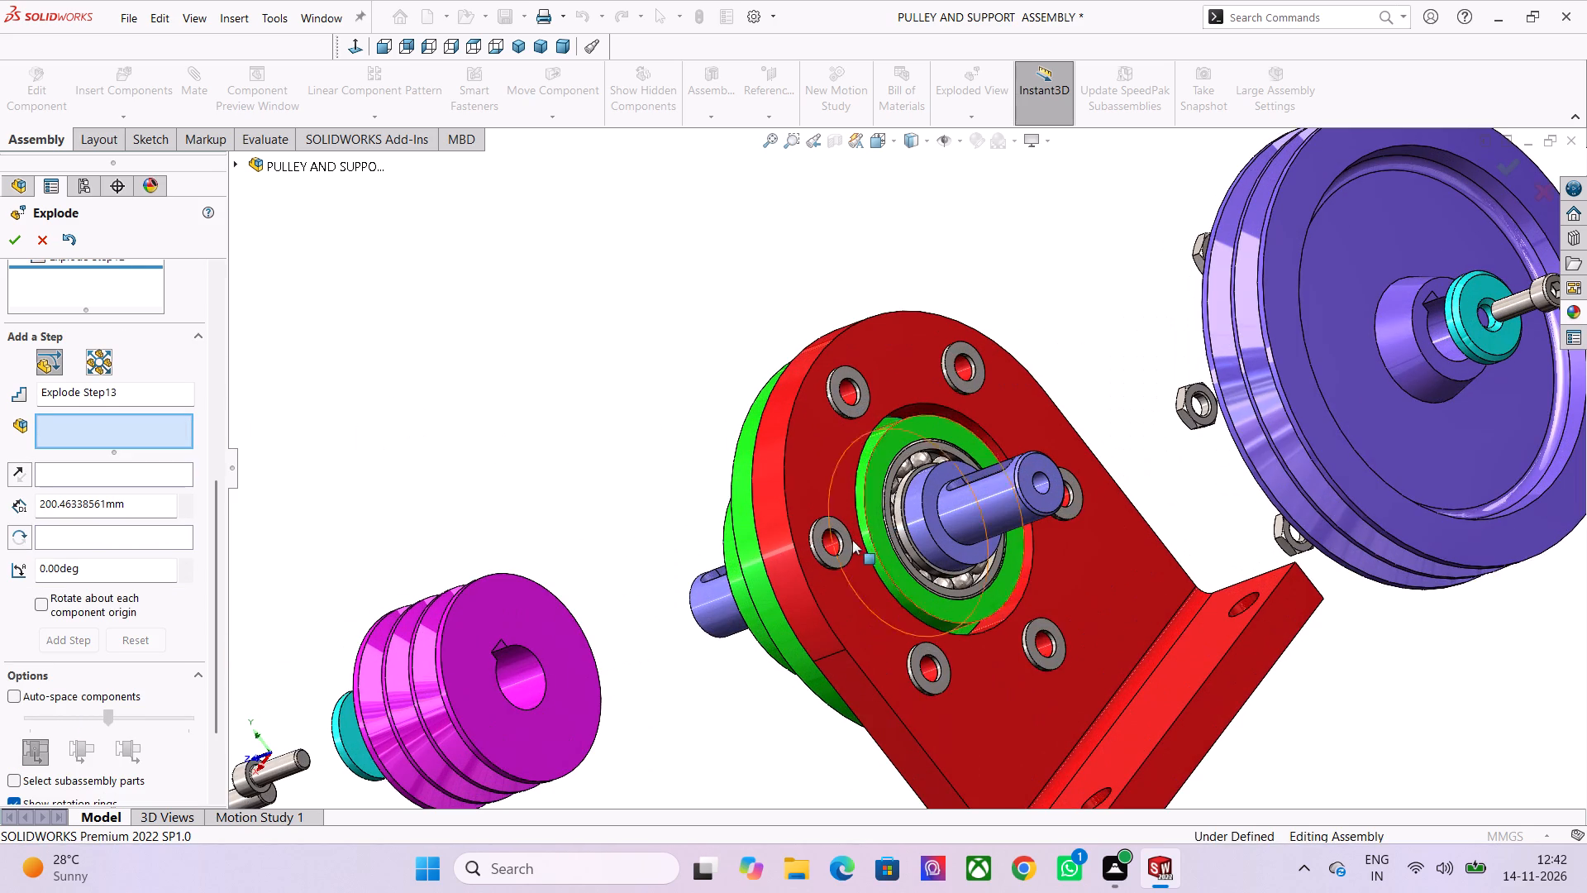
{"action": "left_click", "coordinate": [846, 560]}
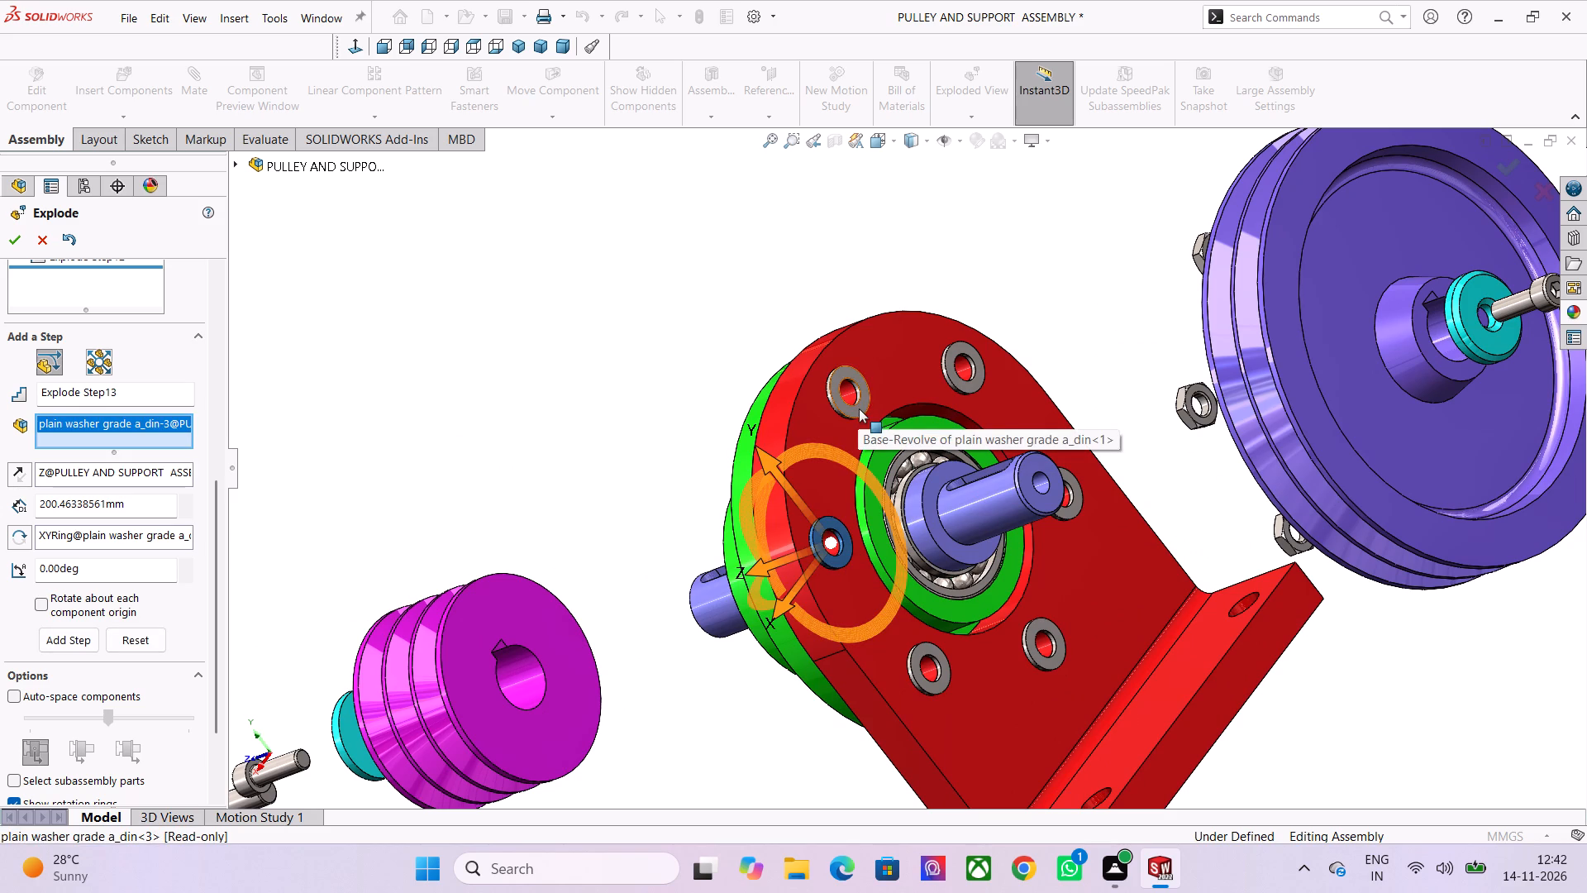
{"action": "left_click", "coordinate": [855, 408]}
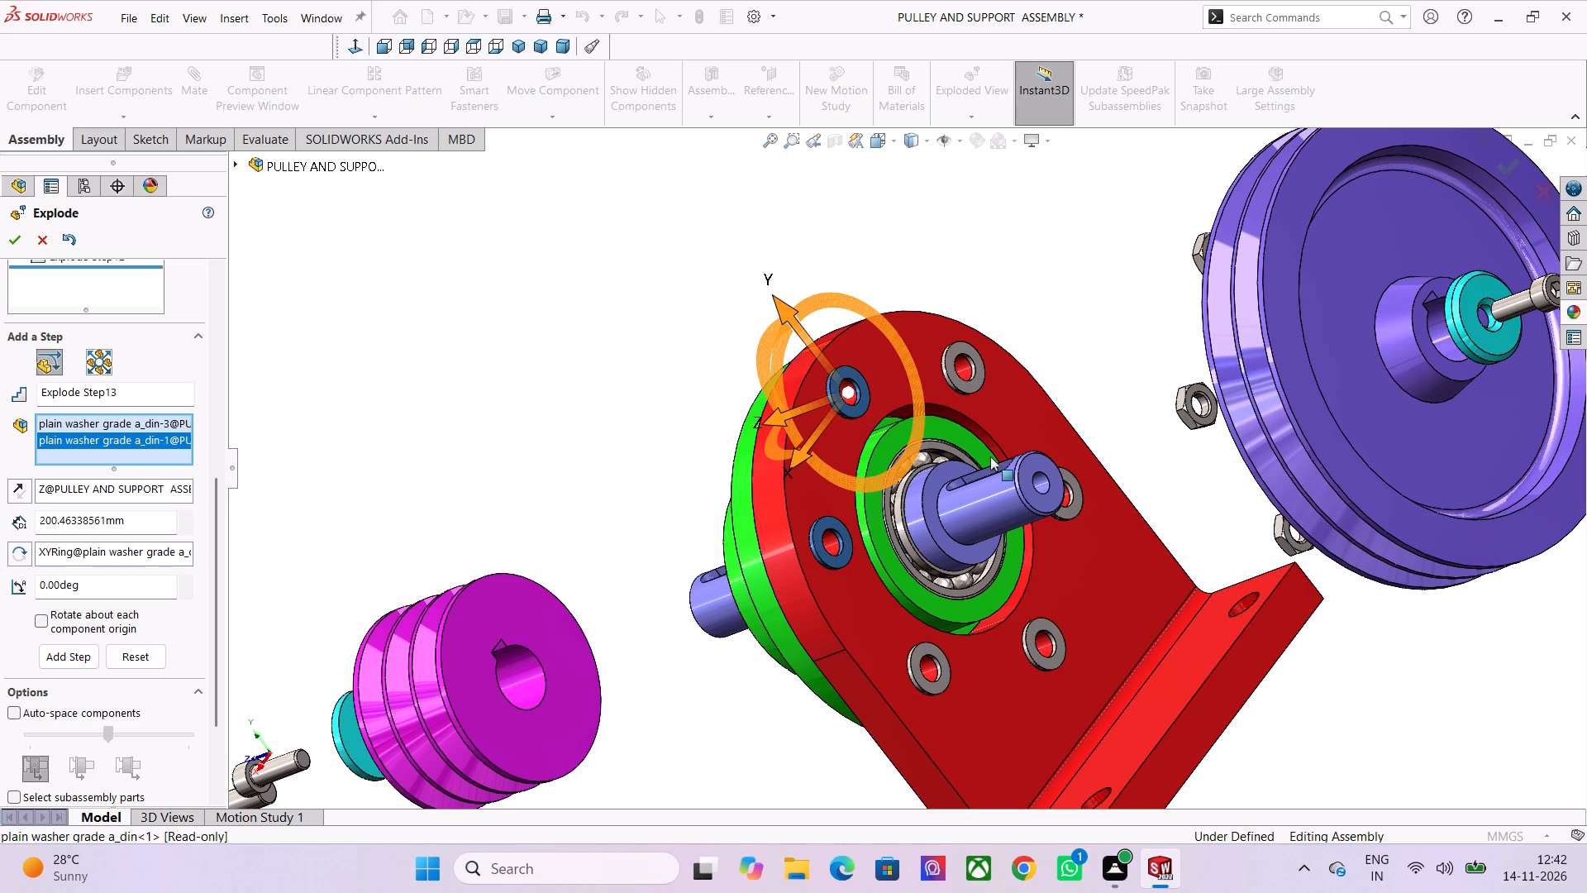
{"action": "left_click", "coordinate": [967, 386]}
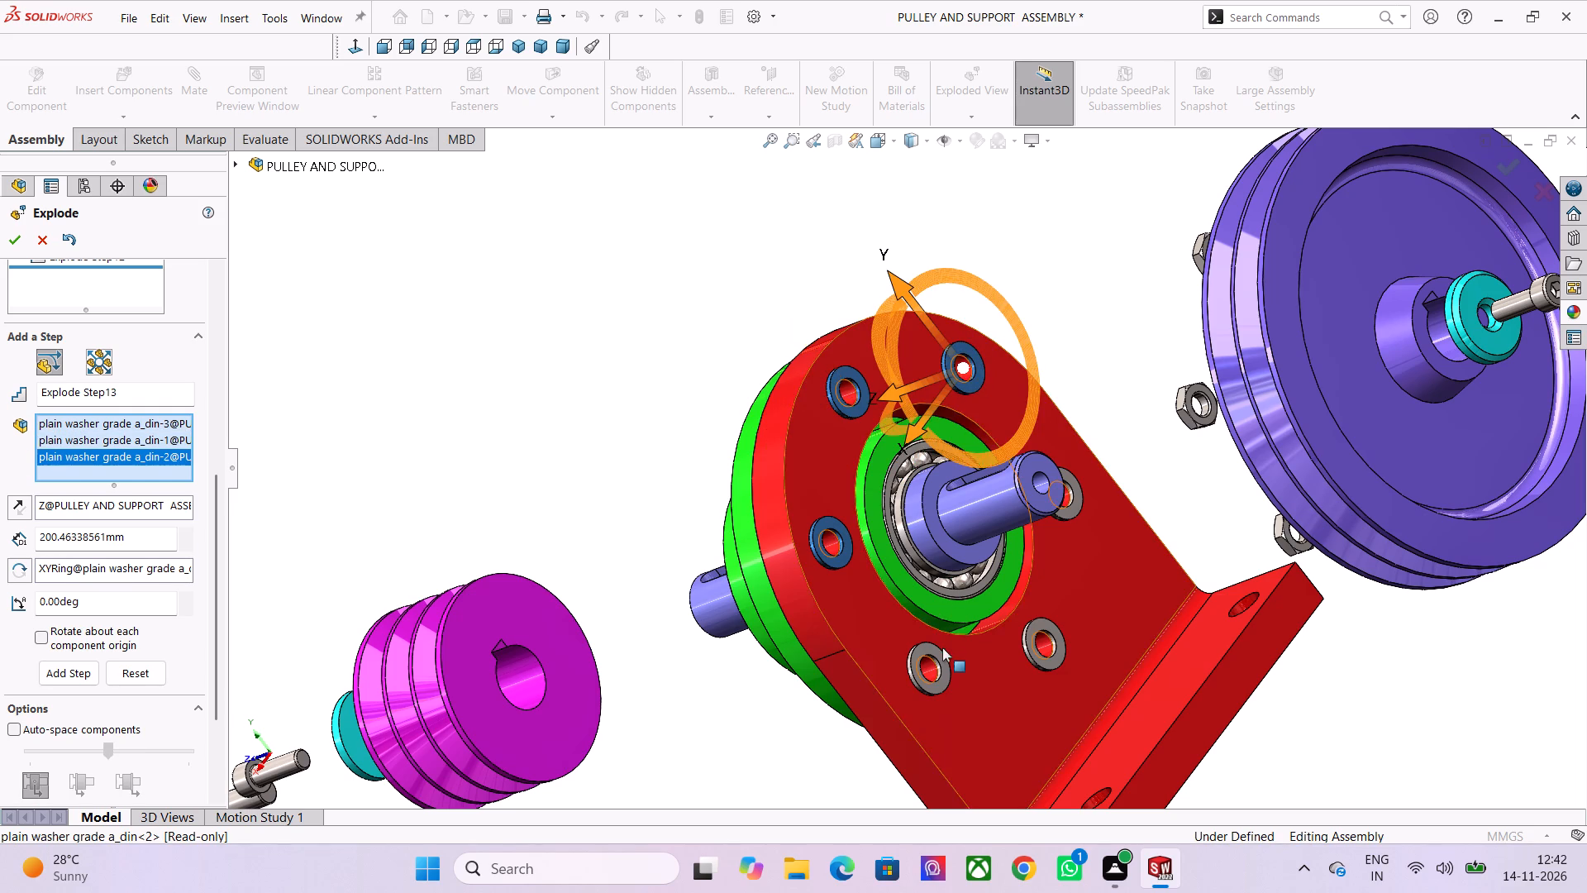
{"action": "left_click", "coordinate": [1070, 510]}
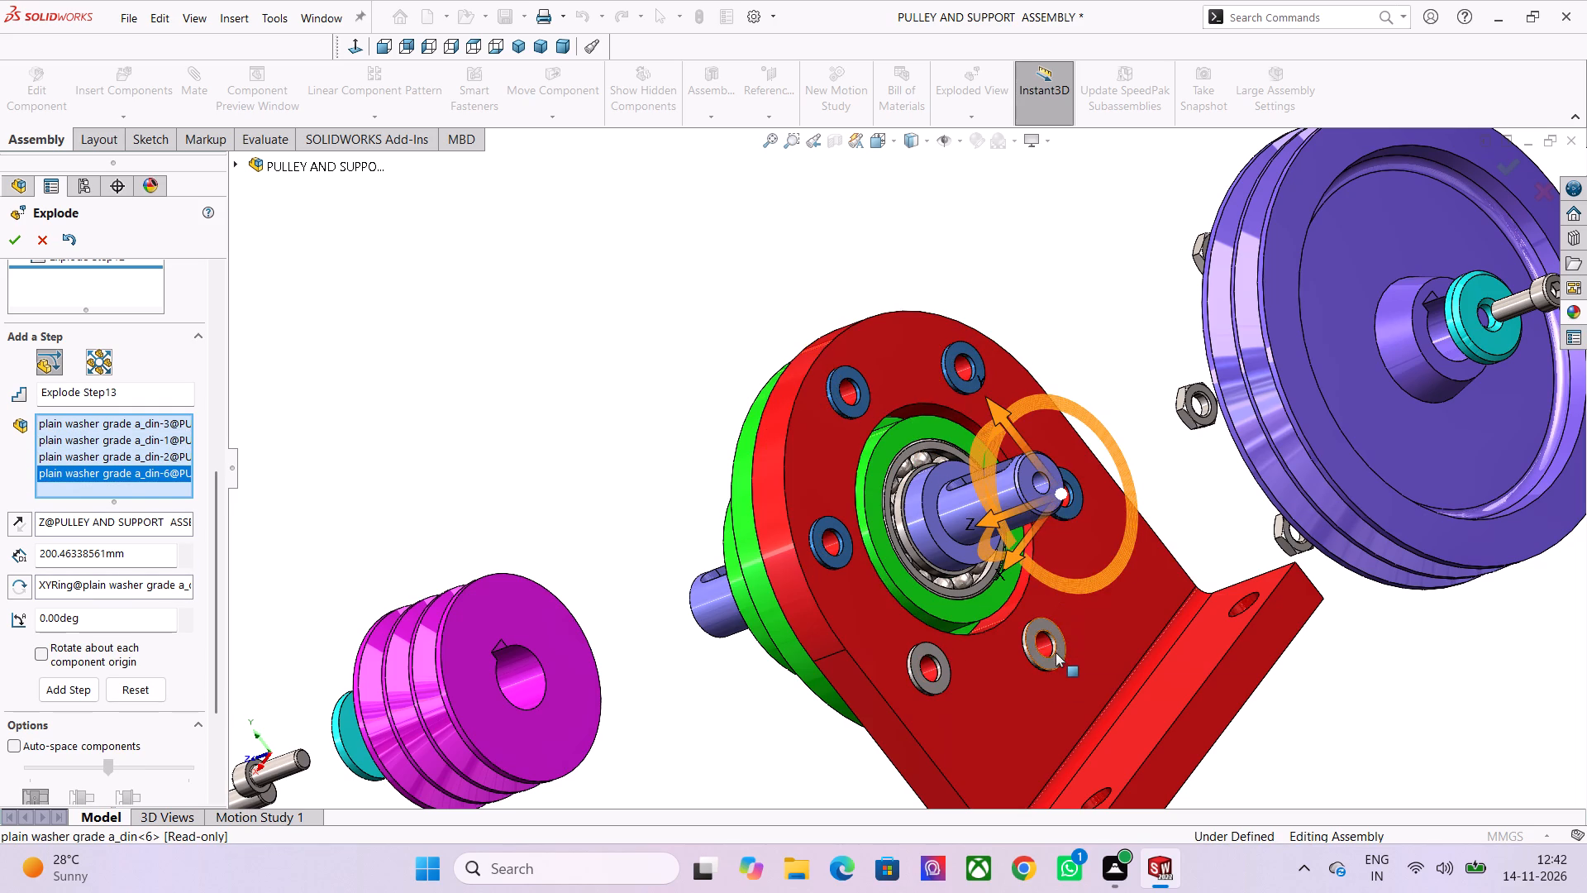
{"action": "left_click", "coordinate": [1056, 655]}
{"action": "left_click", "coordinate": [932, 686]}
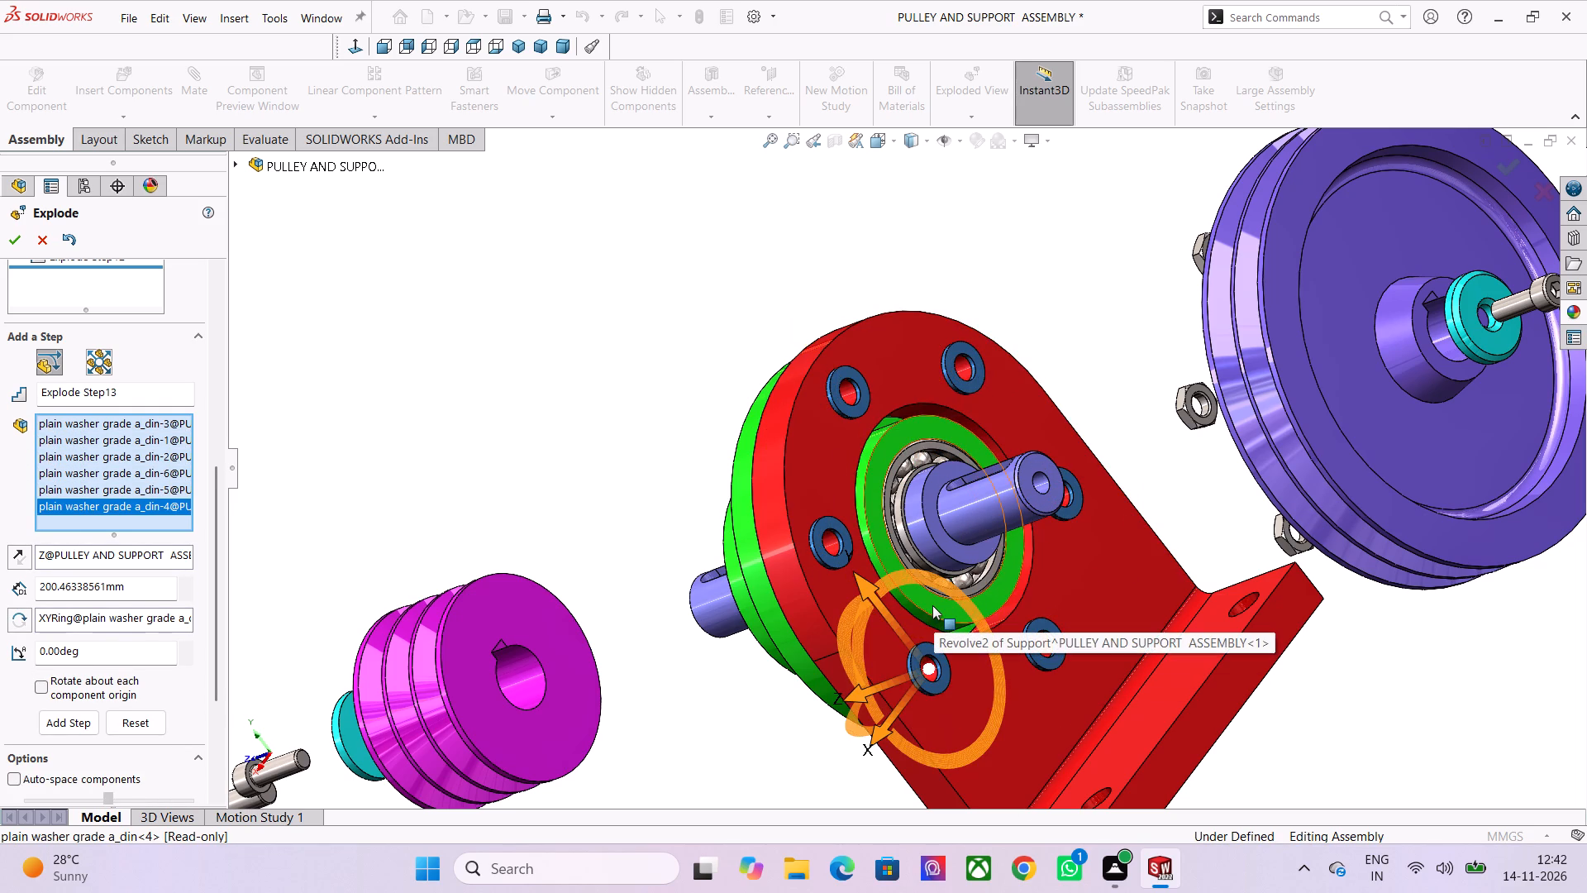
{"action": "scroll", "coordinate": [950, 475], "scroll_direction": "up", "scroll_amount": 2}
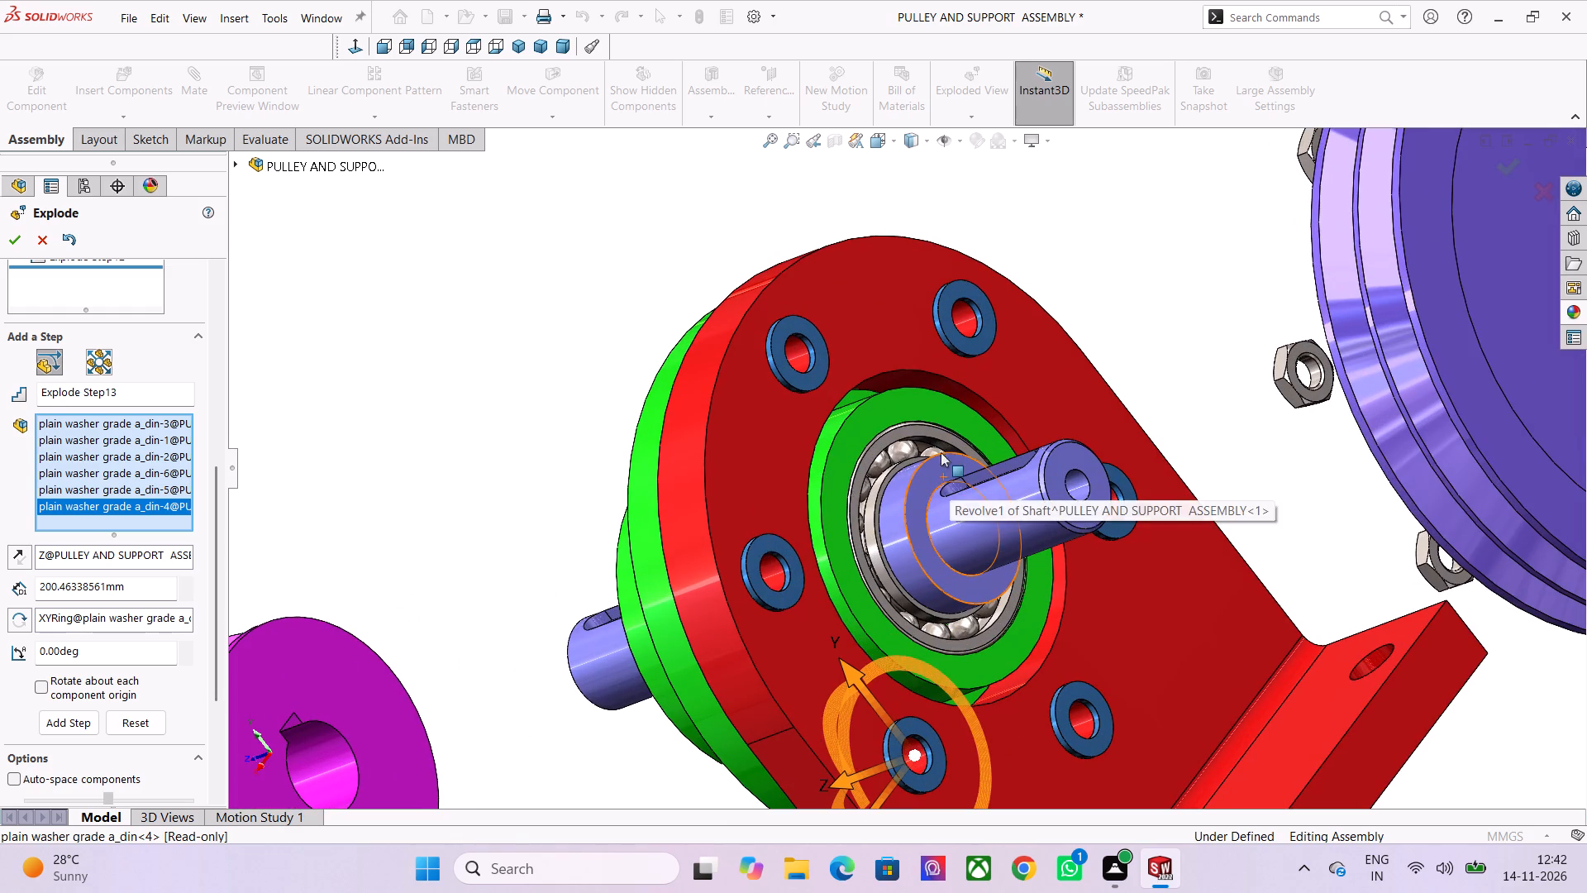
{"action": "left_click", "coordinate": [935, 433]}
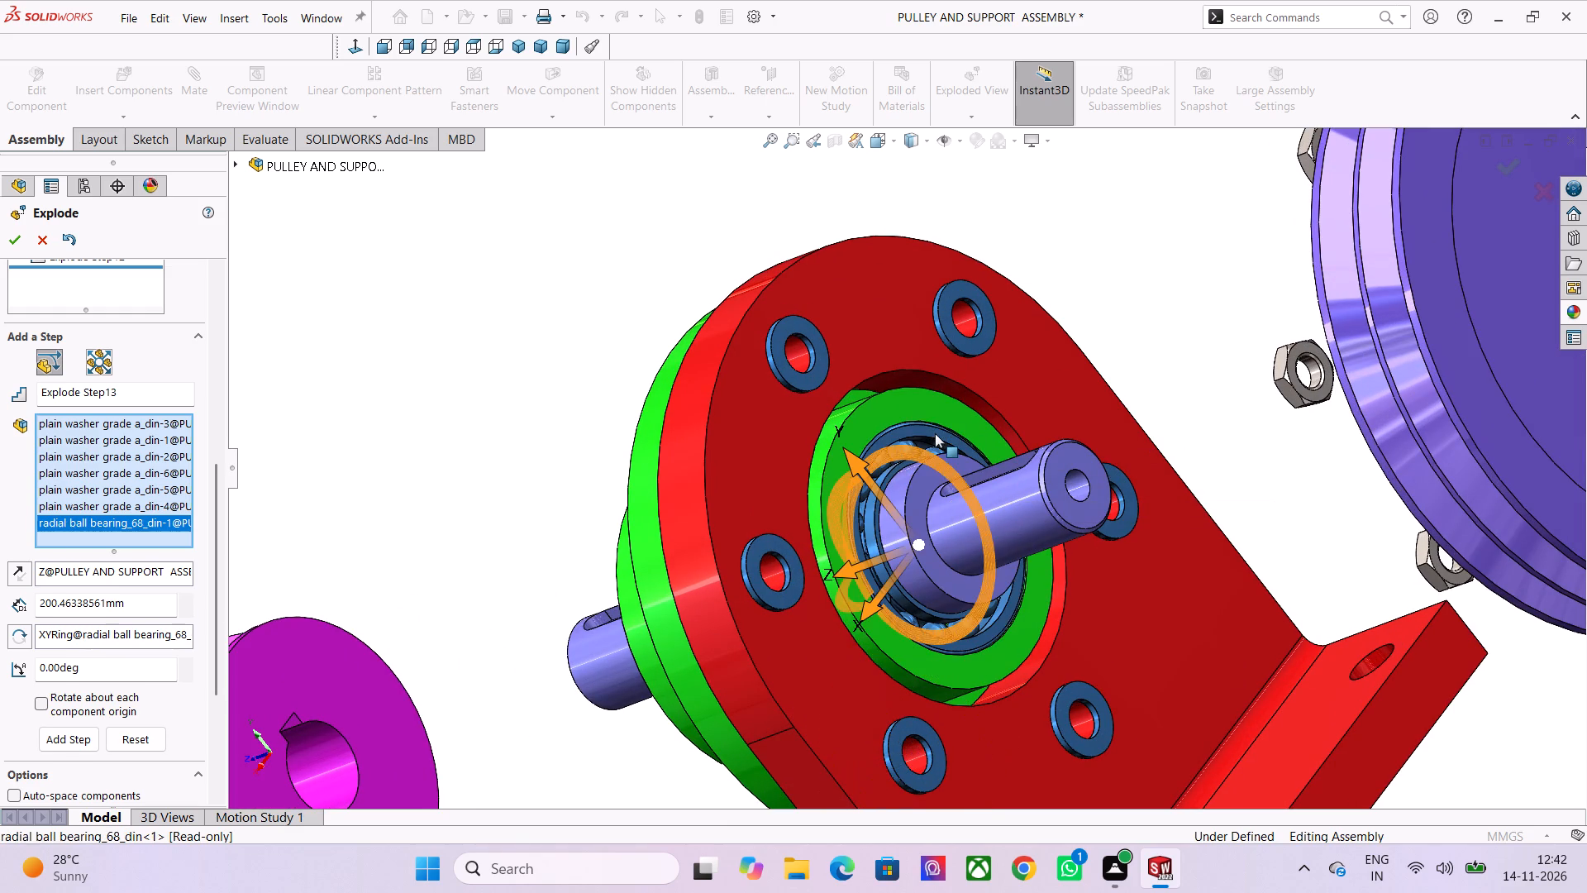
{"action": "scroll", "coordinate": [935, 433], "scroll_direction": "down", "scroll_amount": 4}
{"action": "scroll", "coordinate": [932, 534], "scroll_direction": "down", "scroll_amount": 2}
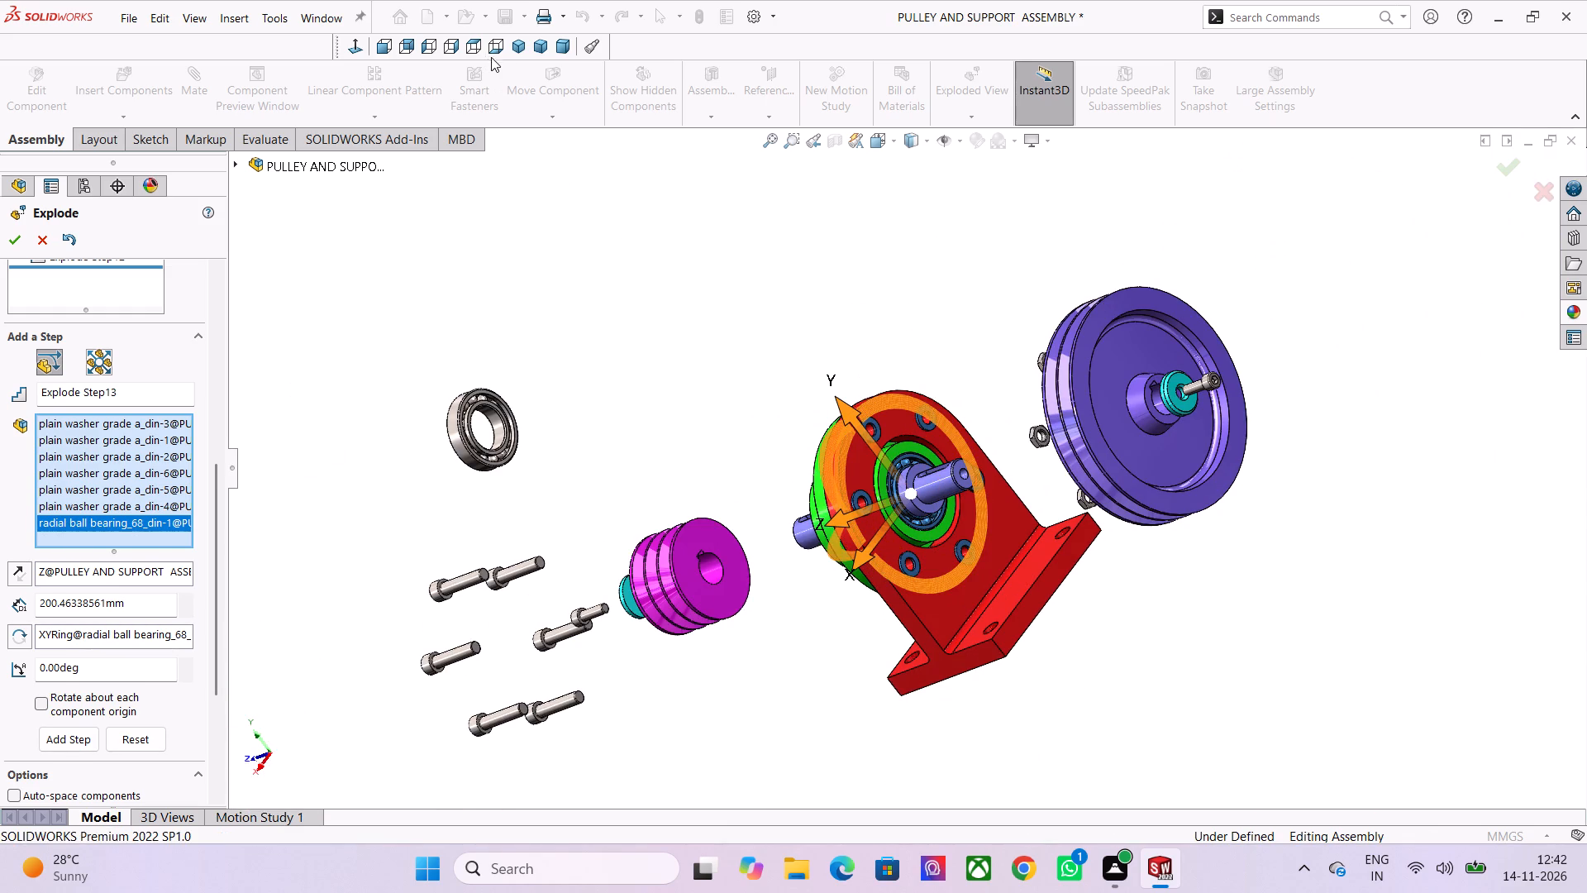
{"action": "left_click", "coordinate": [519, 45]}
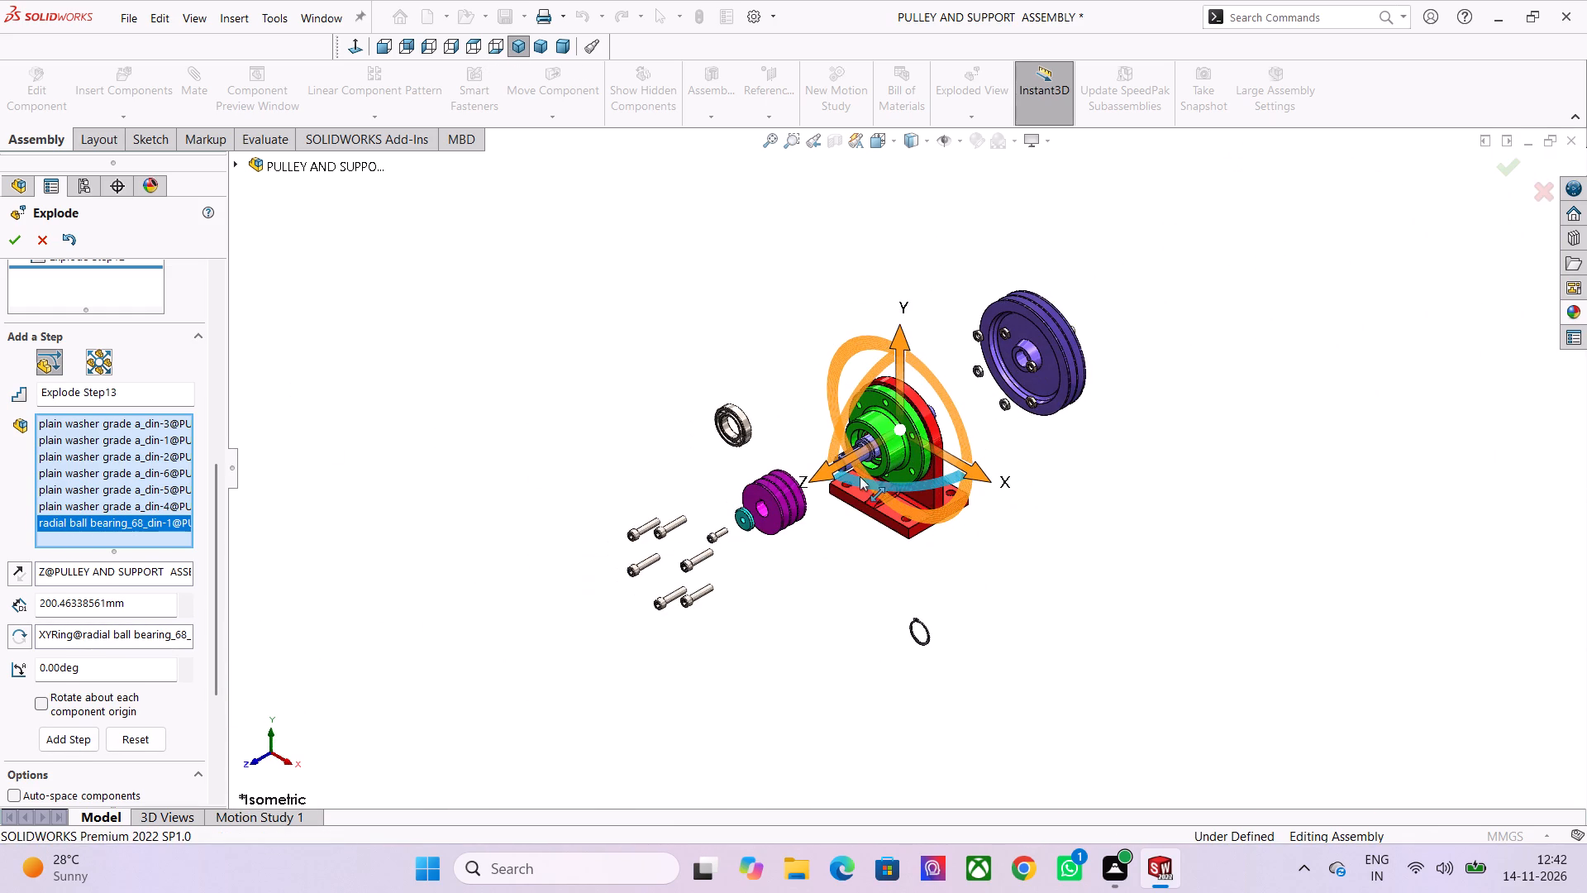
{"action": "scroll", "coordinate": [1008, 489], "scroll_direction": "up", "scroll_amount": 2}
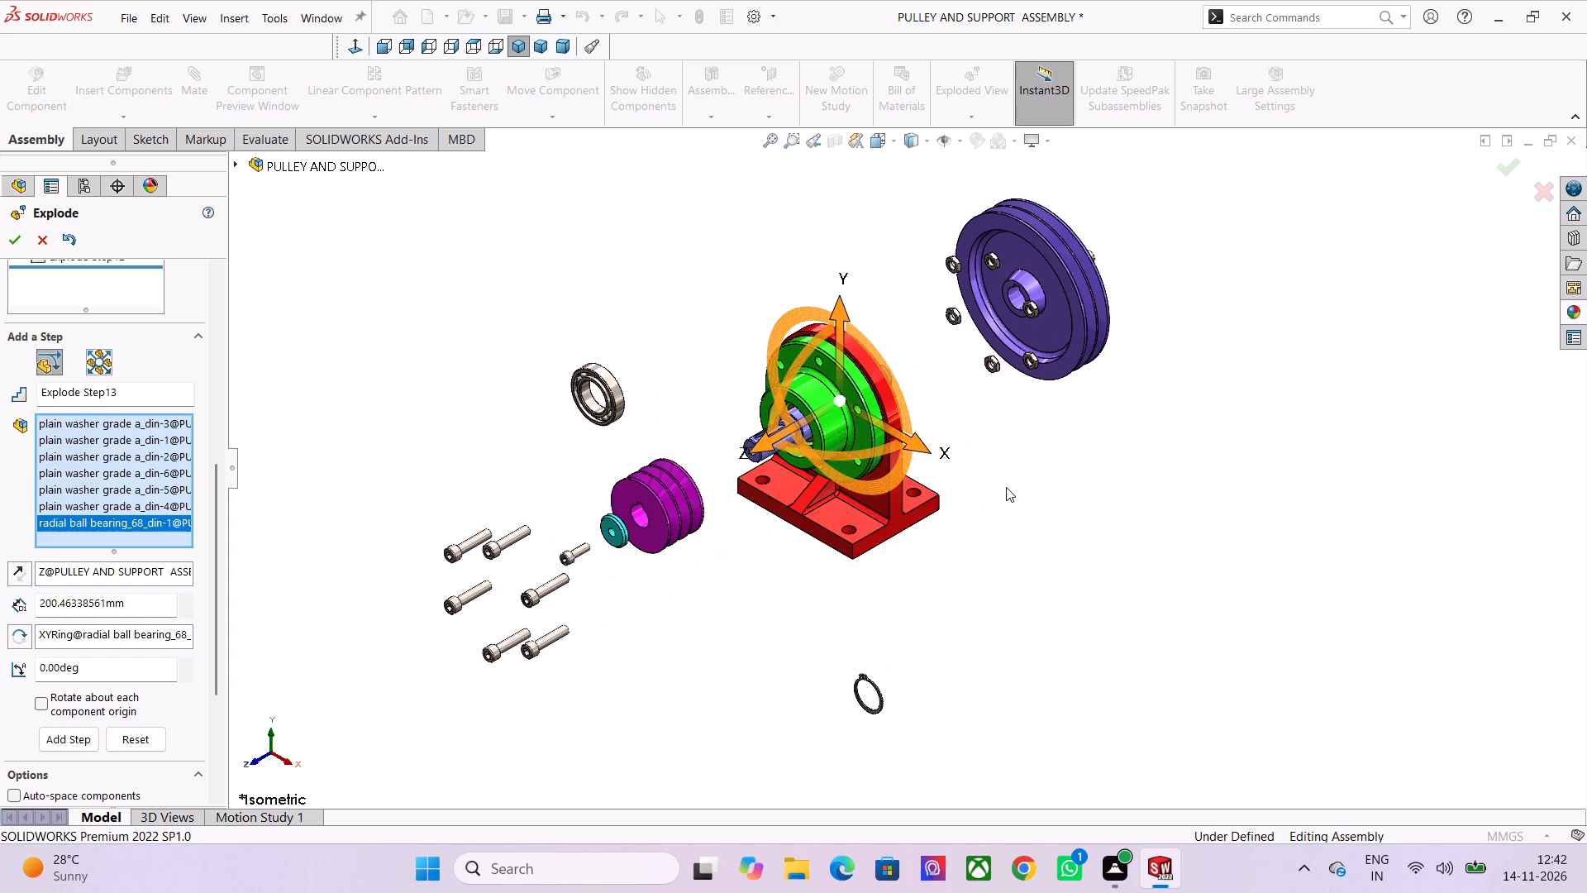
{"action": "scroll", "coordinate": [1001, 409], "scroll_direction": "up", "scroll_amount": 2}
{"action": "left_click_drag", "start_coordinate": [676, 448], "coordinate": [755, 410]}
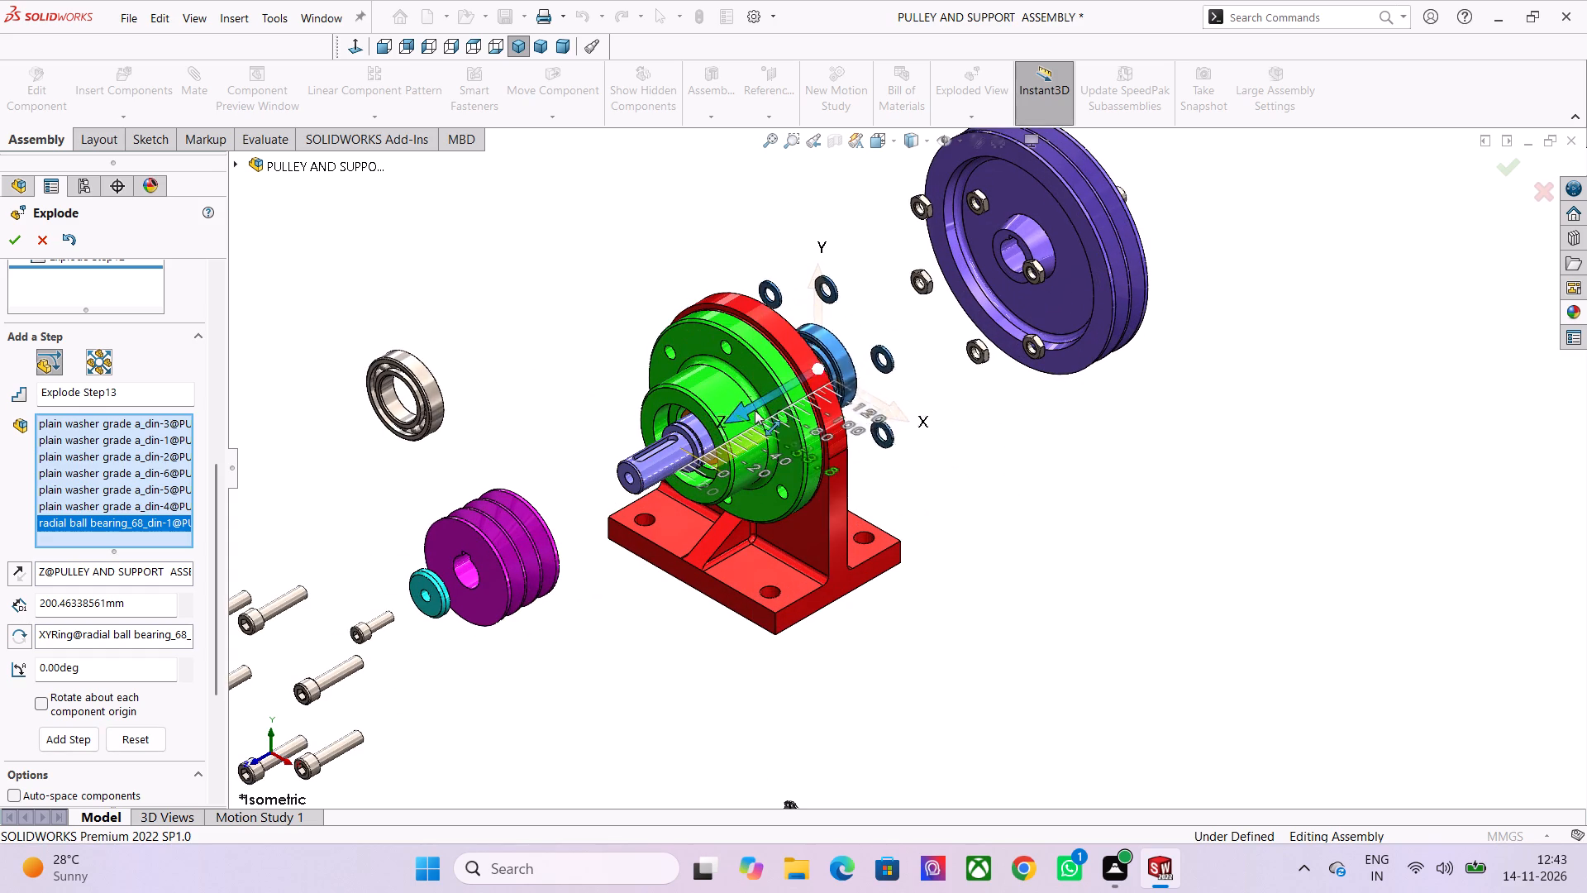
{"action": "left_click_drag", "start_coordinate": [755, 410], "coordinate": [855, 387]}
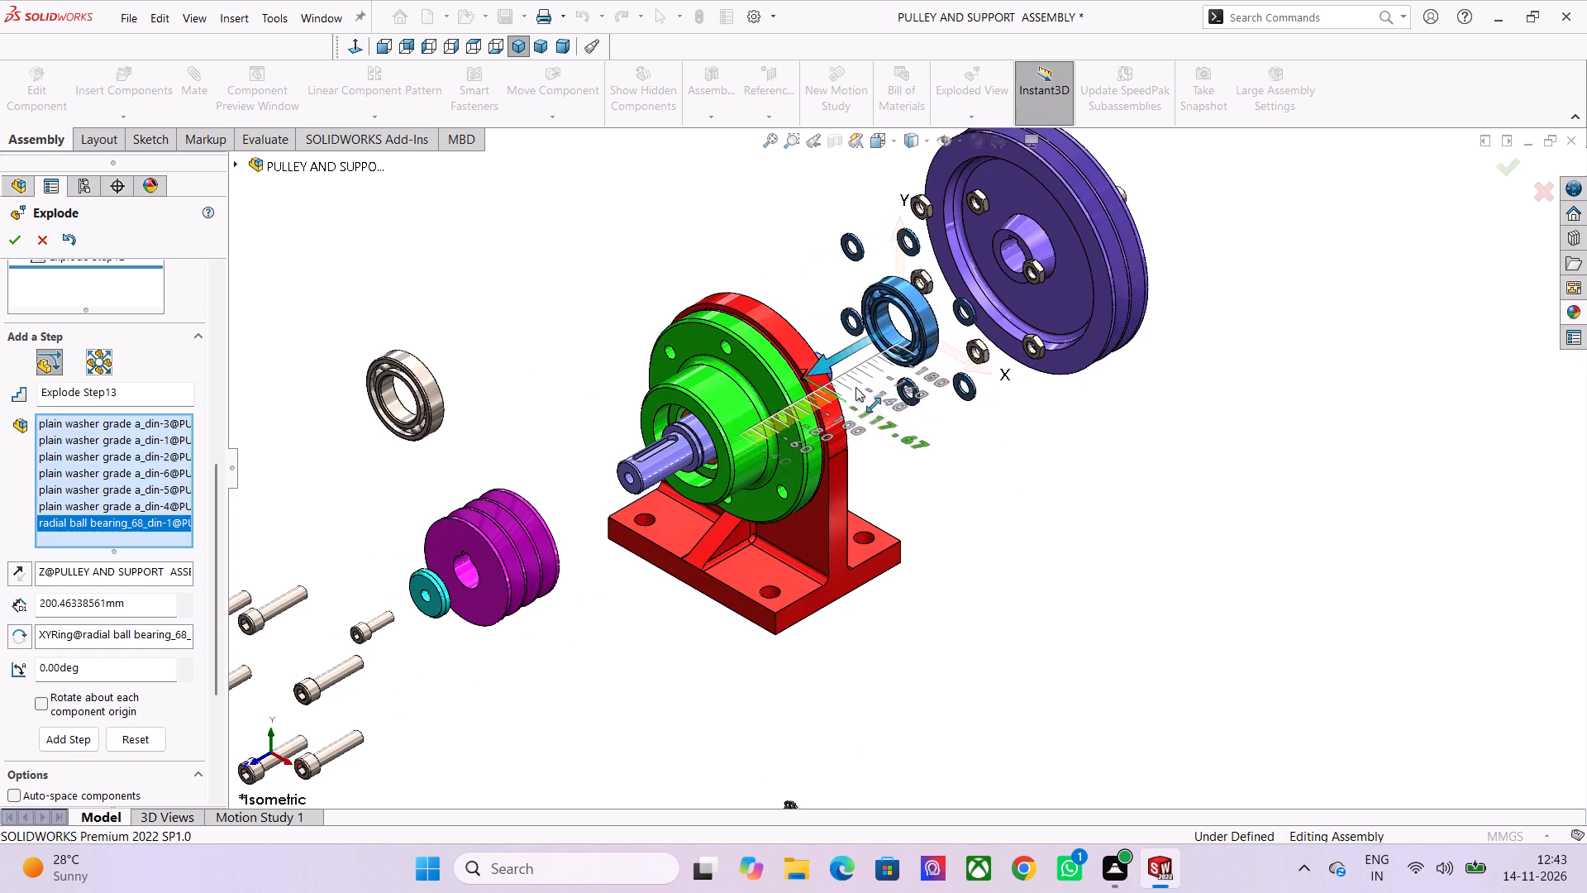
{"action": "left_click_drag", "start_coordinate": [855, 387], "coordinate": [831, 380]}
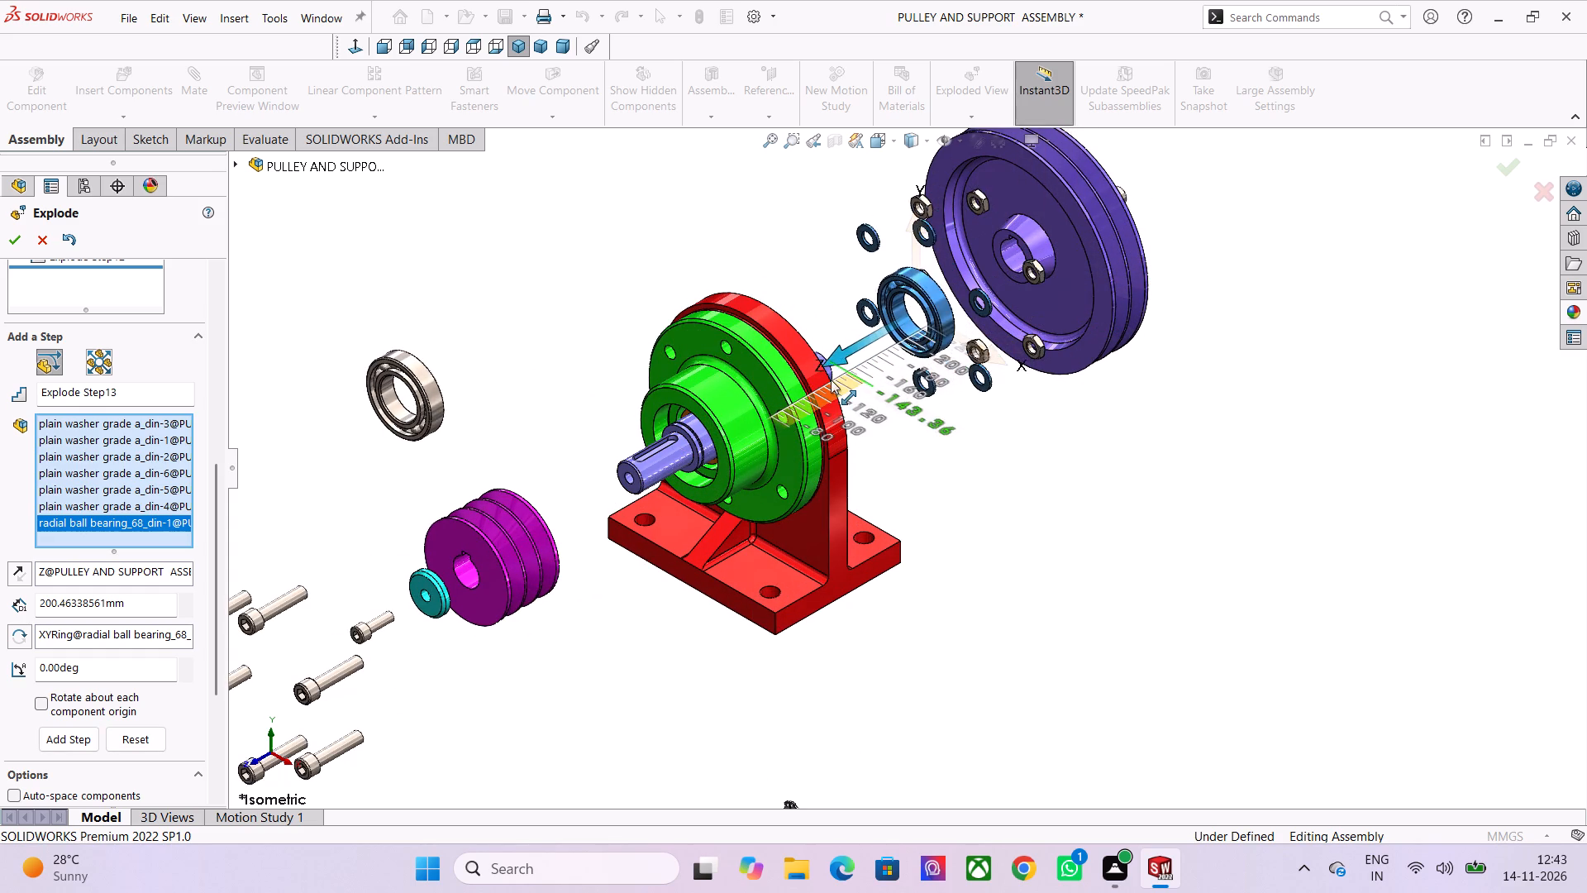
{"action": "left_click_drag", "start_coordinate": [831, 380], "coordinate": [823, 386]}
Extend the washers' and bearing's explode distance along Z to about 167.4 mm, closer to the exploded hex nuts.
{"action": "middle_click_drag", "start_coordinate": [1053, 513], "coordinate": [994, 494]}
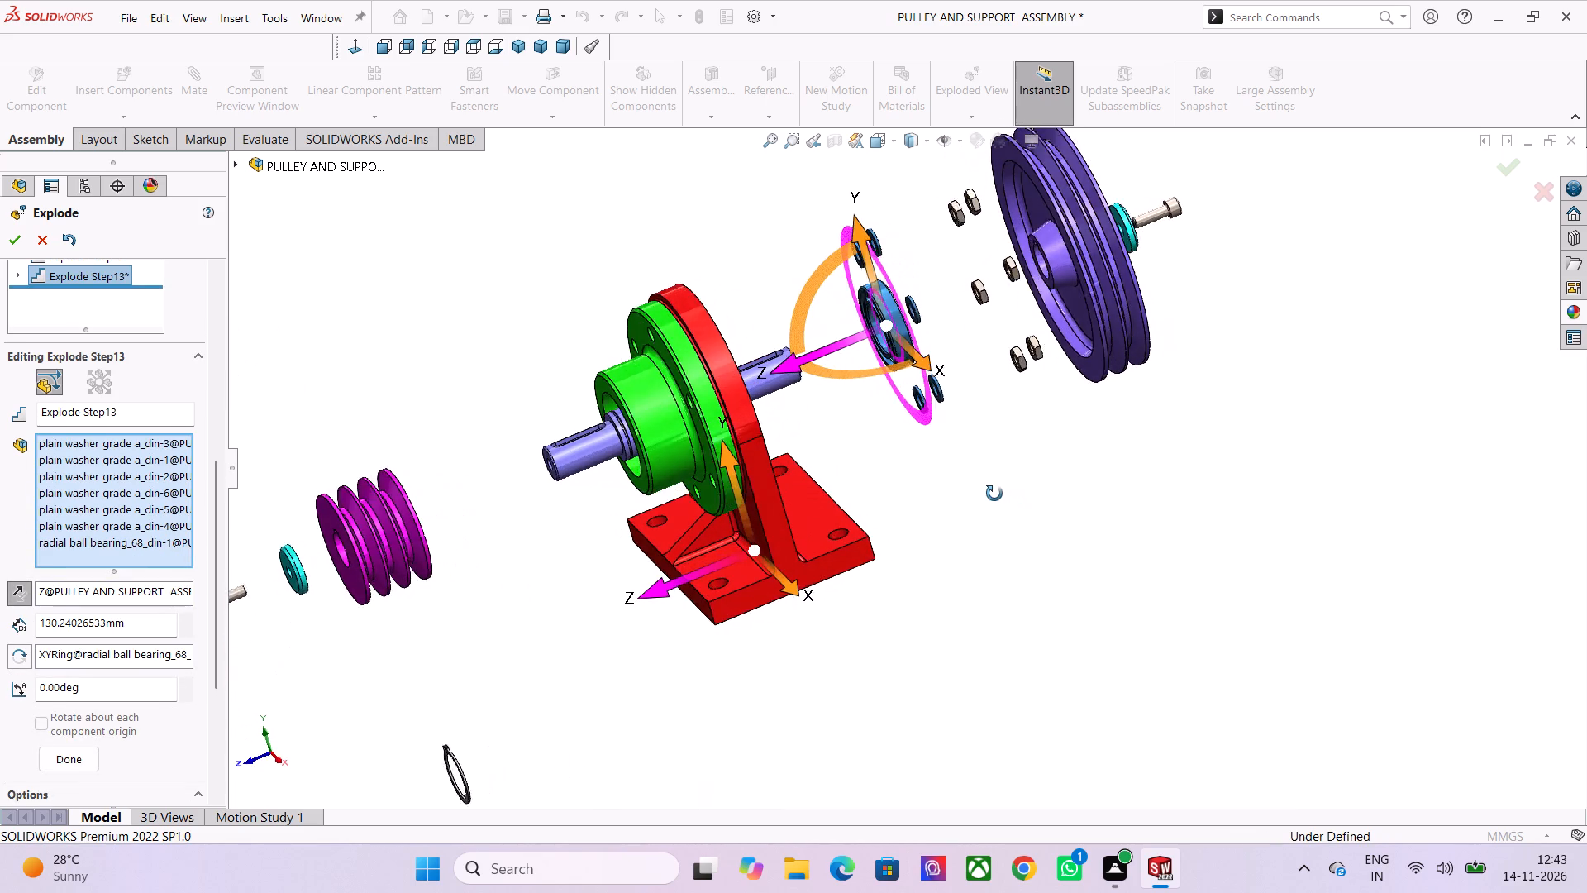
{"action": "middle_click_drag", "start_coordinate": [994, 494], "coordinate": [991, 499]}
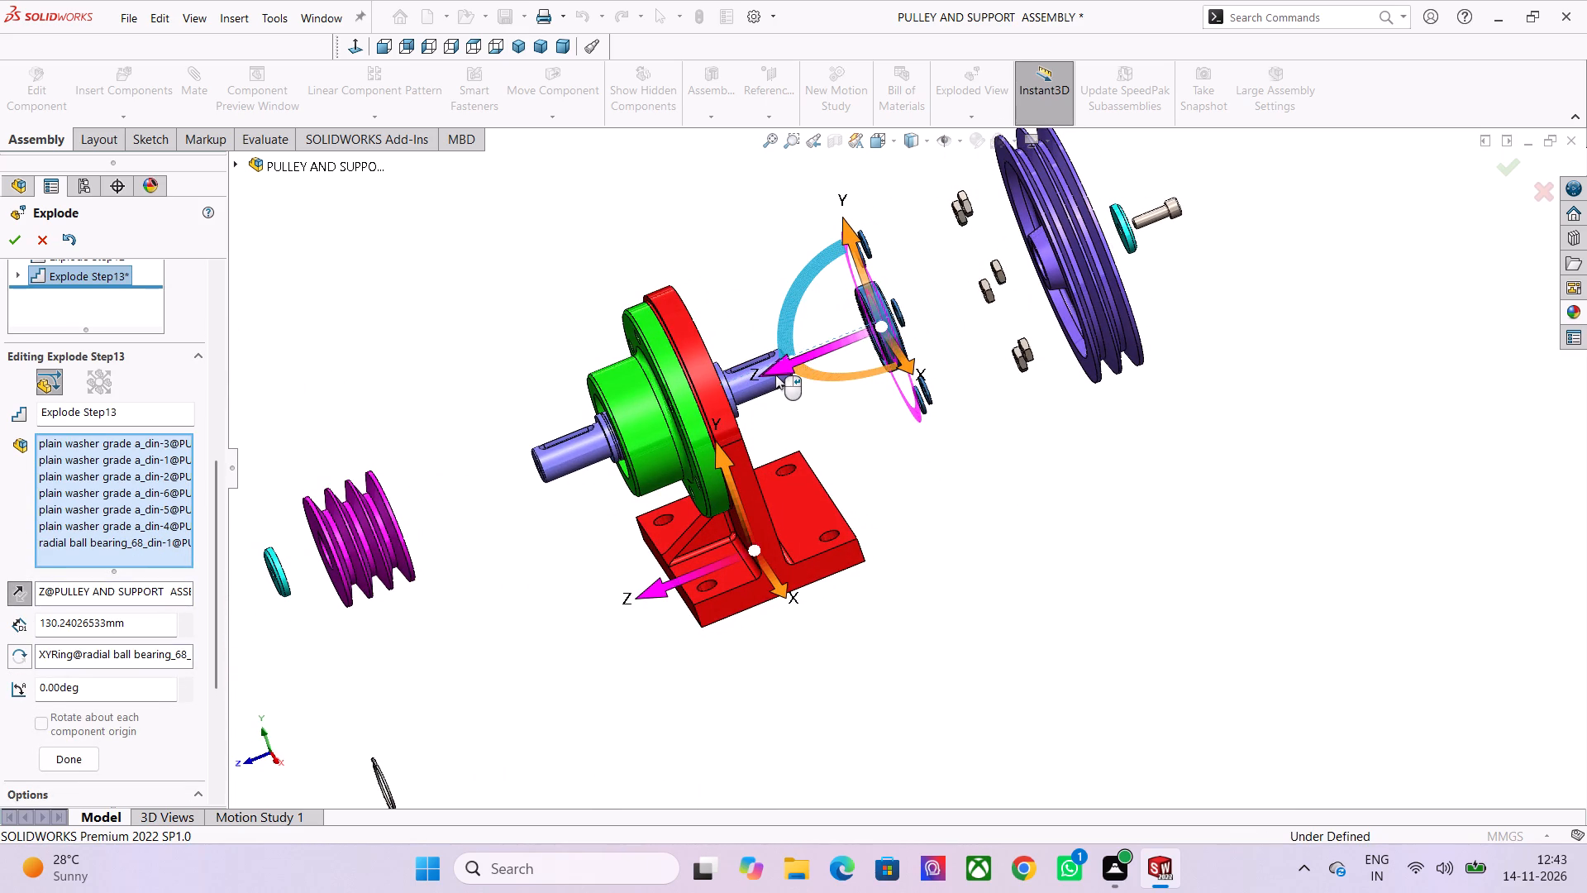
{"action": "left_click_drag", "start_coordinate": [784, 368], "coordinate": [855, 347]}
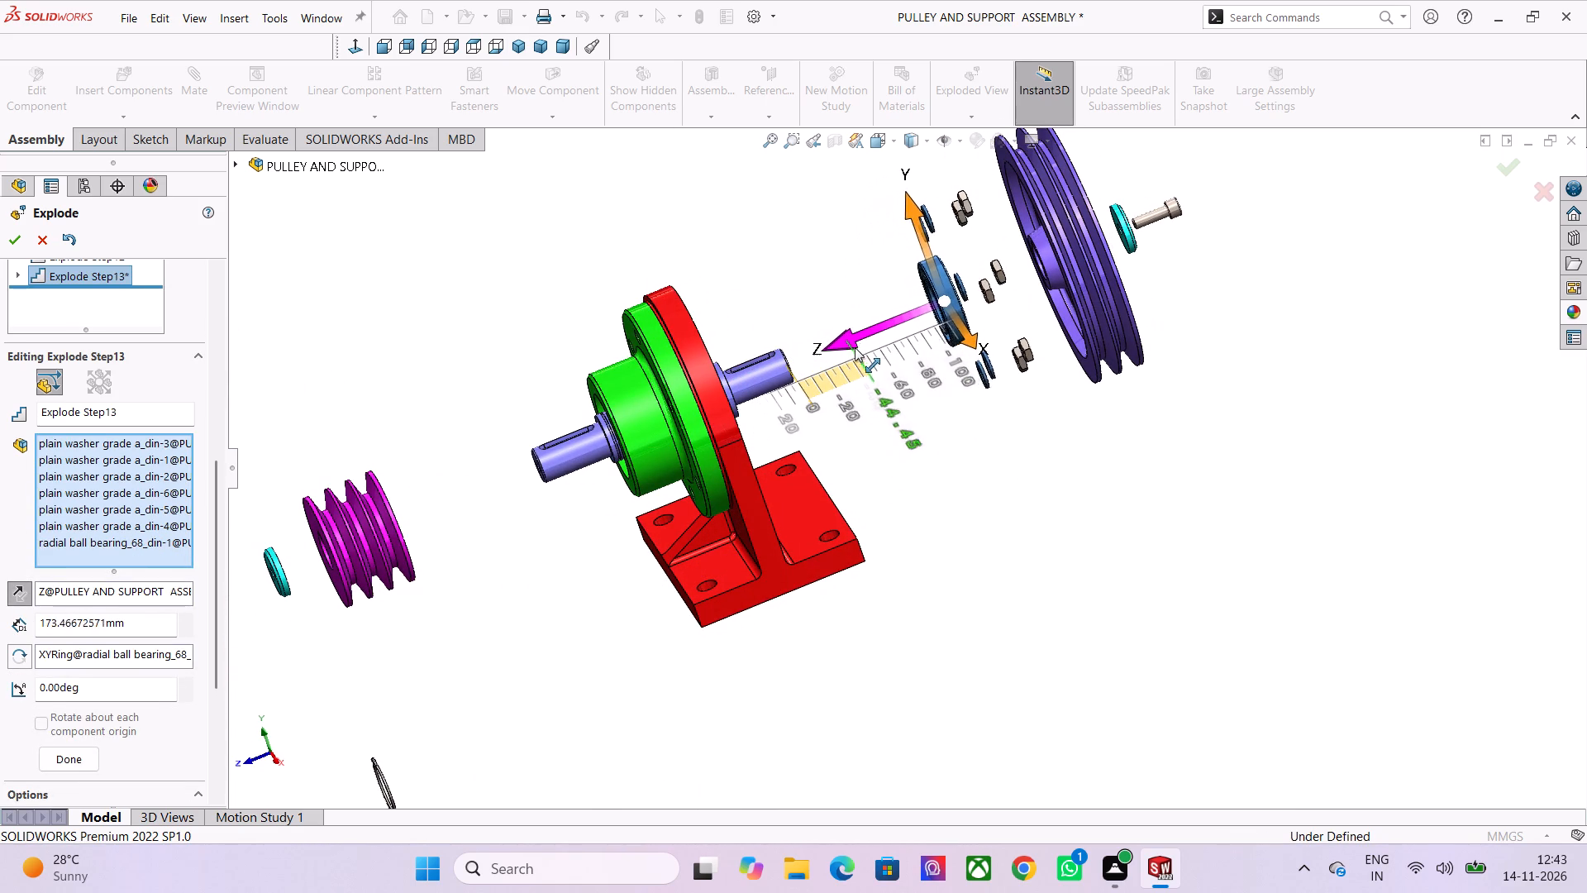
{"action": "left_click_drag", "start_coordinate": [855, 347], "coordinate": [839, 352]}
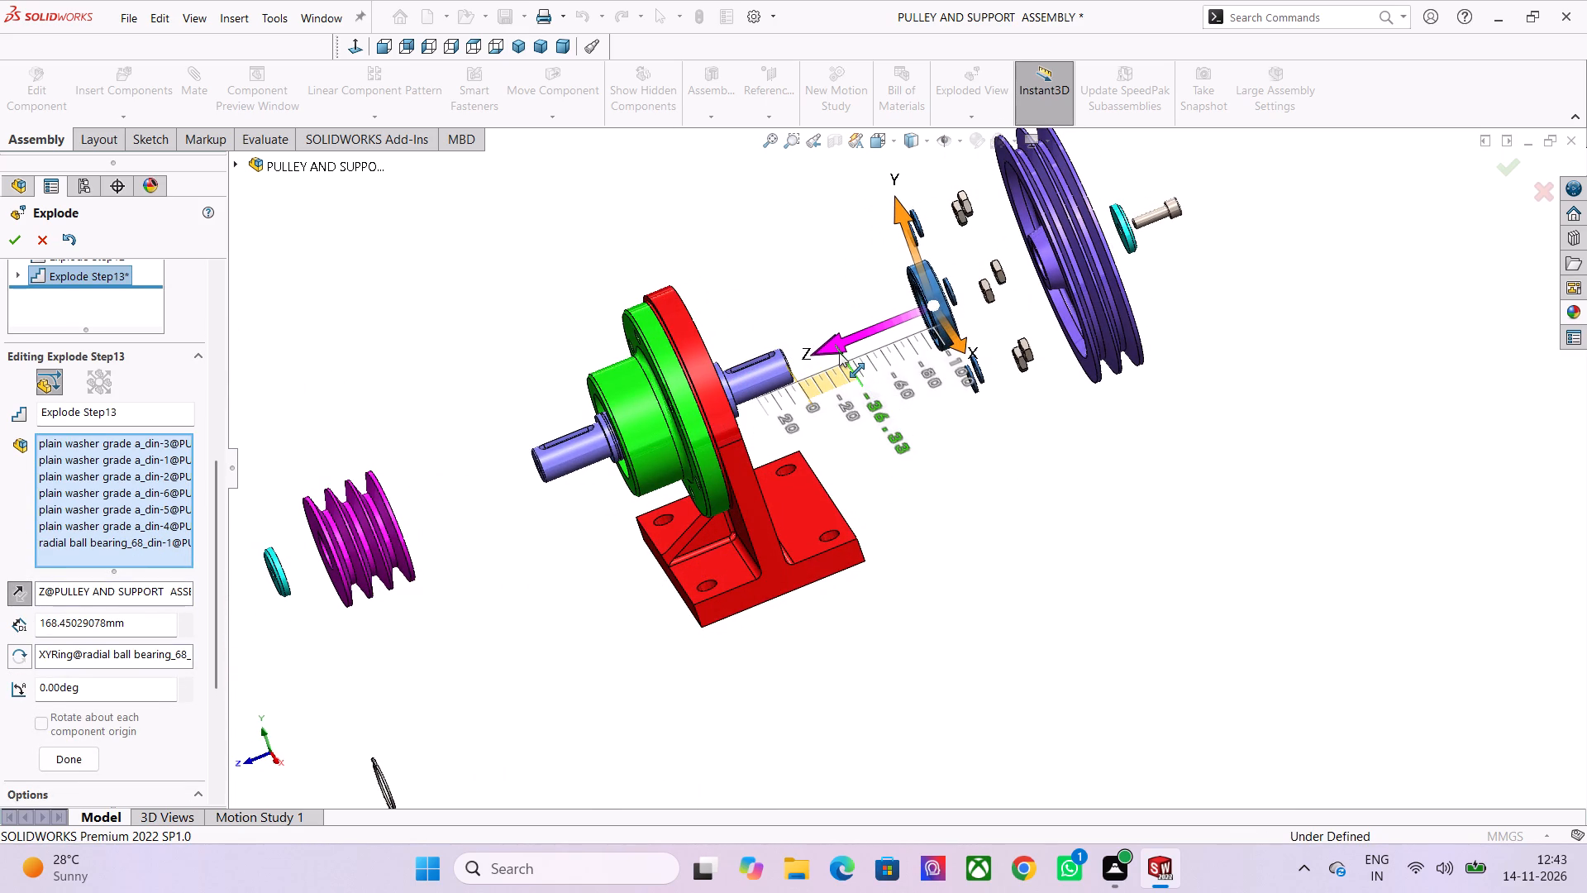
{"action": "left_click_drag", "start_coordinate": [839, 352], "coordinate": [837, 354]}
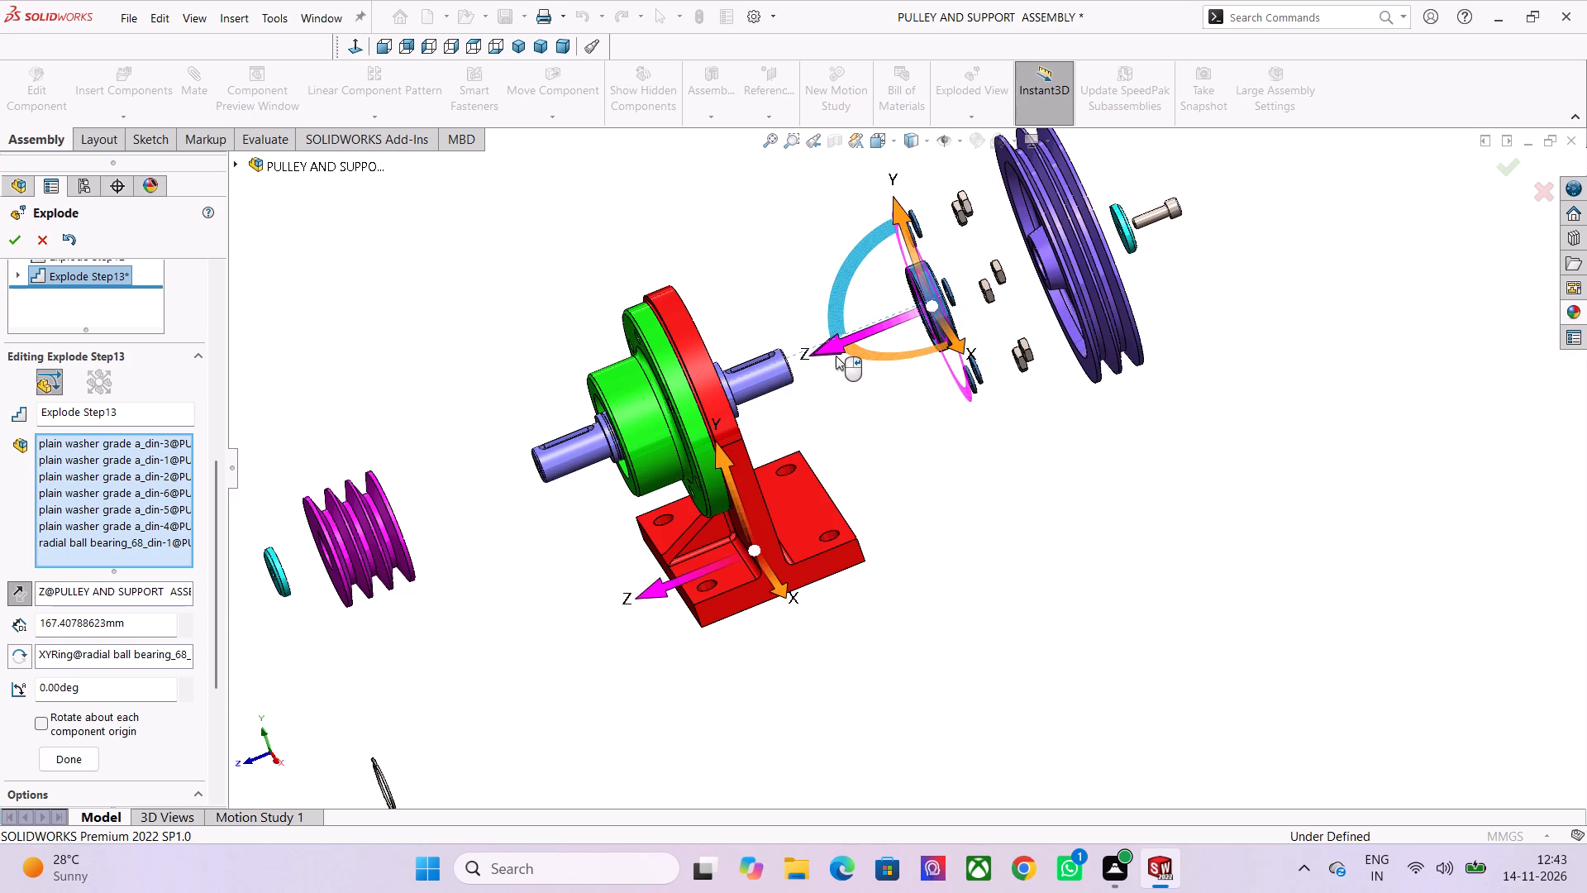
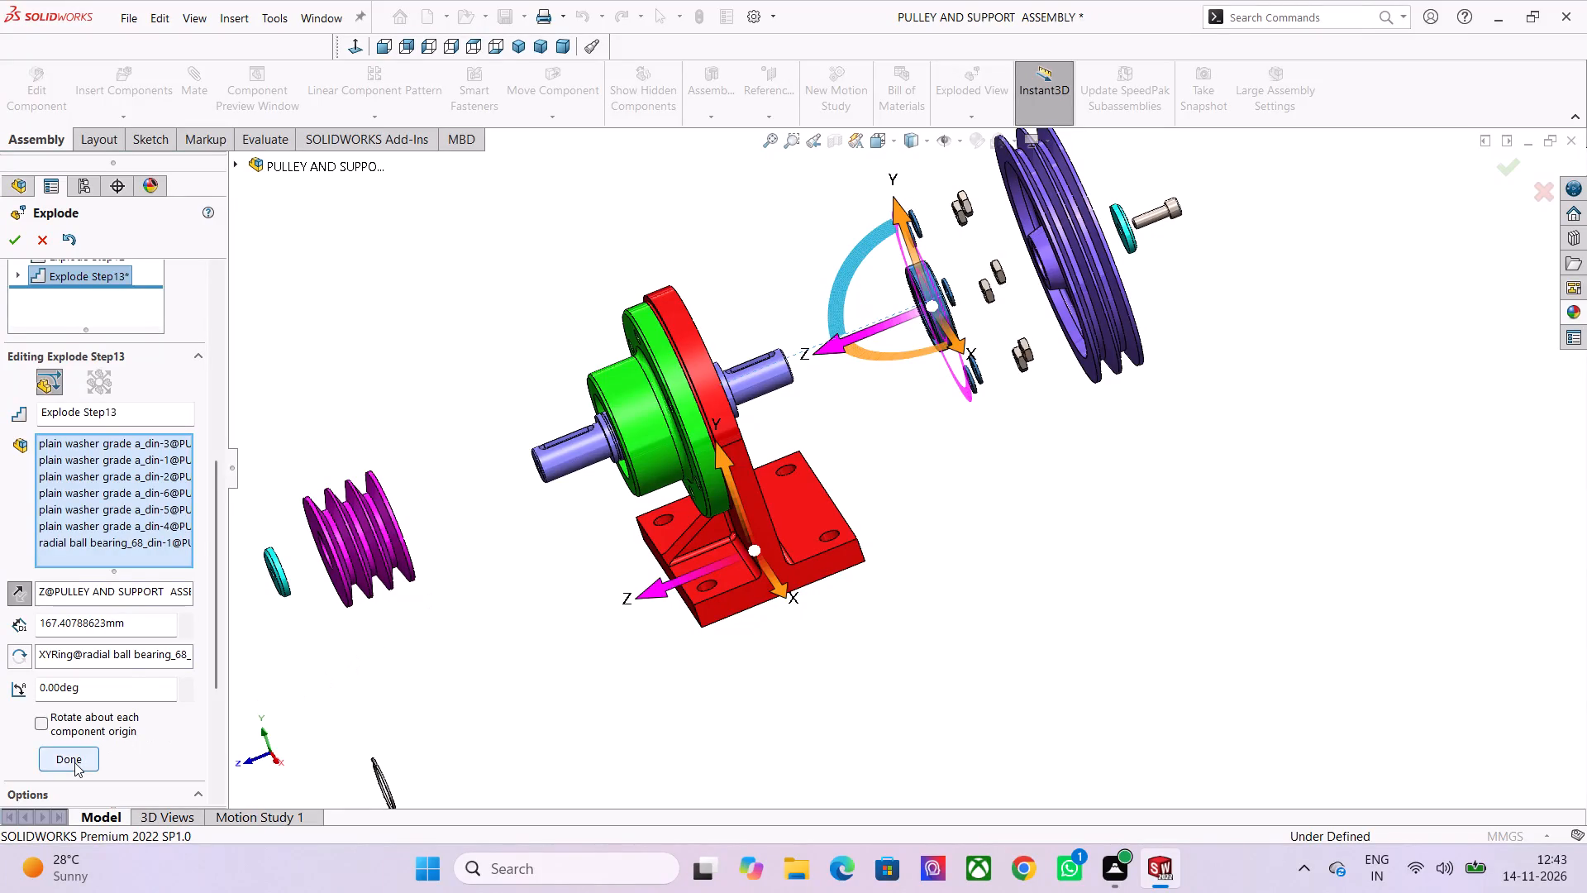
Finish the explode step of the six plain washers and the radial ball bearing.
{"action": "left_click", "coordinate": [74, 762]}
Explode the green flanged support forward off the shaft along Z by about 137.4 mm and finish the step.
{"action": "scroll", "coordinate": [721, 483], "scroll_direction": "down", "scroll_amount": 1}
{"action": "scroll", "coordinate": [565, 566], "scroll_direction": "down", "scroll_amount": 2}
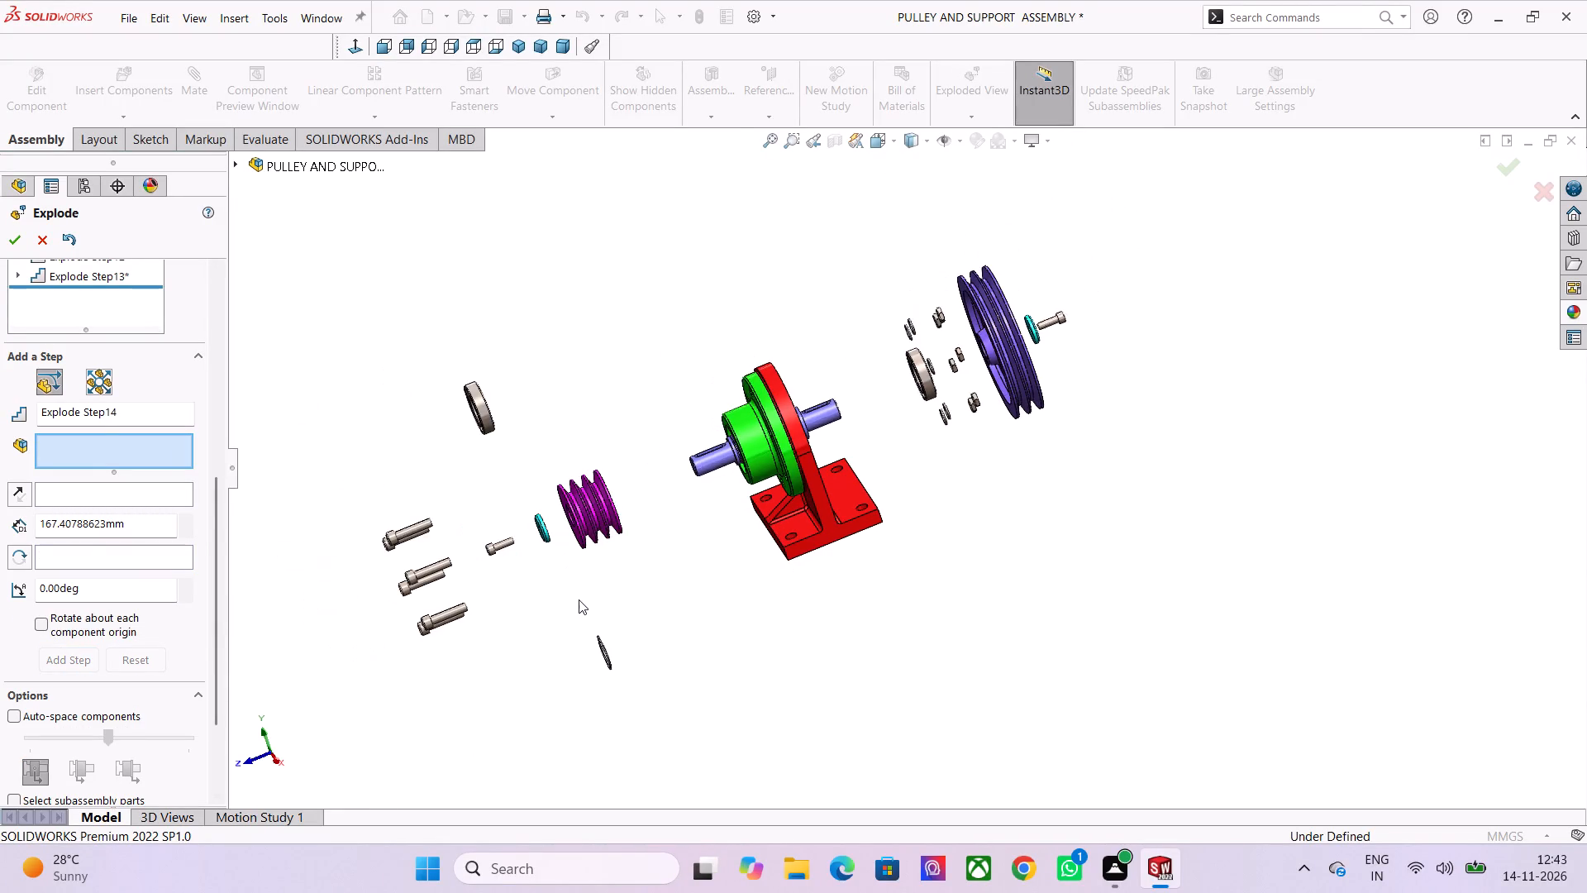
{"action": "scroll", "coordinate": [632, 595], "scroll_direction": "down", "scroll_amount": 1}
{"action": "middle_click_drag", "start_coordinate": [670, 553], "coordinate": [696, 524]}
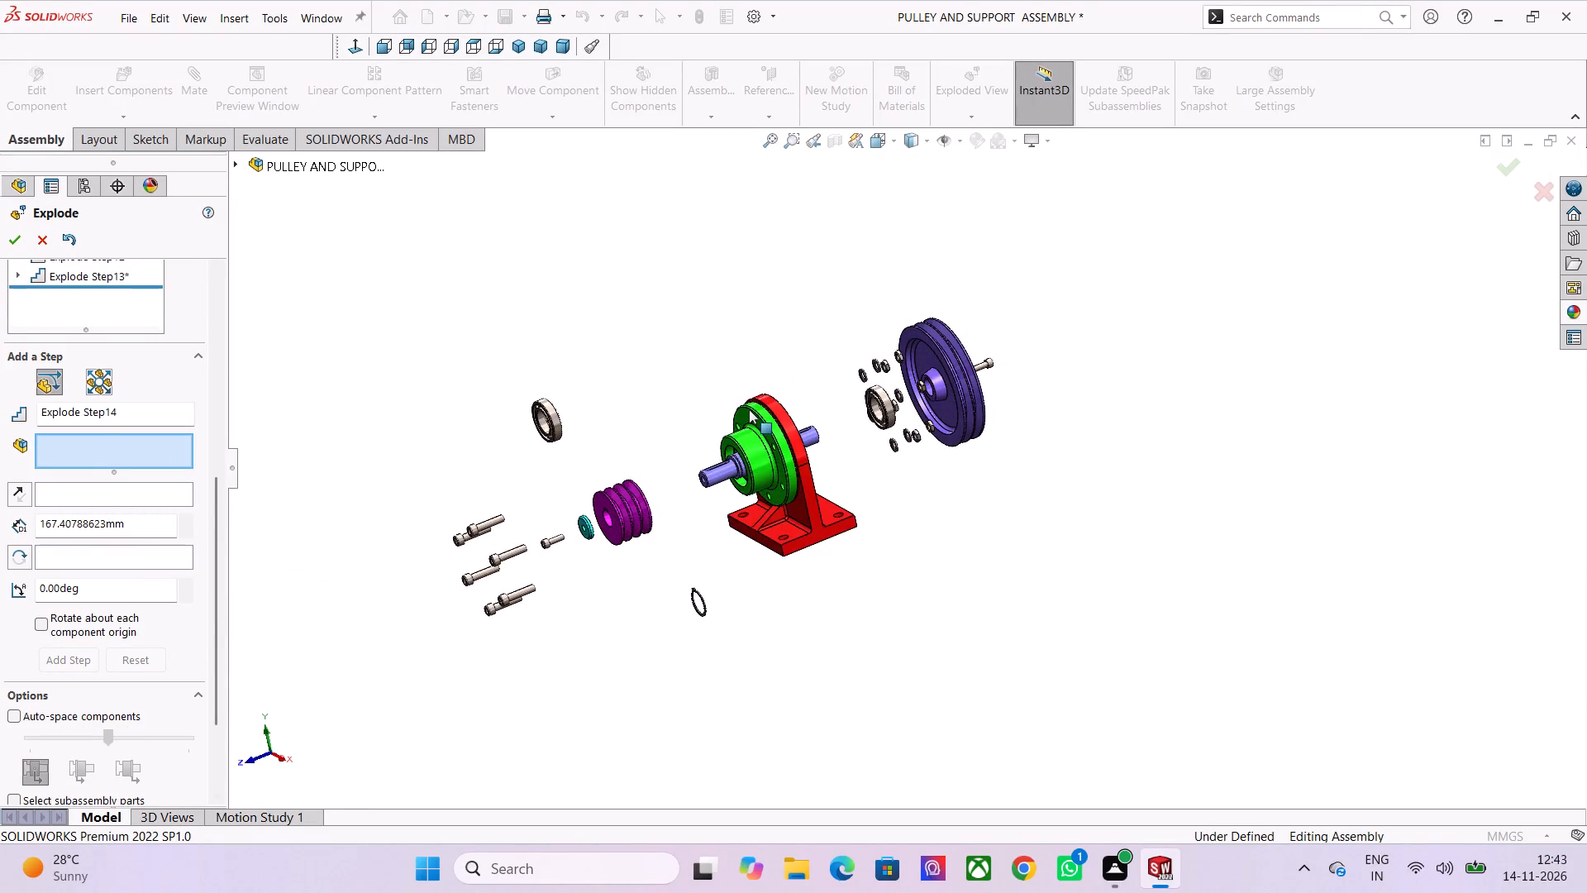
{"action": "scroll", "coordinate": [749, 409], "scroll_direction": "up", "scroll_amount": 3}
{"action": "left_click", "coordinate": [800, 444]}
{"action": "scroll", "coordinate": [778, 466], "scroll_direction": "down", "scroll_amount": 2}
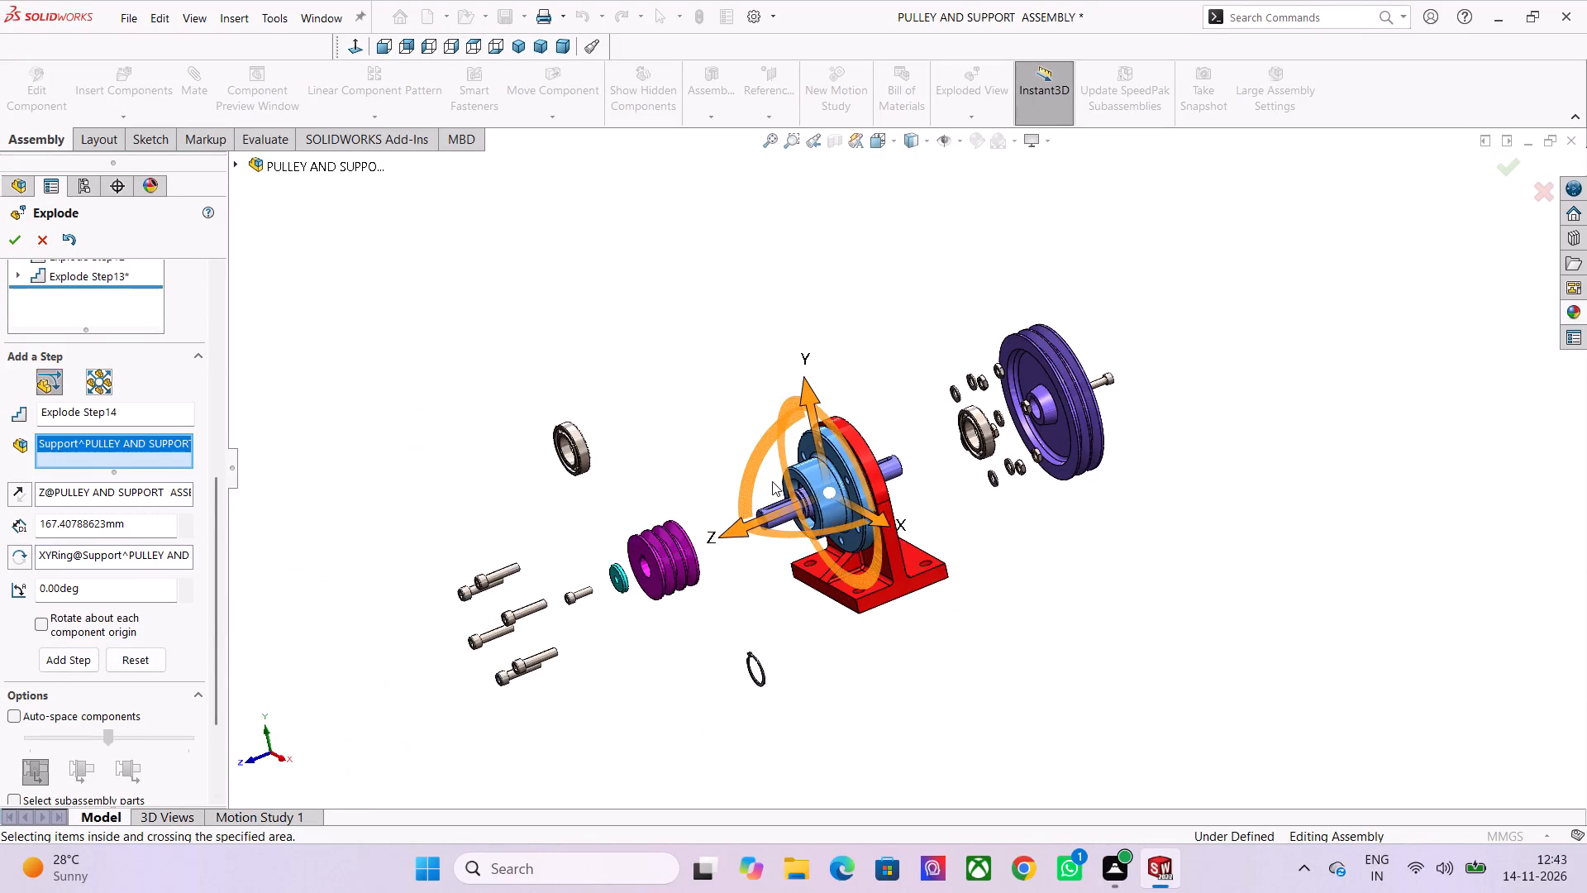
{"action": "scroll", "coordinate": [772, 481], "scroll_direction": "down", "scroll_amount": 1}
{"action": "left_click_drag", "start_coordinate": [755, 524], "coordinate": [672, 554]}
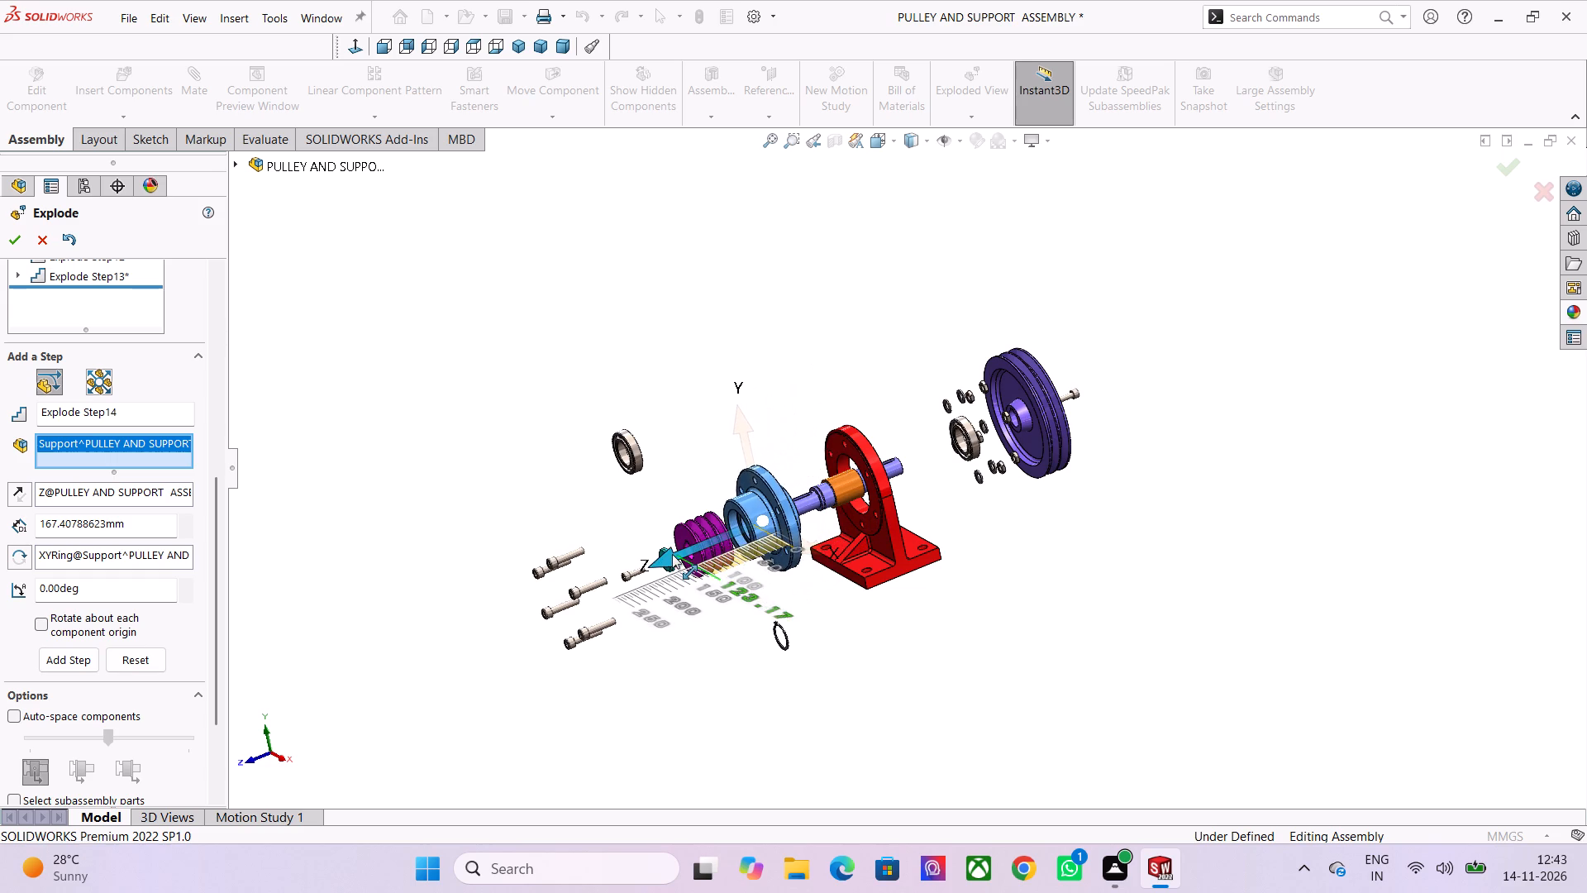
{"action": "left_click_drag", "start_coordinate": [672, 554], "coordinate": [670, 563]}
{"action": "left_click", "coordinate": [82, 677]}
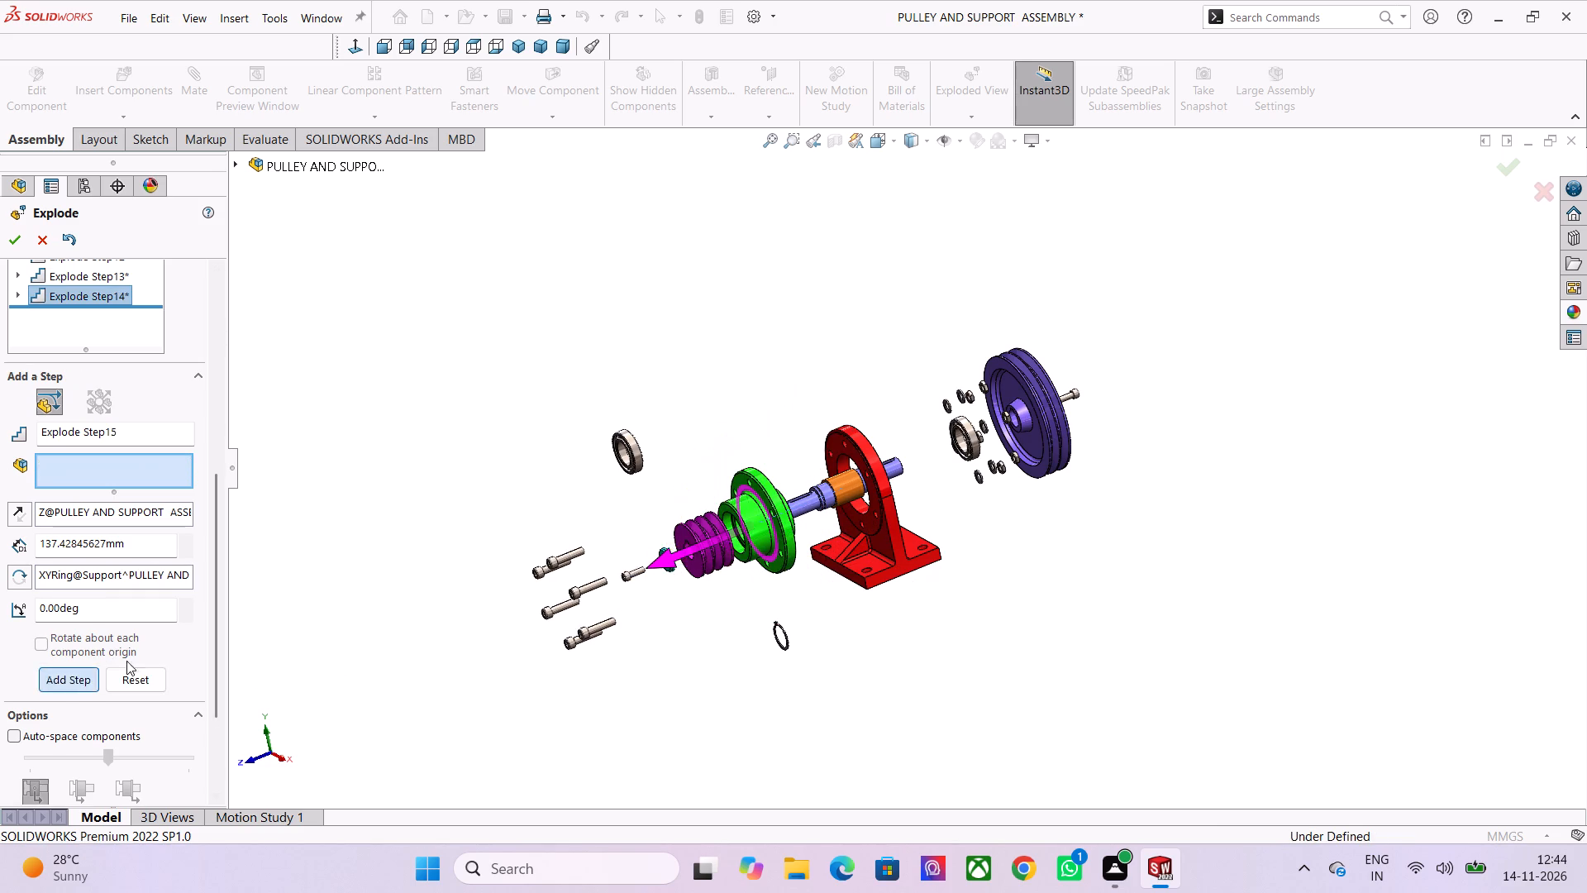
Explode the green flanged support upward along Y by about 264.7 mm, clear of the shaft axis, and finish the step.
{"action": "left_click", "coordinate": [752, 510]}
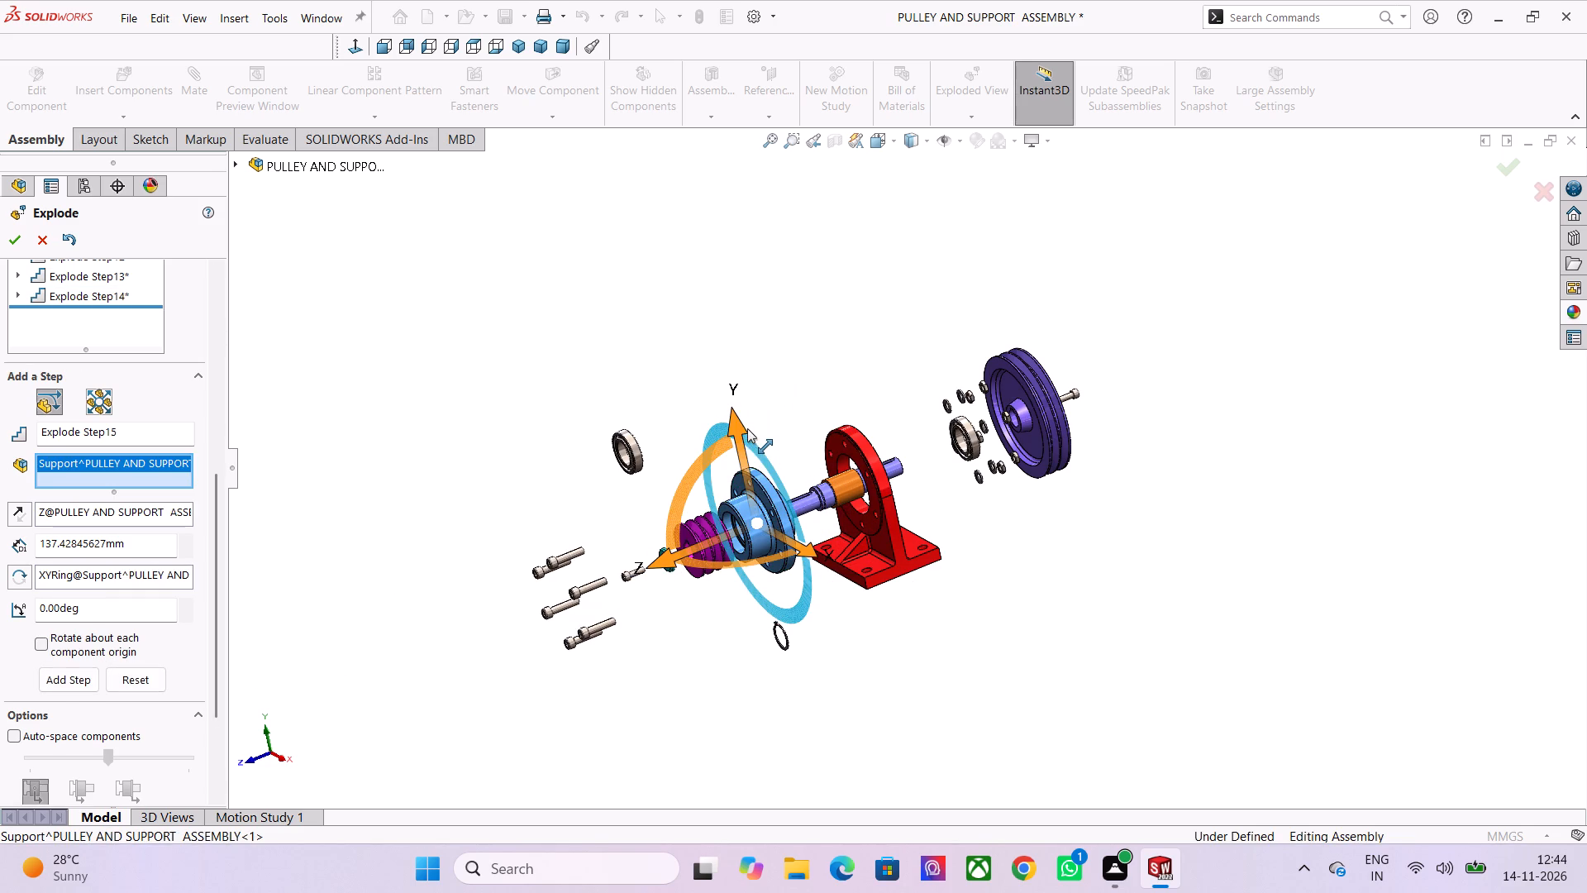
{"action": "left_click", "coordinate": [742, 429]}
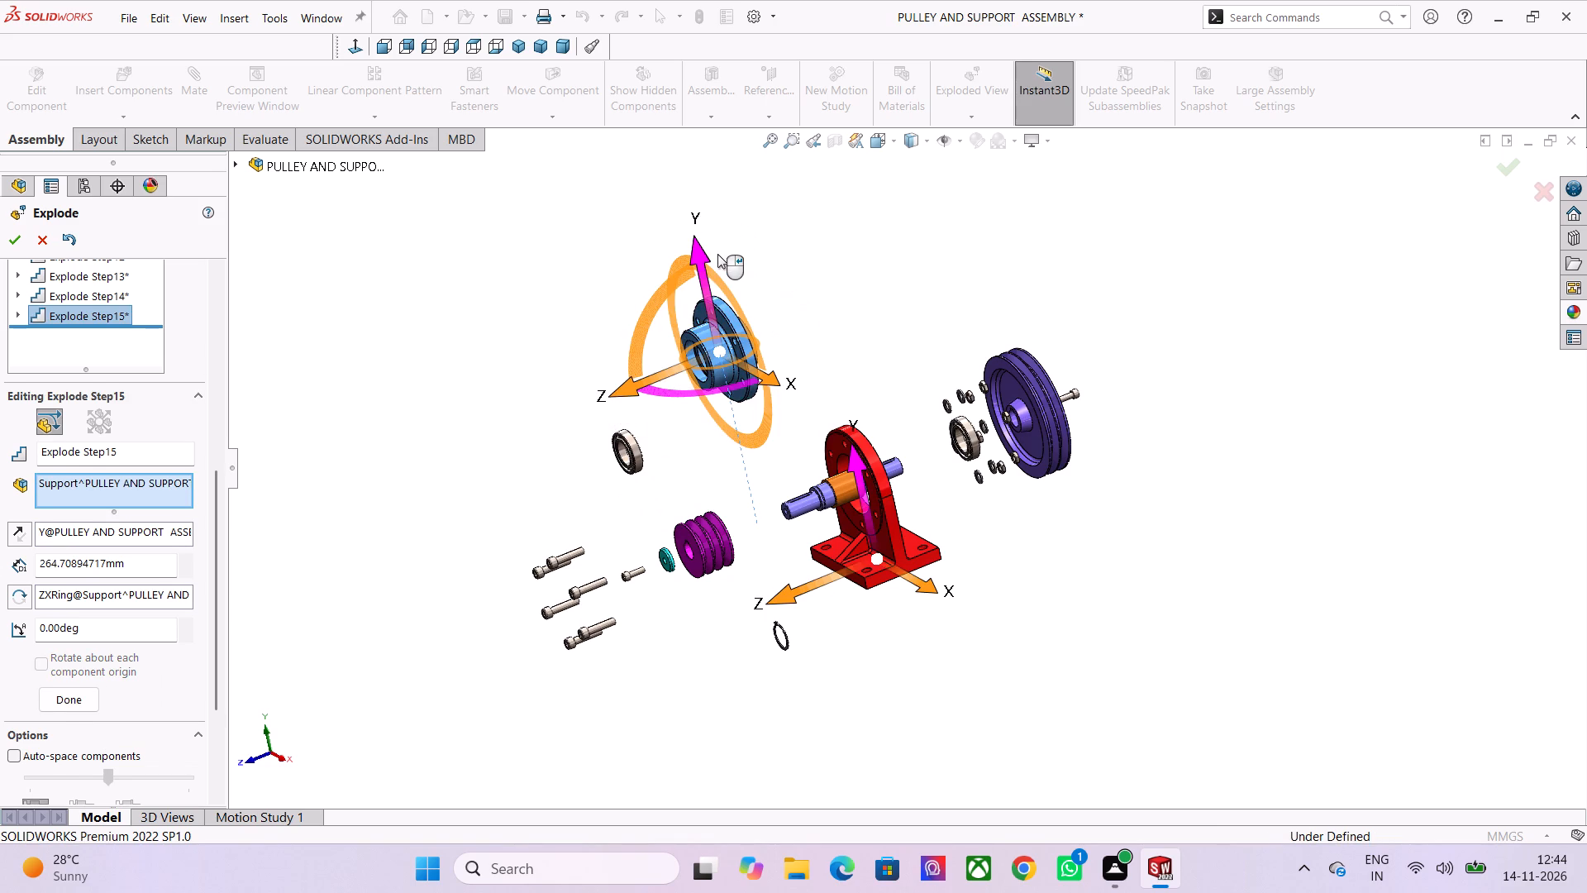
{"action": "left_click", "coordinate": [88, 693]}
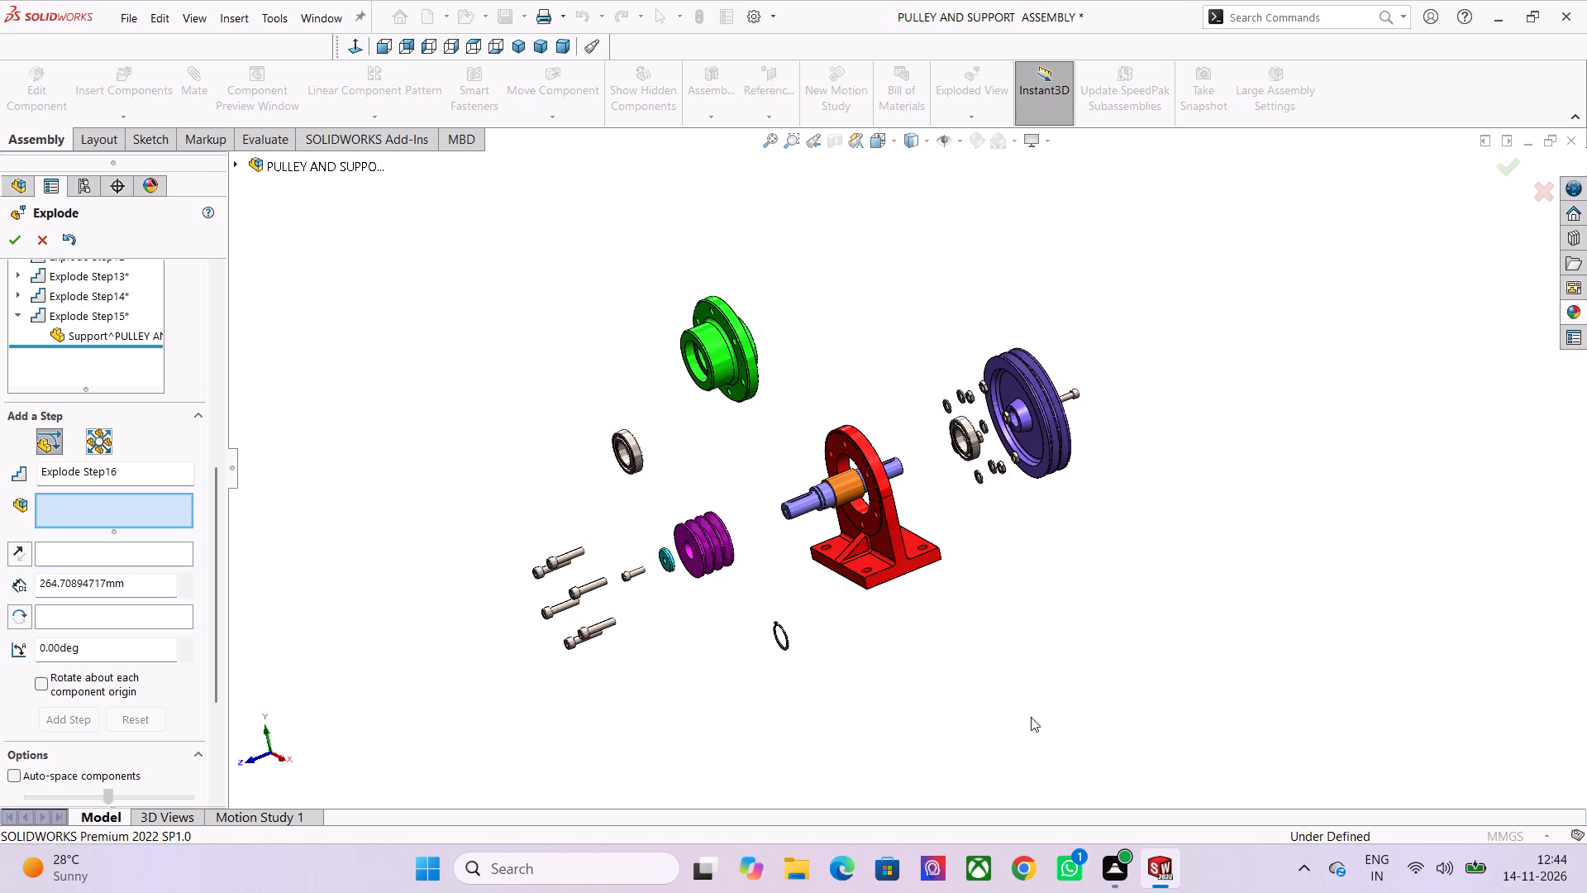
Explode the orange bush off the back of the shaft along Z by about 146.4 mm, towards the exploded bearing, and finish the step.
{"action": "scroll", "coordinate": [862, 482], "scroll_direction": "up", "scroll_amount": 2}
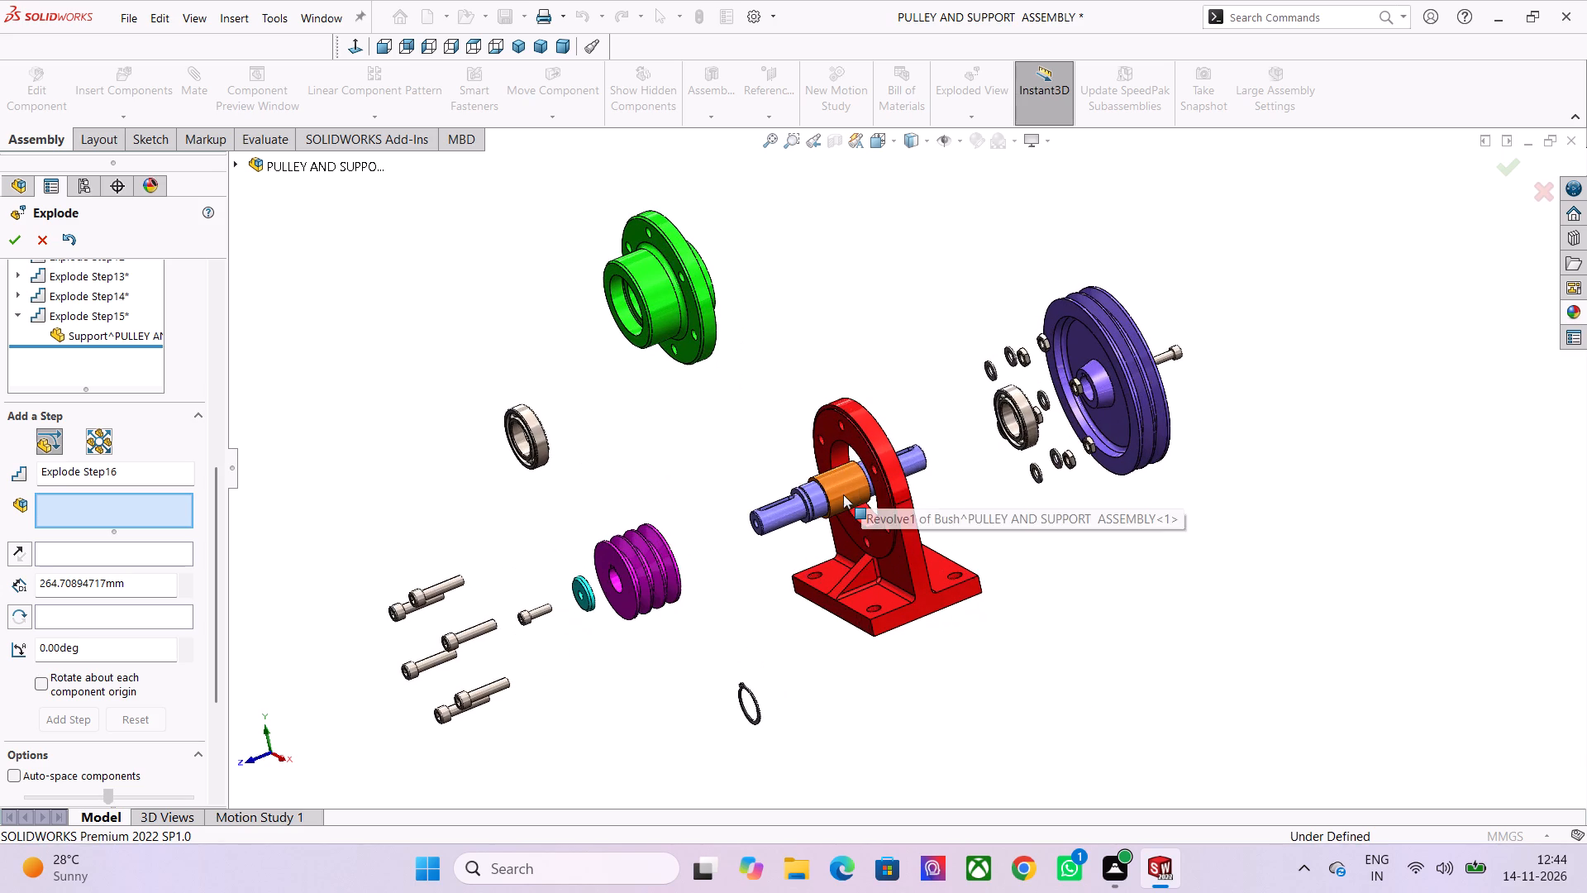
{"action": "left_click", "coordinate": [842, 495]}
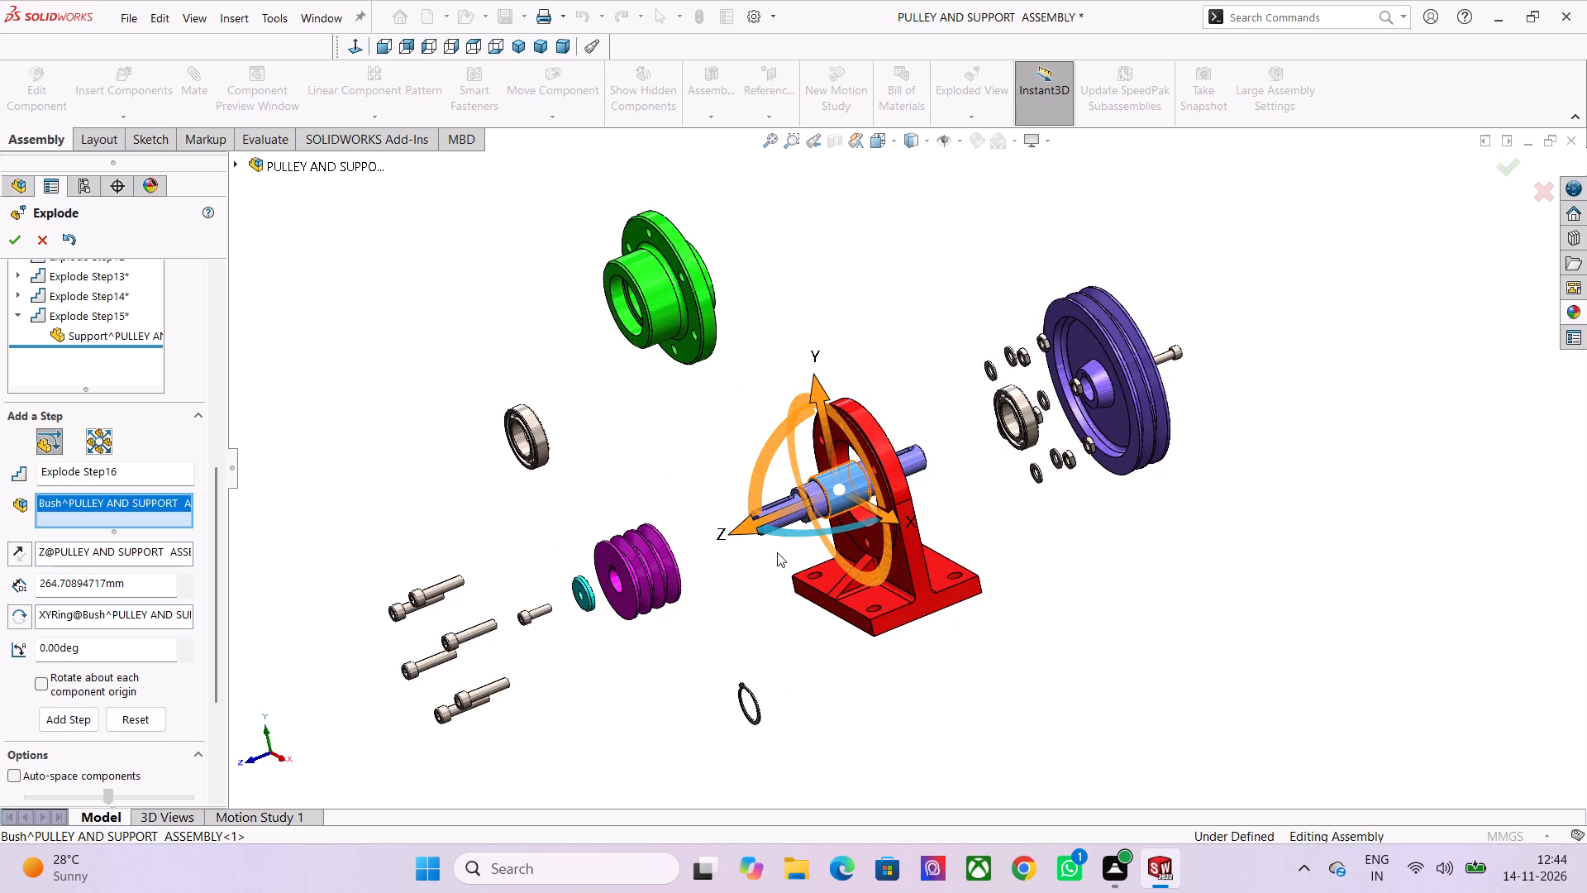
{"action": "left_click_drag", "start_coordinate": [746, 529], "coordinate": [867, 473]}
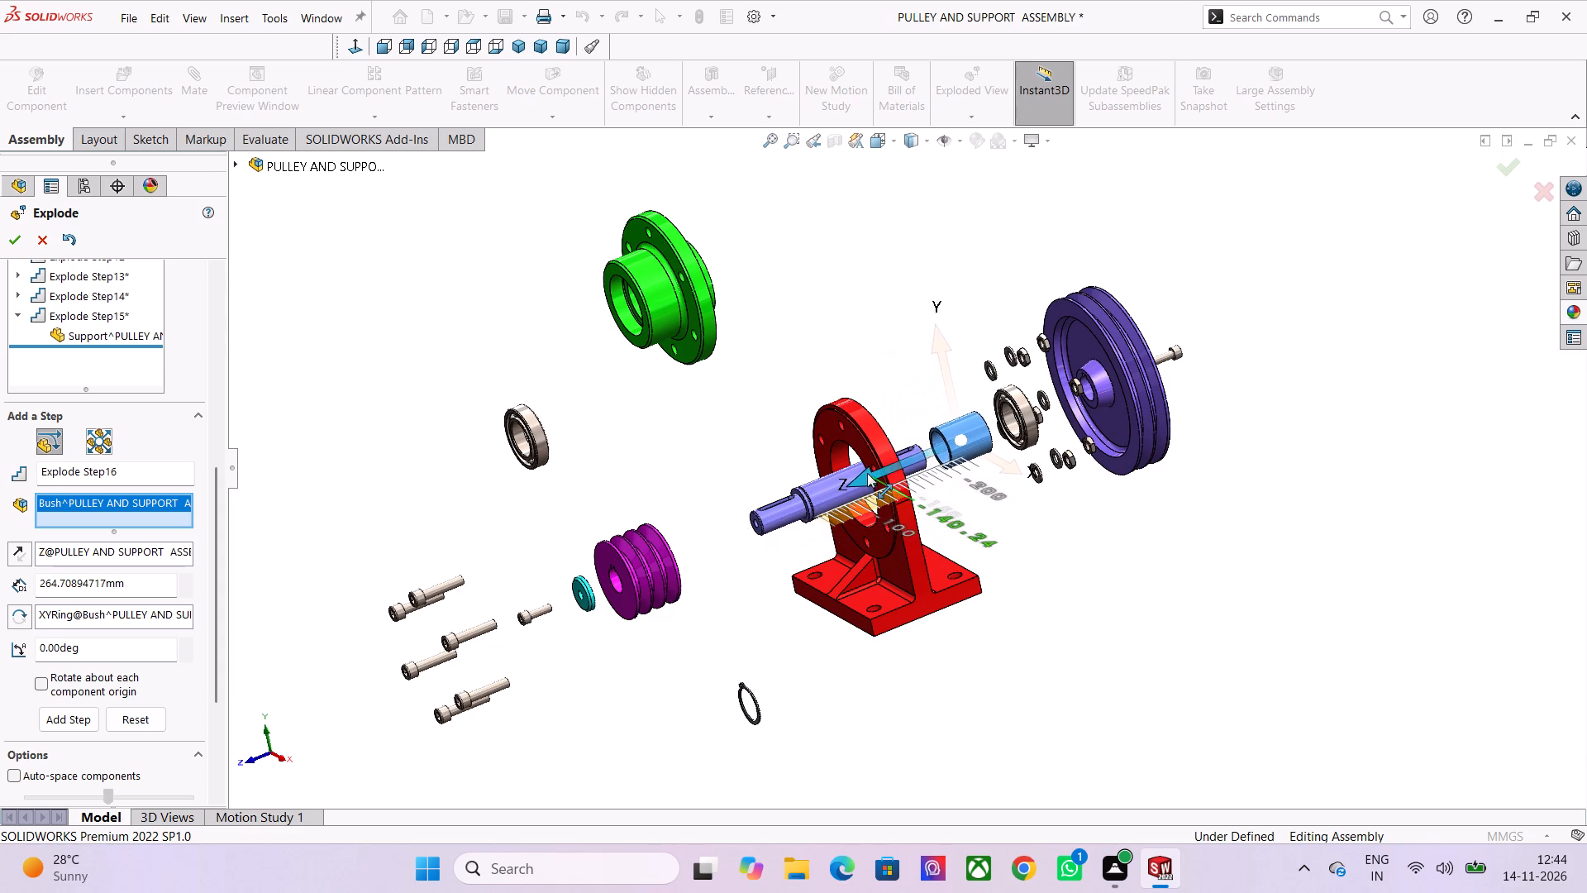
{"action": "left_click_drag", "start_coordinate": [867, 473], "coordinate": [874, 469]}
{"action": "left_click", "coordinate": [82, 734]}
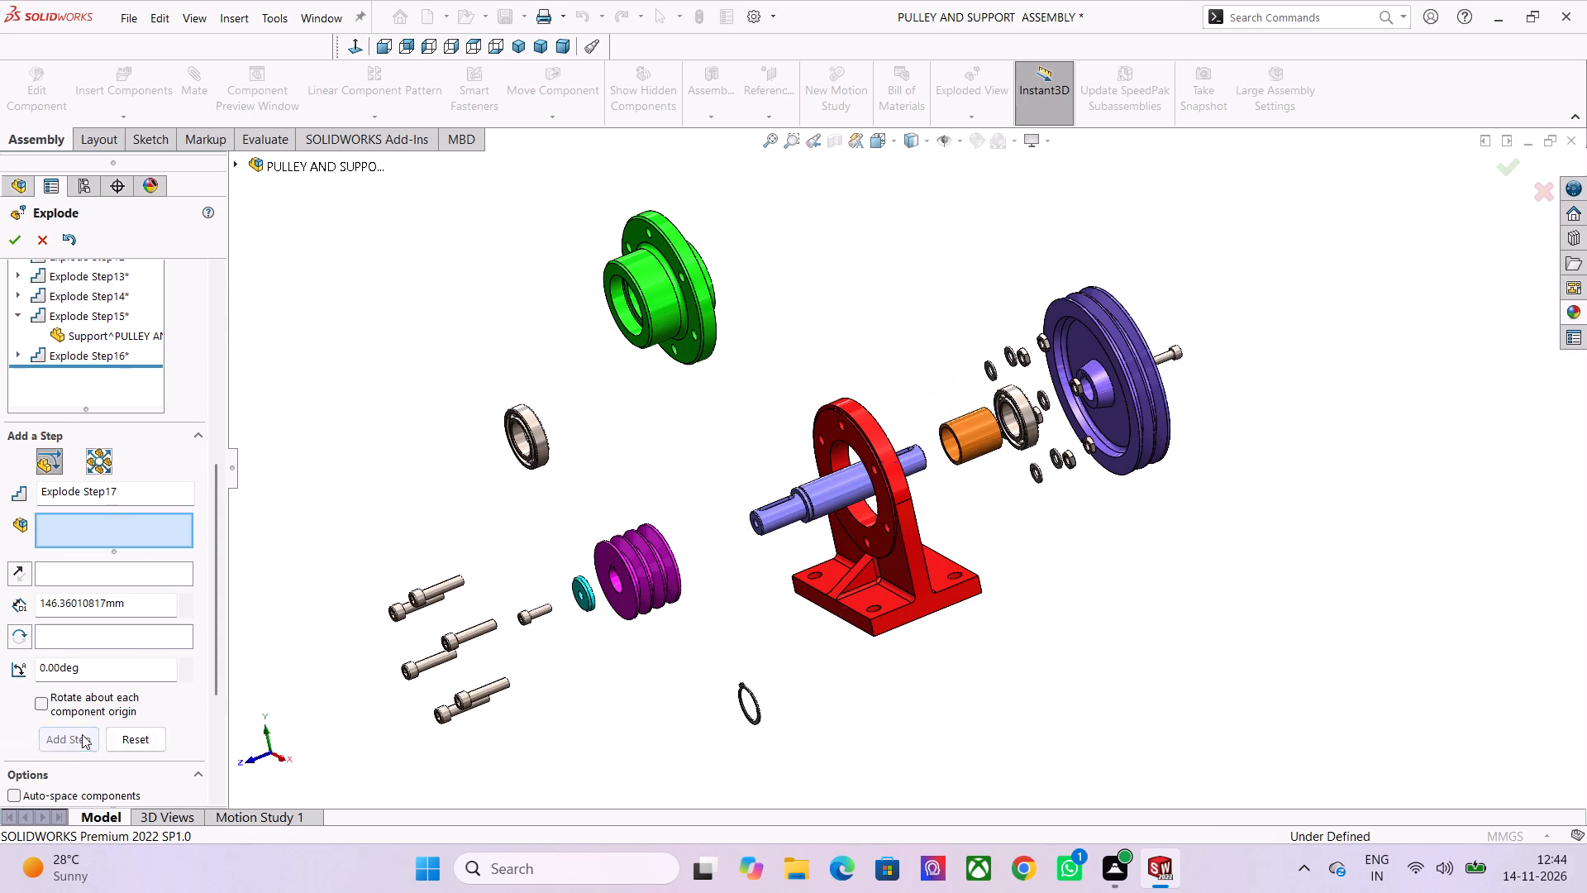
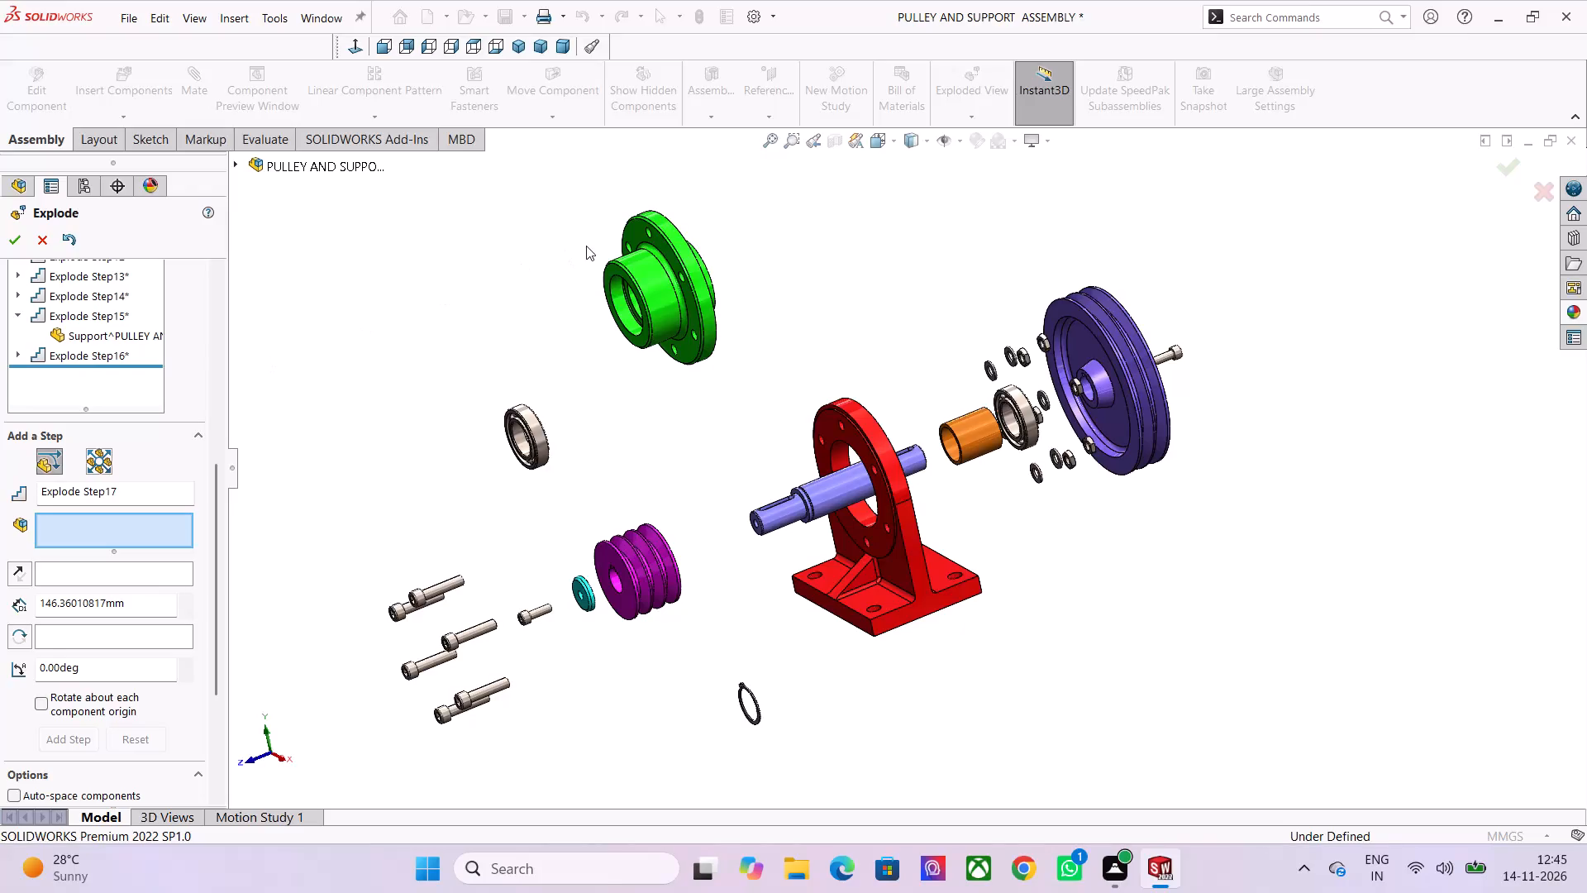
Explode the raised green flanged support further forward along Z by about 104.8 mm and finish the step.
{"action": "left_click", "coordinate": [698, 290]}
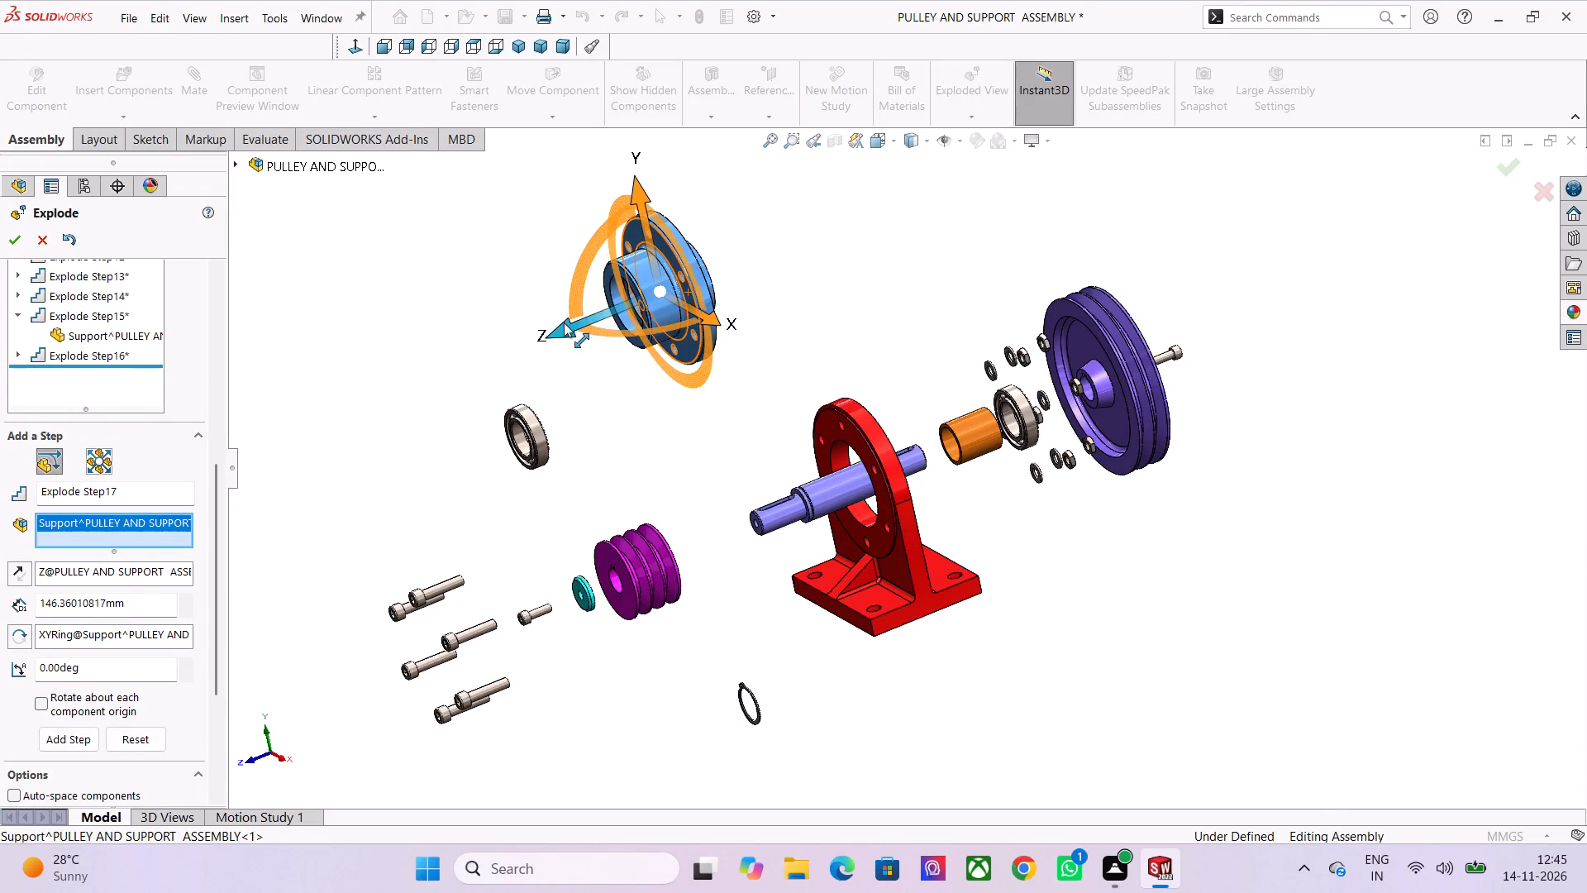
{"action": "left_click_drag", "start_coordinate": [564, 322], "coordinate": [423, 361]}
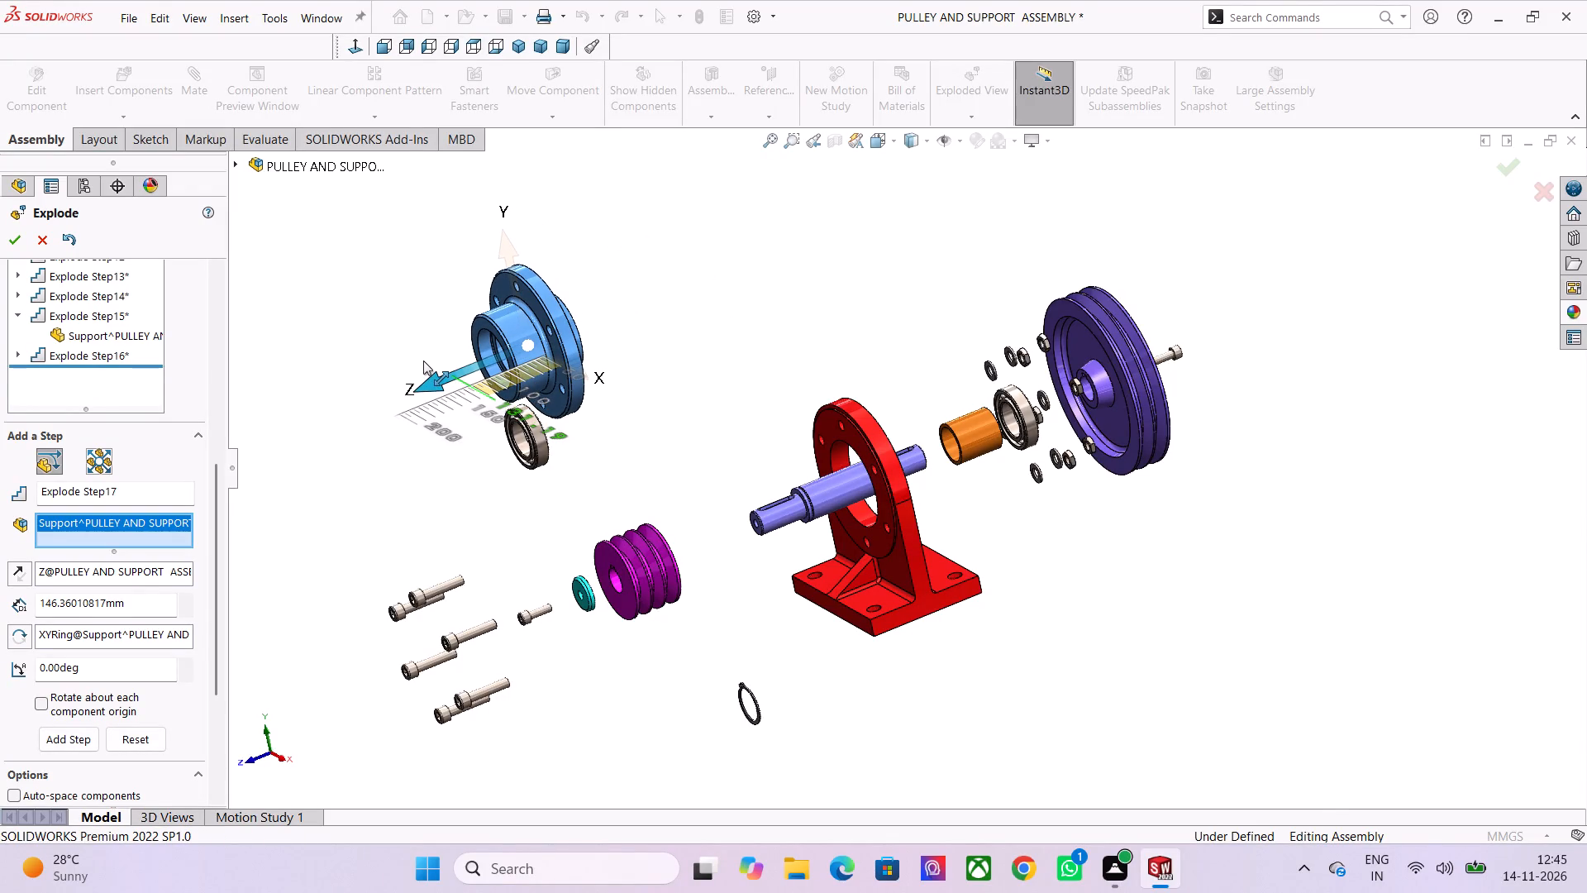
{"action": "left_click_drag", "start_coordinate": [423, 361], "coordinate": [320, 374]}
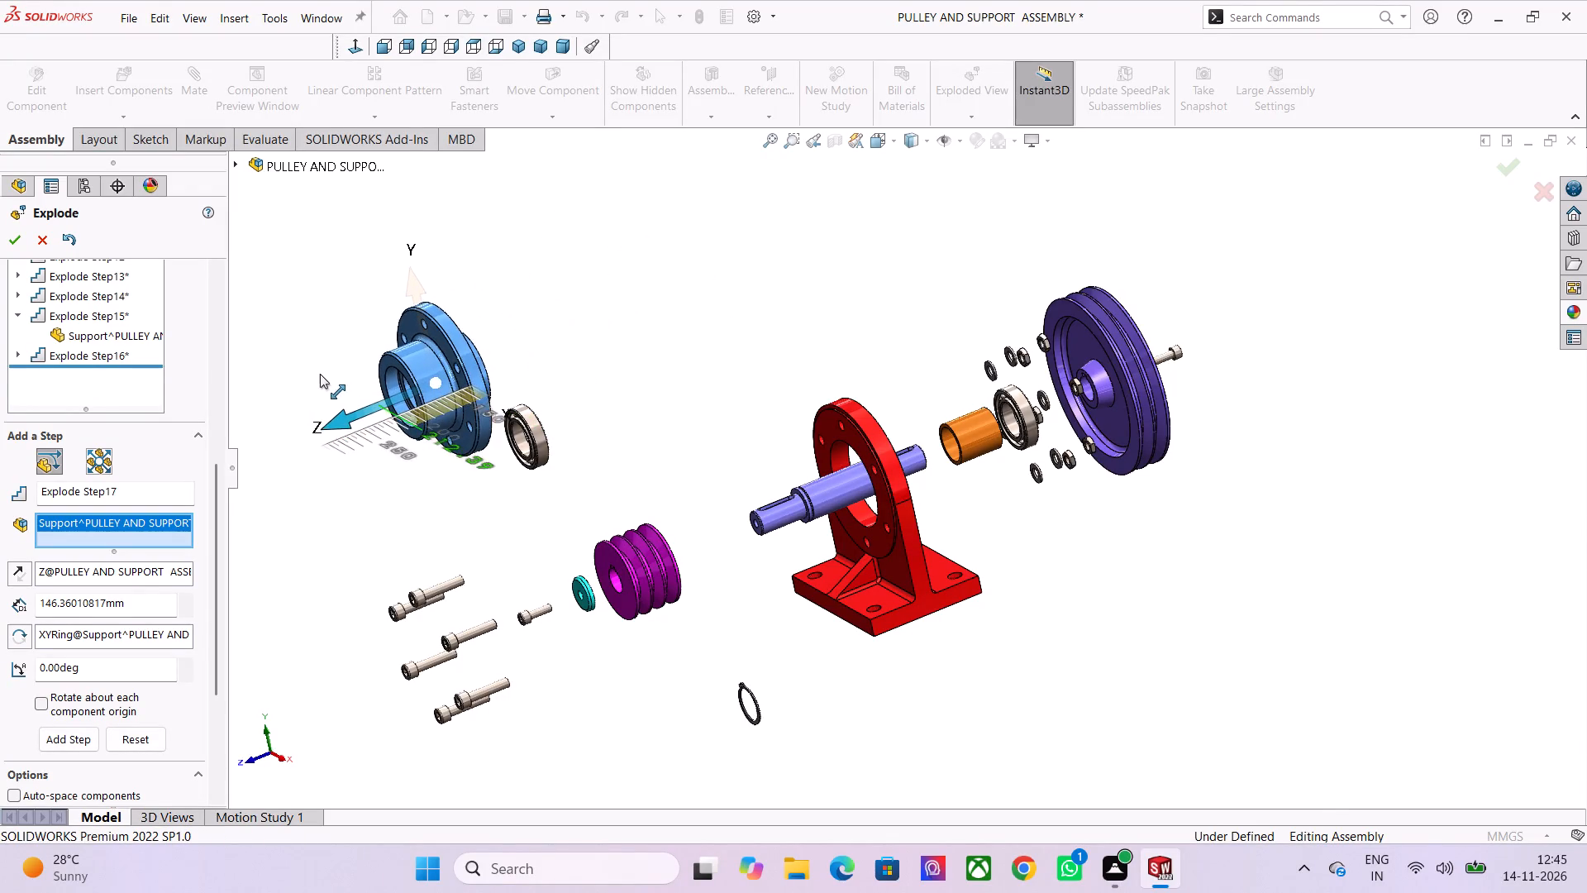
{"action": "left_click_drag", "start_coordinate": [320, 374], "coordinate": [429, 320]}
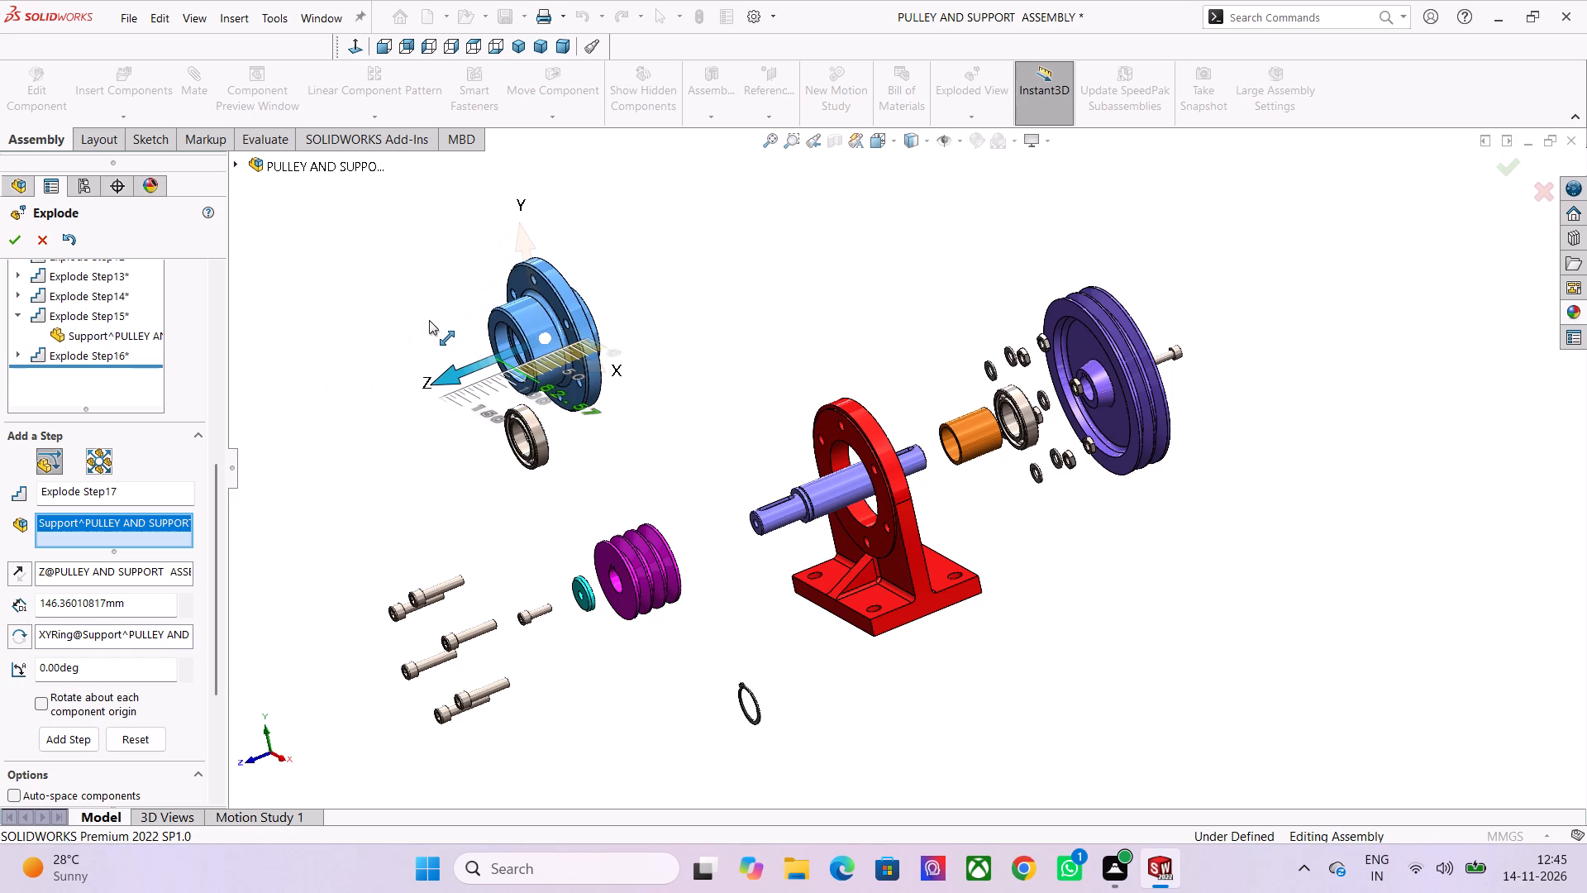
{"action": "left_click_drag", "start_coordinate": [429, 320], "coordinate": [451, 315]}
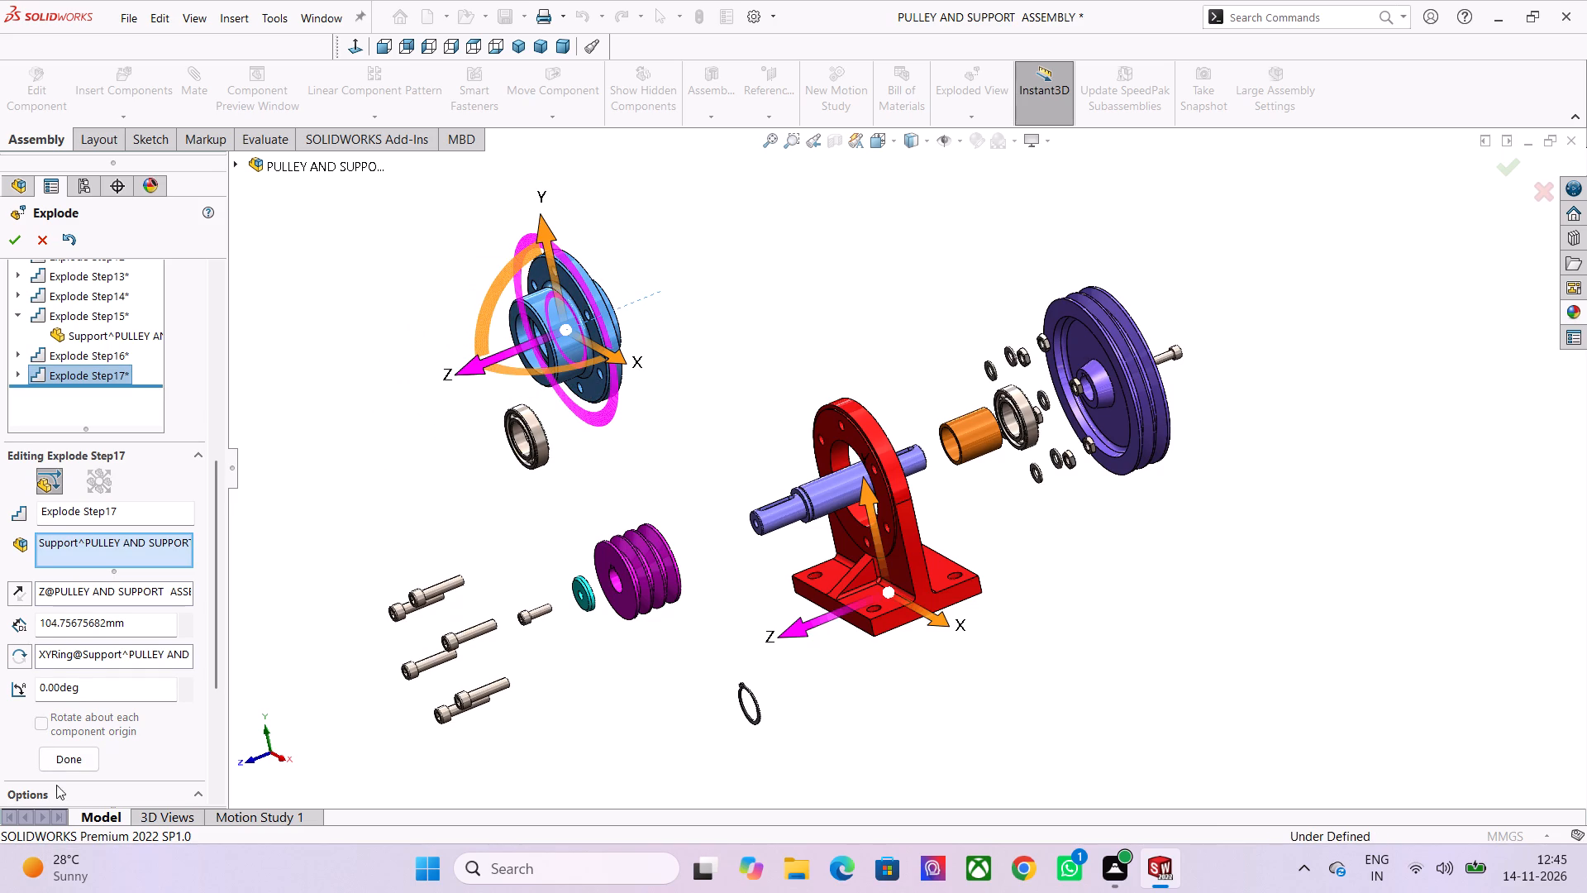
{"action": "left_click", "coordinate": [60, 757]}
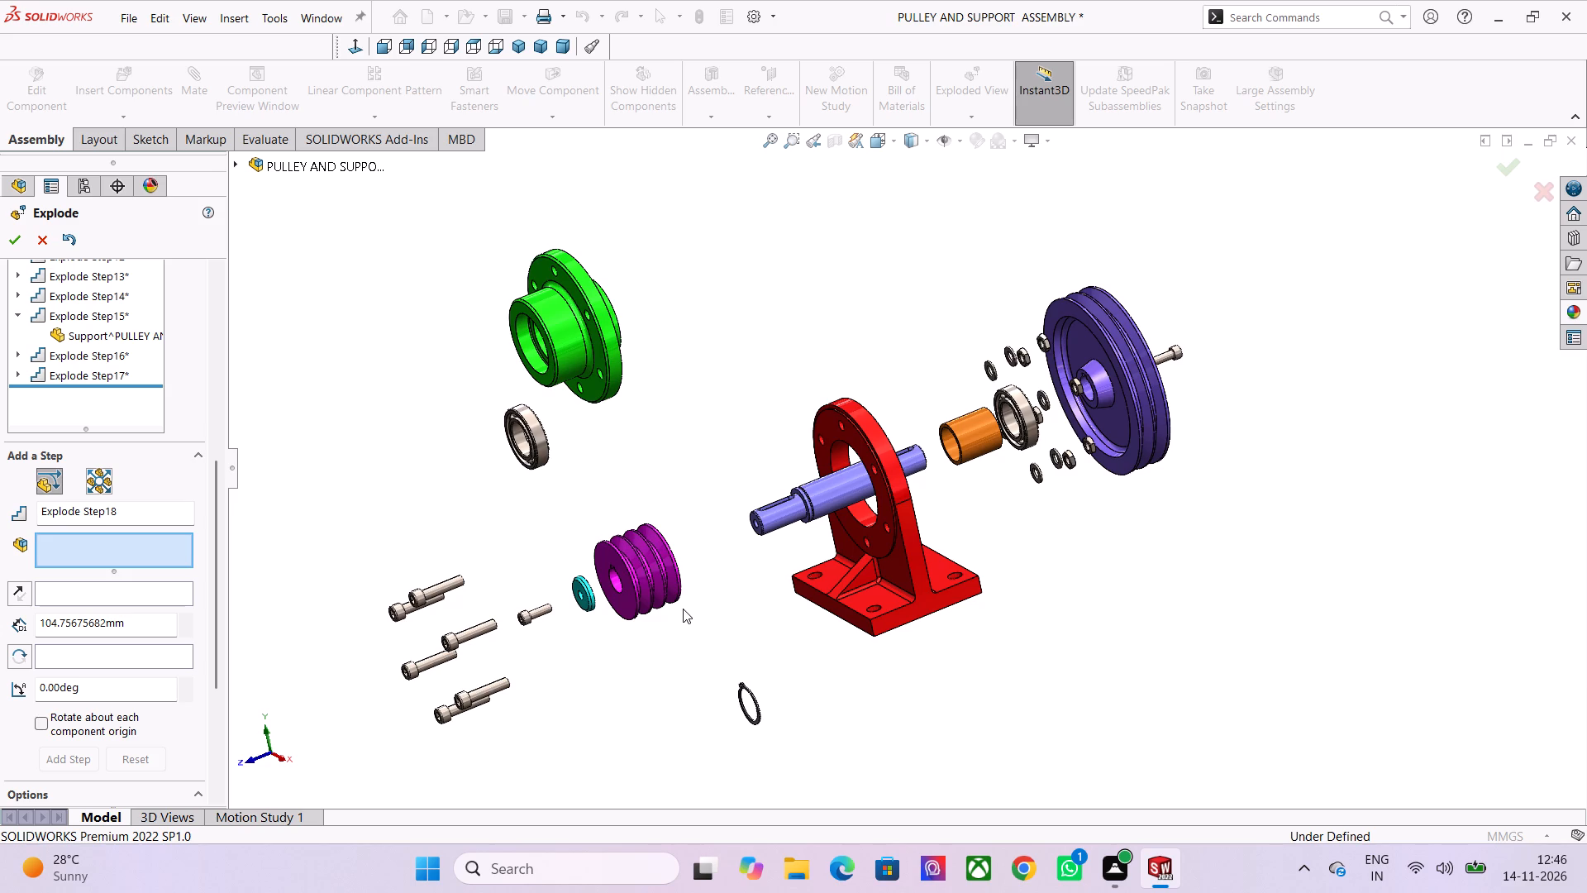
Explode the shaft forward out of the red base along Z by about 93.6 mm and finish the step.
{"action": "scroll", "coordinate": [683, 609], "scroll_direction": "up", "scroll_amount": 1}
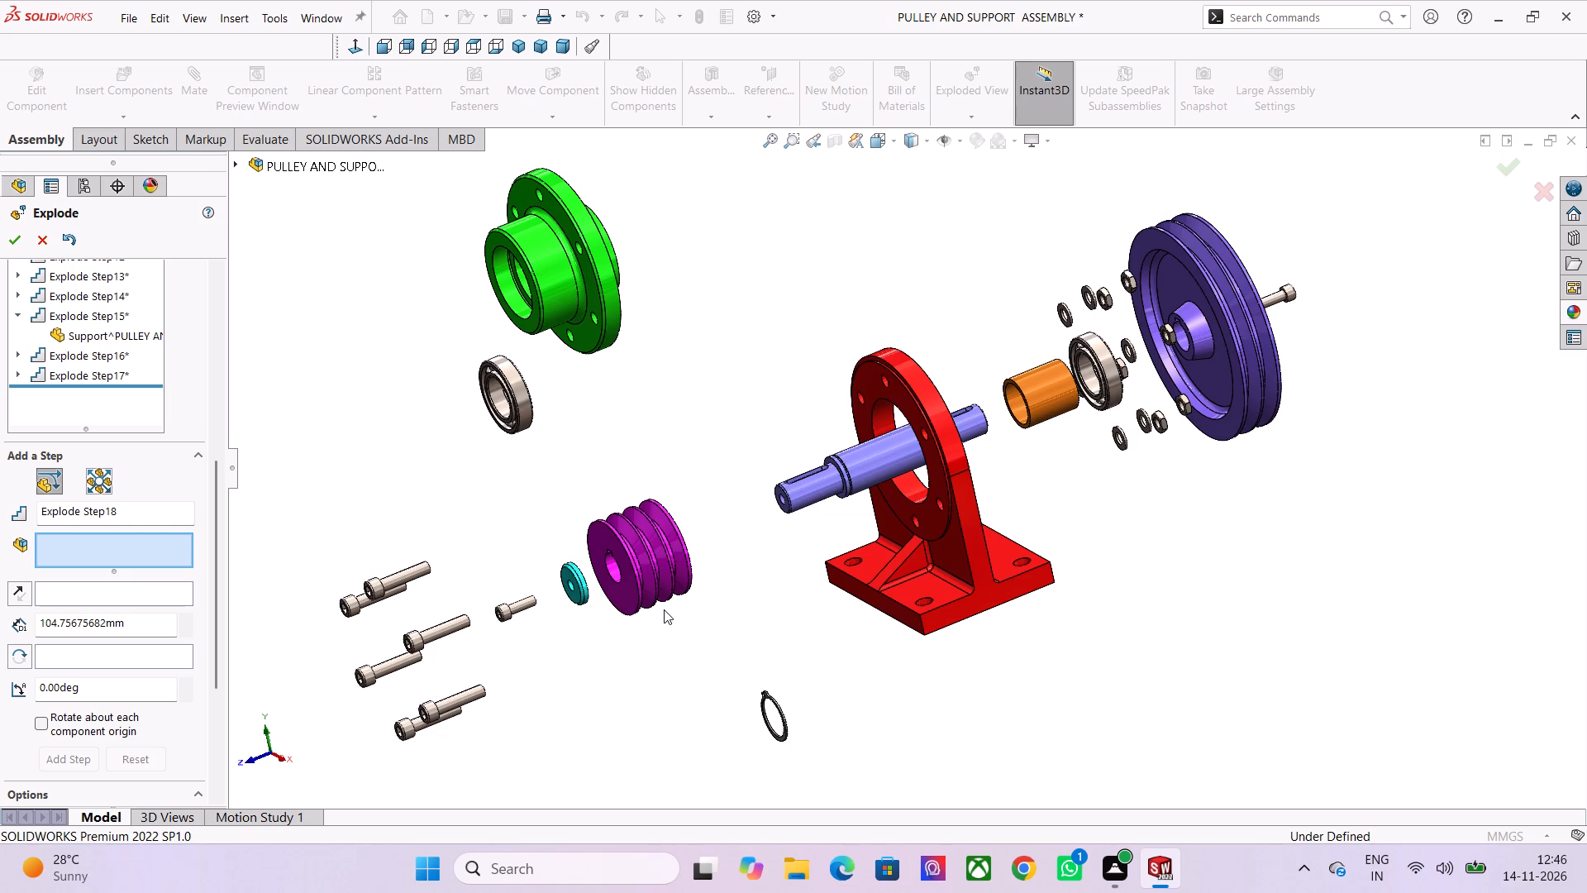
{"action": "scroll", "coordinate": [664, 609], "scroll_direction": "up", "scroll_amount": 1}
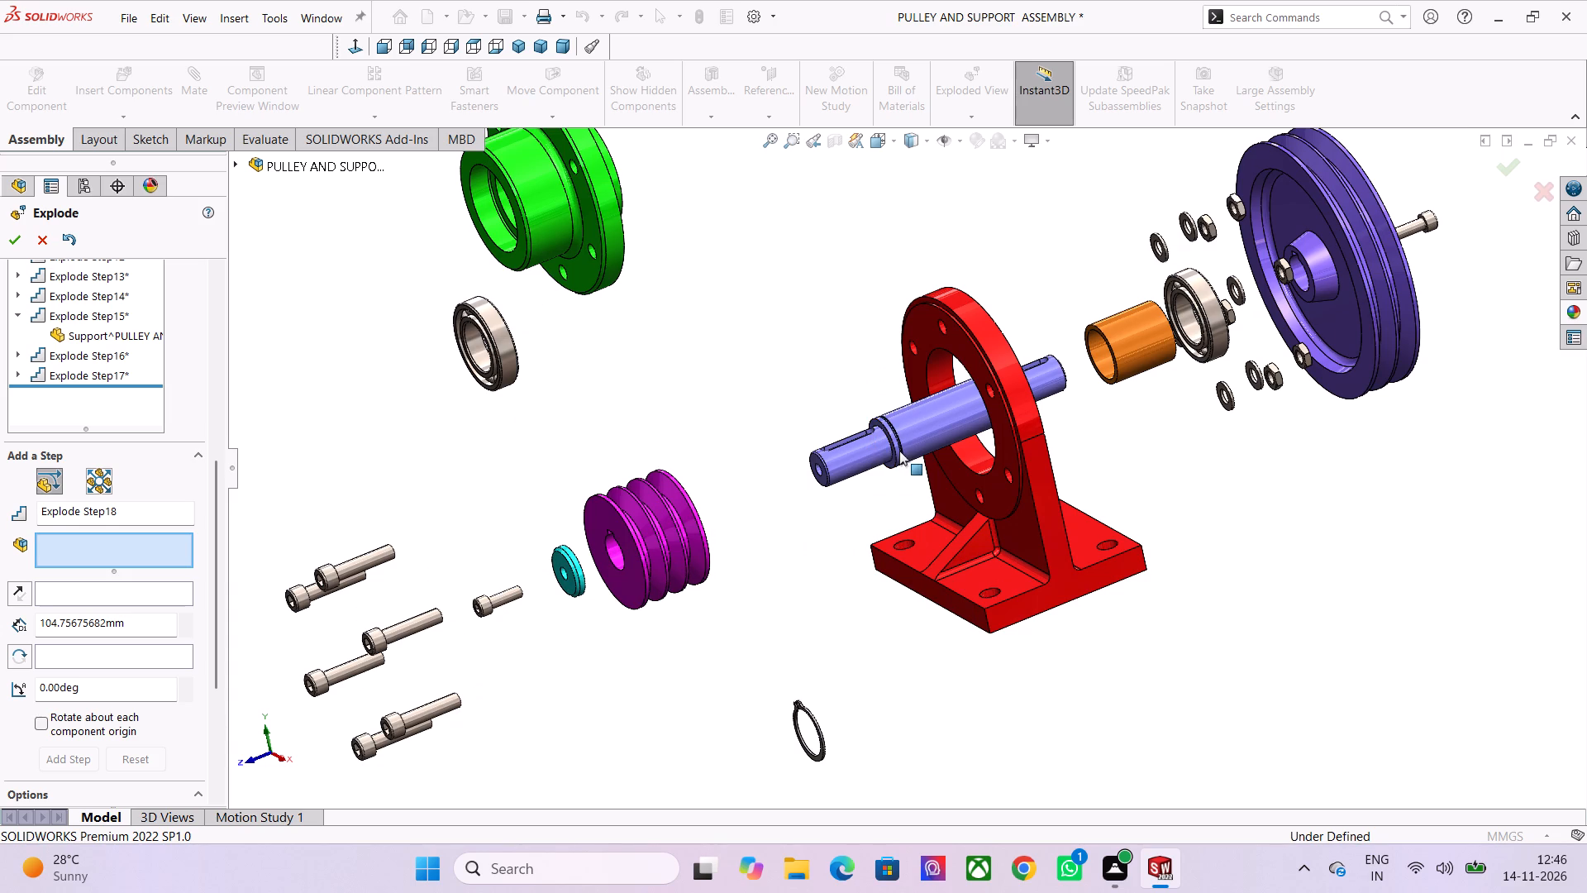
{"action": "left_click", "coordinate": [918, 433]}
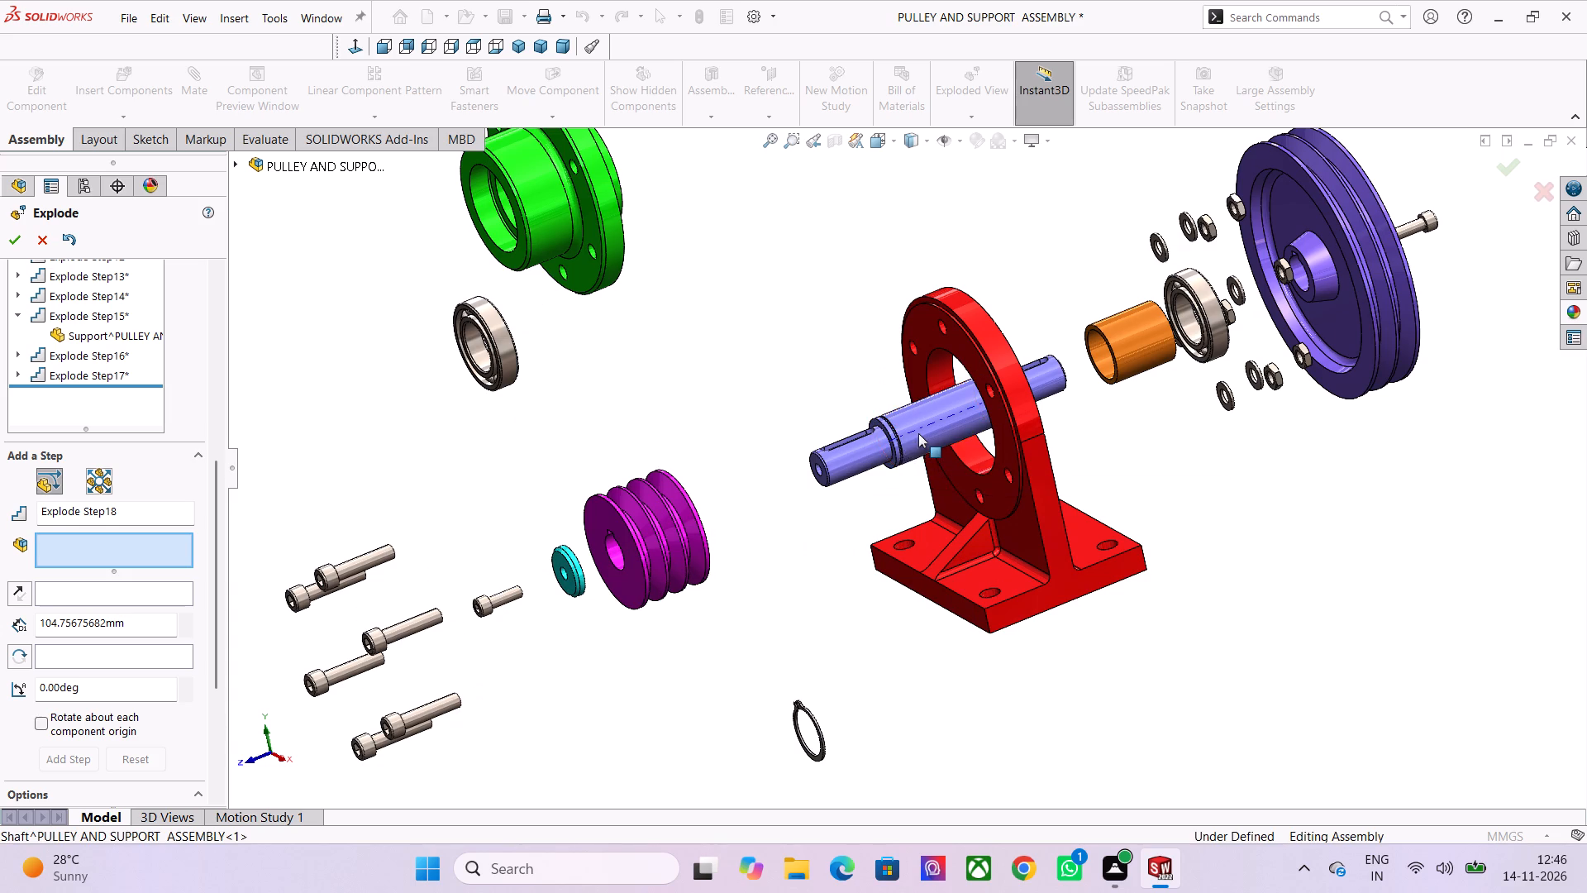
{"action": "left_click_drag", "start_coordinate": [844, 457], "coordinate": [768, 480]}
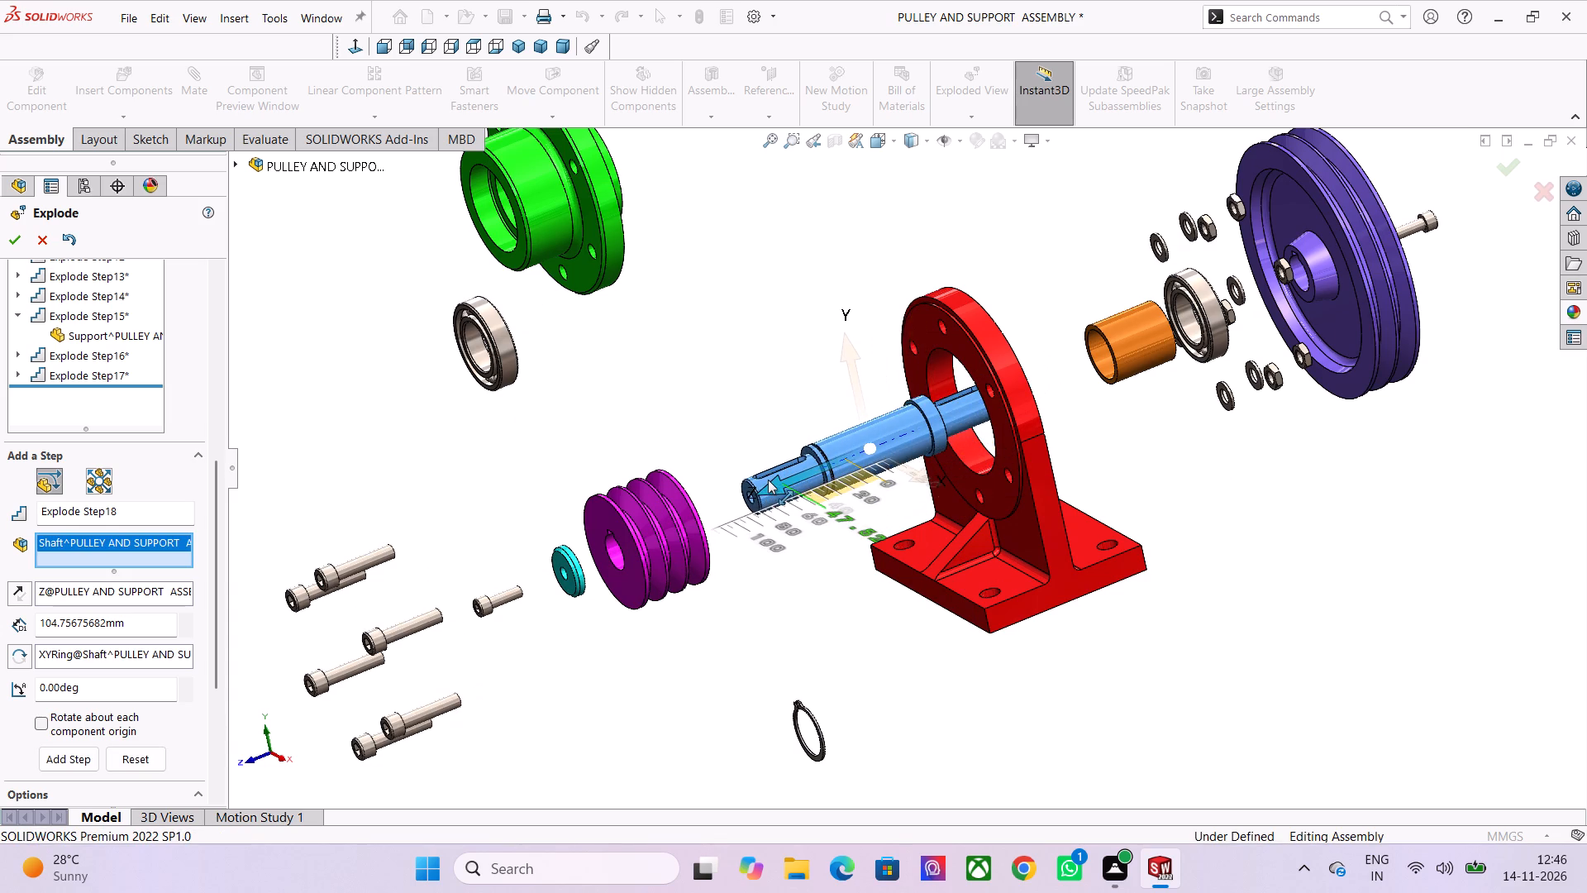
{"action": "left_click_drag", "start_coordinate": [768, 480], "coordinate": [722, 489]}
{"action": "middle_click_drag", "start_coordinate": [913, 669], "coordinate": [872, 659]}
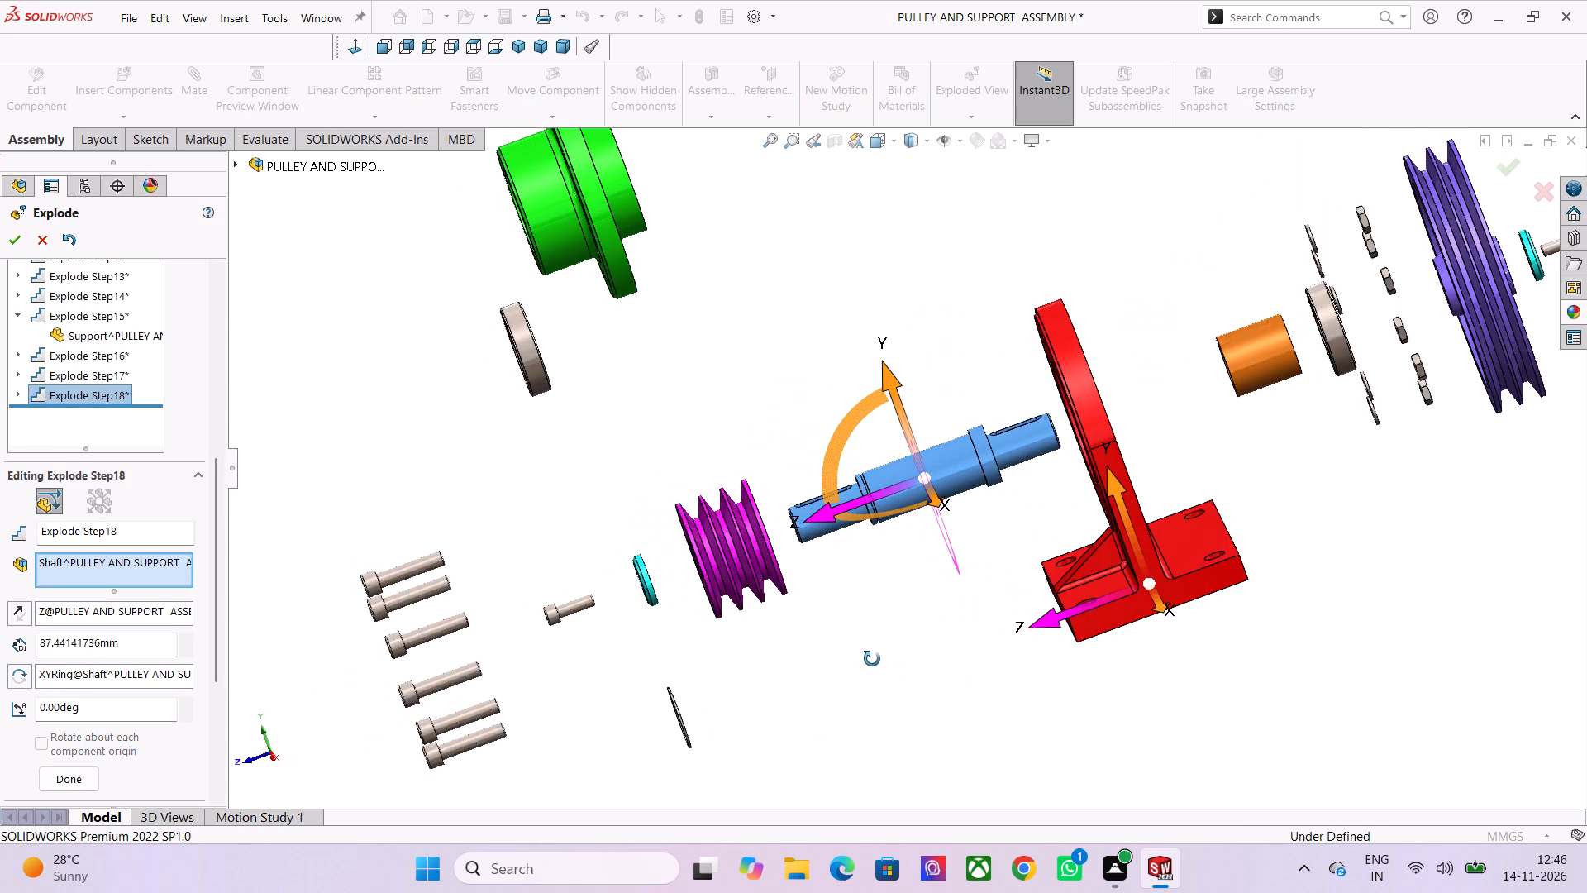
{"action": "middle_click_drag", "start_coordinate": [872, 659], "coordinate": [874, 681]}
{"action": "left_click_drag", "start_coordinate": [817, 484], "coordinate": [796, 489]}
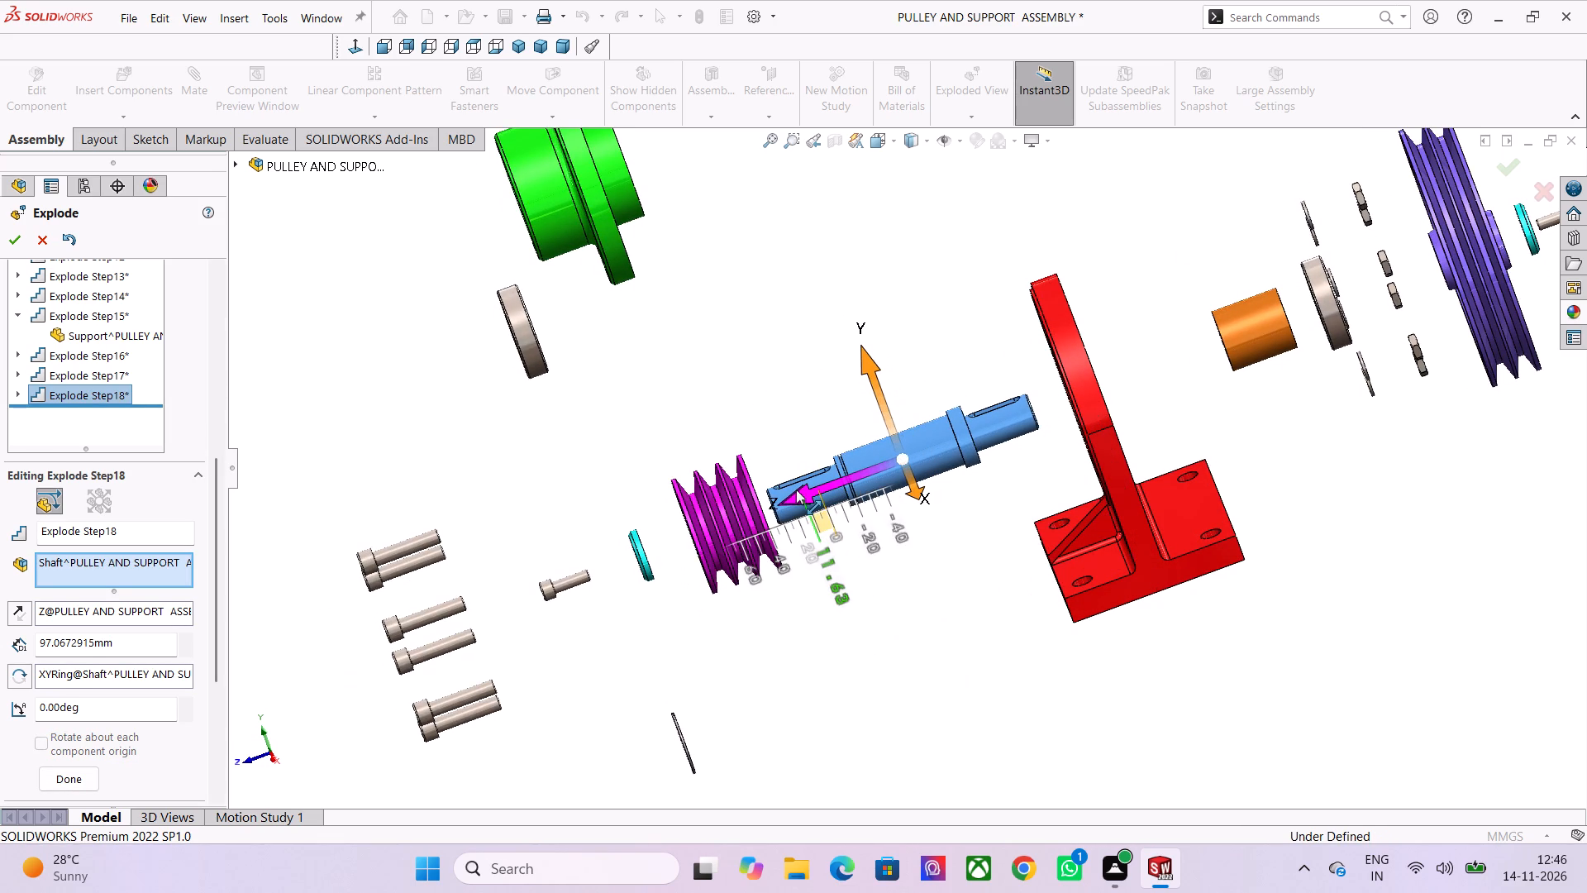
{"action": "left_click_drag", "start_coordinate": [796, 489], "coordinate": [808, 486]}
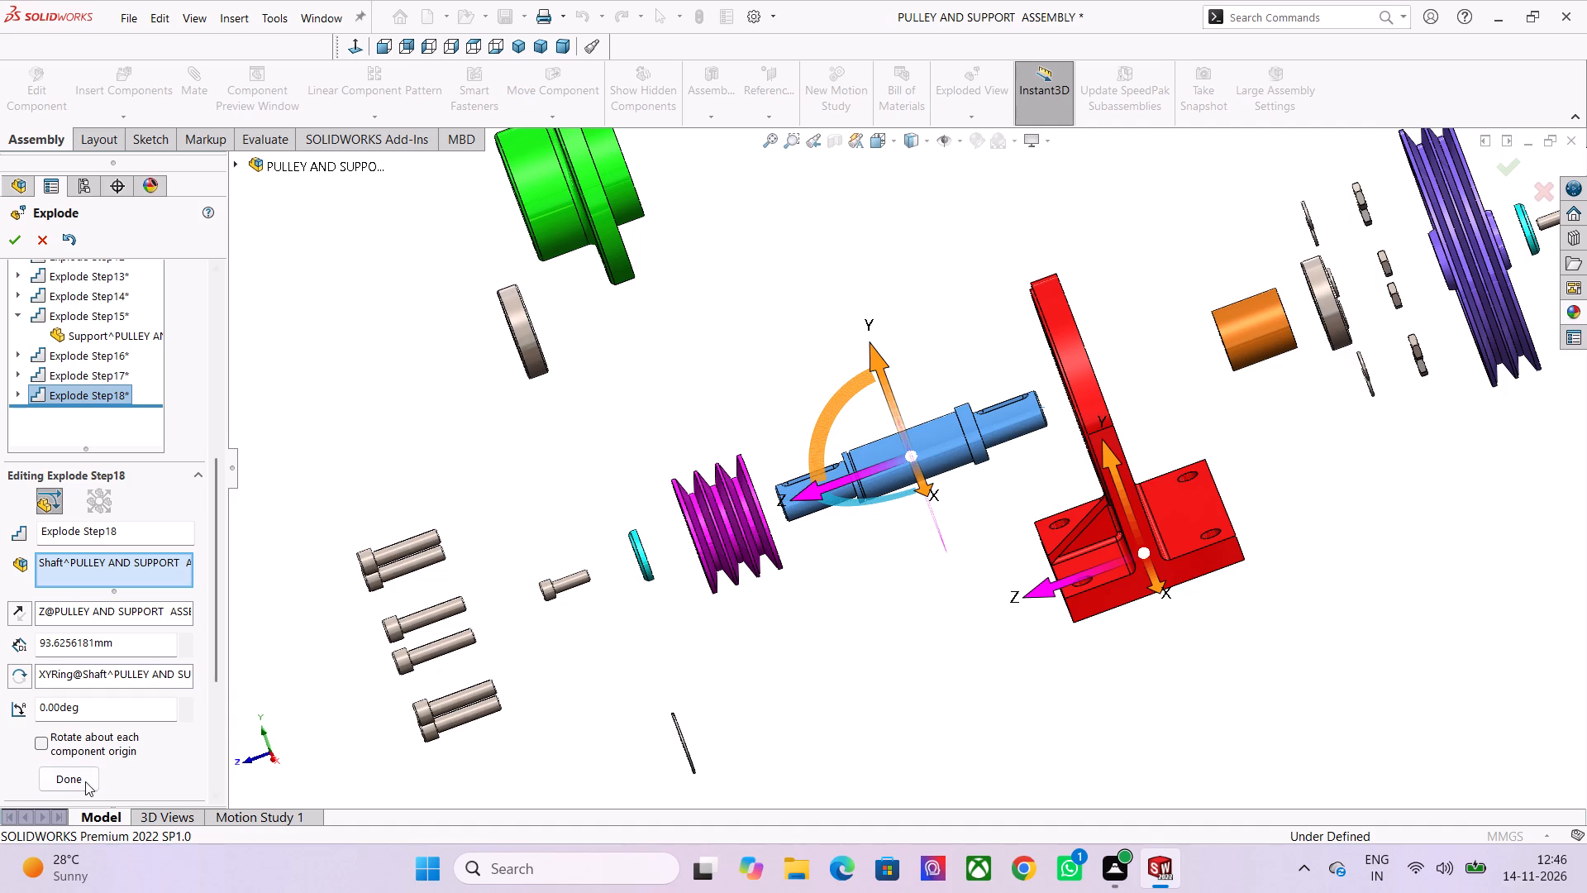
{"action": "left_click", "coordinate": [81, 777]}
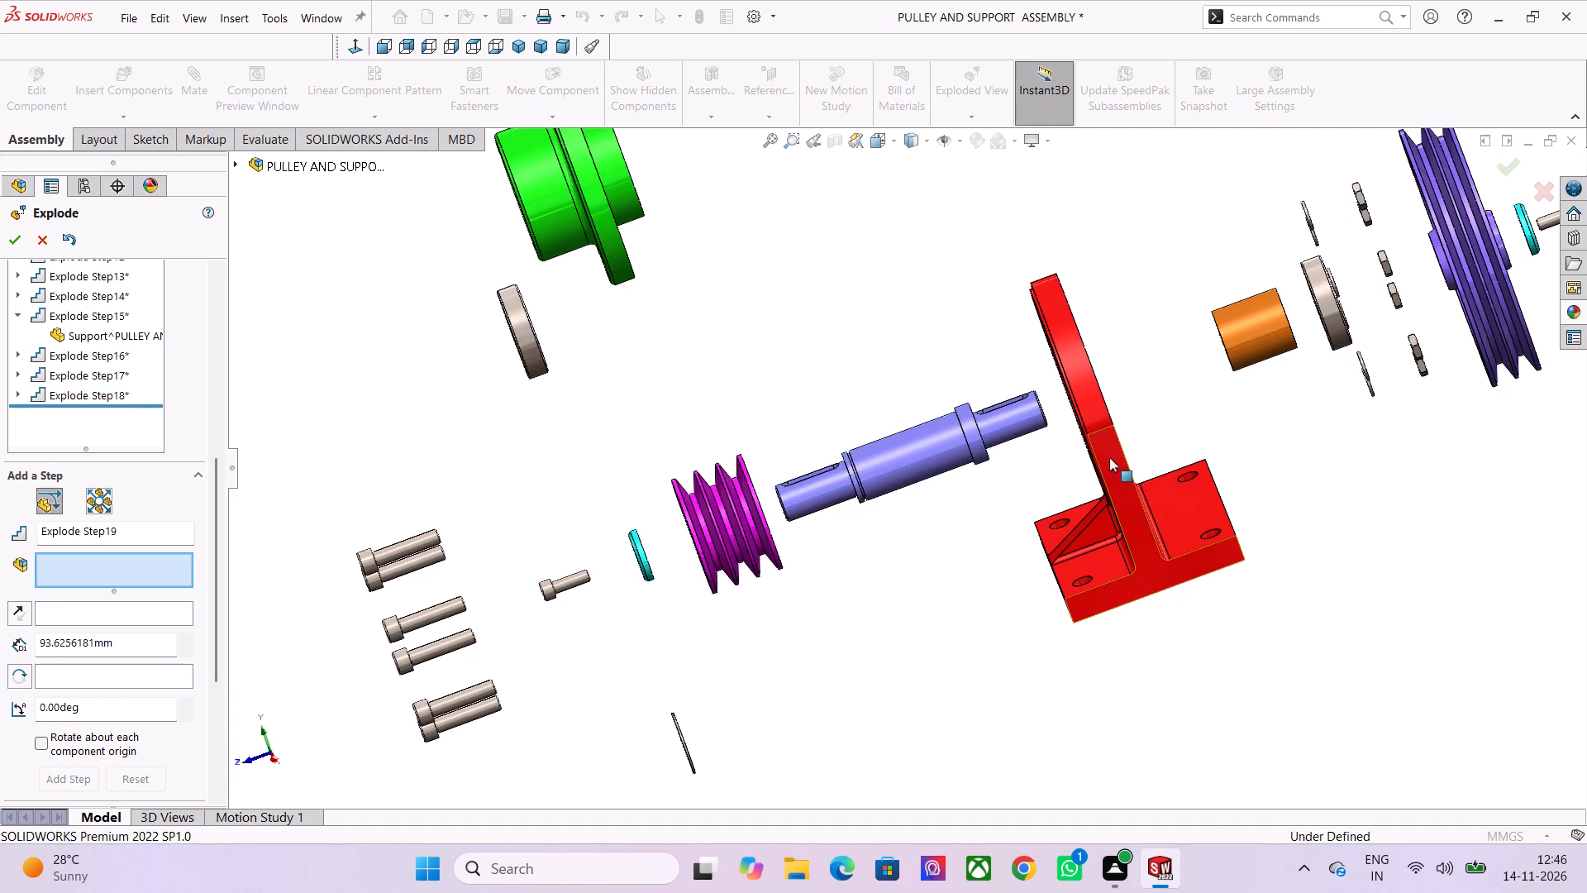
Explode the red base backward along Z by about 63.5 mm, away from the shaft towards the bush, and finish the step.
{"action": "left_click", "coordinate": [1109, 457]}
{"action": "left_click_drag", "start_coordinate": [992, 452], "coordinate": [1046, 446]}
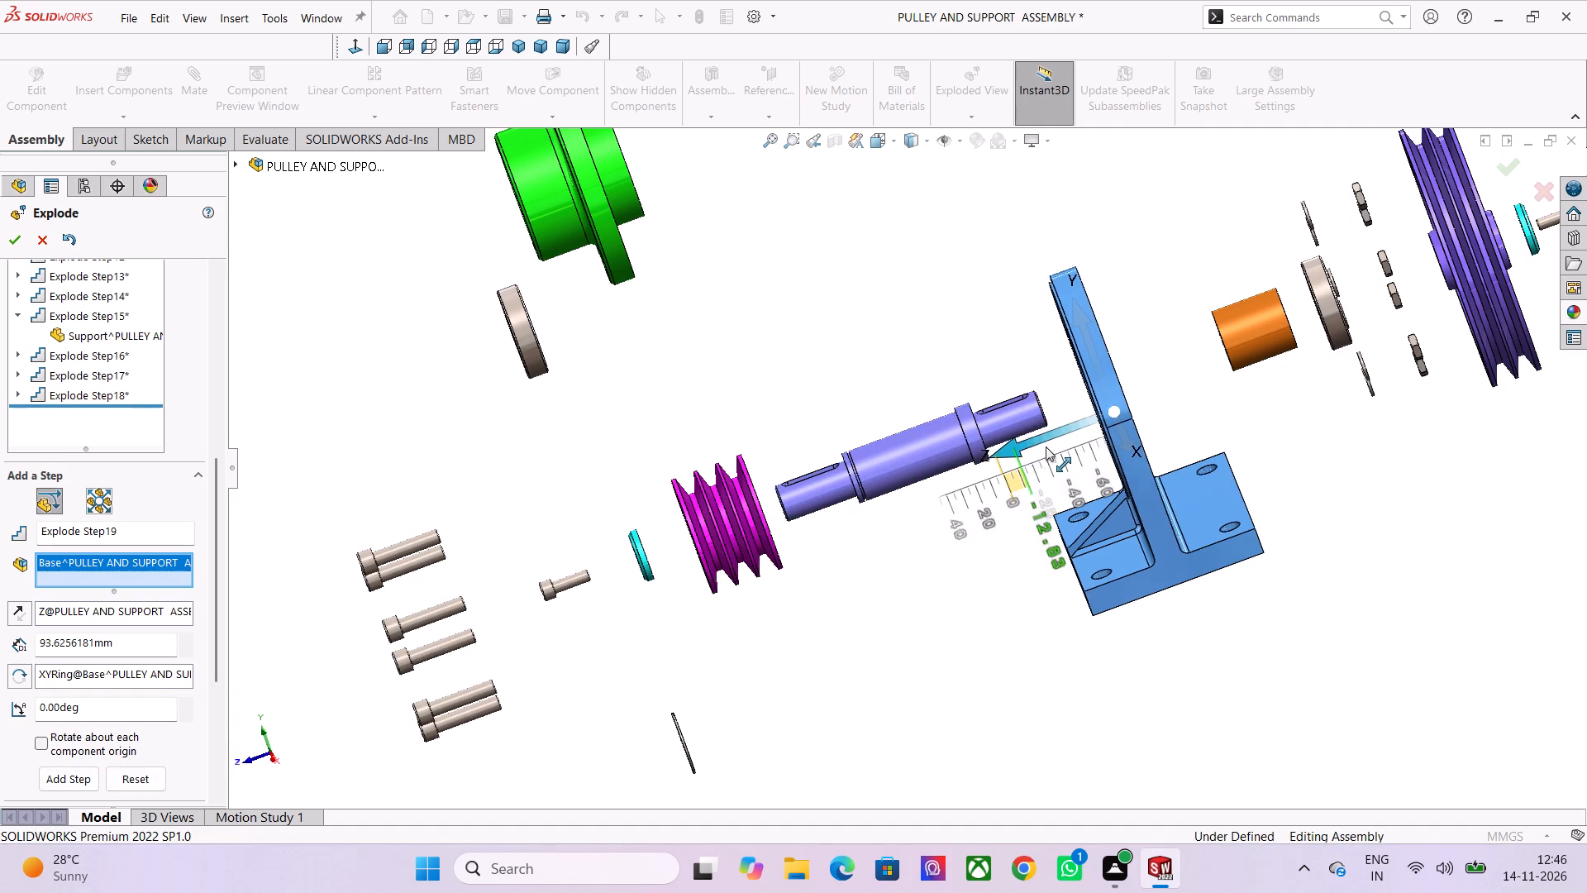
{"action": "left_click_drag", "start_coordinate": [1046, 446], "coordinate": [1083, 446]}
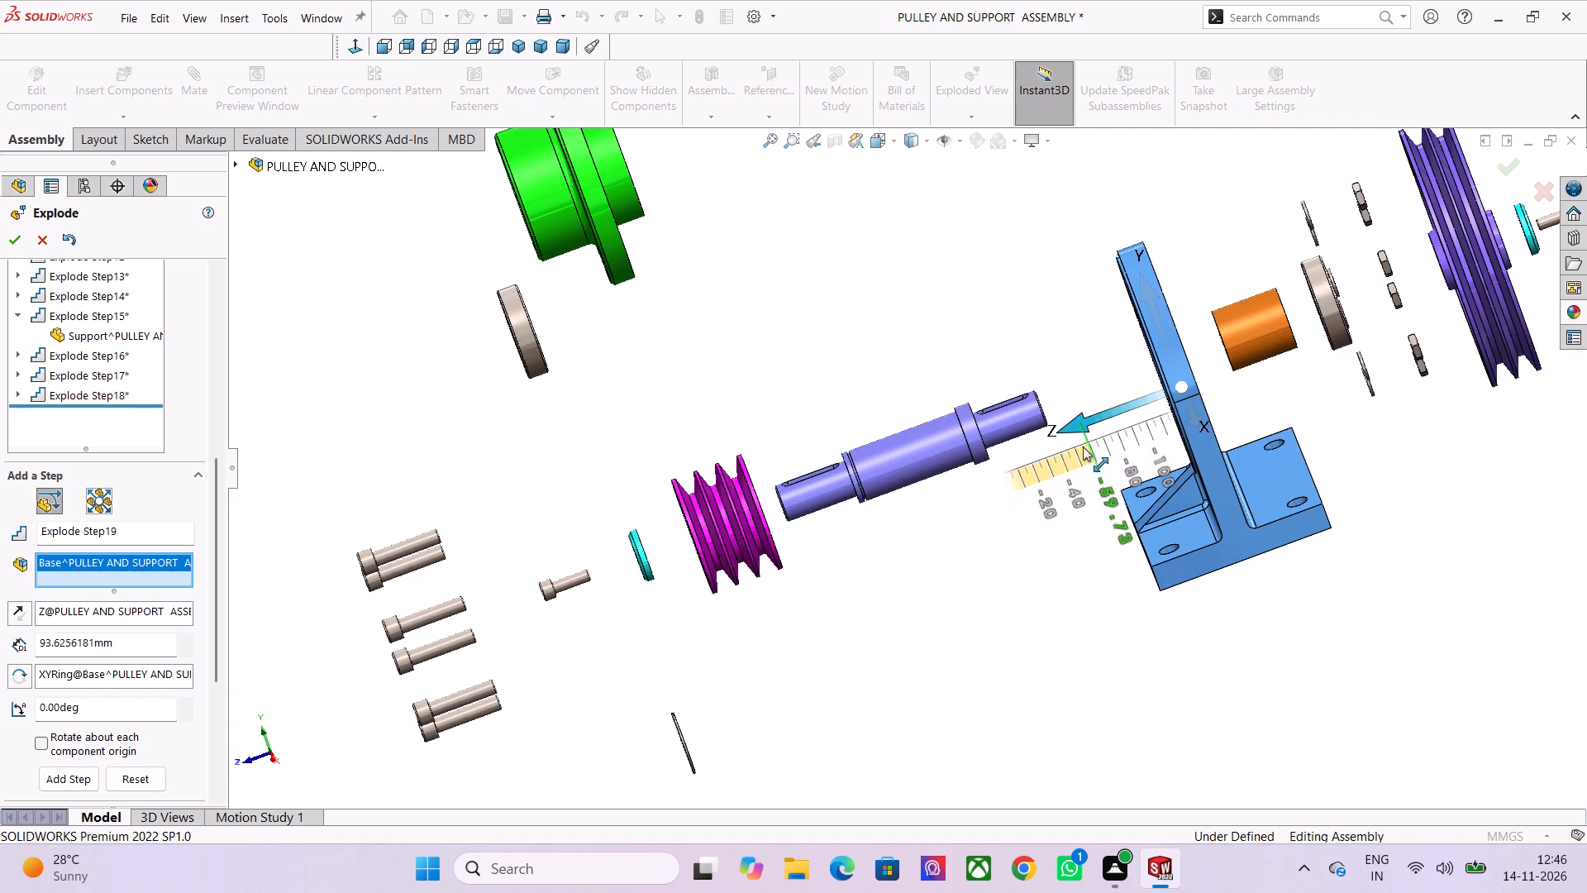
{"action": "left_click_drag", "start_coordinate": [1083, 446], "coordinate": [1093, 447]}
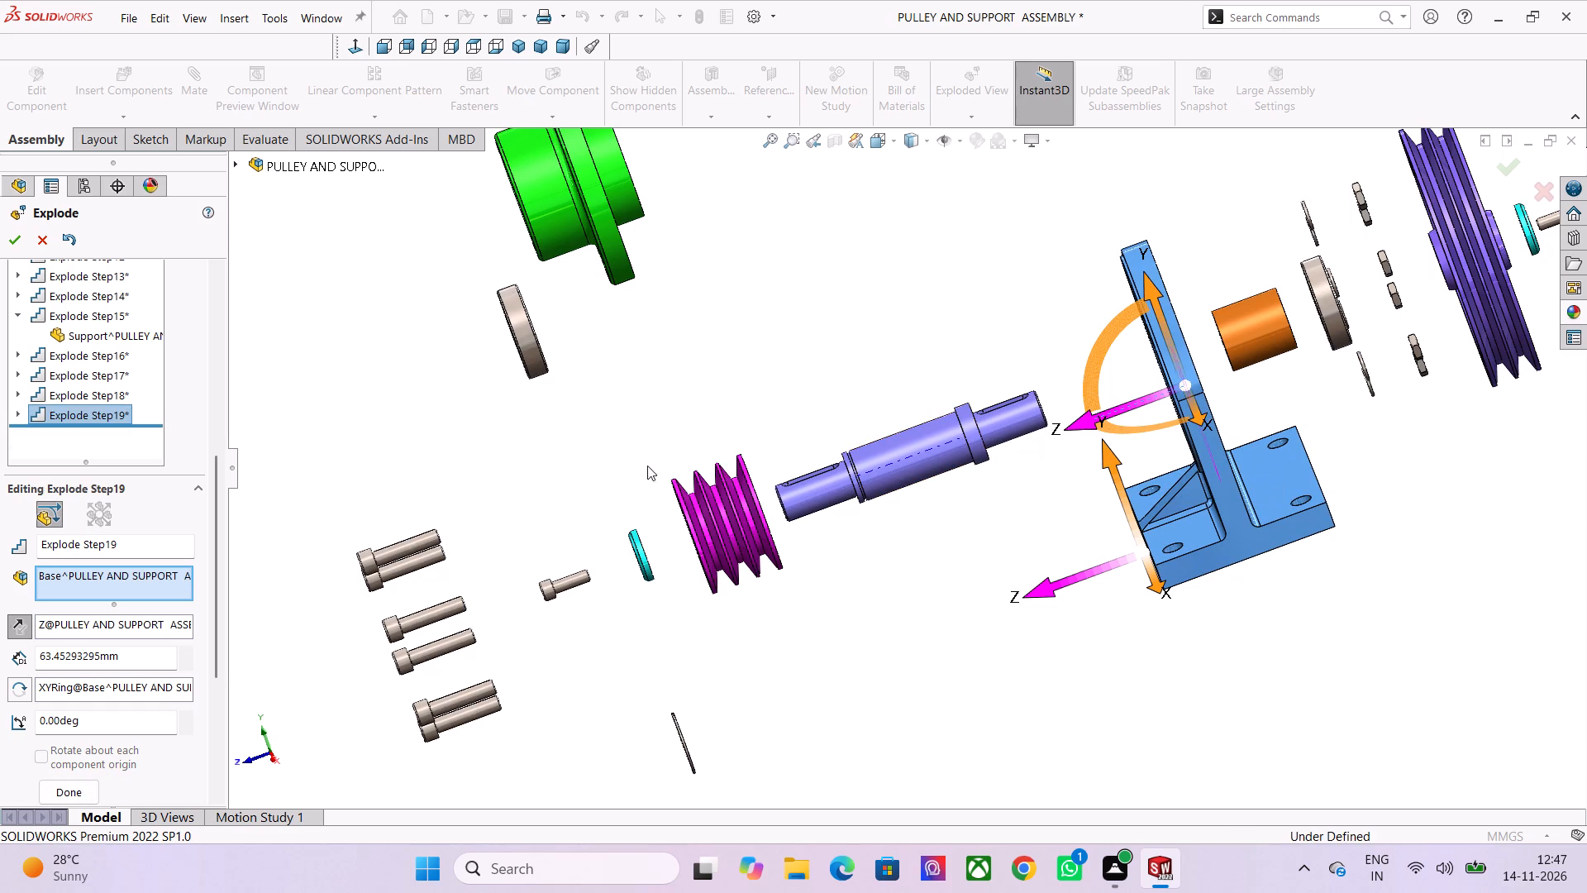
{"action": "left_click", "coordinate": [82, 789]}
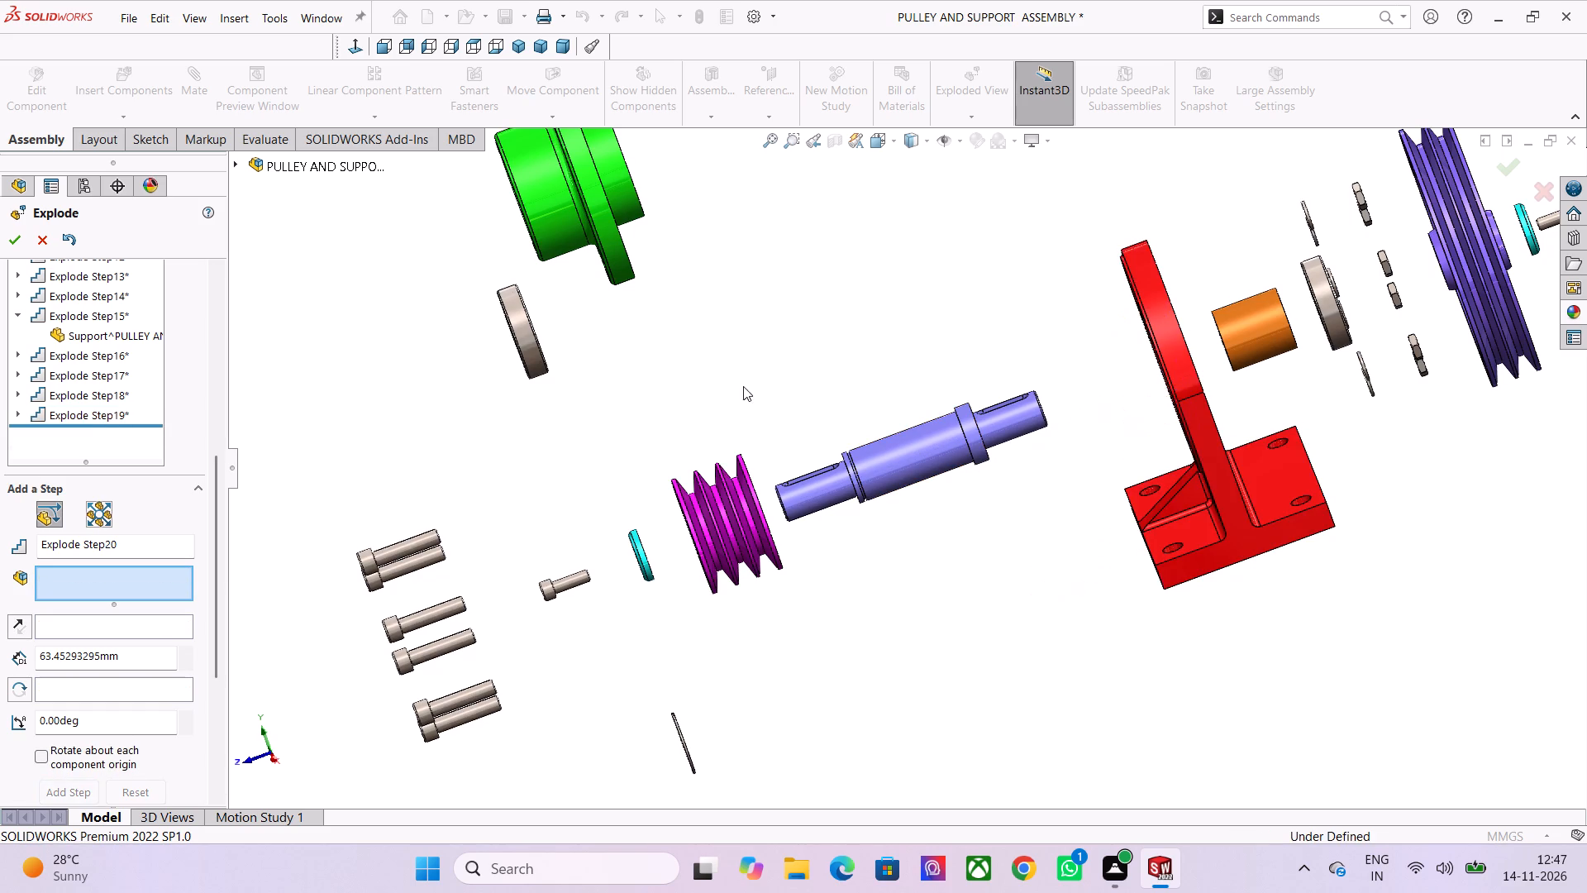
Explode the shaft upward along Y by about 264.6 mm, in line with the raised green support, and finish the step.
{"action": "scroll", "coordinate": [743, 386], "scroll_direction": "down", "scroll_amount": 1}
{"action": "scroll", "coordinate": [889, 458], "scroll_direction": "down", "scroll_amount": 1}
{"action": "left_click", "coordinate": [894, 457]}
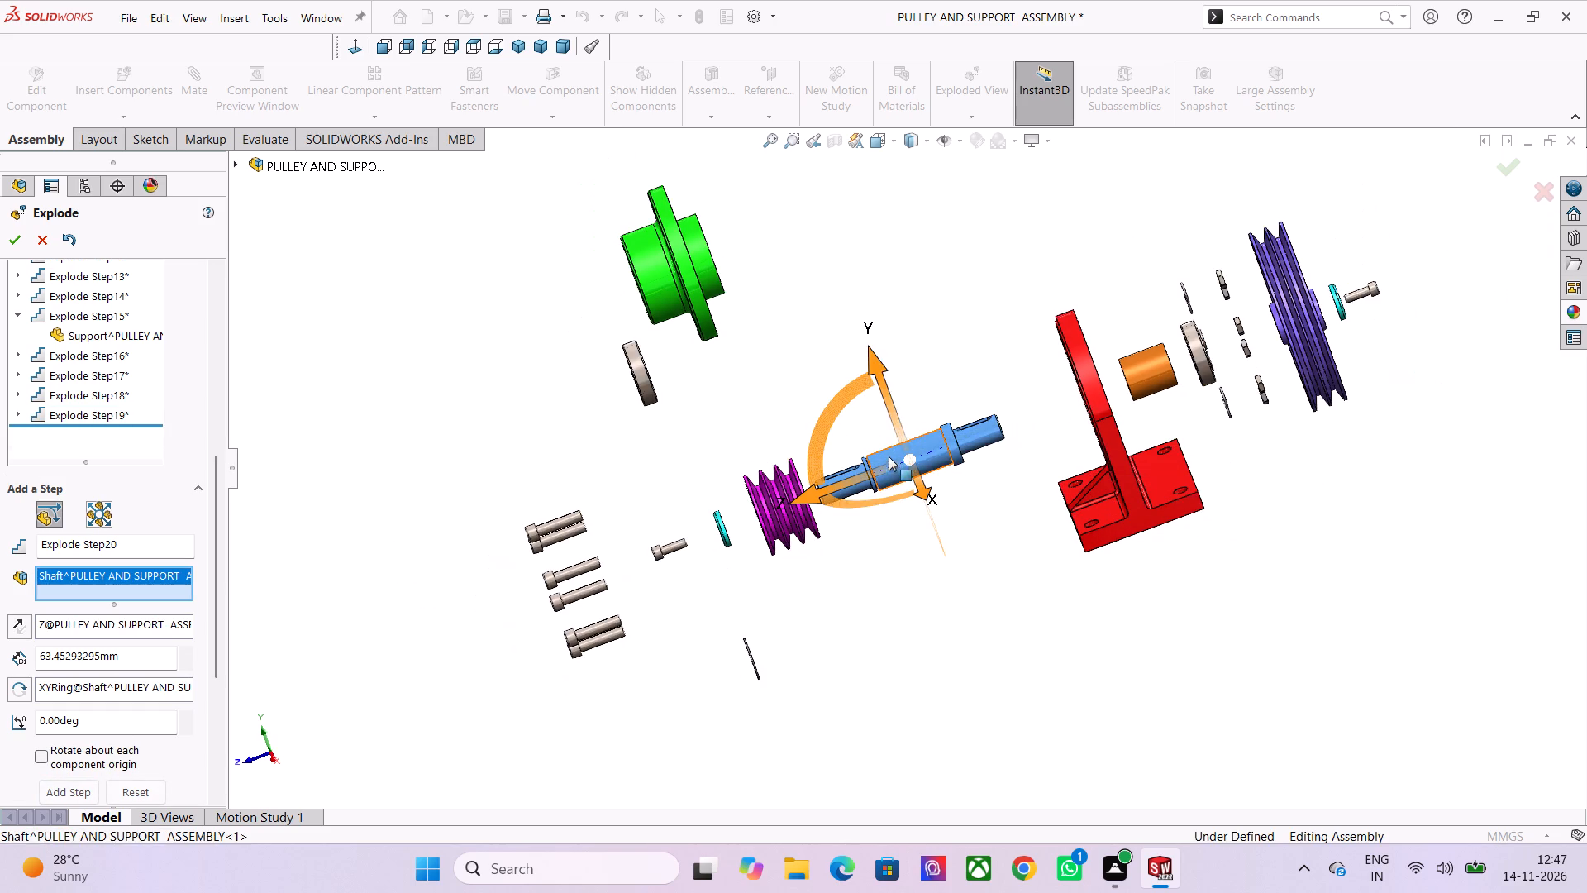
{"action": "left_click_drag", "start_coordinate": [877, 362], "coordinate": [869, 266]}
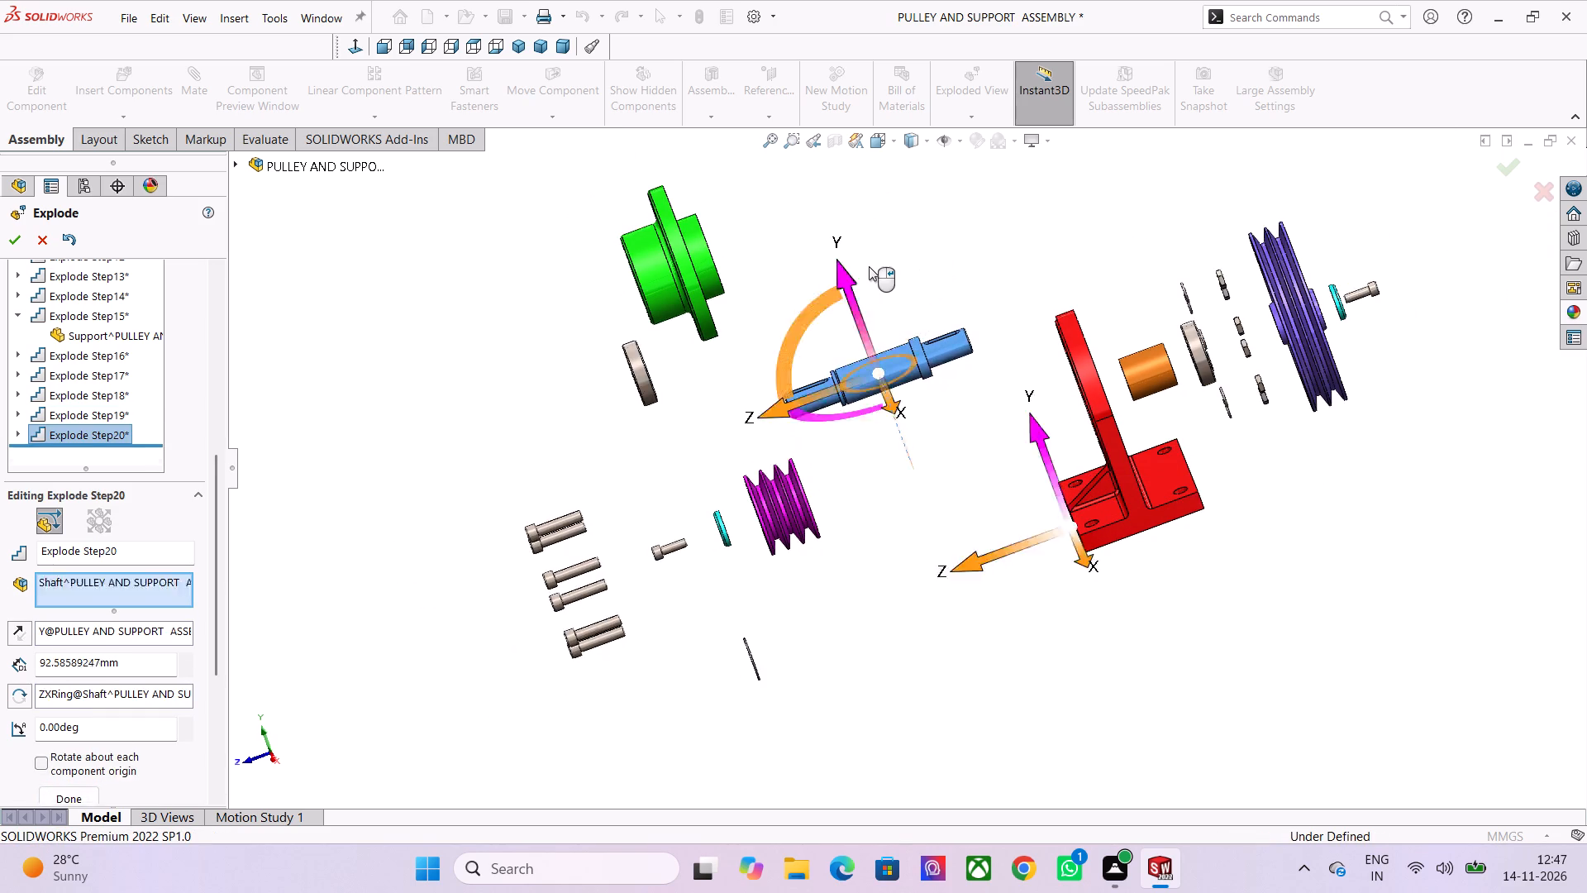
{"action": "scroll", "coordinate": [869, 266], "scroll_direction": "down", "scroll_amount": 3}
{"action": "left_click_drag", "start_coordinate": [860, 313], "coordinate": [865, 206]}
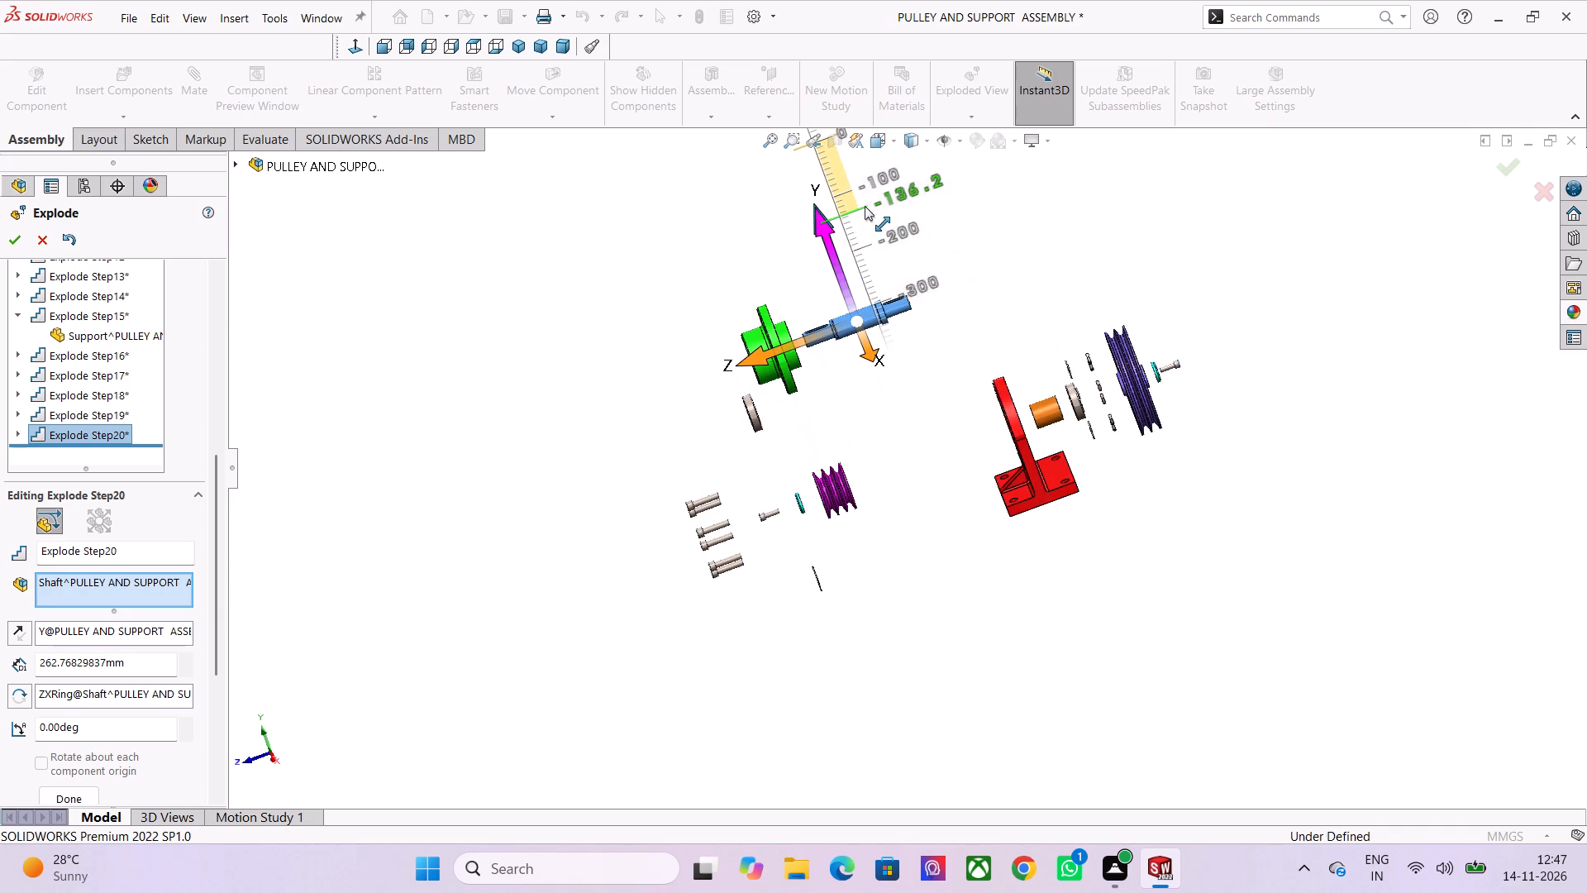
{"action": "left_click_drag", "start_coordinate": [865, 206], "coordinate": [861, 205]}
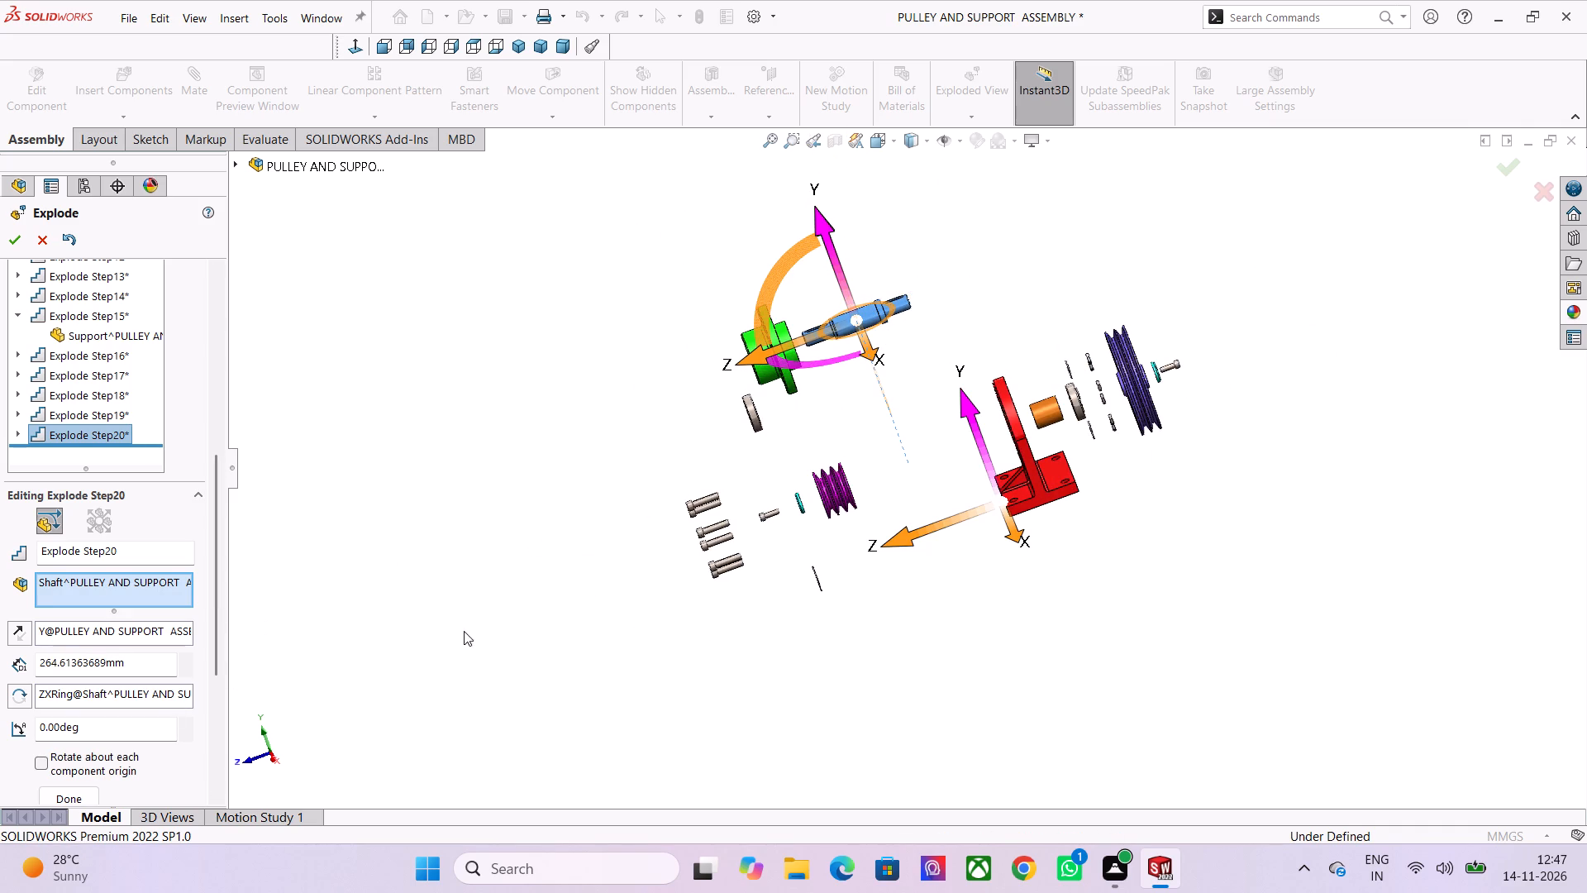
{"action": "scroll", "coordinate": [217, 652], "scroll_direction": "down", "scroll_amount": 1}
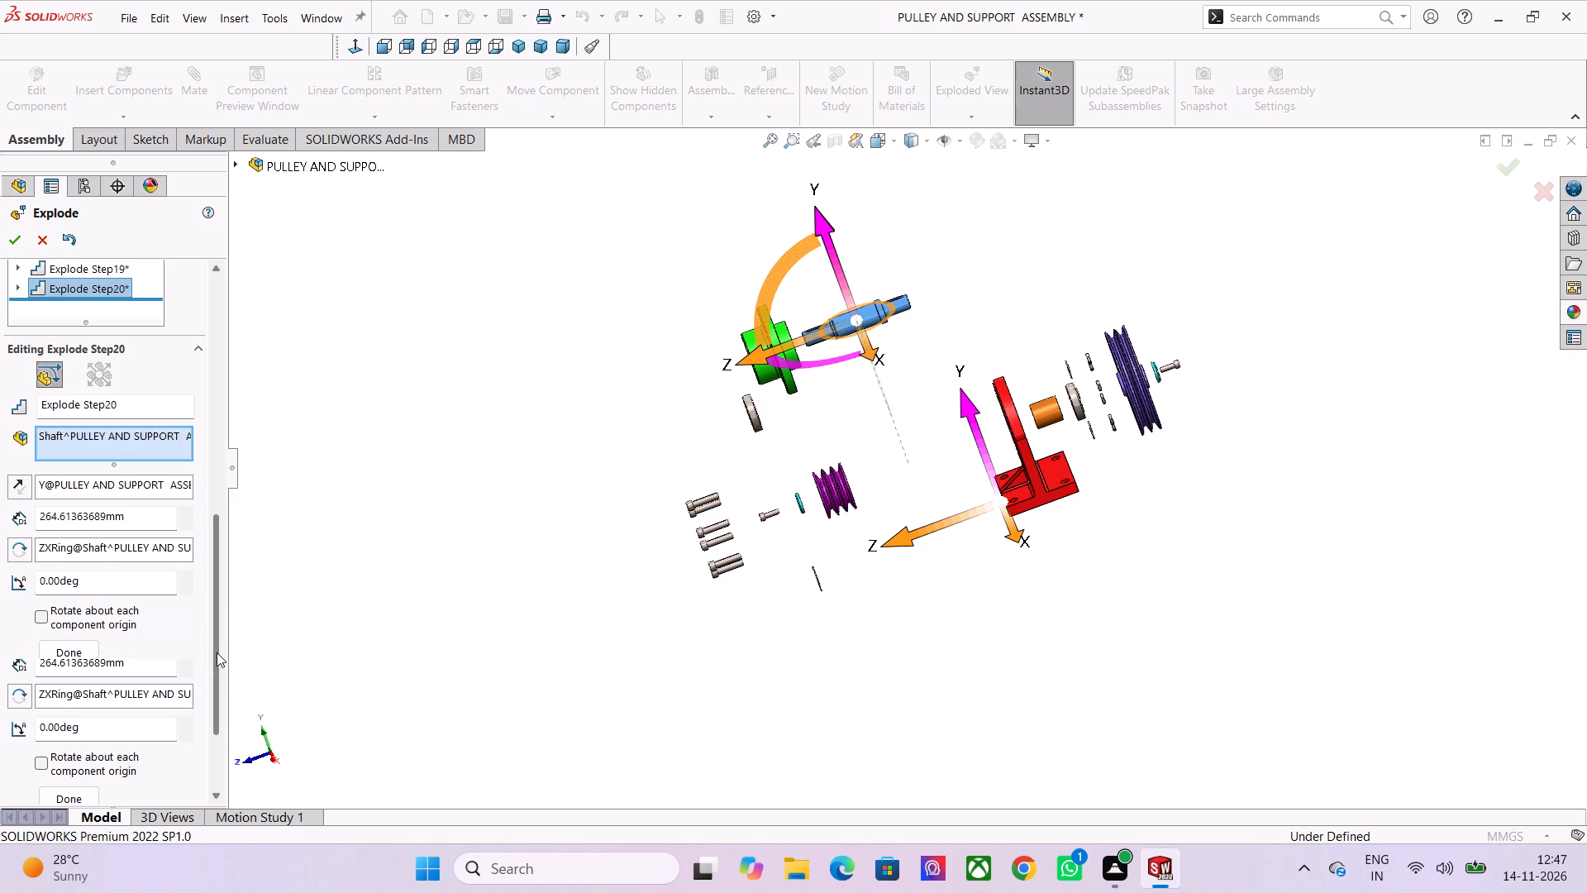
{"action": "left_click", "coordinate": [45, 656]}
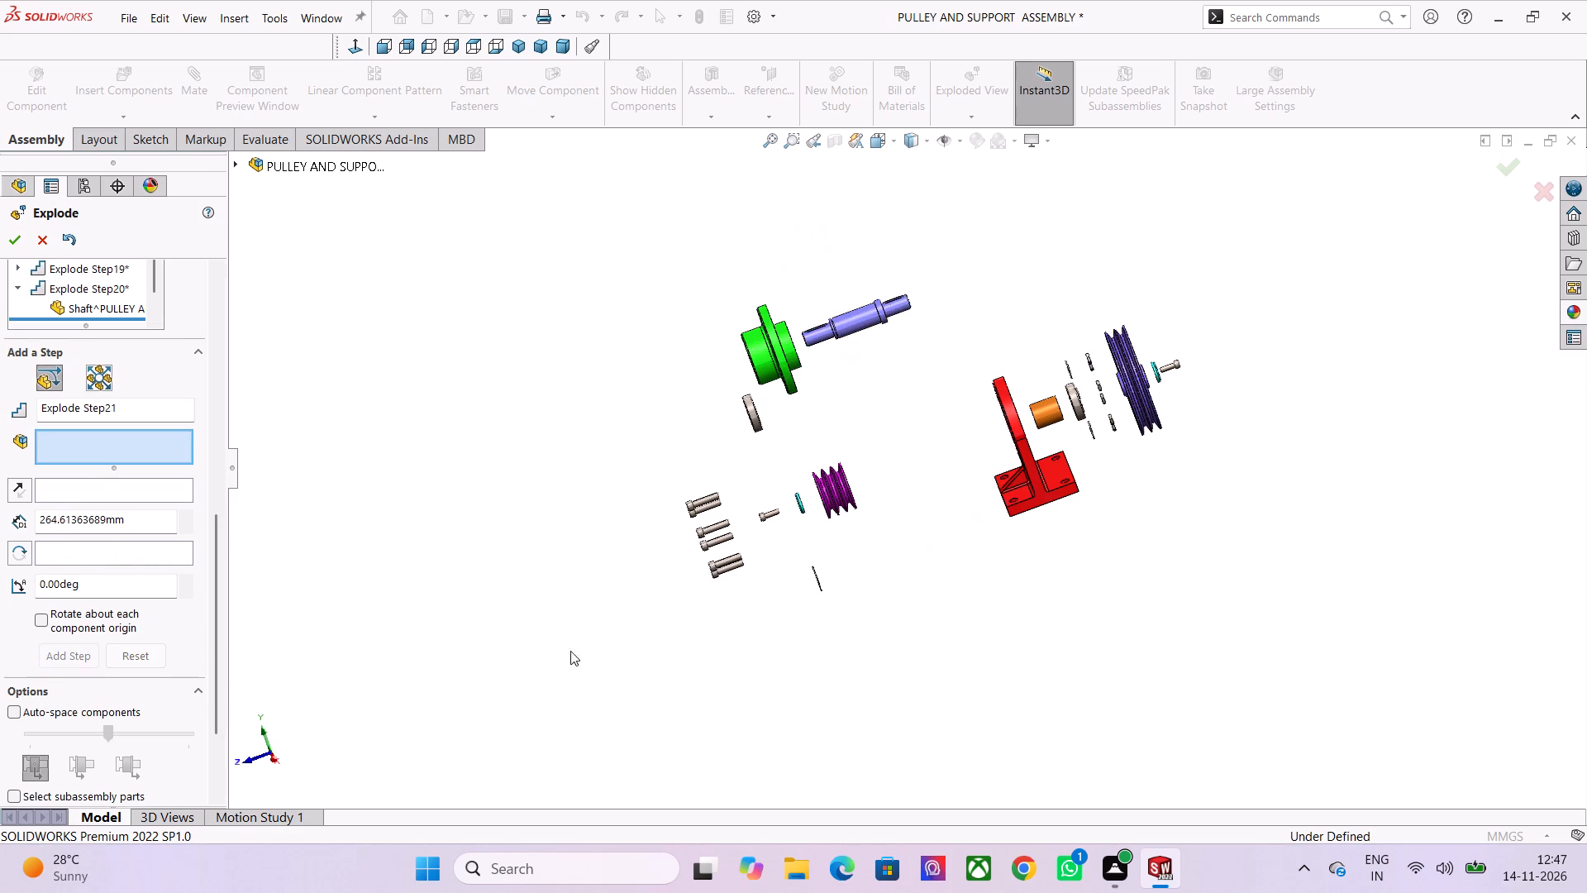
Accept the completed exploded view with the assembly in isometric orientation.
{"action": "scroll", "coordinate": [938, 331], "scroll_direction": "up", "scroll_amount": 2}
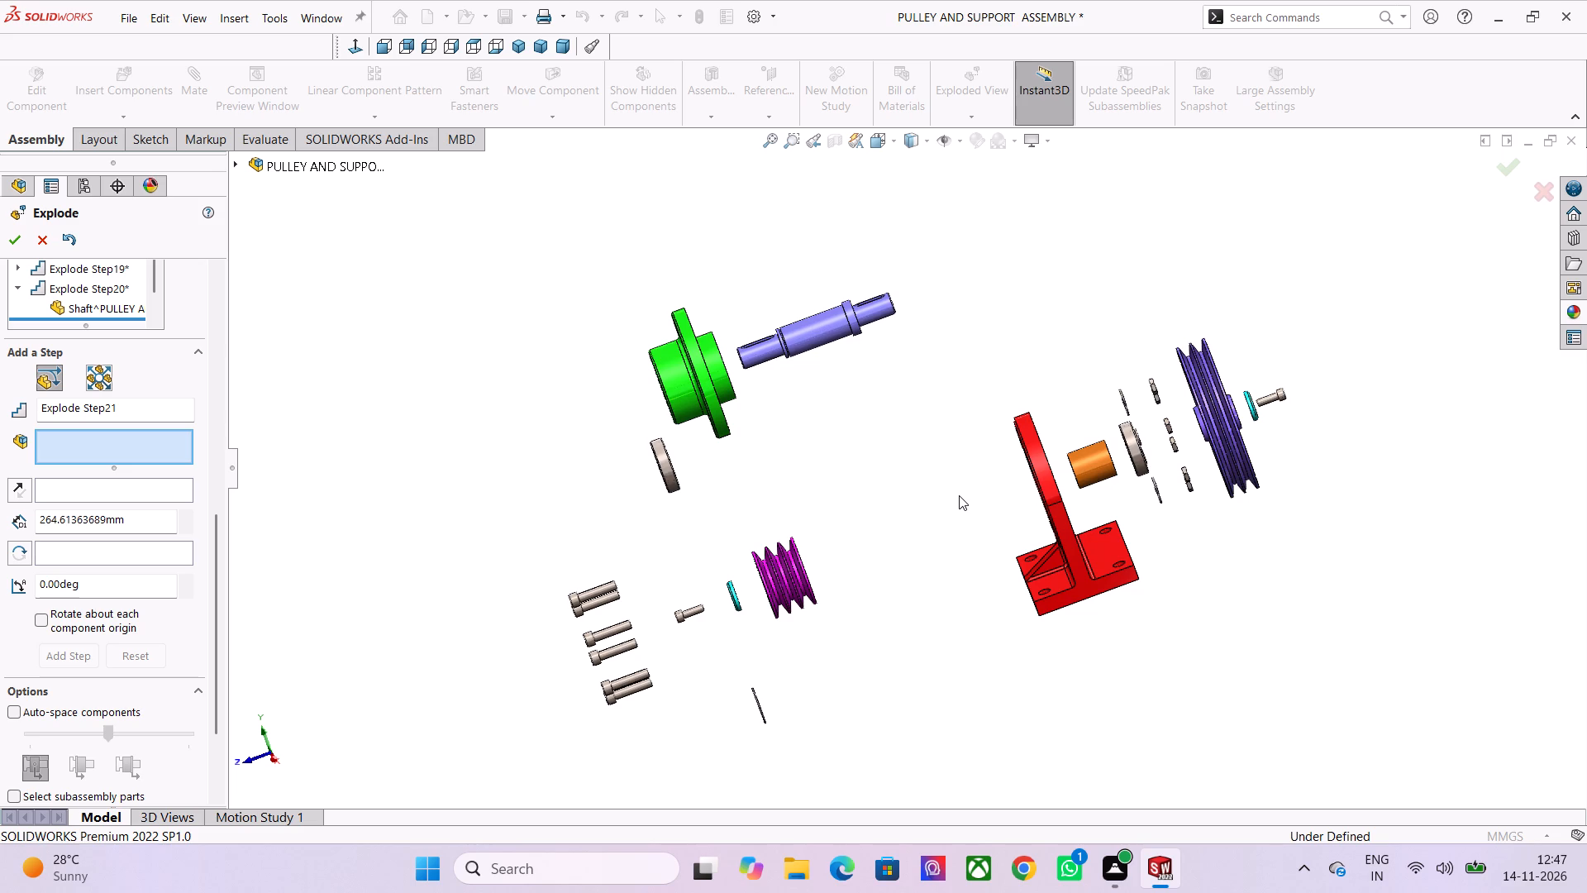
{"action": "left_click", "coordinate": [517, 41]}
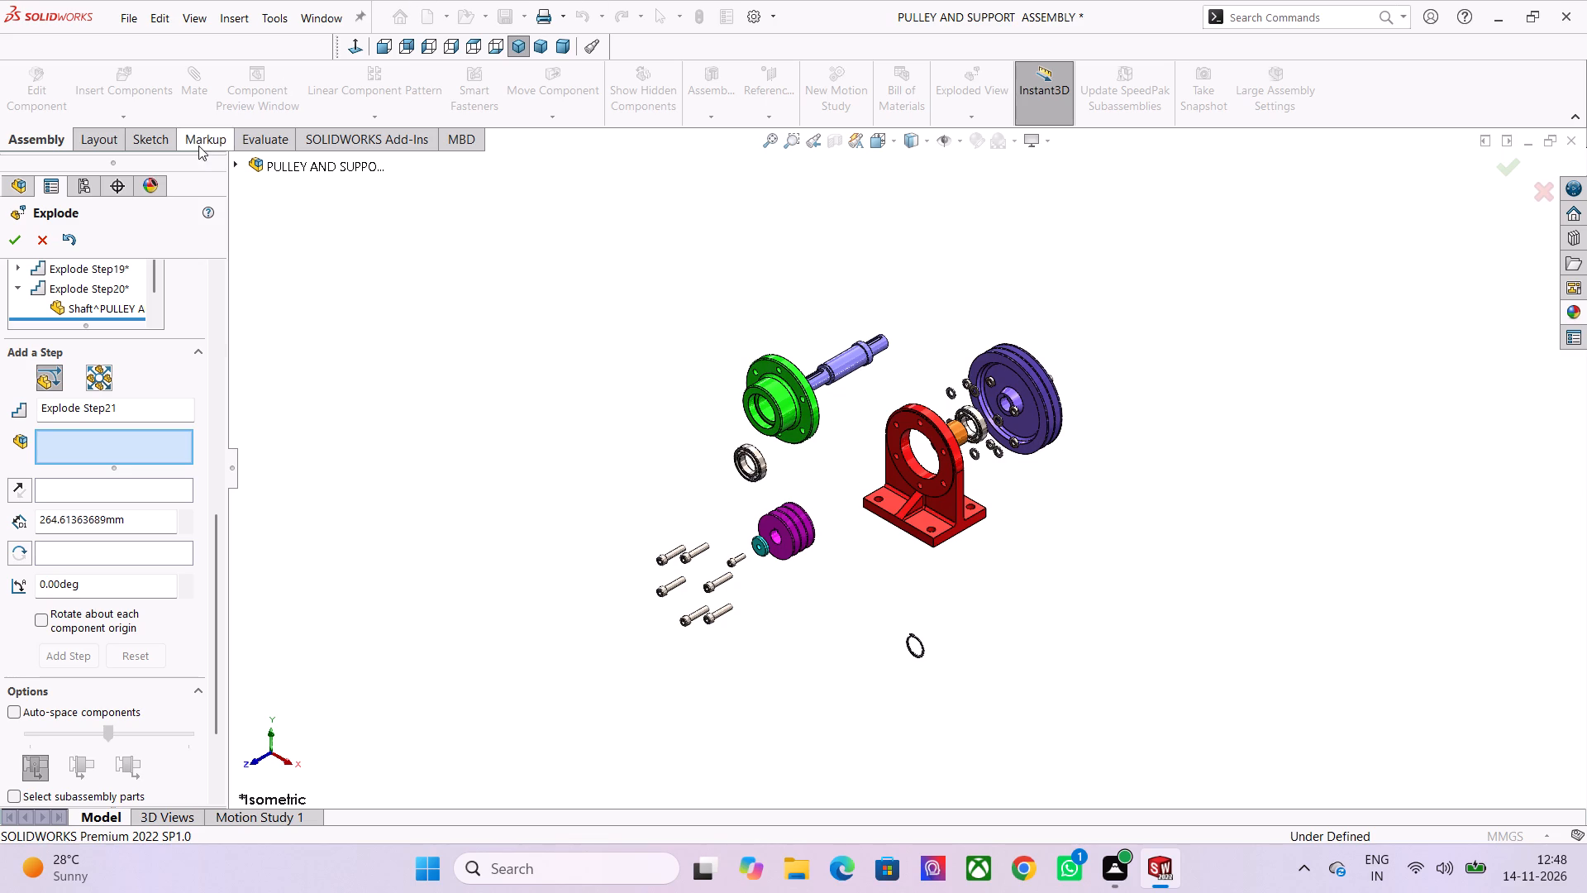
{"action": "left_click", "coordinate": [560, 51]}
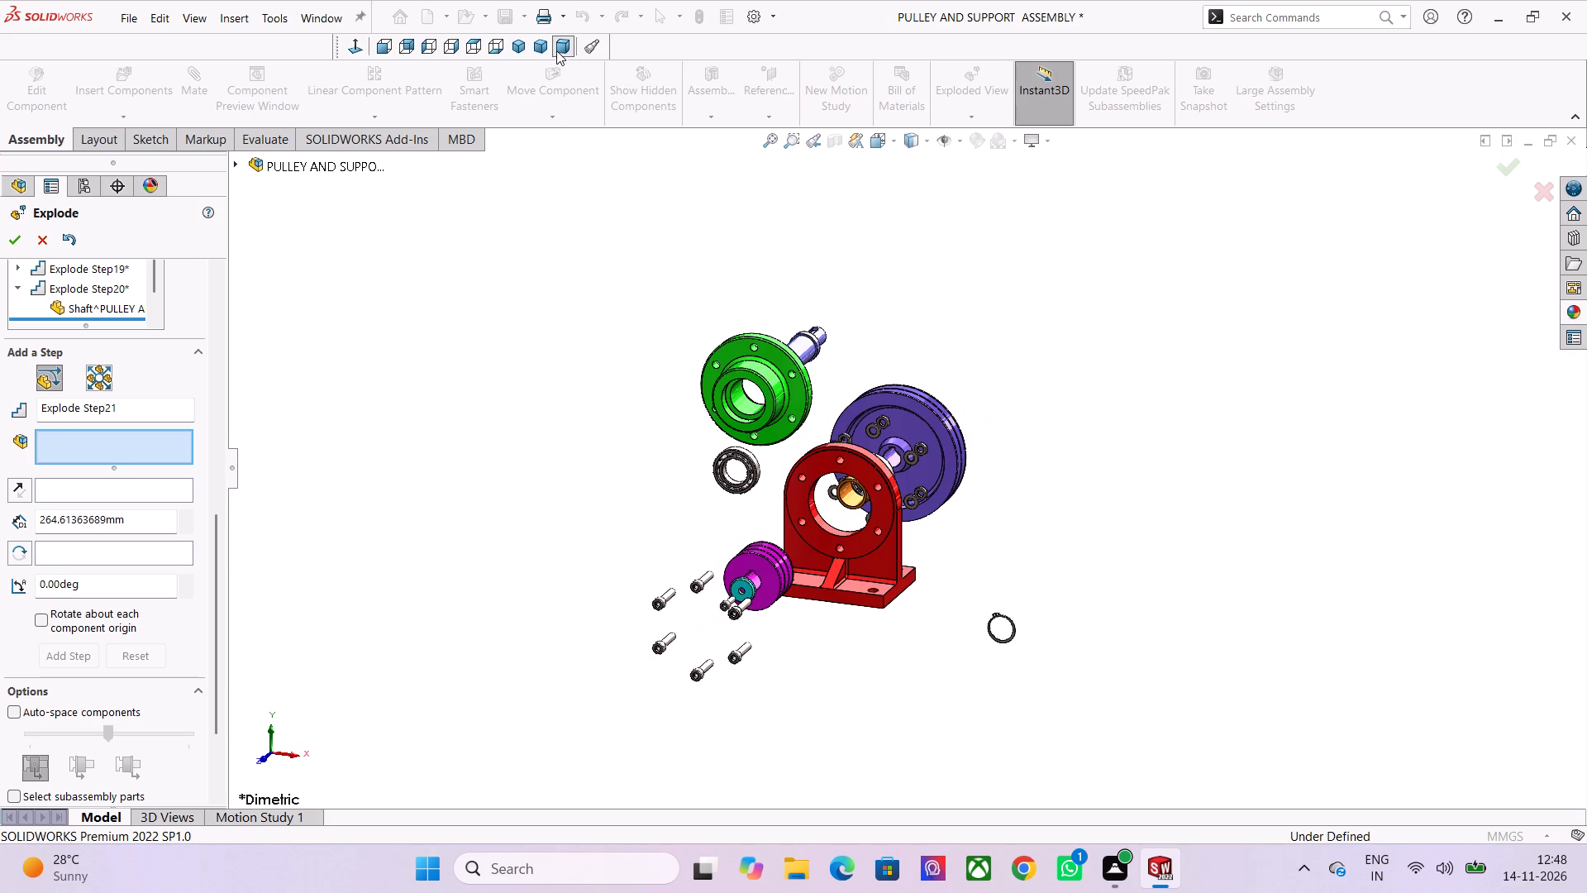
{"action": "left_click", "coordinate": [546, 48]}
{"action": "left_click", "coordinate": [524, 41]}
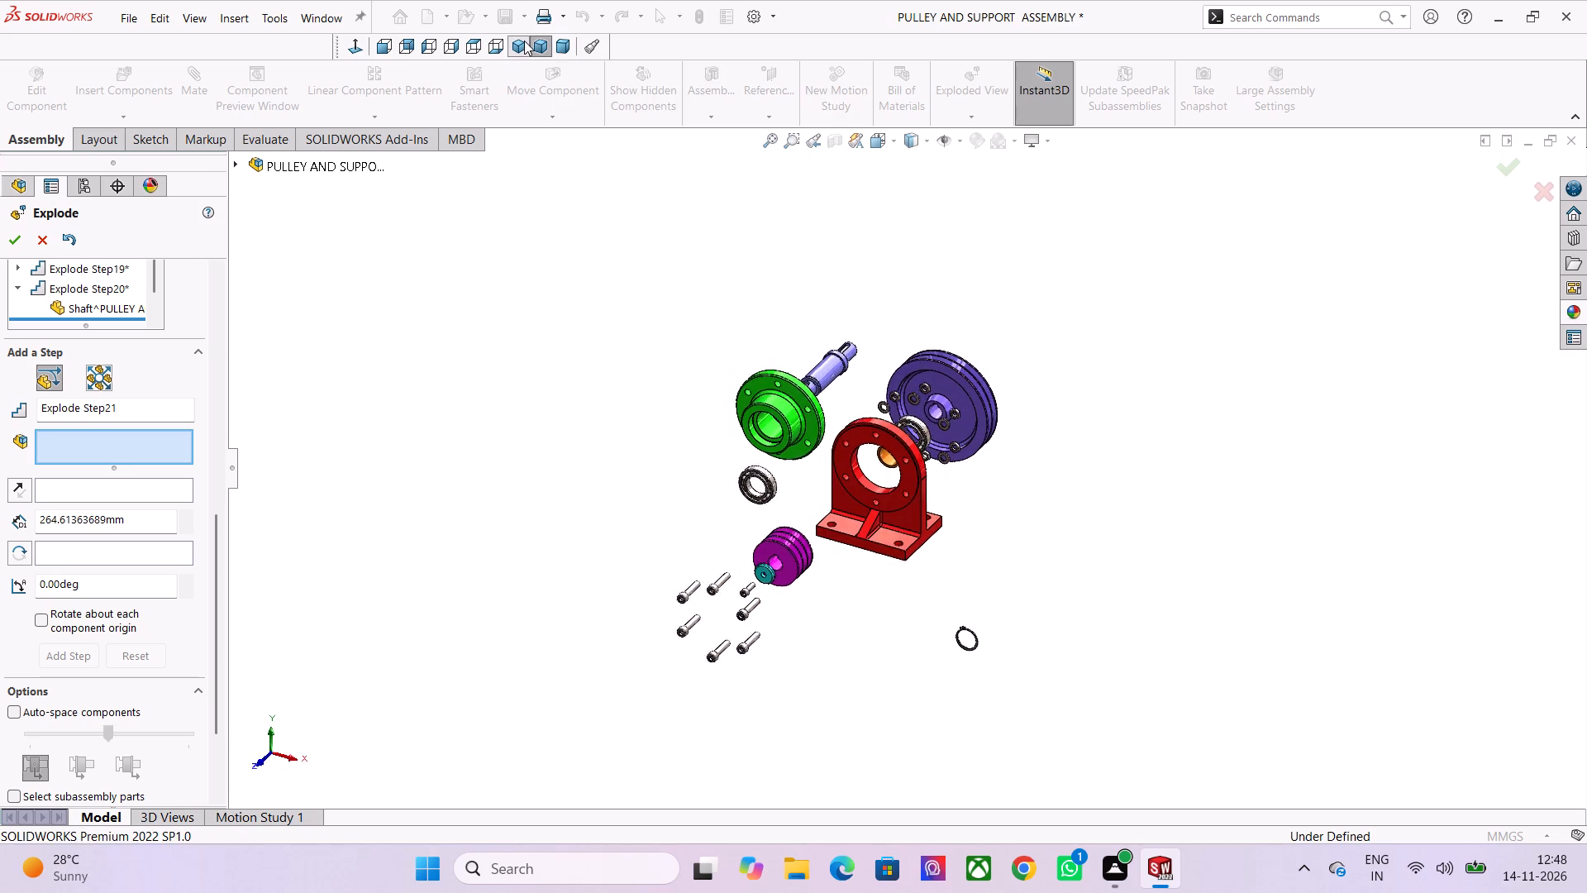
{"action": "scroll", "coordinate": [807, 303], "scroll_direction": "down", "scroll_amount": 1}
{"action": "scroll", "coordinate": [1101, 609], "scroll_direction": "up", "scroll_amount": 2}
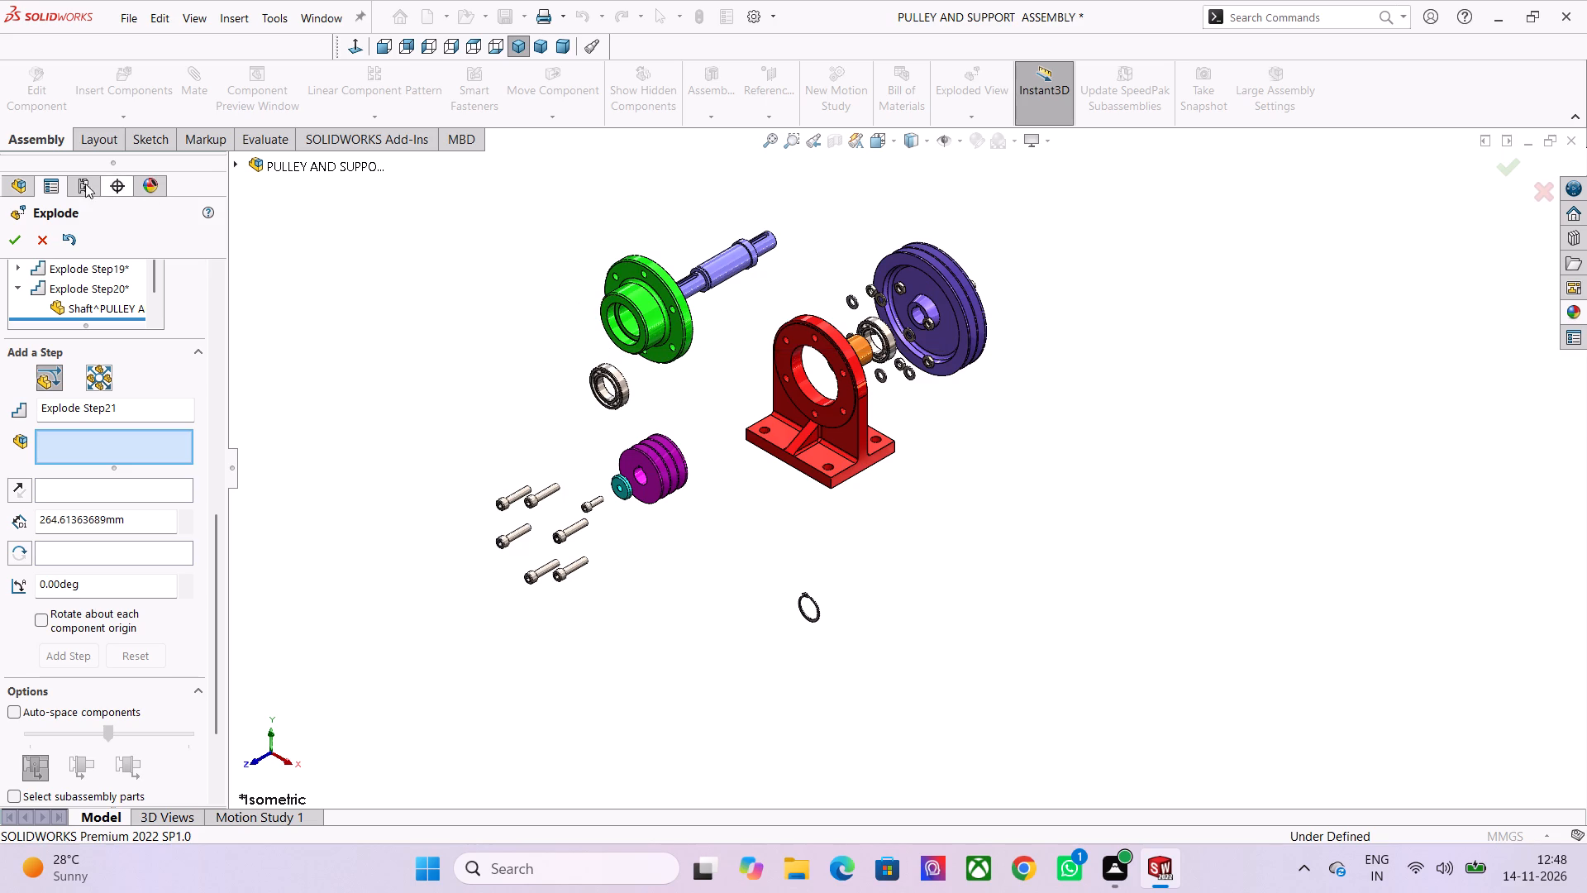
{"action": "left_click", "coordinate": [17, 241]}
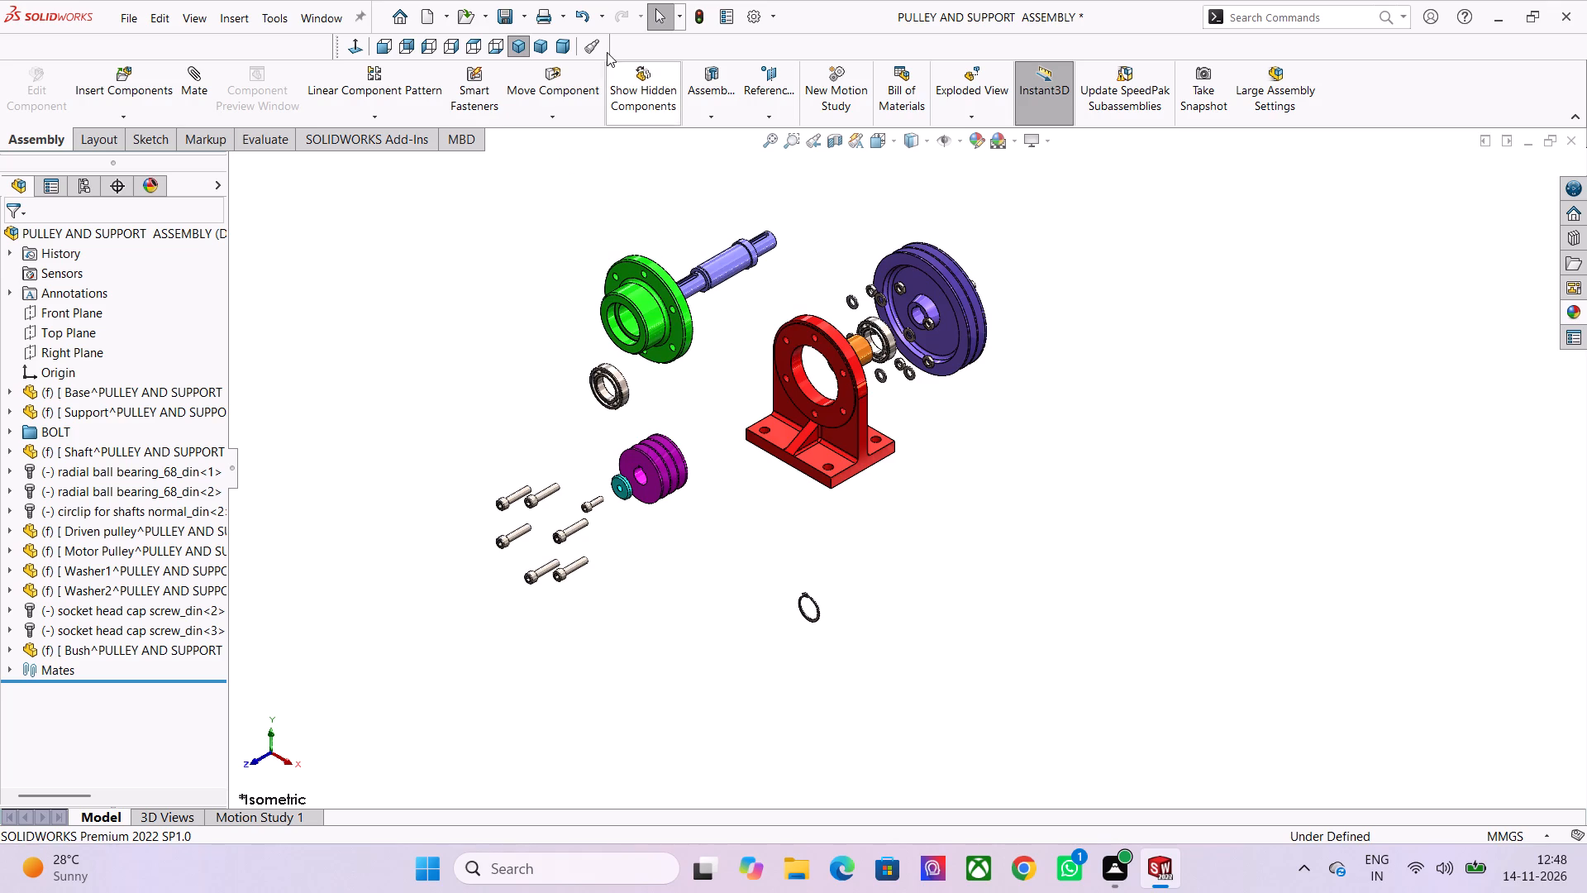
Collapse the exploded view of the top-level PULLEY AND SUPPORT ASSEMBLY.
{"action": "left_click", "coordinate": [560, 44]}
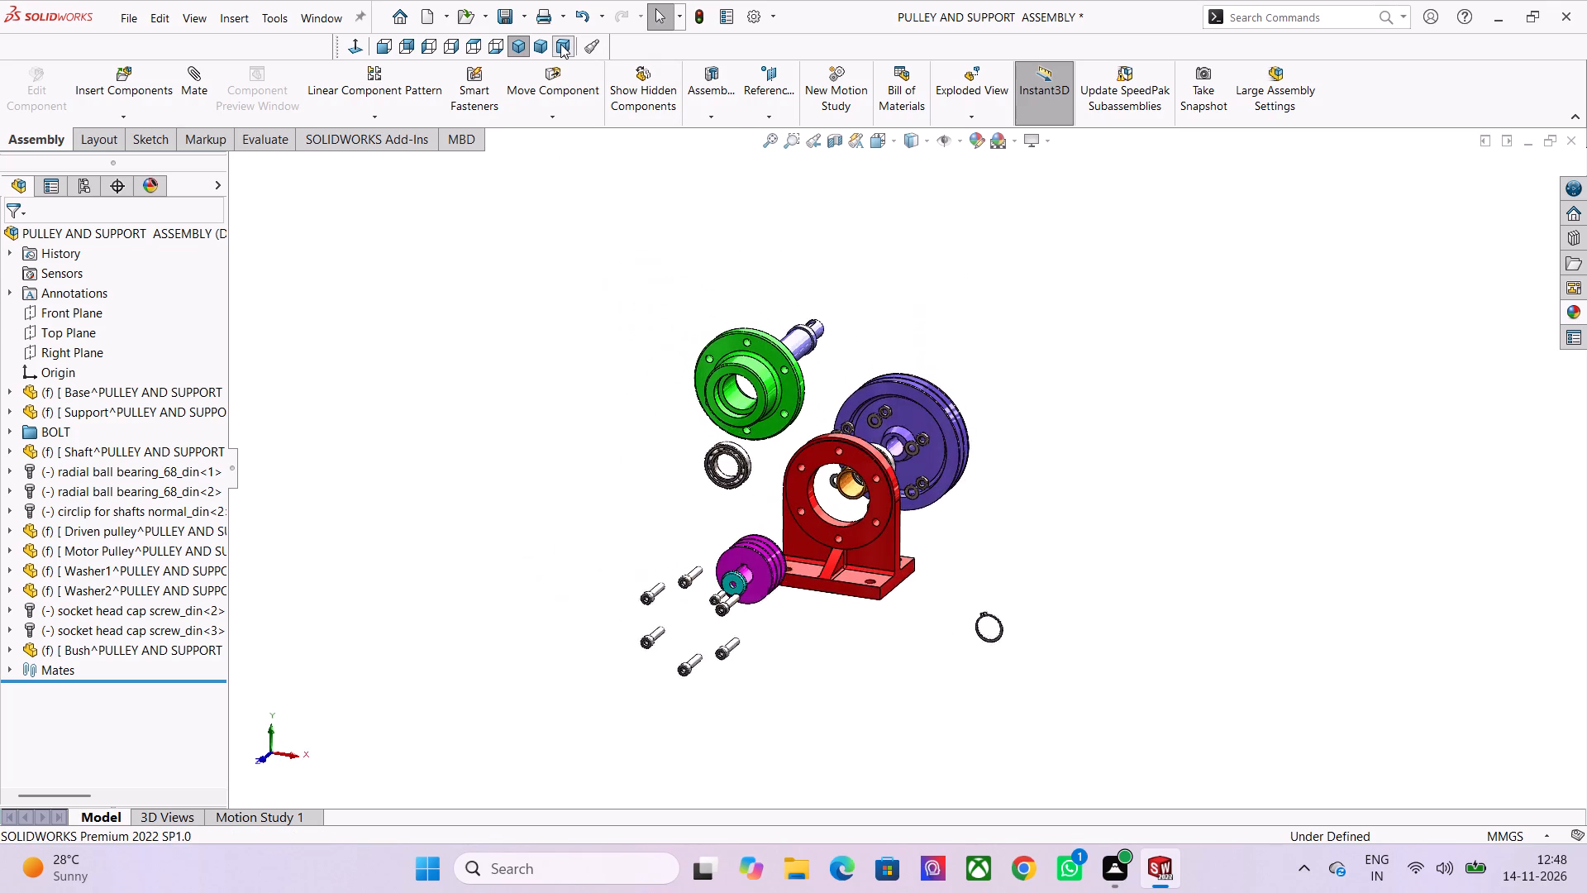
{"action": "left_click", "coordinate": [523, 45]}
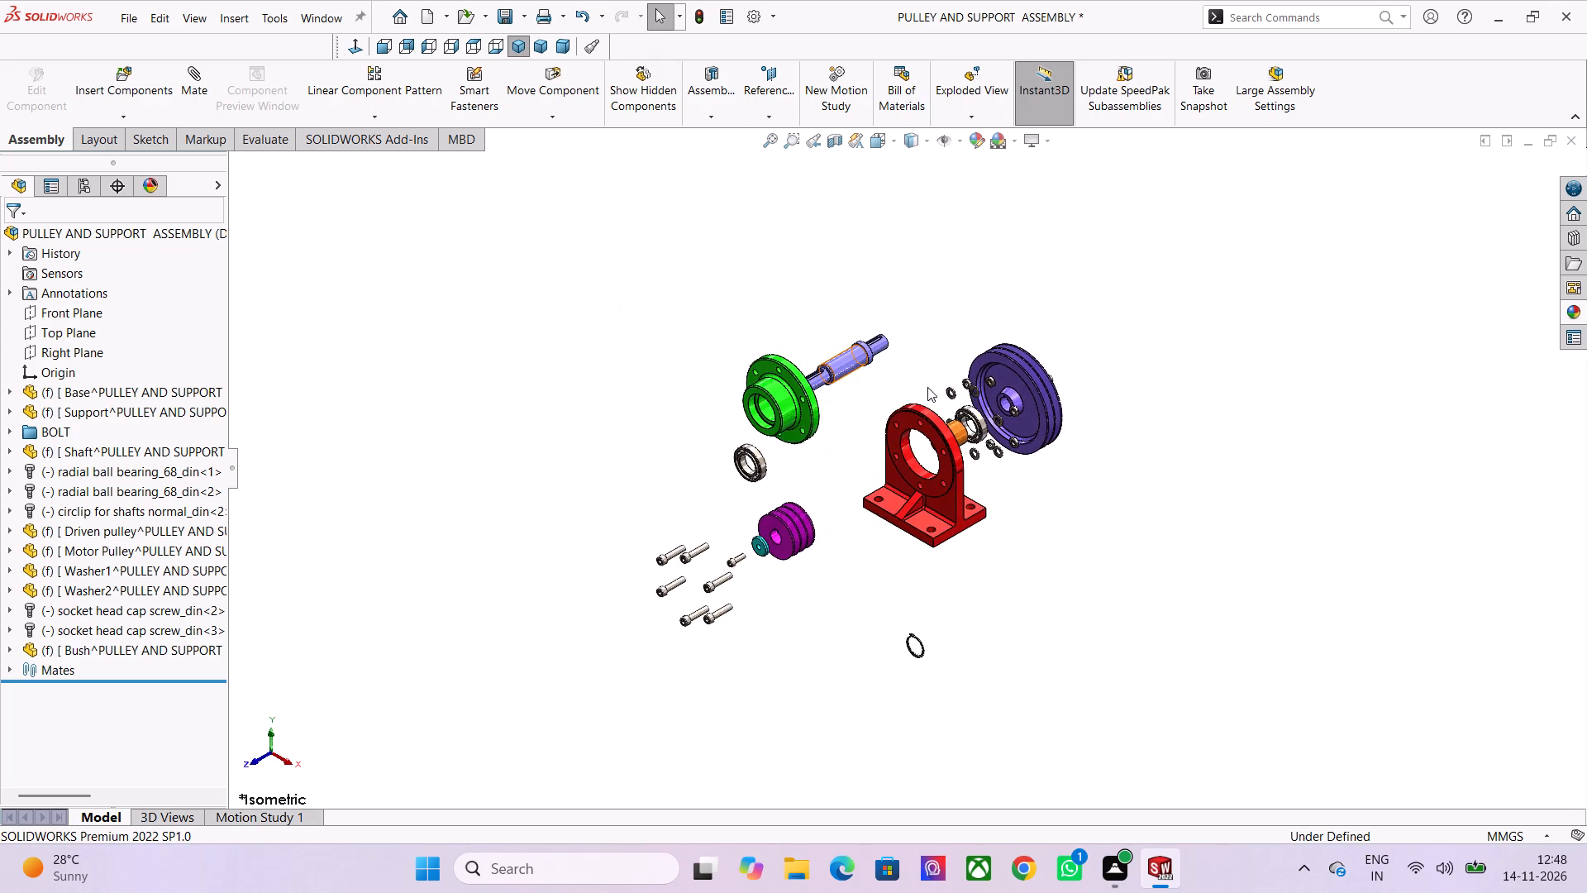
{"action": "scroll", "coordinate": [934, 389], "scroll_direction": "up", "scroll_amount": 2}
{"action": "scroll", "coordinate": [934, 389], "scroll_direction": "down", "scroll_amount": 1}
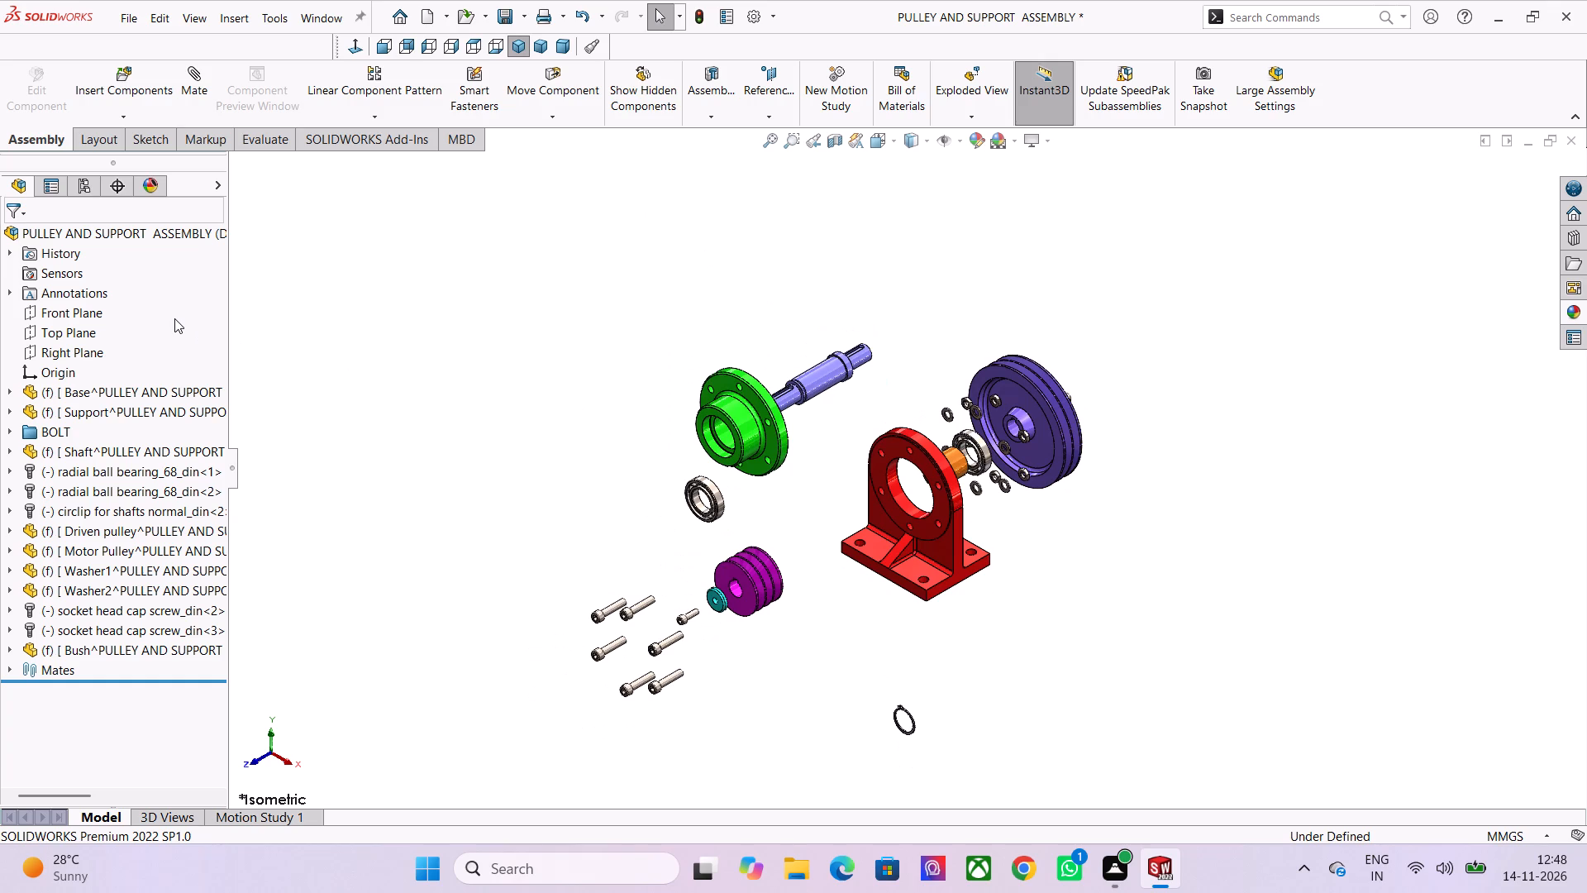
{"action": "left_click", "coordinate": [124, 230]}
{"action": "right_click", "coordinate": [124, 230]}
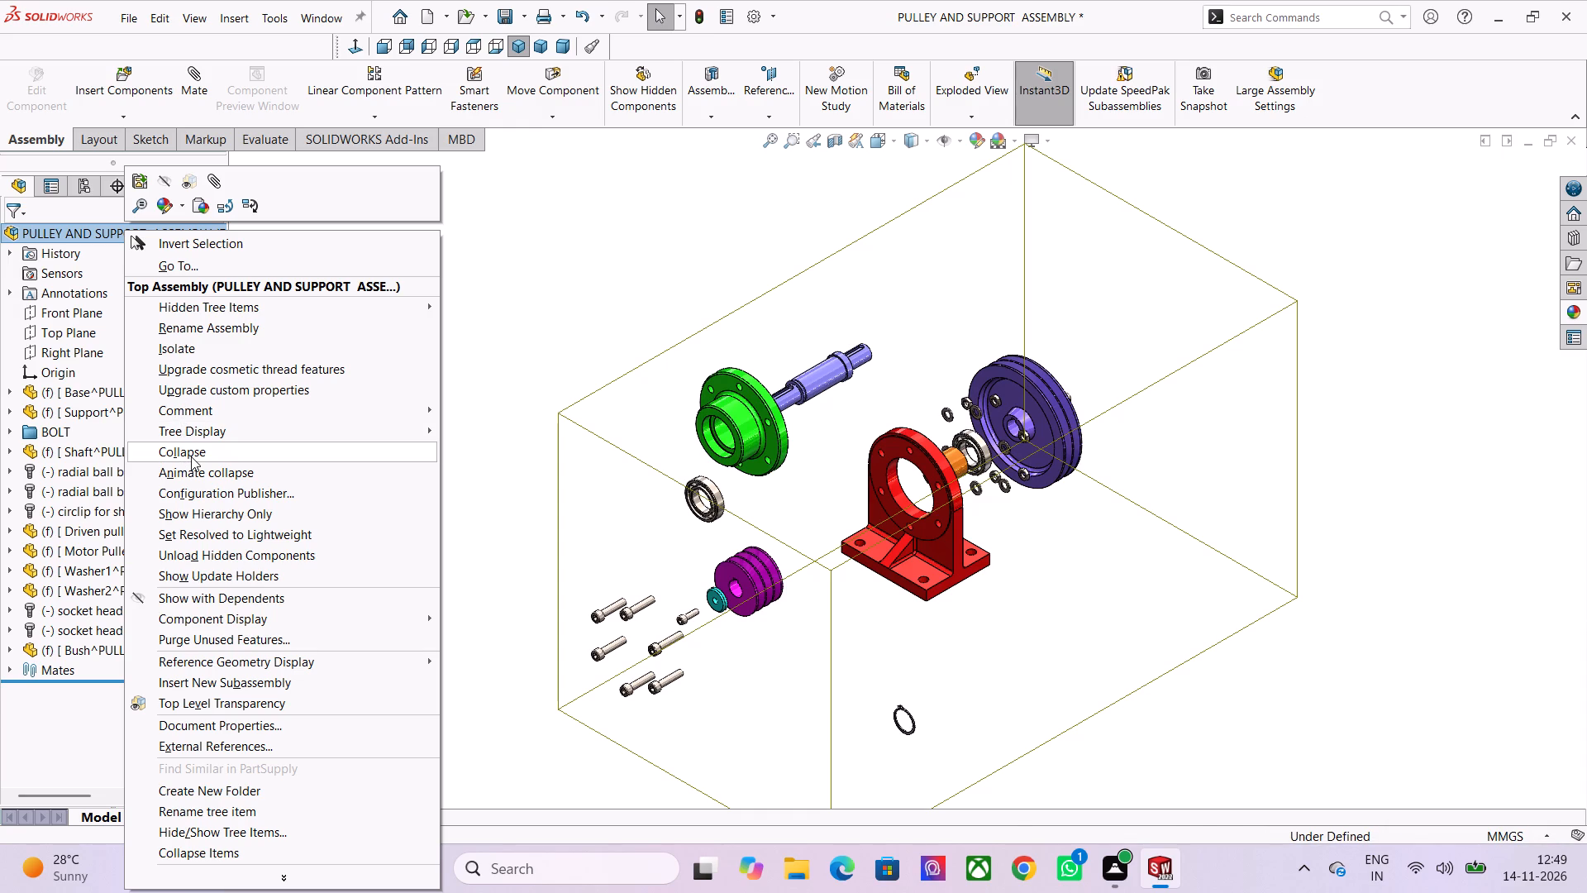
{"action": "left_click", "coordinate": [191, 456]}
Run Animate explode on the top-level PULLEY AND SUPPORT ASSEMBLY and replay the animation at normal speed.
{"action": "right_click", "coordinate": [170, 228]}
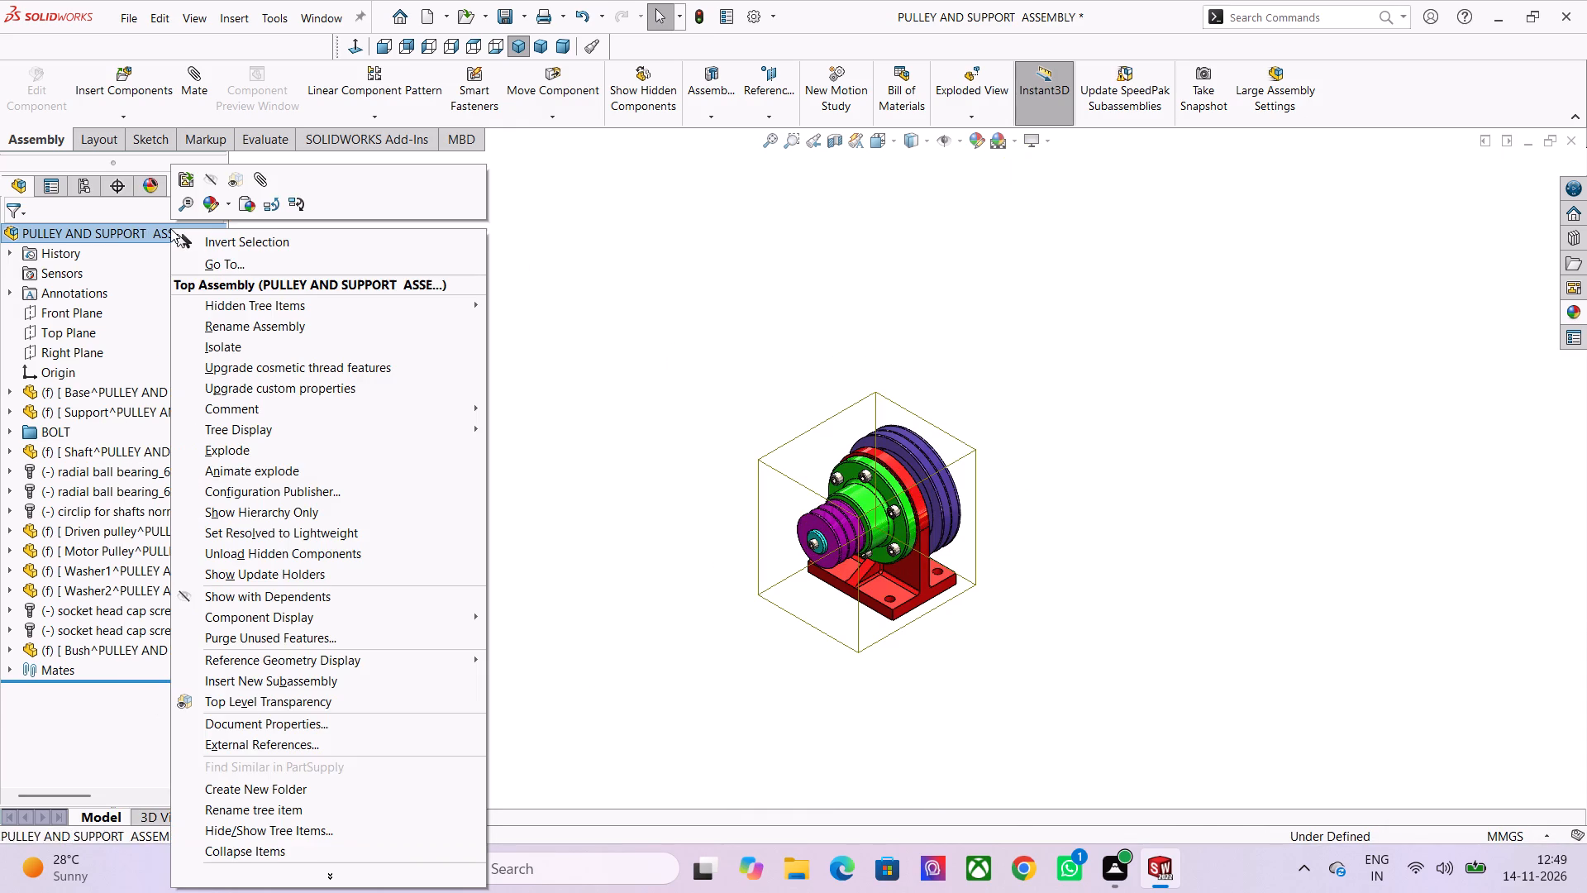
{"action": "left_click", "coordinate": [243, 470]}
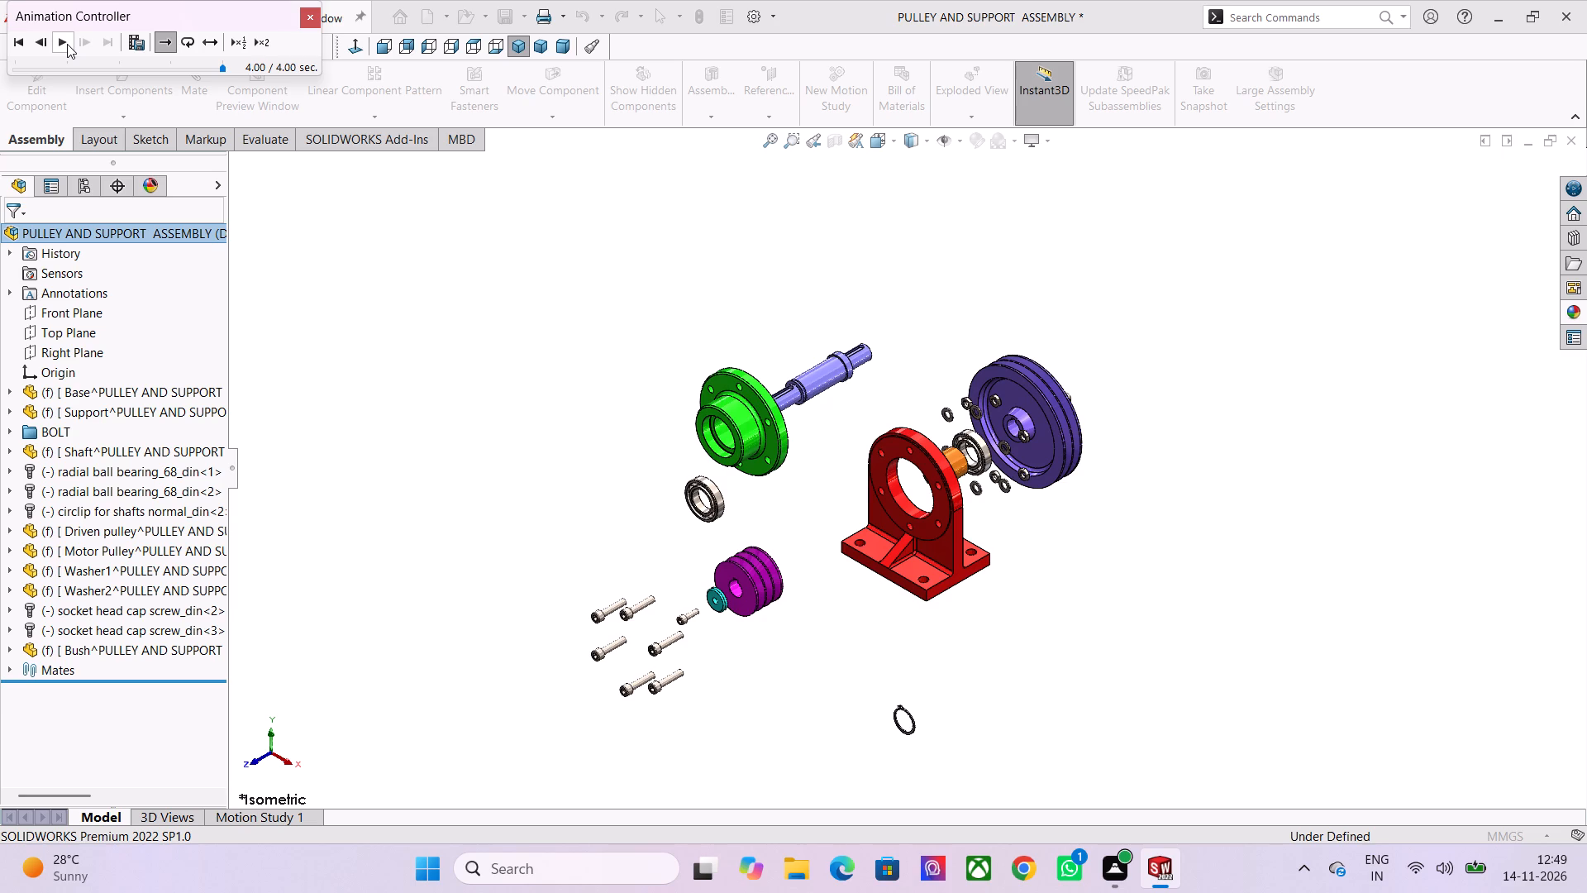
{"action": "left_click", "coordinate": [67, 44]}
{"action": "left_click", "coordinate": [245, 43]}
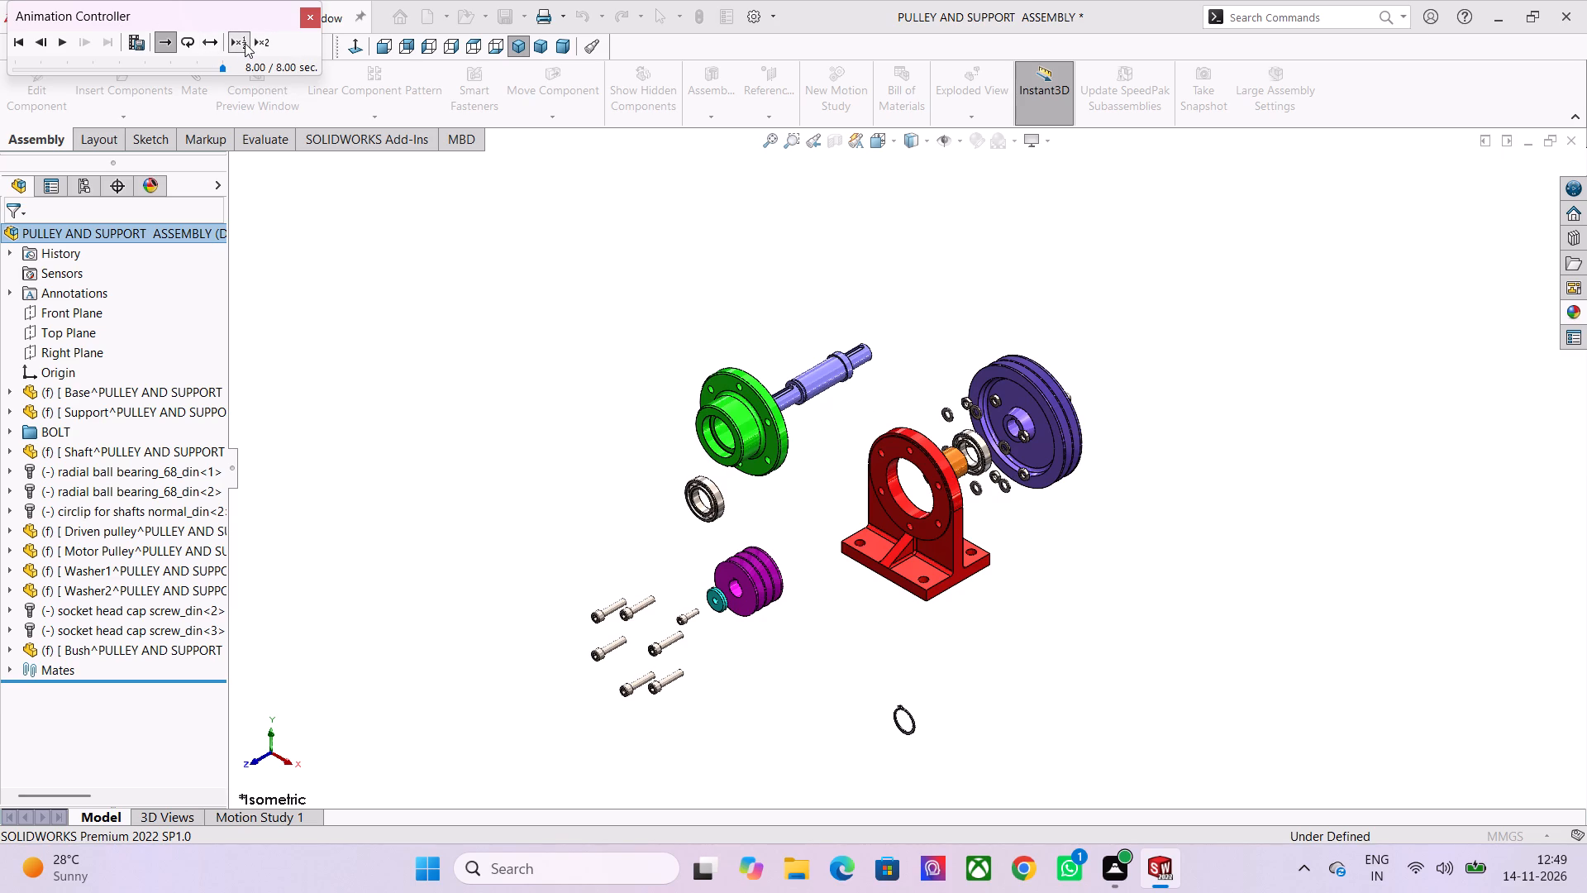
{"action": "left_click", "coordinate": [245, 43]}
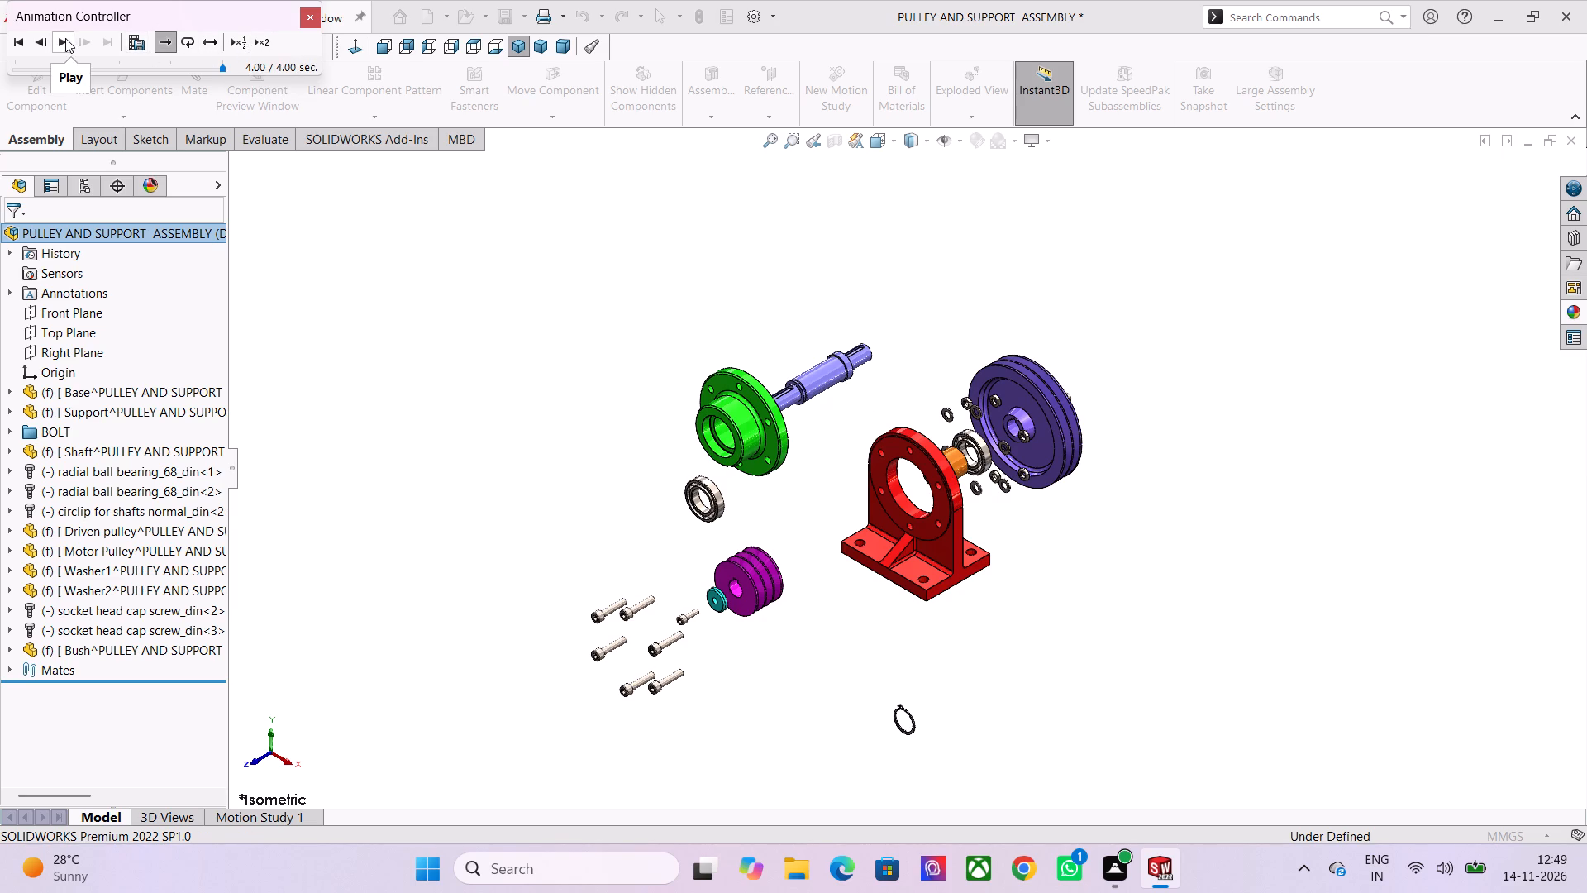
{"action": "left_click", "coordinate": [65, 38]}
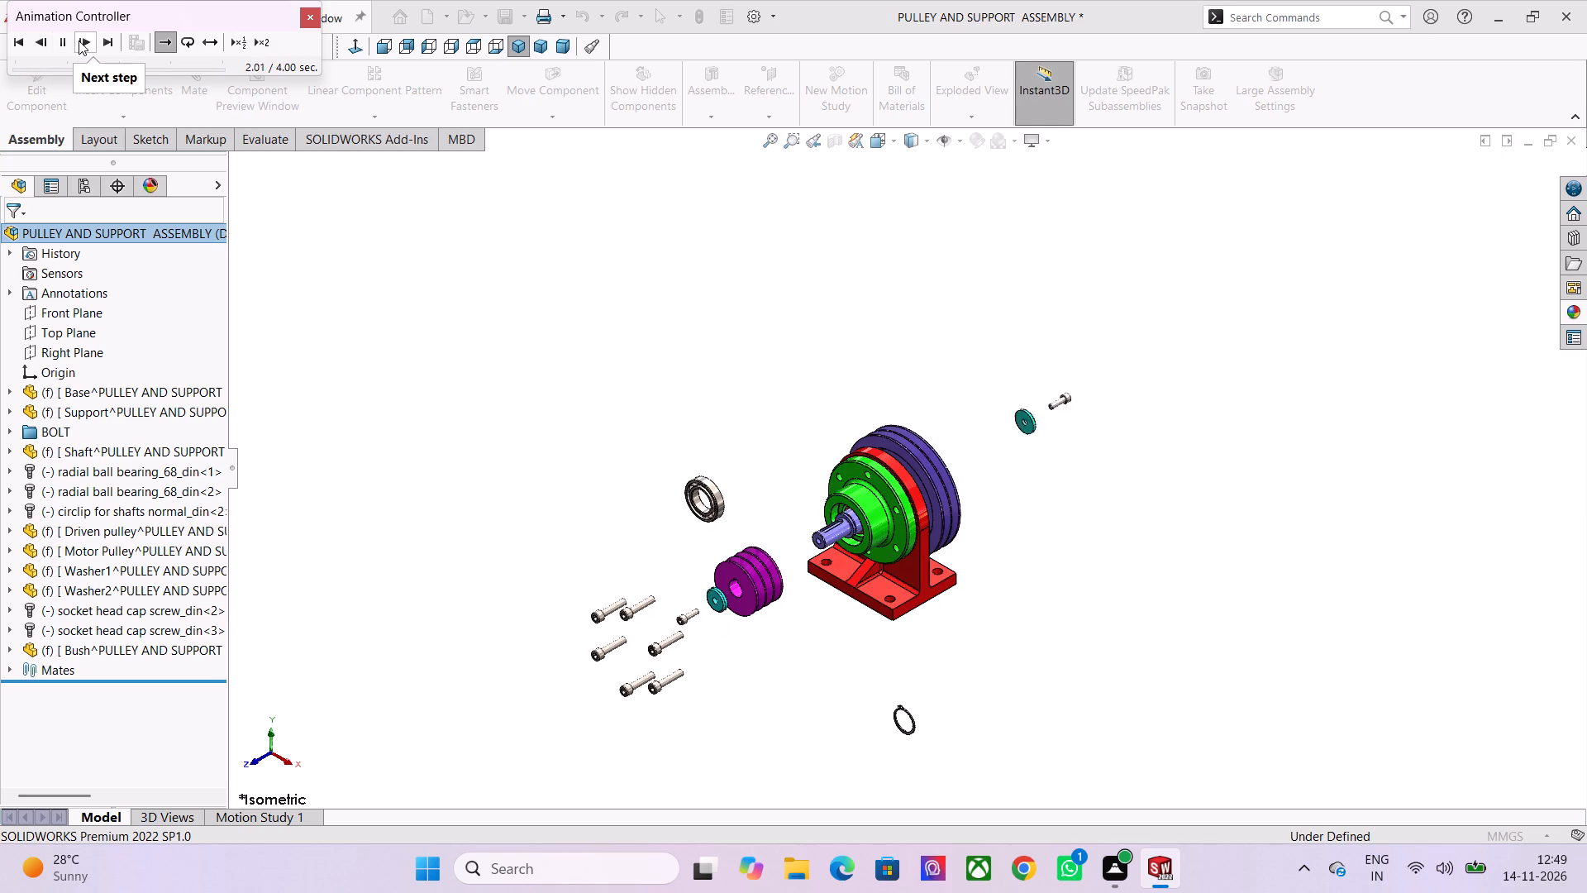
Switch the explode animation to Slow Play and play it twice, watching the parts separate.
{"action": "left_click", "coordinate": [233, 41]}
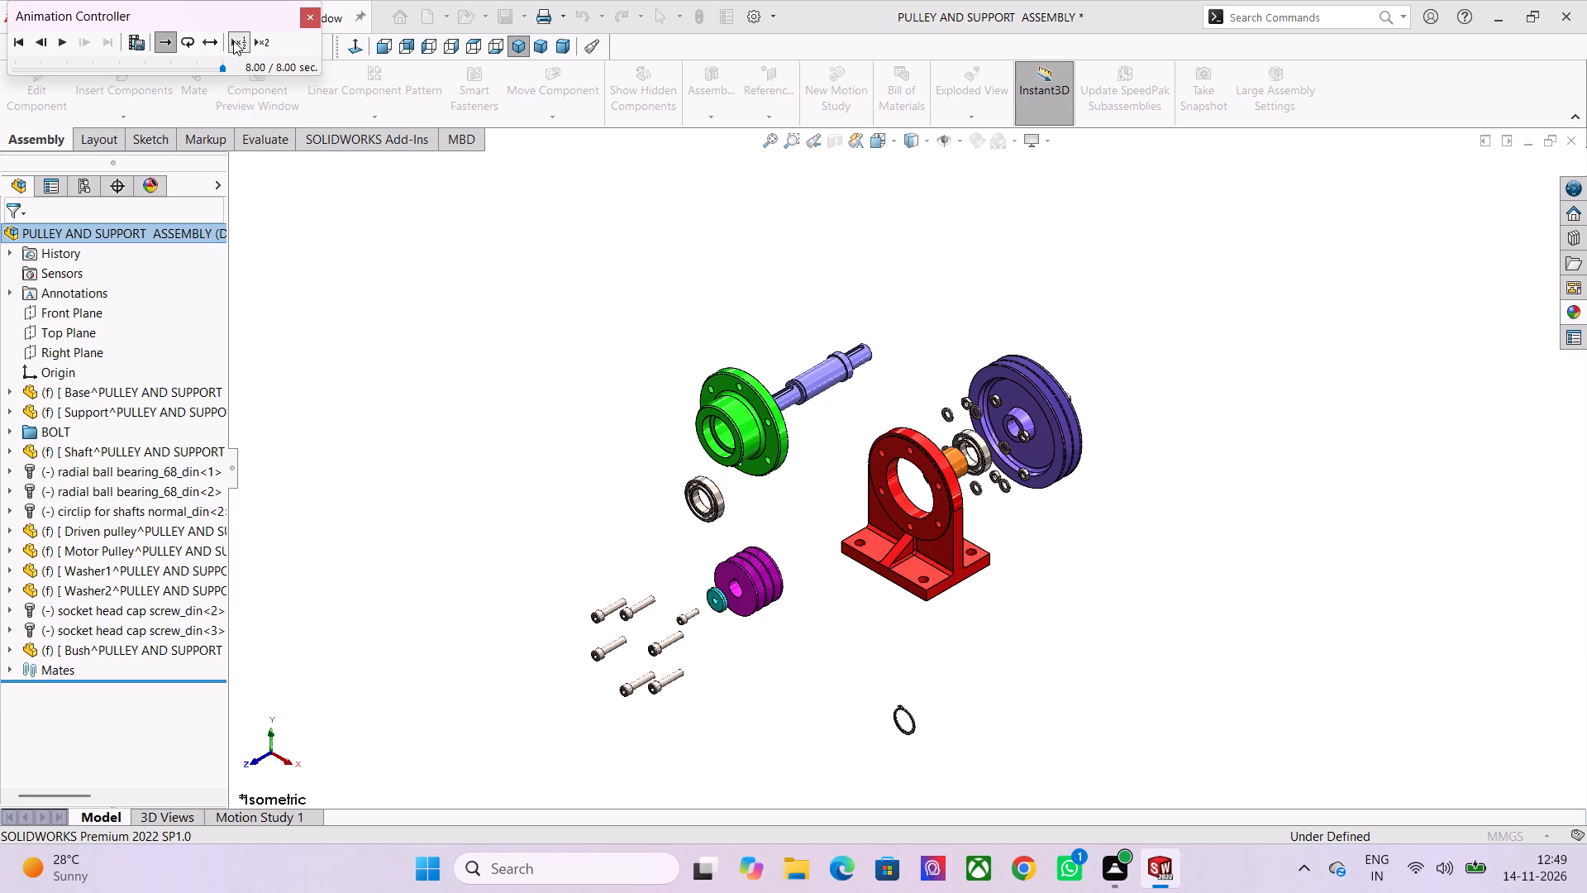
{"action": "left_click", "coordinate": [233, 41]}
{"action": "left_click", "coordinate": [233, 41]}
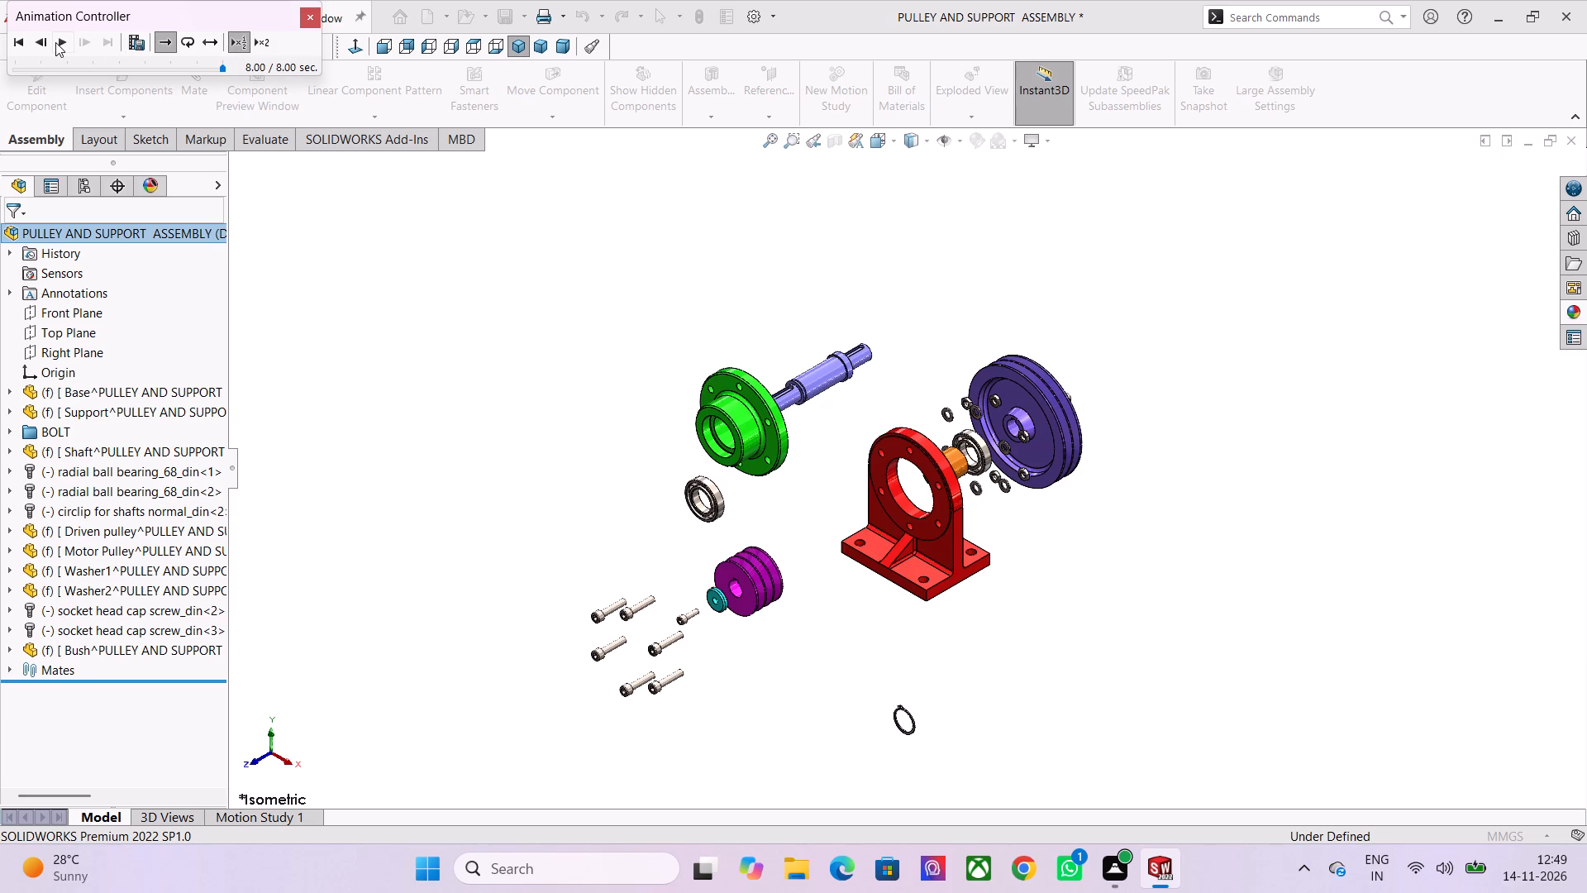
{"action": "left_click", "coordinate": [55, 42]}
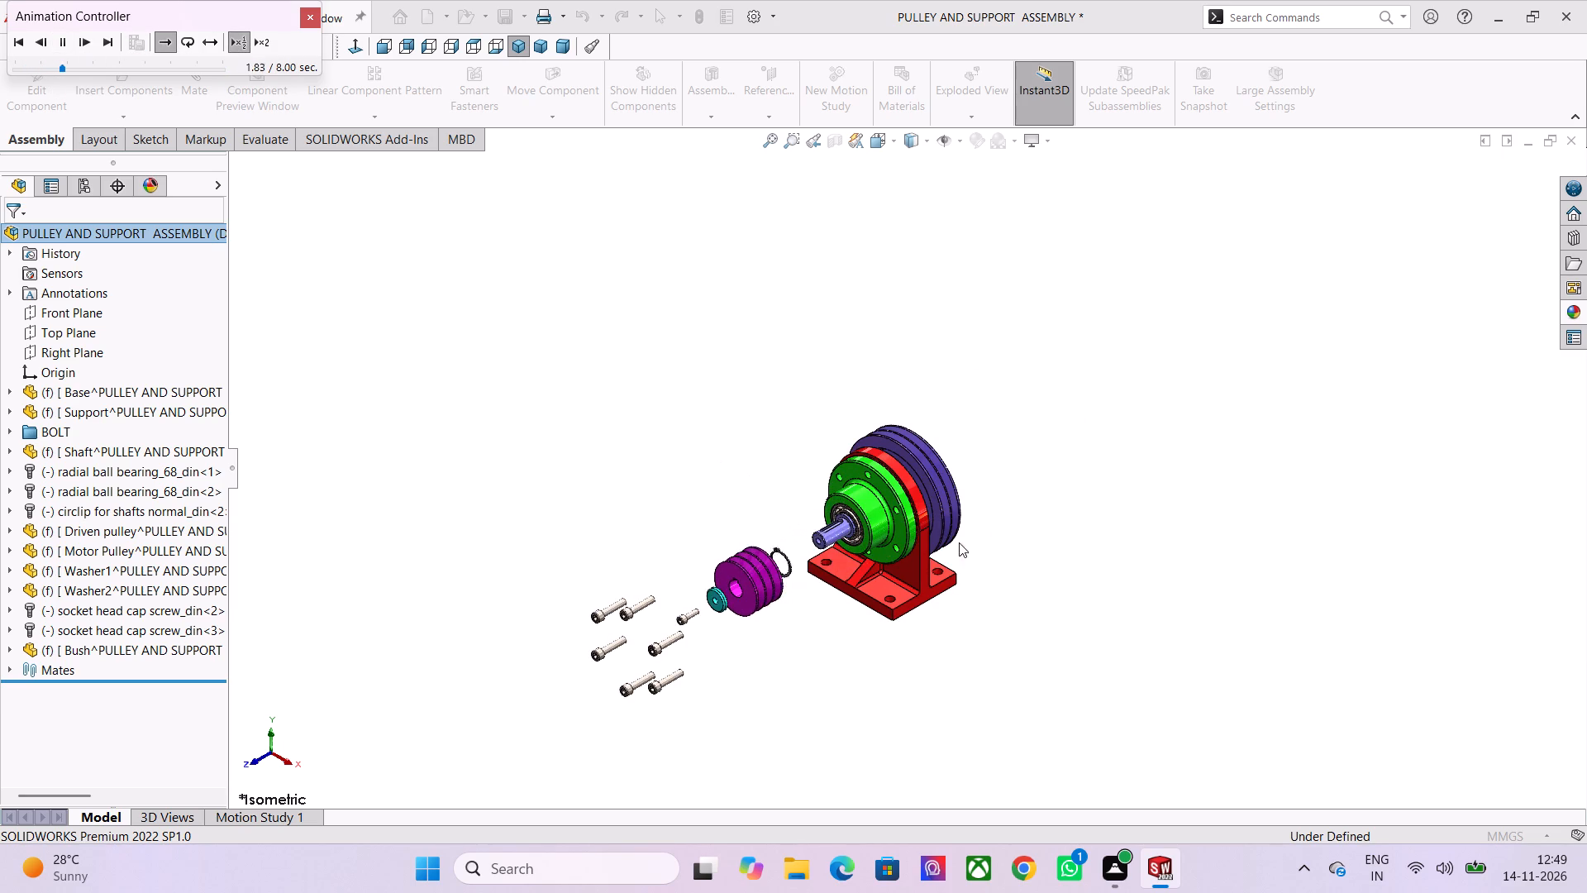
{"action": "scroll", "coordinate": [973, 576], "scroll_direction": "up", "scroll_amount": 2}
{"action": "scroll", "coordinate": [973, 576], "scroll_direction": "down", "scroll_amount": 1}
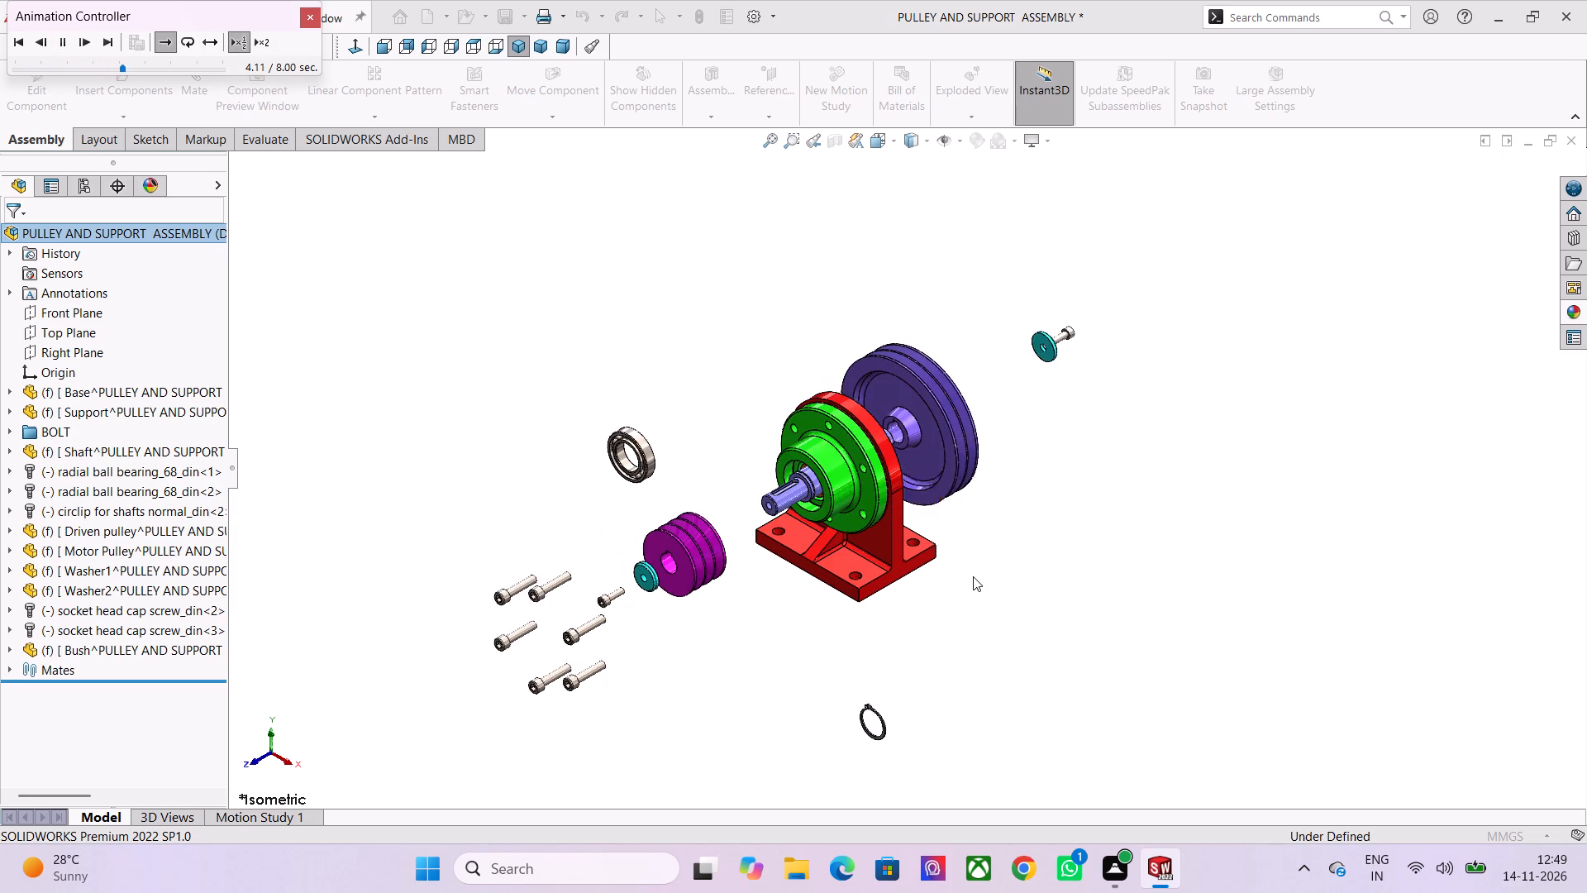
{"action": "scroll", "coordinate": [973, 576], "scroll_direction": "up", "scroll_amount": 1}
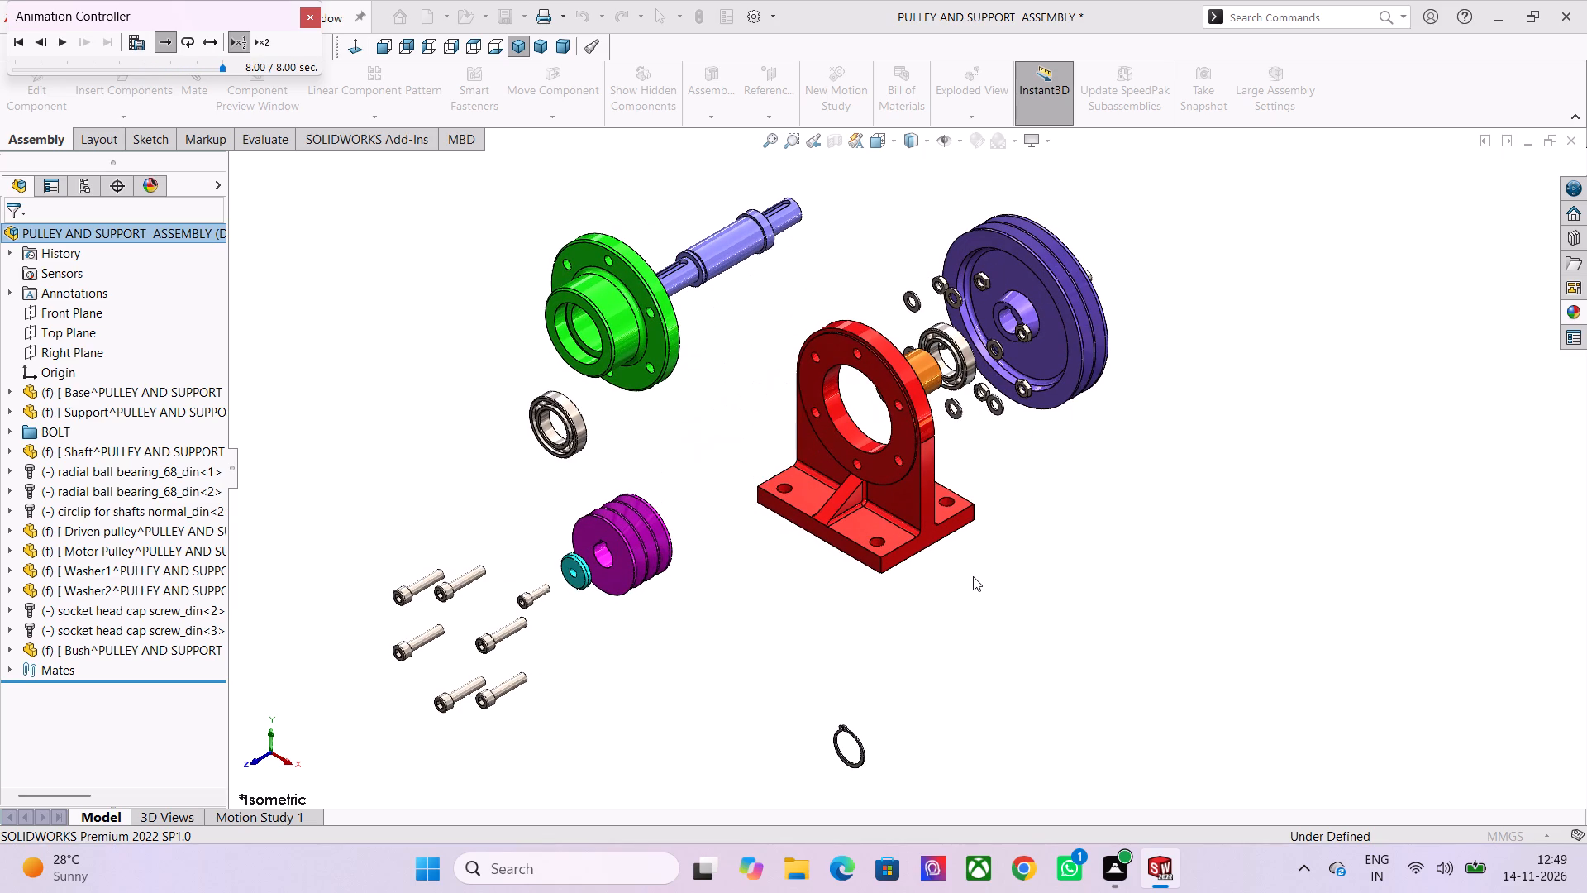
{"action": "left_click", "coordinate": [63, 44]}
Replay the slow explode animation and examine the order and spacing of the separating parts up close and overall.
{"action": "scroll", "coordinate": [888, 719], "scroll_direction": "down", "scroll_amount": 1}
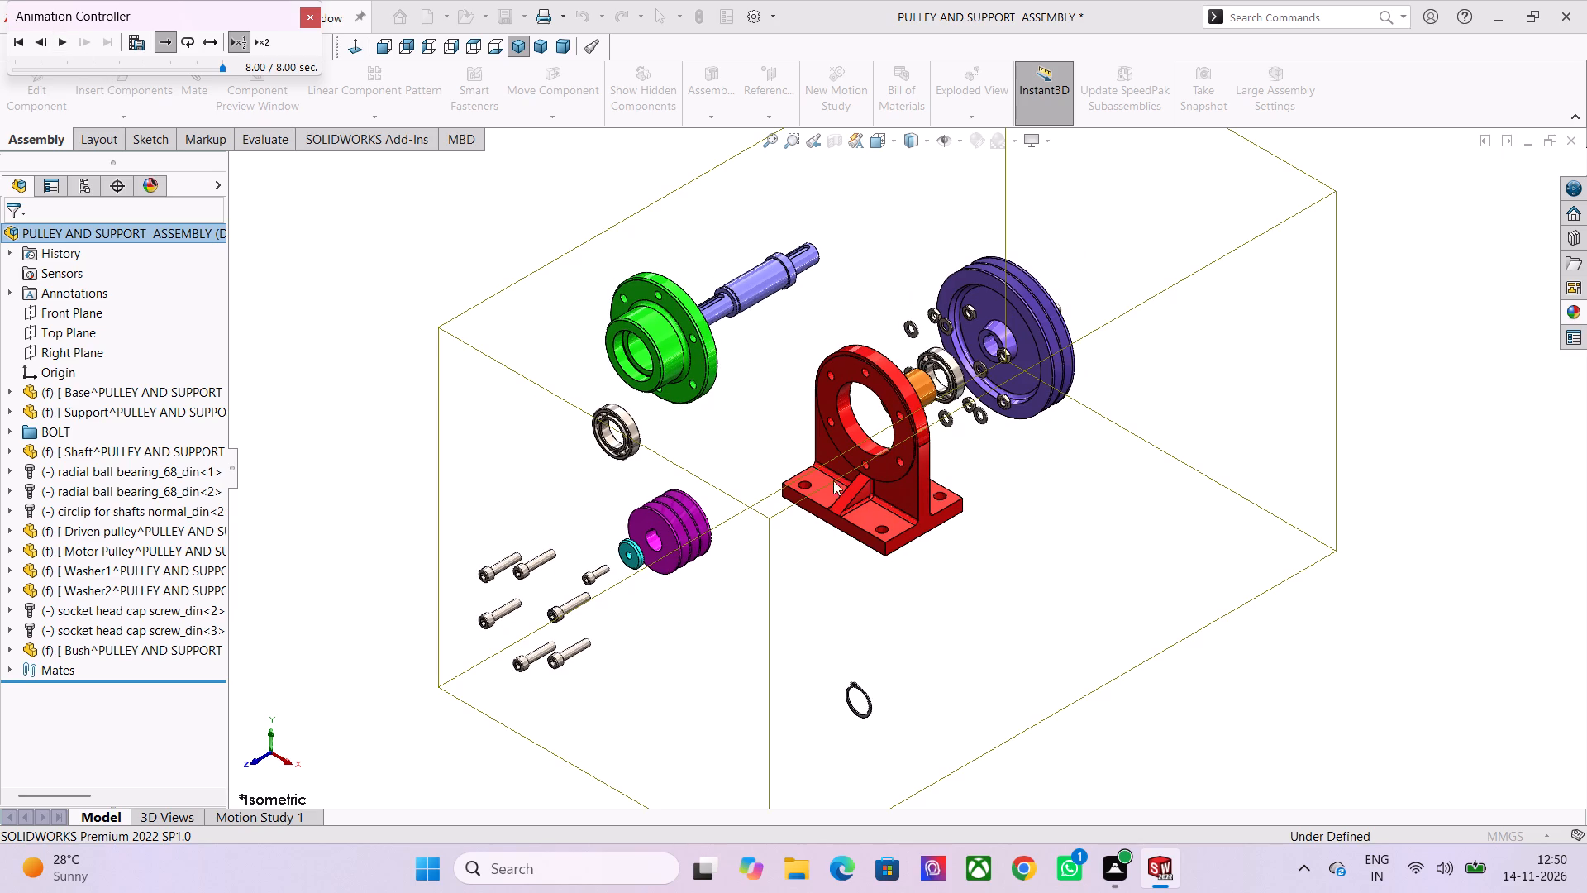
{"action": "scroll", "coordinate": [875, 469], "scroll_direction": "down", "scroll_amount": 2}
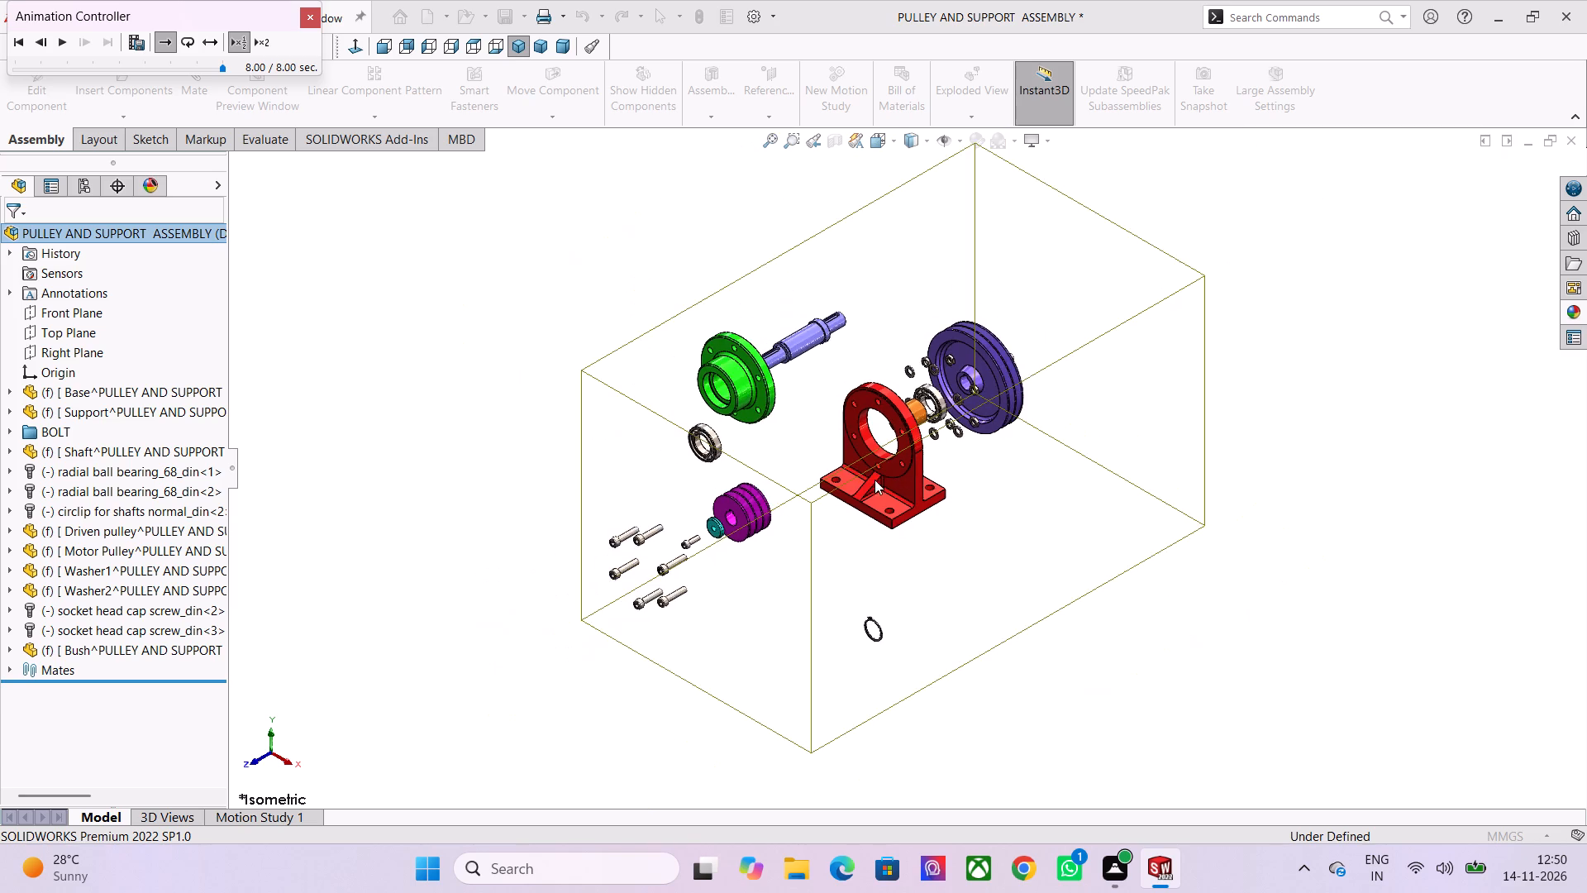
{"action": "scroll", "coordinate": [875, 482], "scroll_direction": "down", "scroll_amount": 1}
{"action": "scroll", "coordinate": [948, 456], "scroll_direction": "up", "scroll_amount": 1}
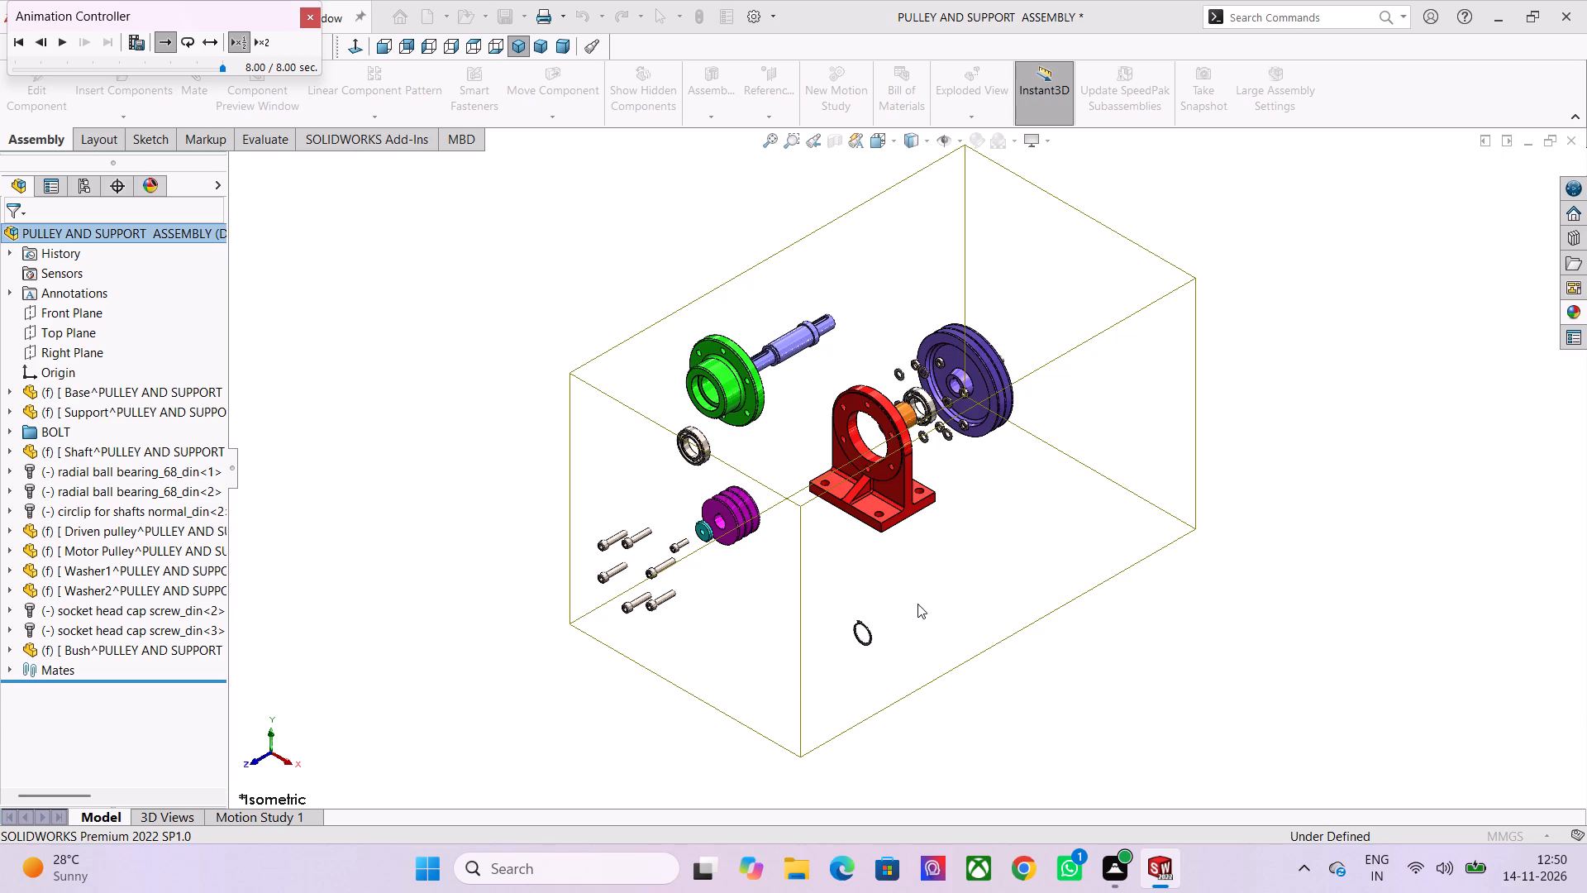
{"action": "scroll", "coordinate": [1074, 361], "scroll_direction": "up", "scroll_amount": 1}
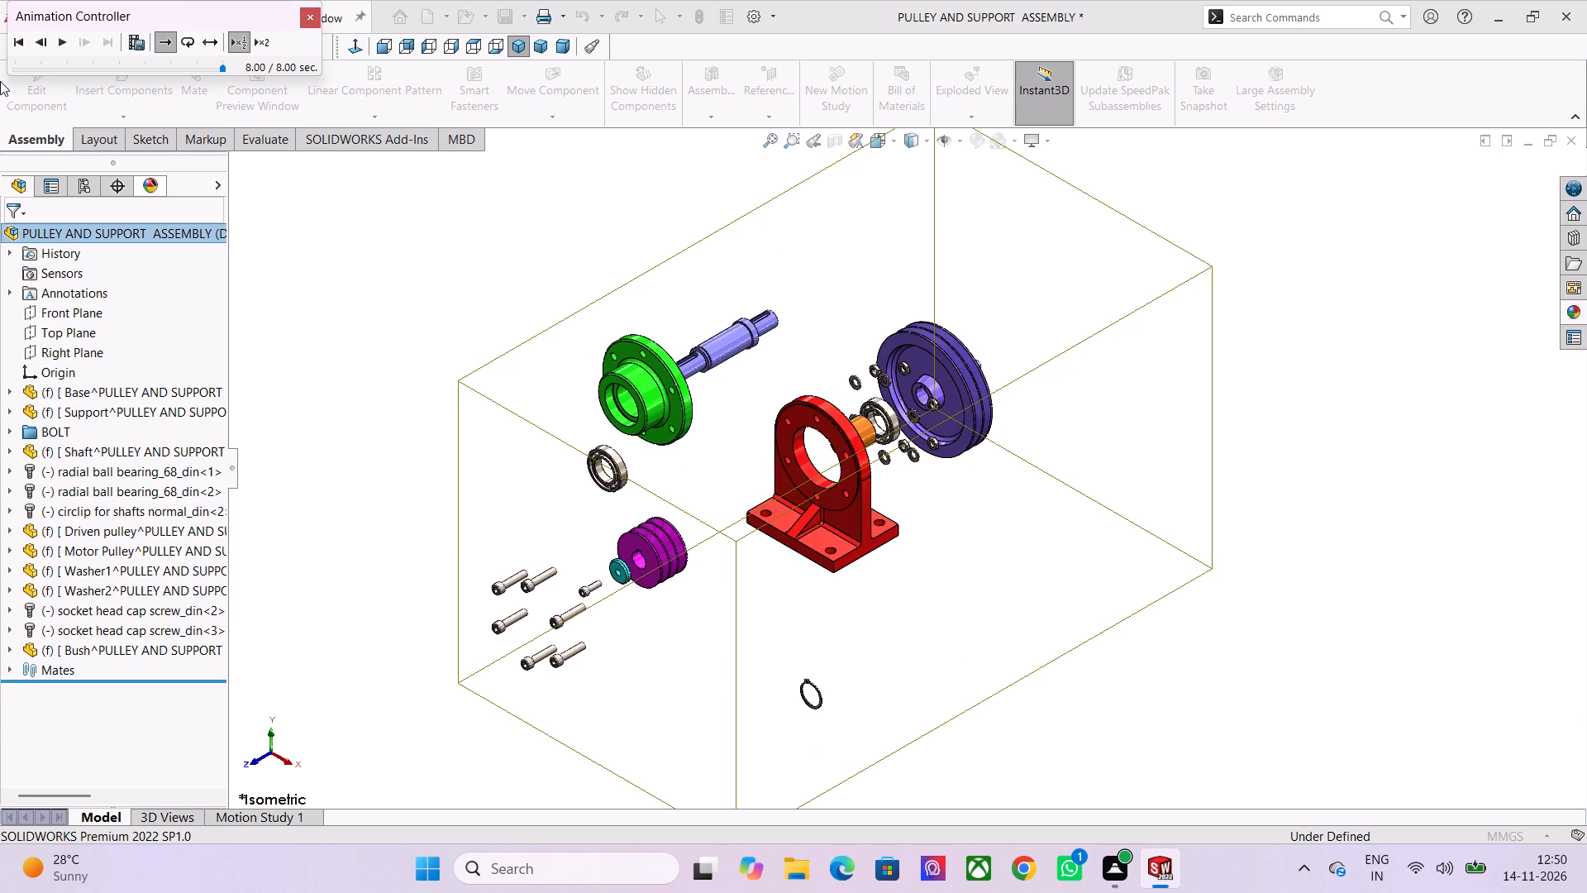
{"action": "left_click", "coordinate": [62, 41]}
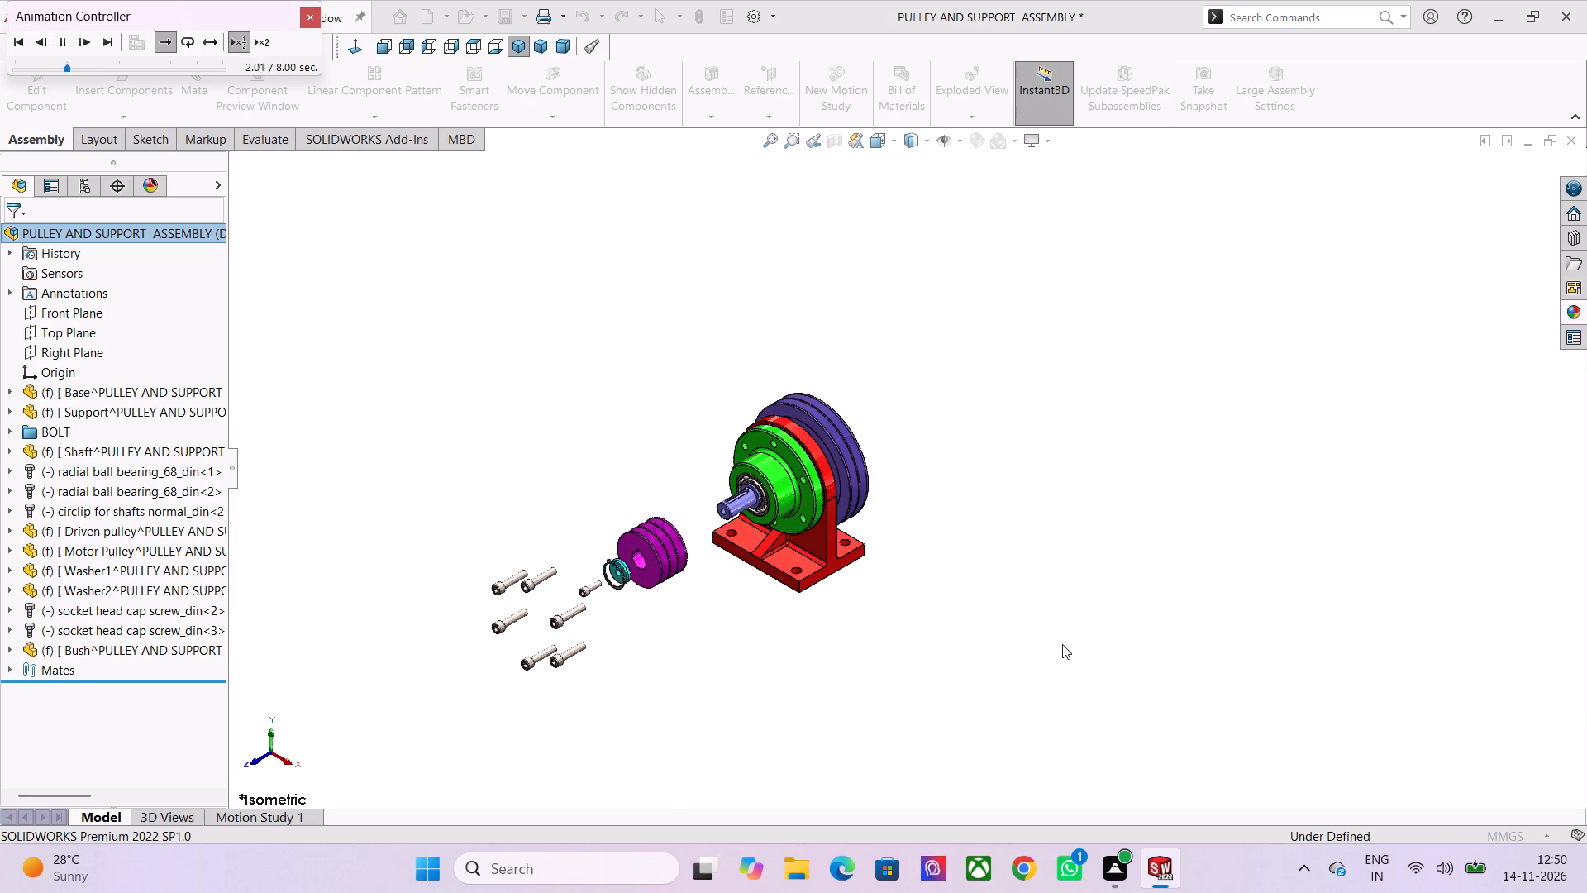
{"action": "scroll", "coordinate": [846, 549], "scroll_direction": "up", "scroll_amount": 1}
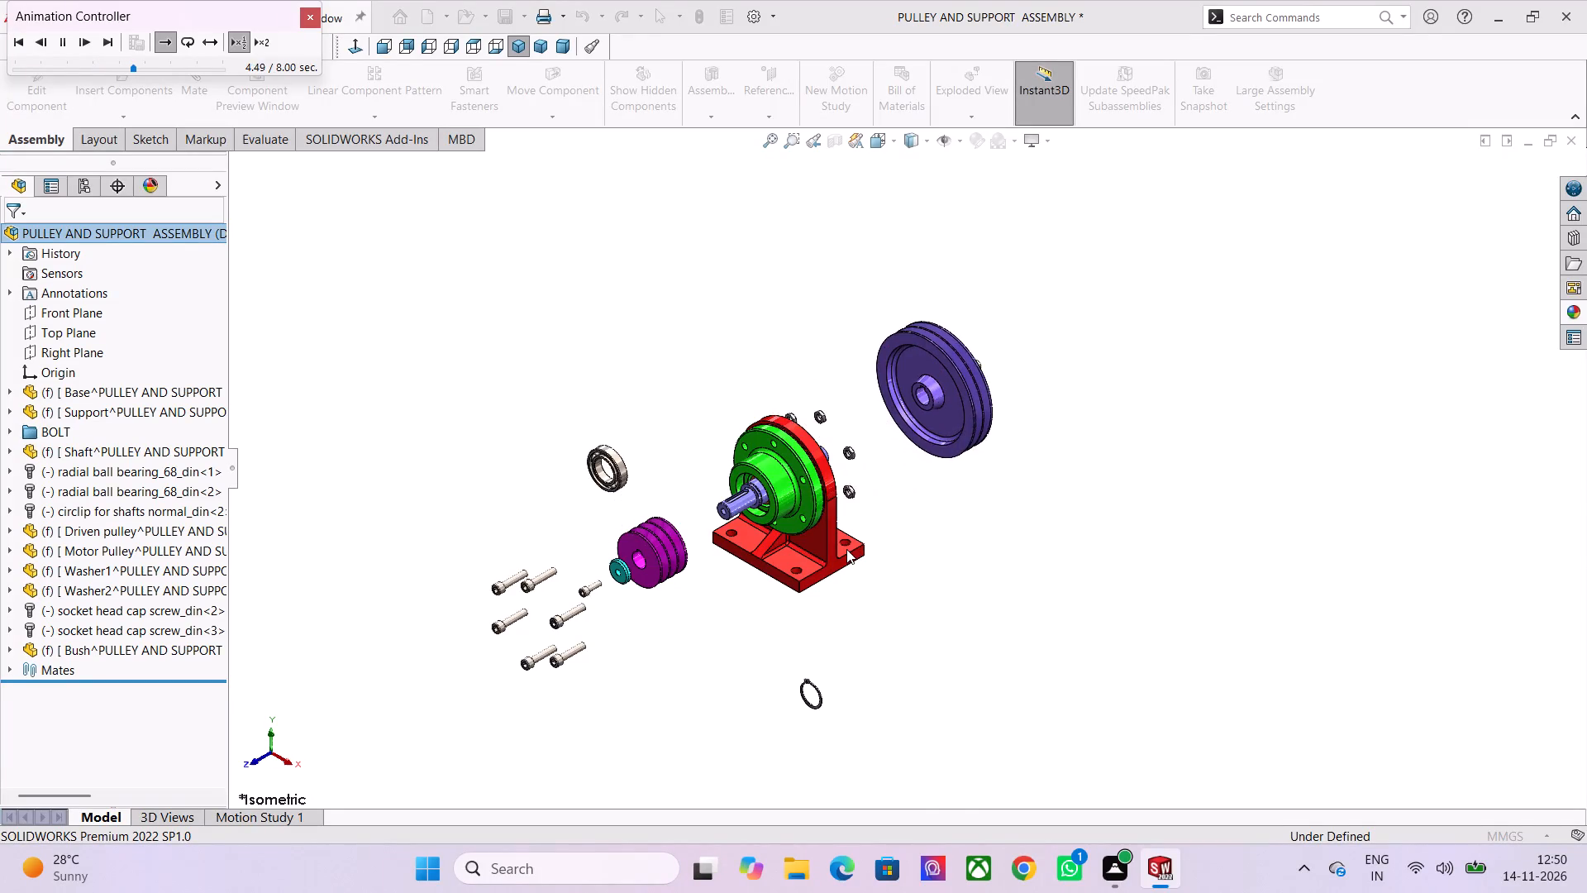
{"action": "scroll", "coordinate": [841, 363], "scroll_direction": "down", "scroll_amount": 2}
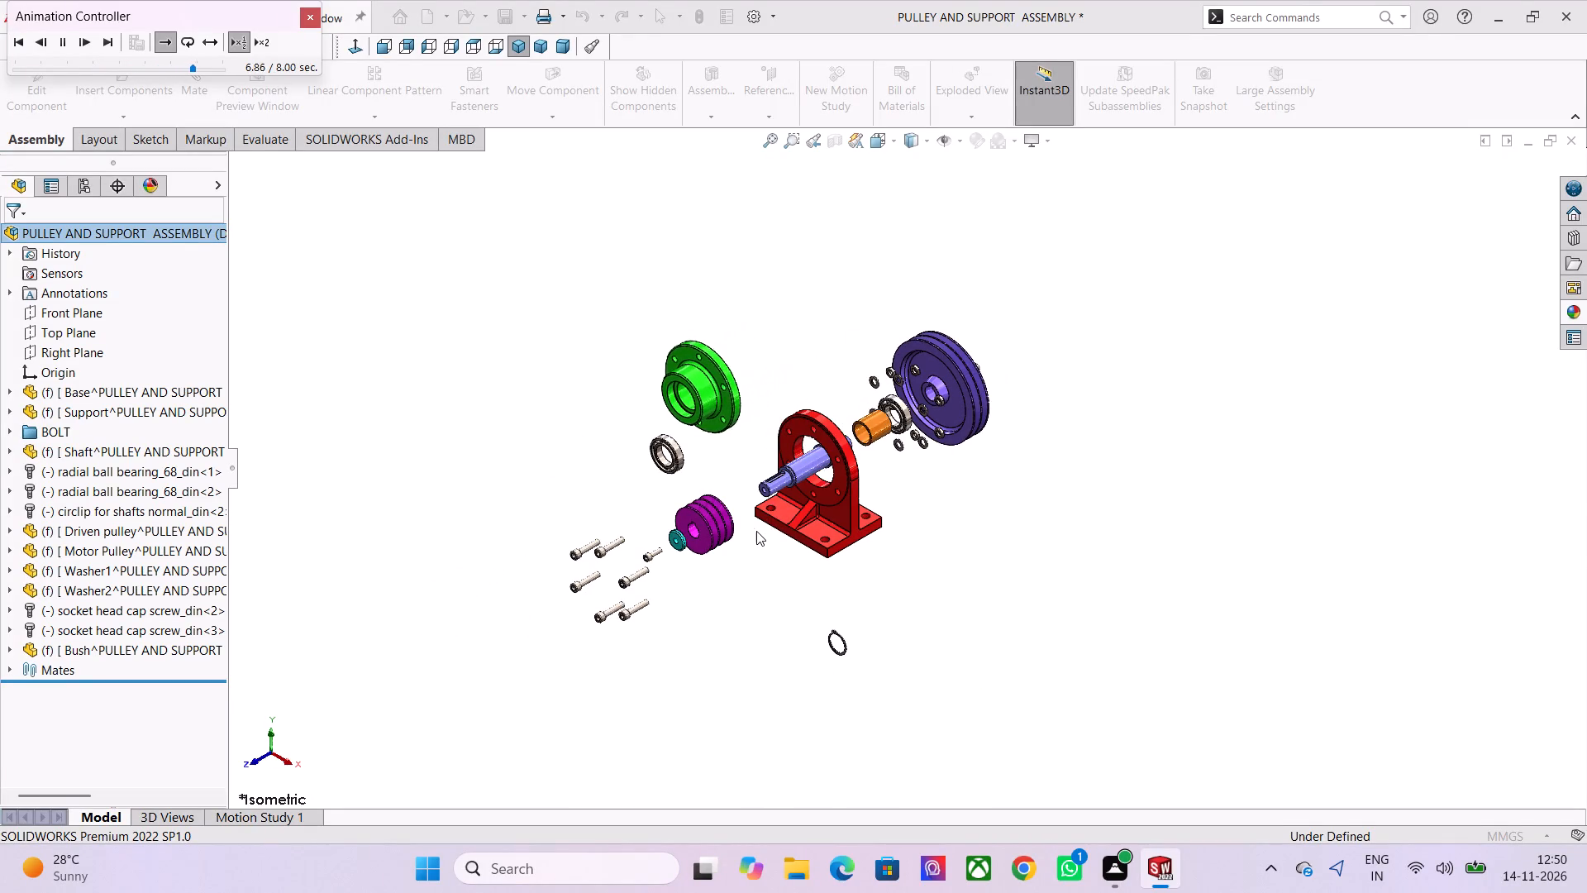
{"action": "scroll", "coordinate": [684, 488], "scroll_direction": "up", "scroll_amount": 2}
{"action": "scroll", "coordinate": [1023, 514], "scroll_direction": "down", "scroll_amount": 2}
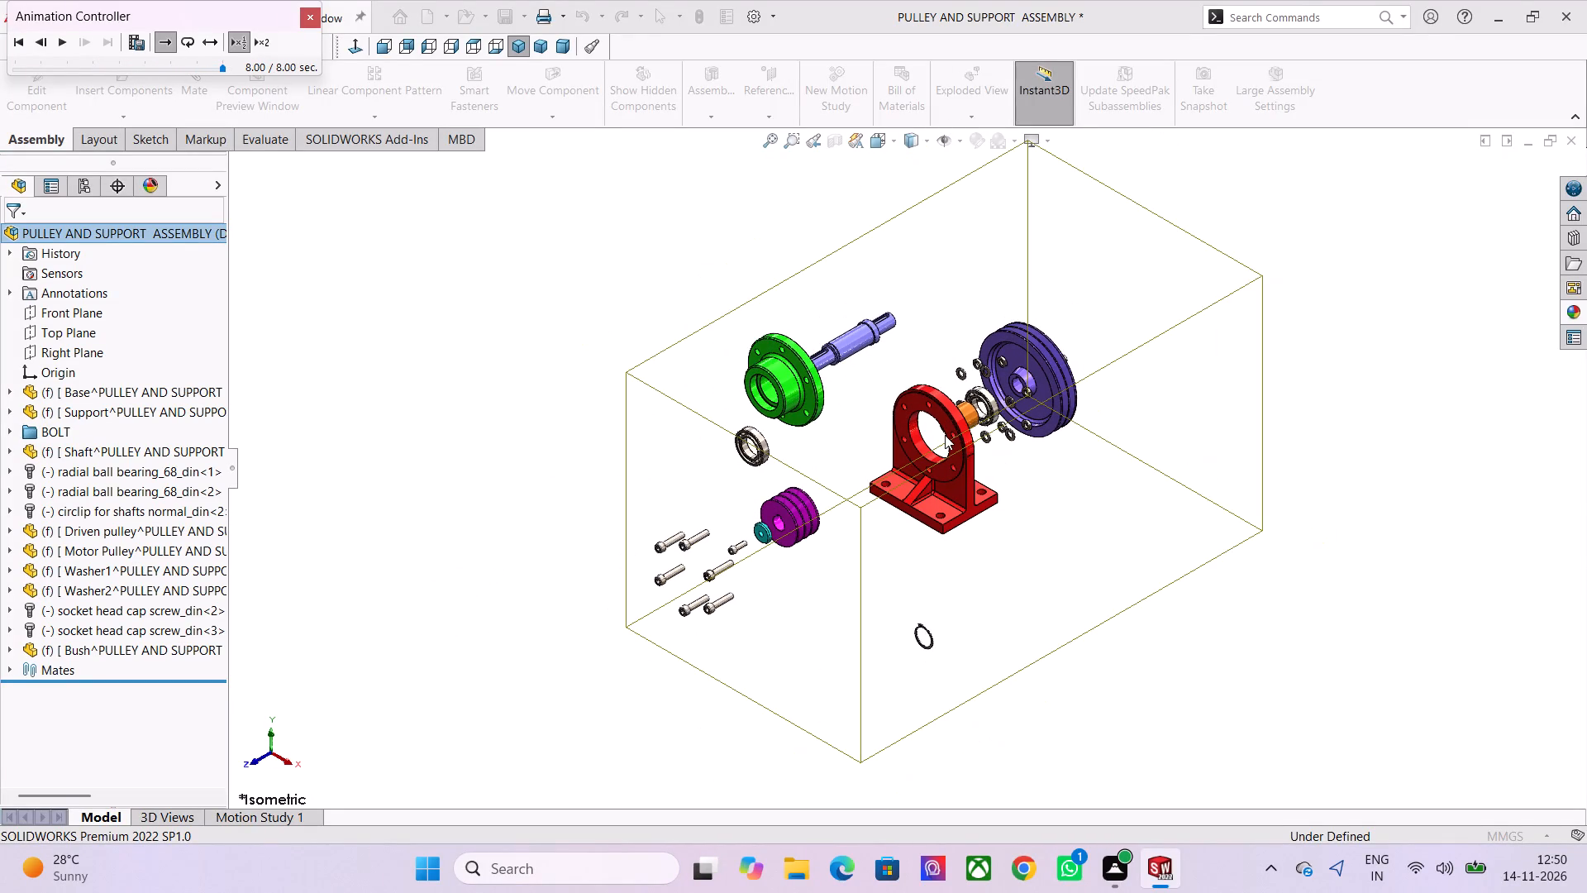
{"action": "scroll", "coordinate": [1017, 367], "scroll_direction": "up", "scroll_amount": 2}
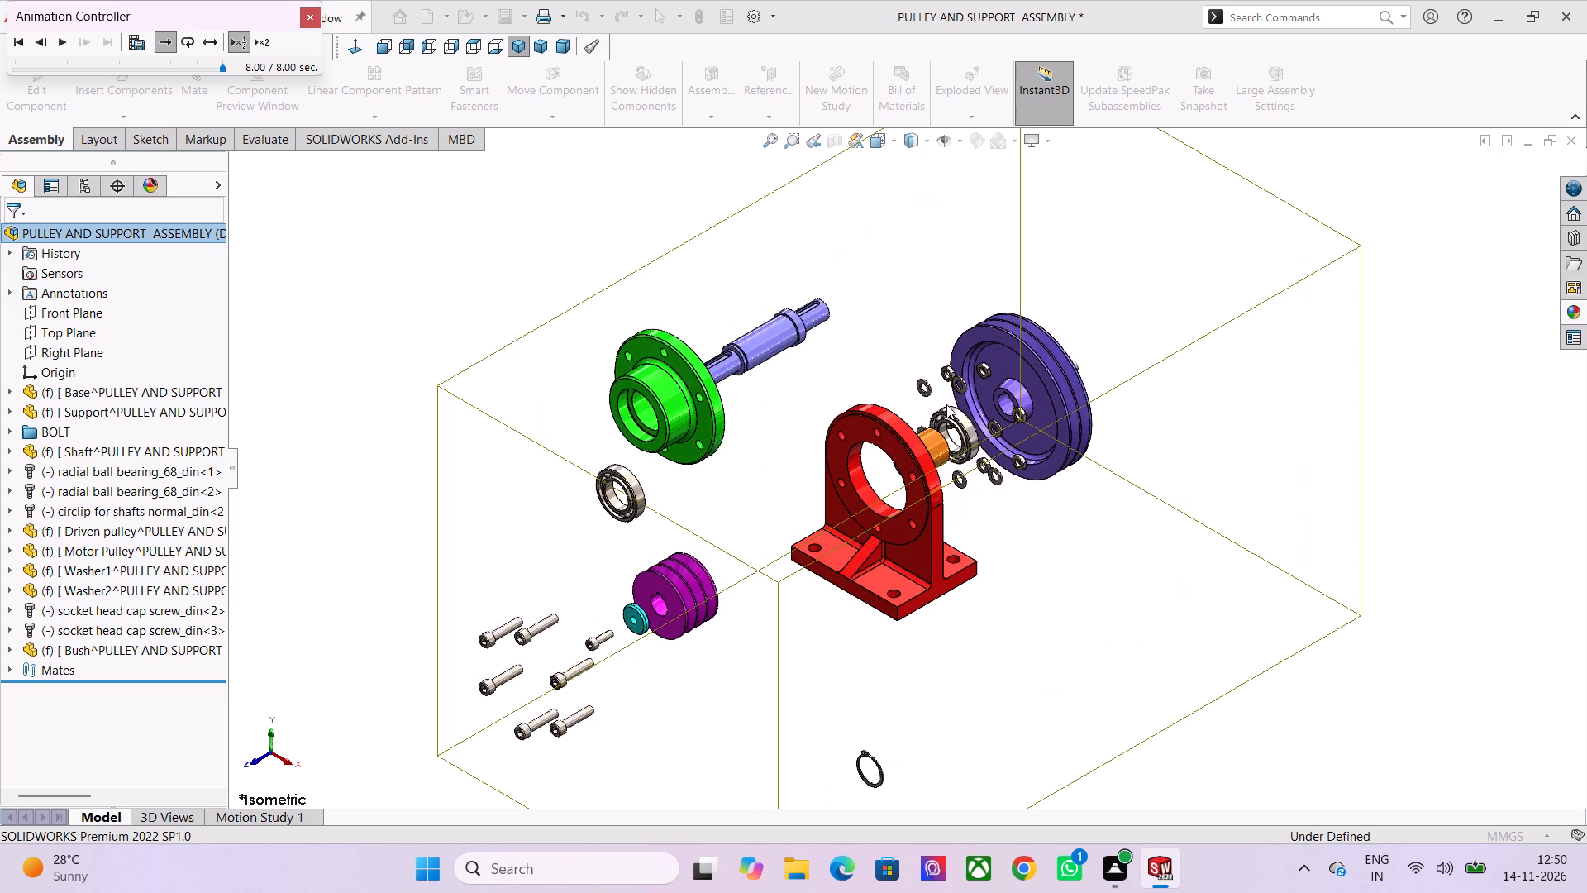
{"action": "scroll", "coordinate": [870, 428], "scroll_direction": "down", "scroll_amount": 2}
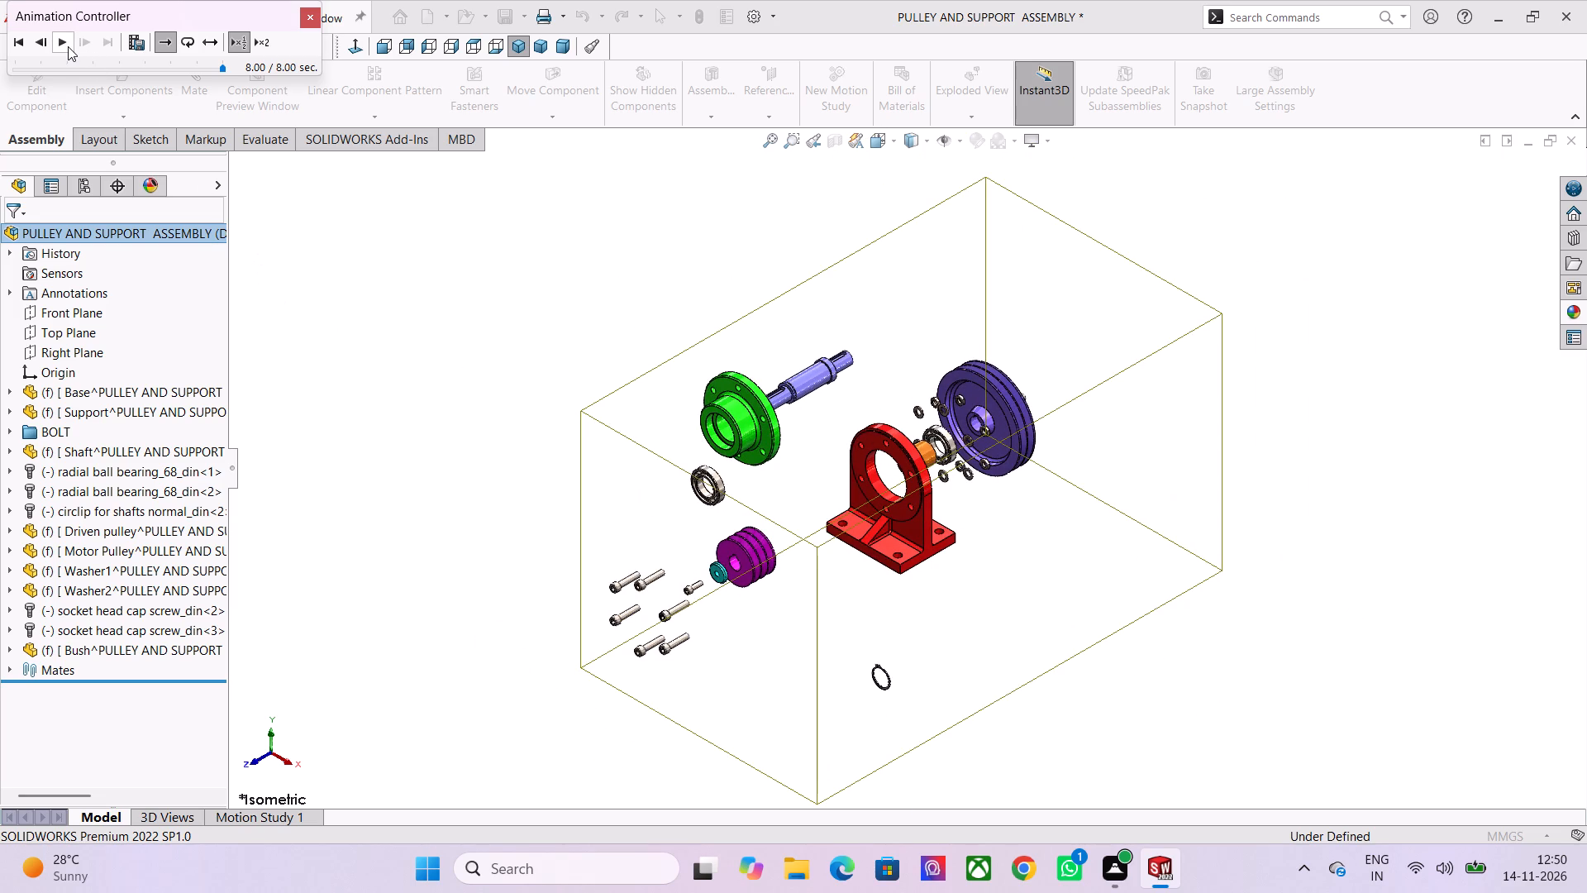
Replay the slow explode animation several more times to review the full separation sequence of the assembly.
{"action": "left_click", "coordinate": [68, 46]}
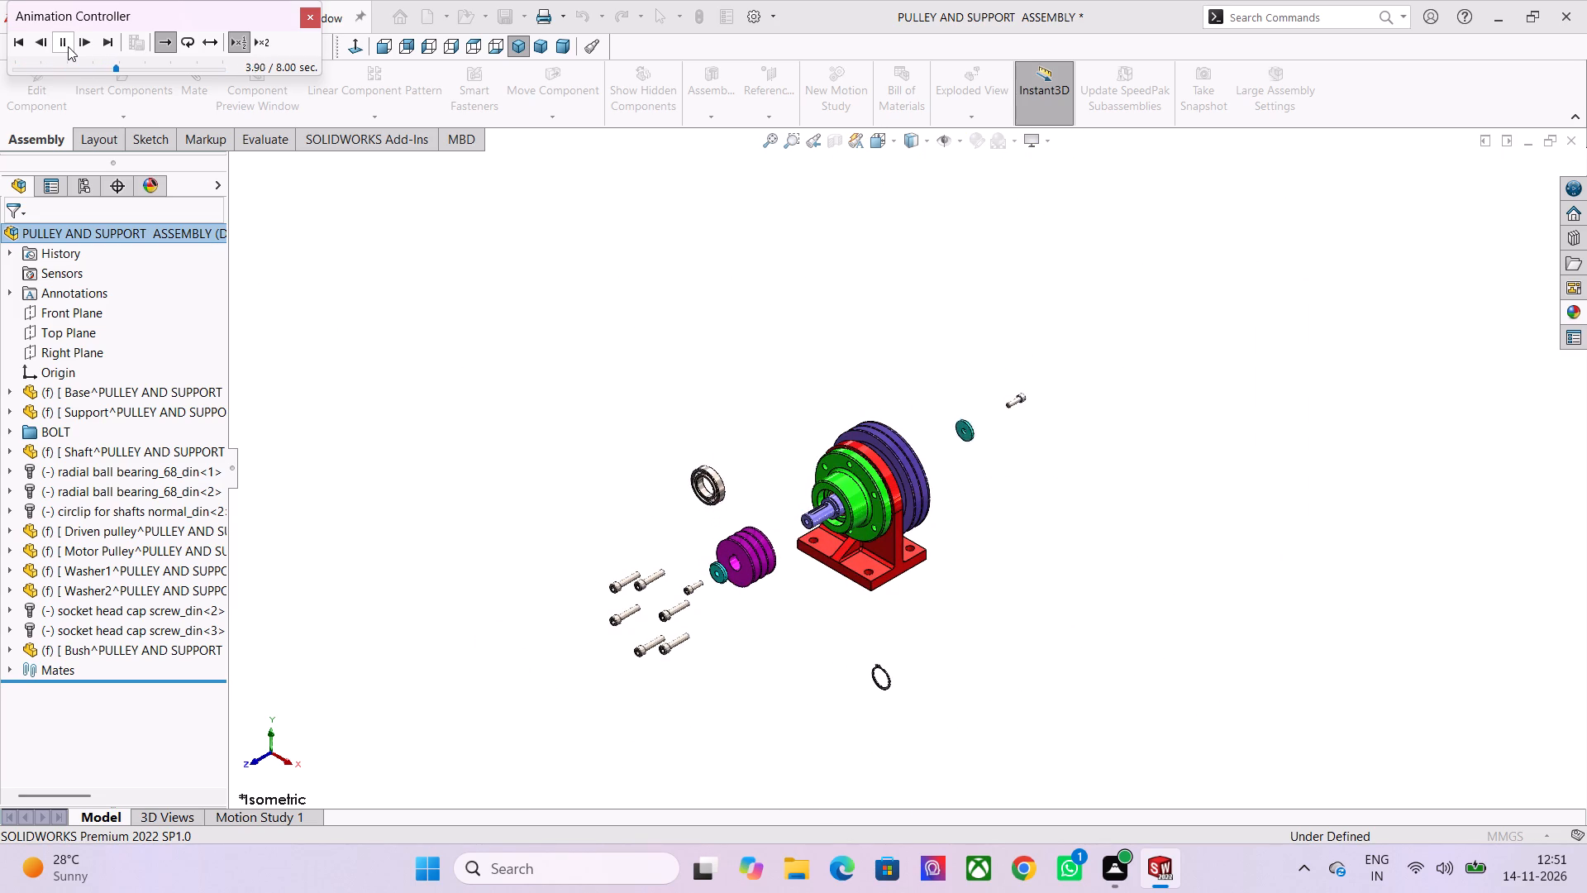
{"action": "left_click", "coordinate": [68, 46]}
{"action": "left_click", "coordinate": [68, 46]}
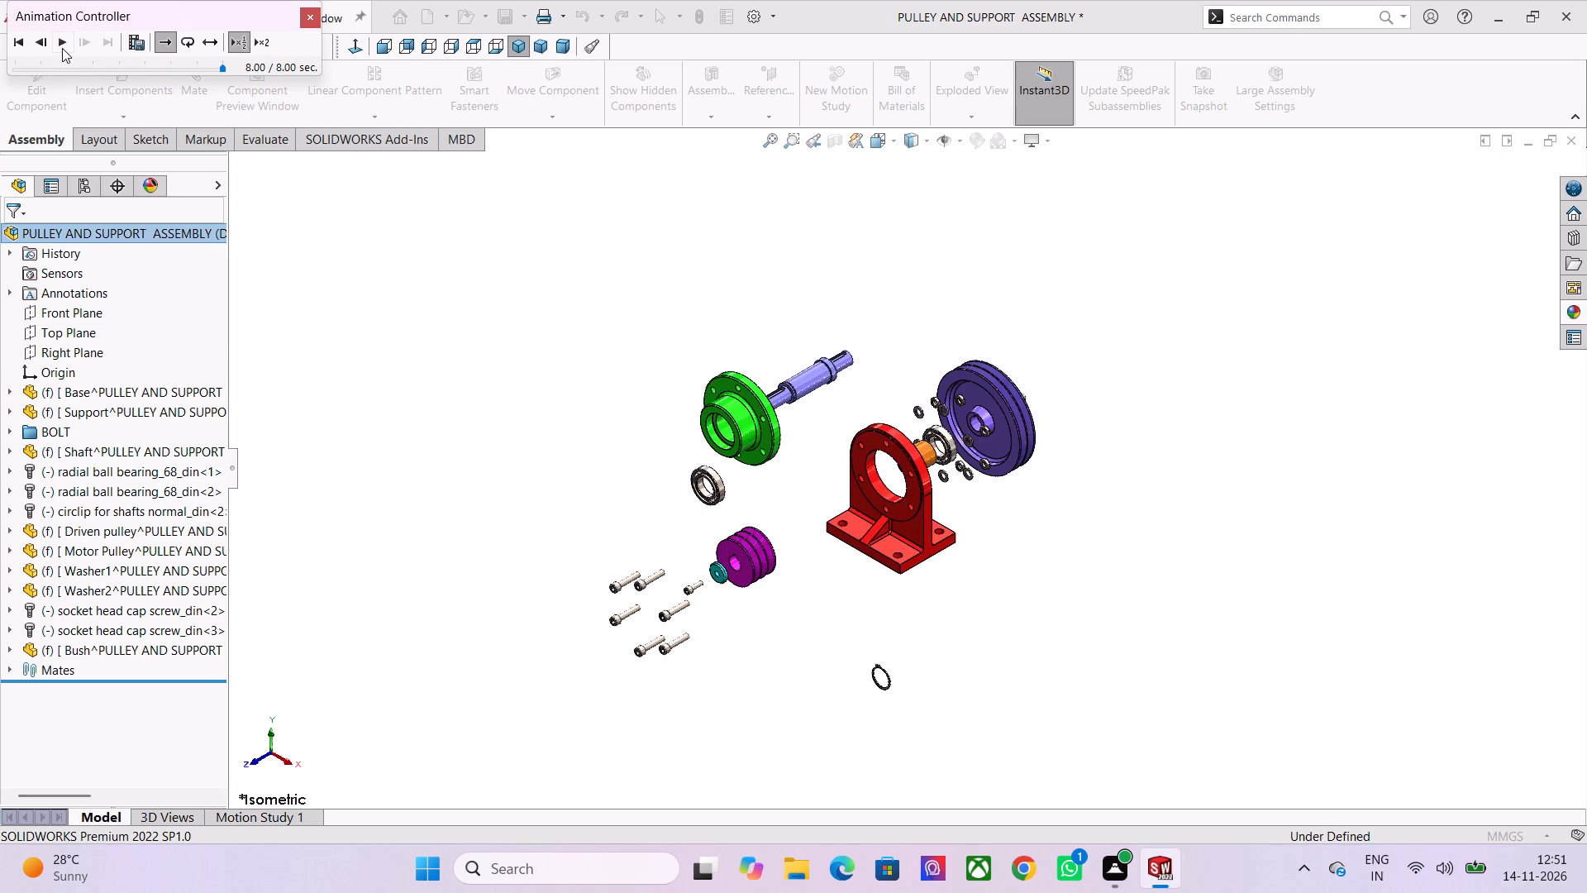
{"action": "left_click", "coordinate": [63, 47]}
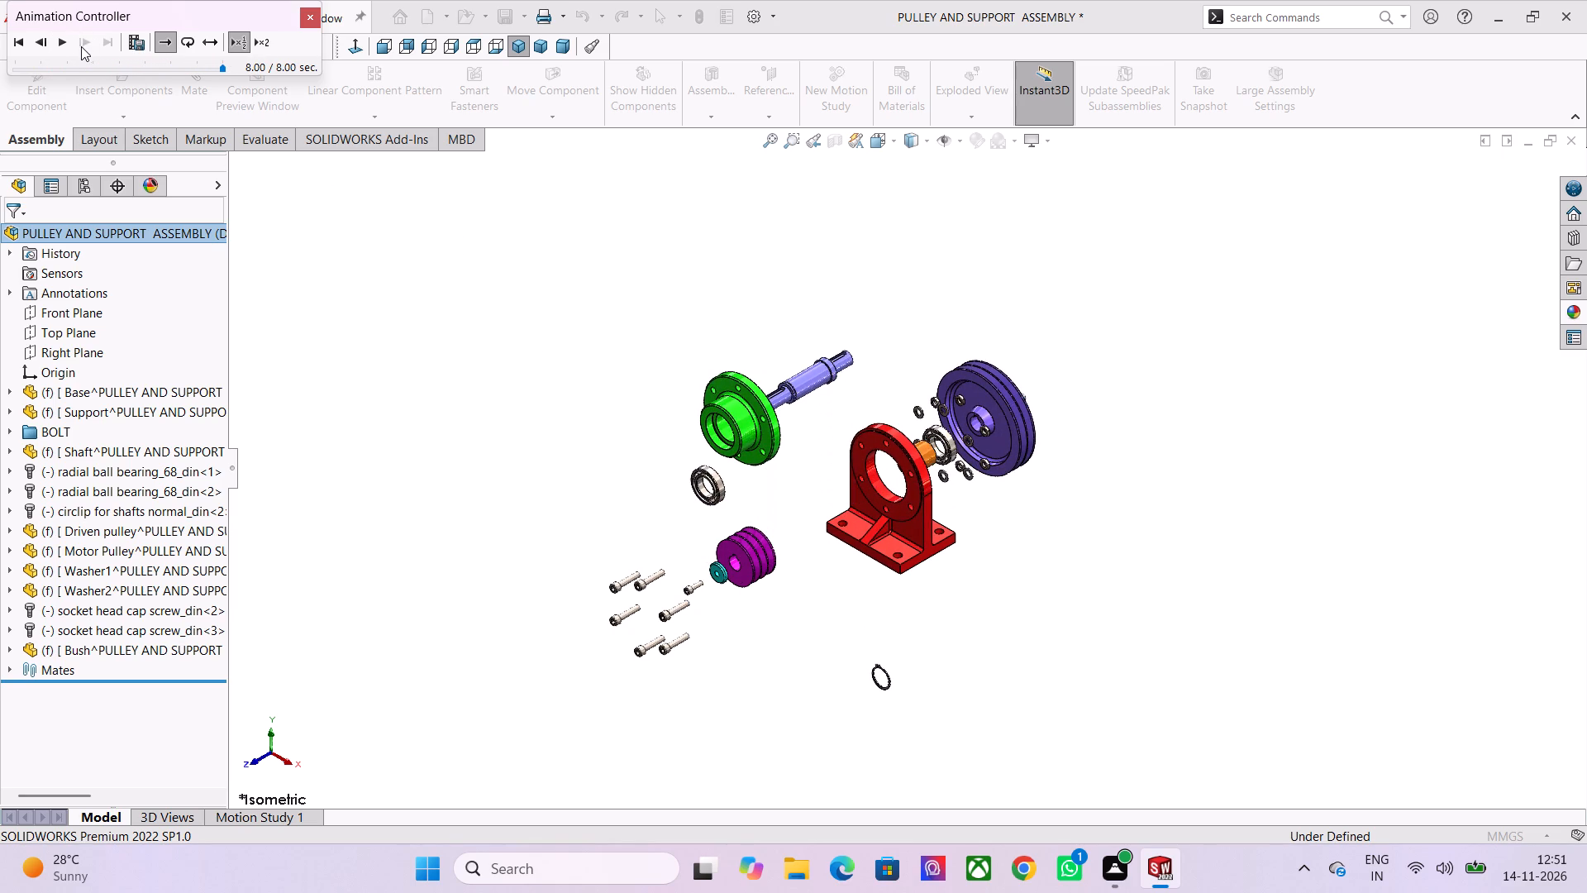
{"action": "left_click", "coordinate": [65, 42]}
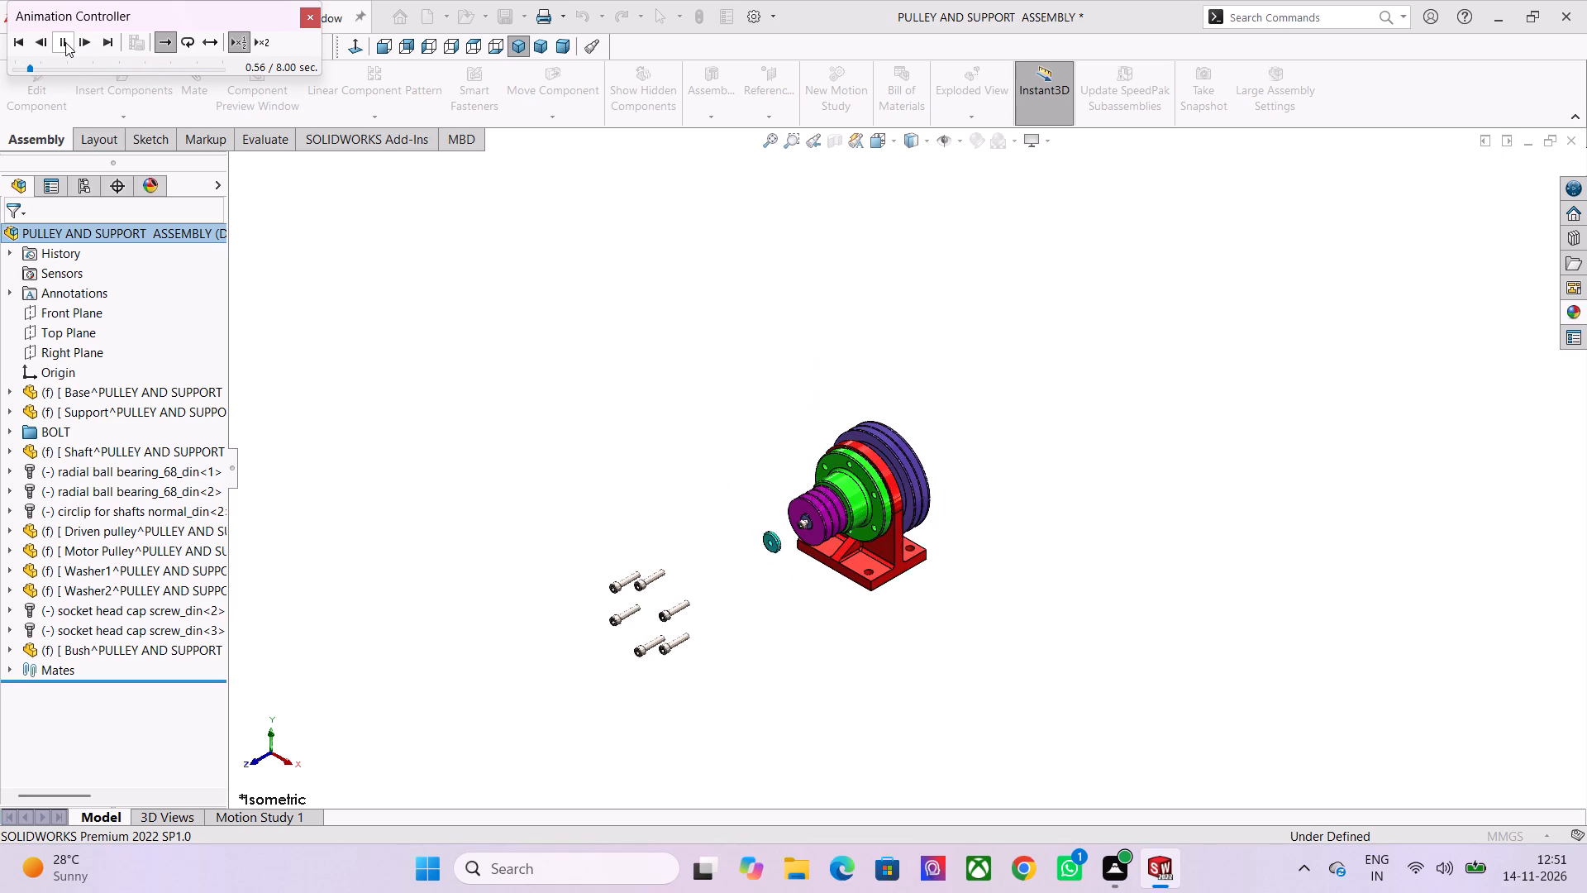
{"action": "scroll", "coordinate": [972, 566], "scroll_direction": "up", "scroll_amount": 1}
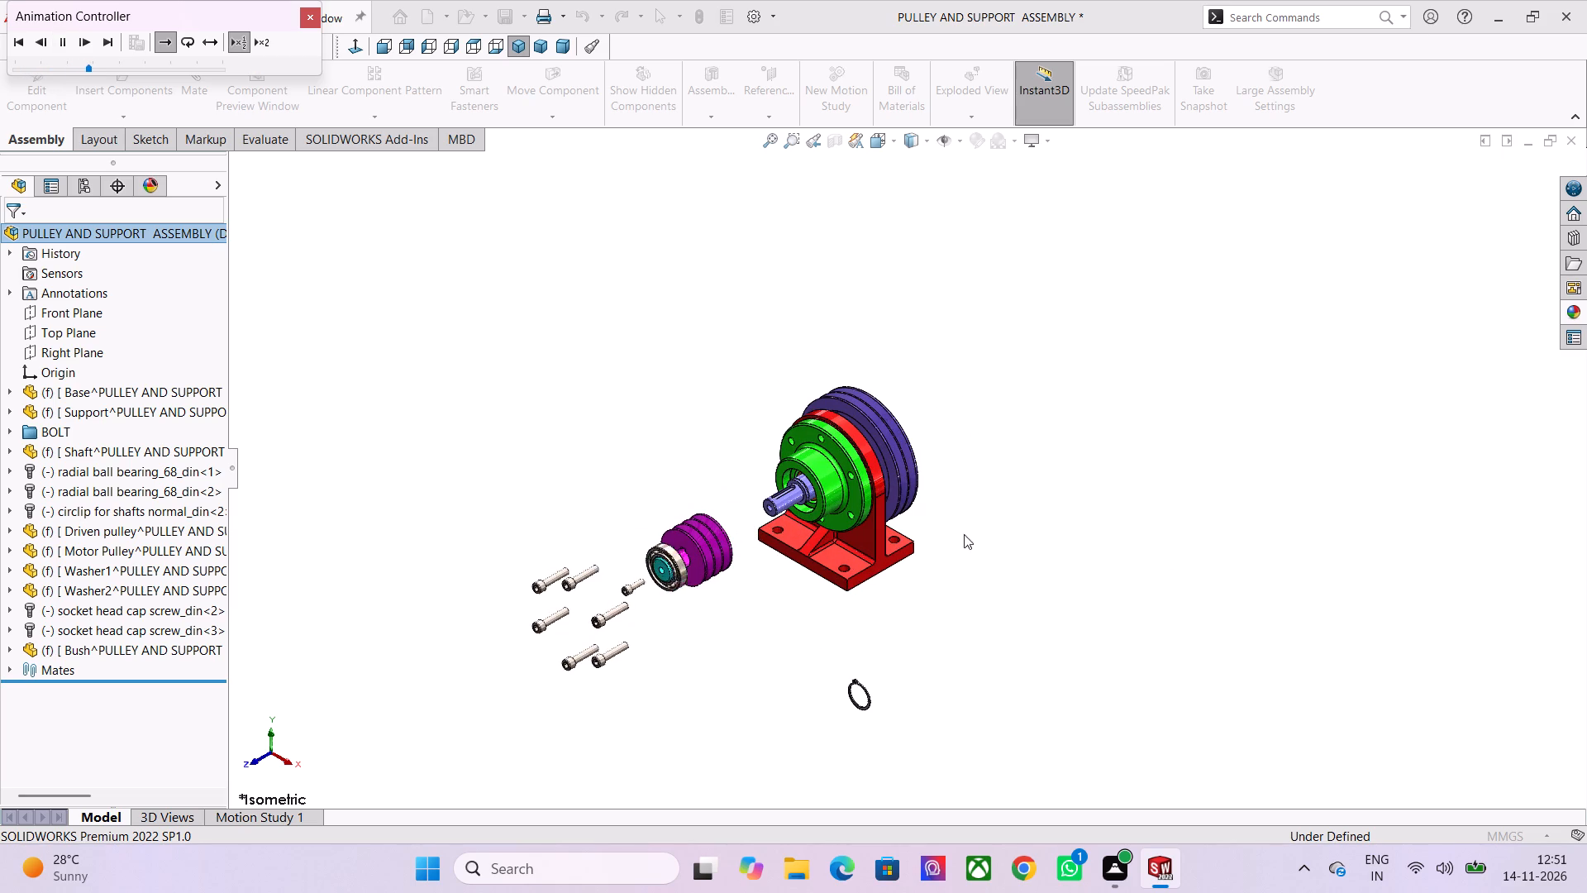
{"action": "scroll", "coordinate": [836, 473], "scroll_direction": "up", "scroll_amount": 1}
{"action": "scroll", "coordinate": [836, 473], "scroll_direction": "down", "scroll_amount": 1}
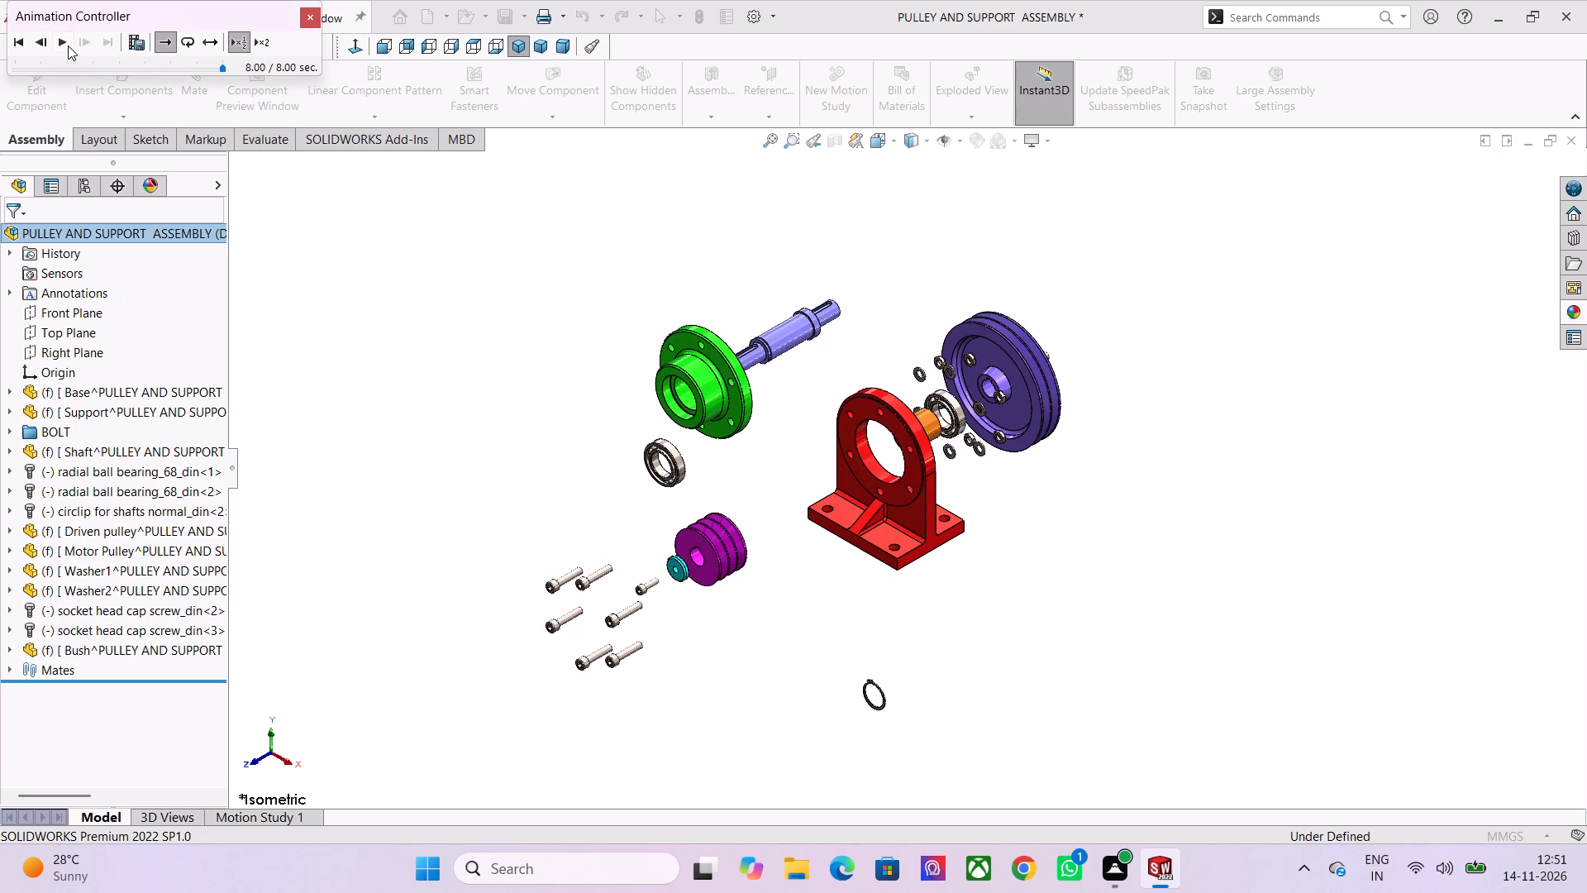
{"action": "left_click", "coordinate": [64, 45]}
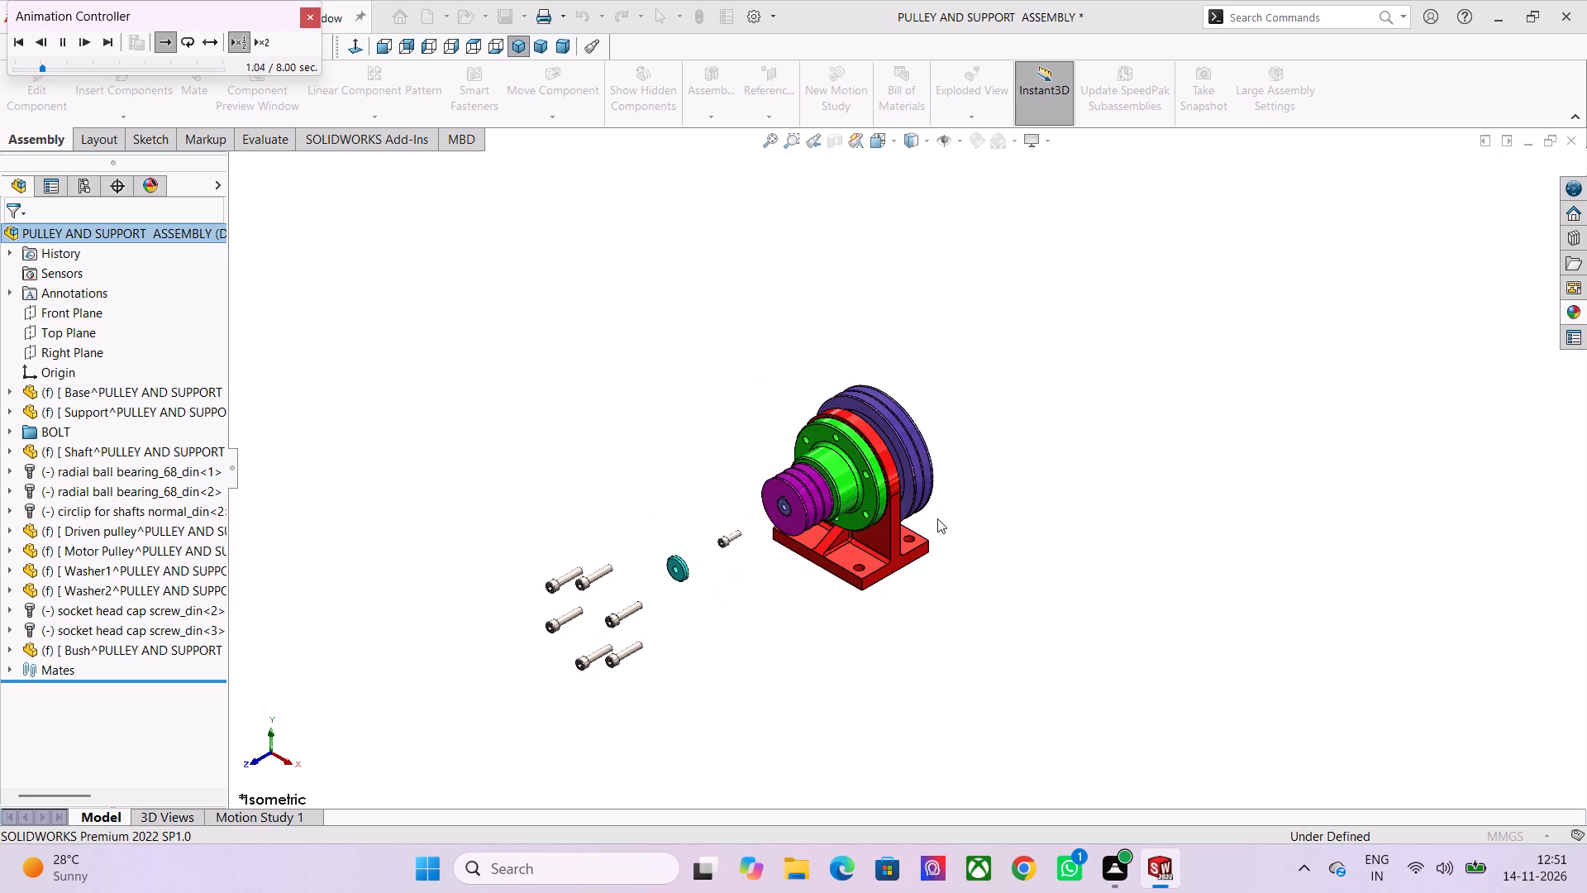
{"action": "scroll", "coordinate": [835, 605], "scroll_direction": "up", "scroll_amount": 1}
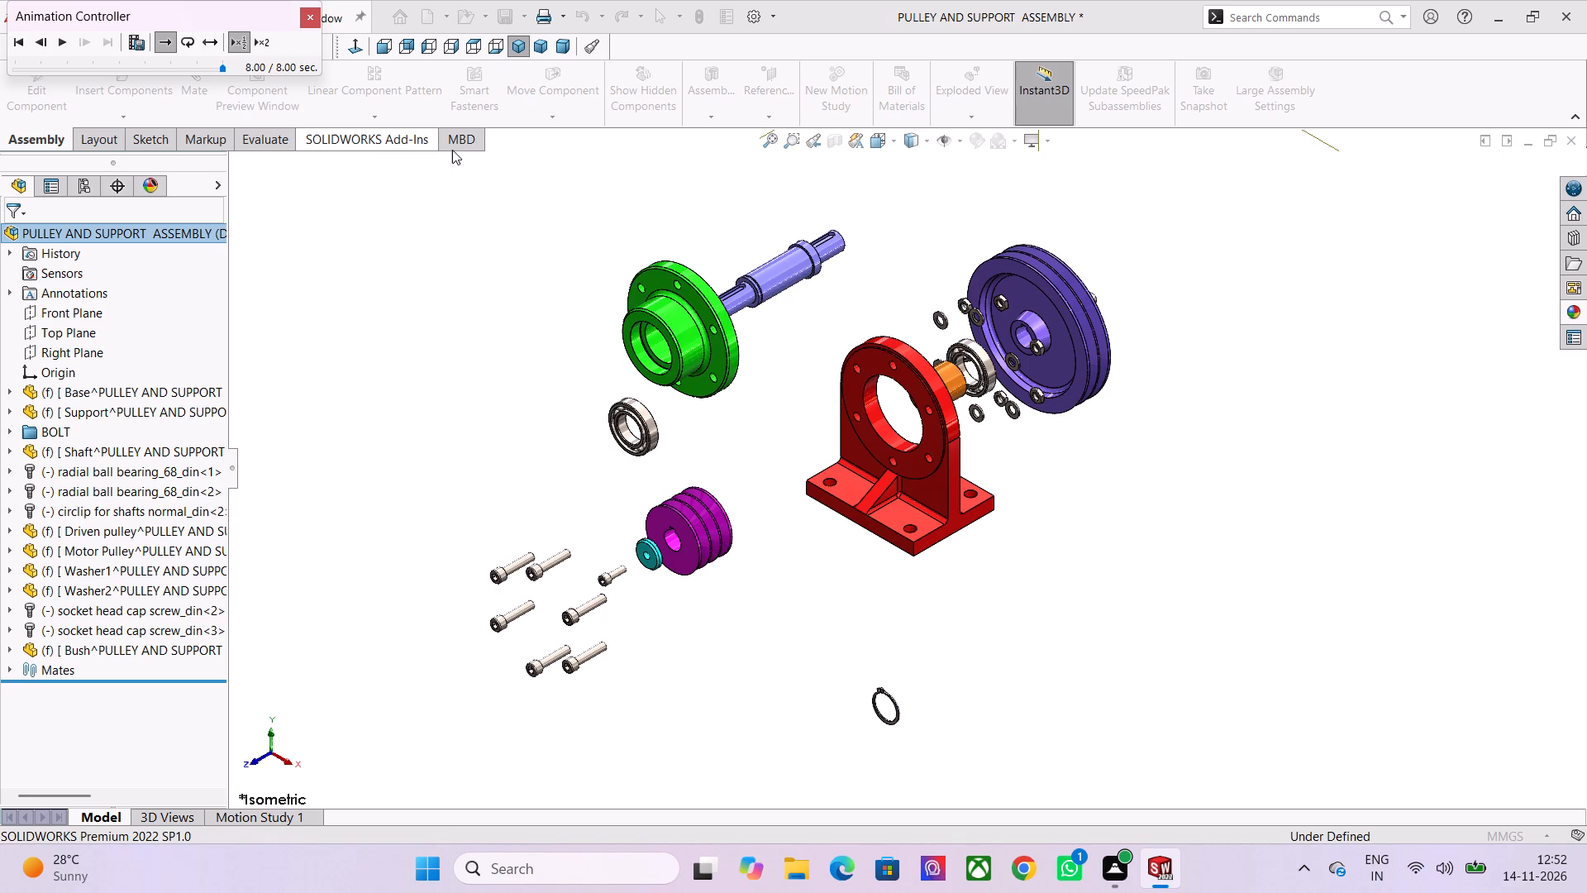
{"action": "left_click", "coordinate": [58, 45]}
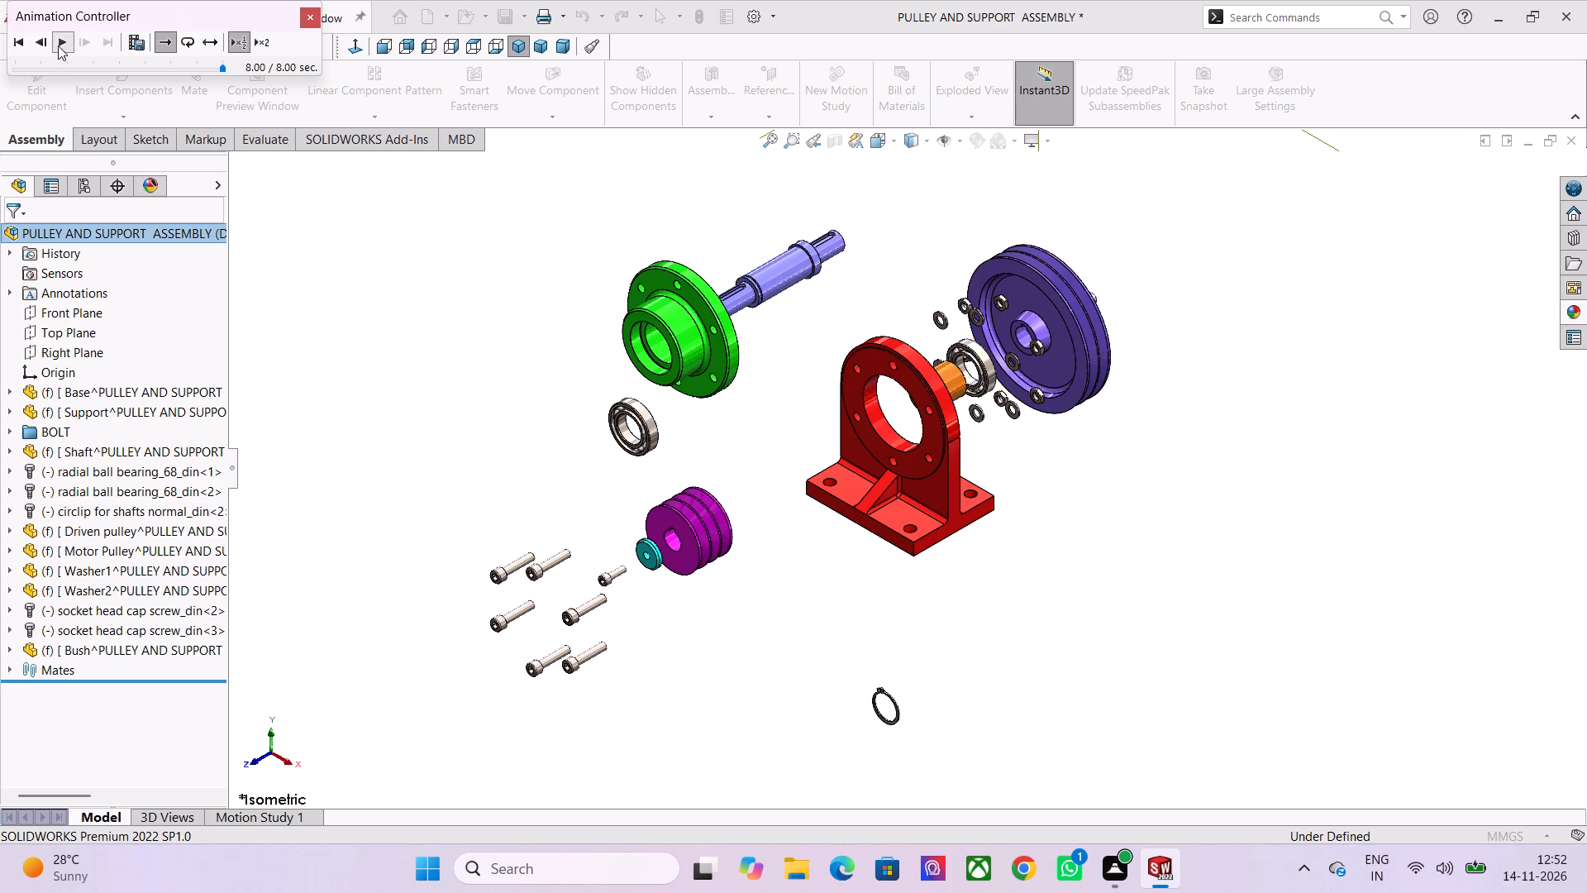
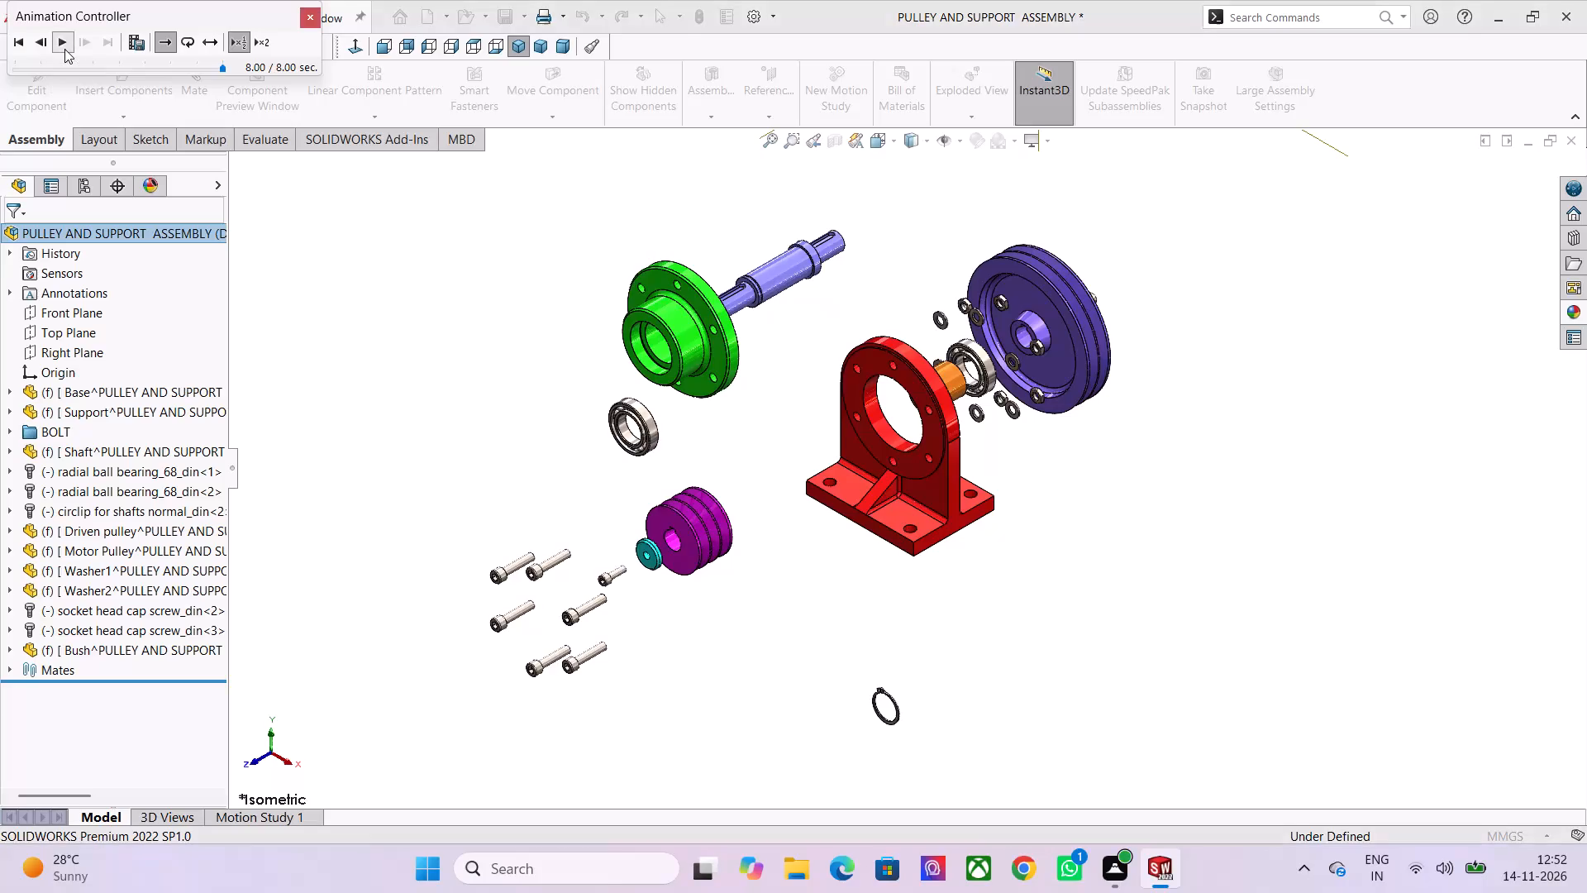
Replay the slow explode animation of the pulley and support assembly from the start to watch the parts separate.
{"action": "left_click", "coordinate": [64, 49]}
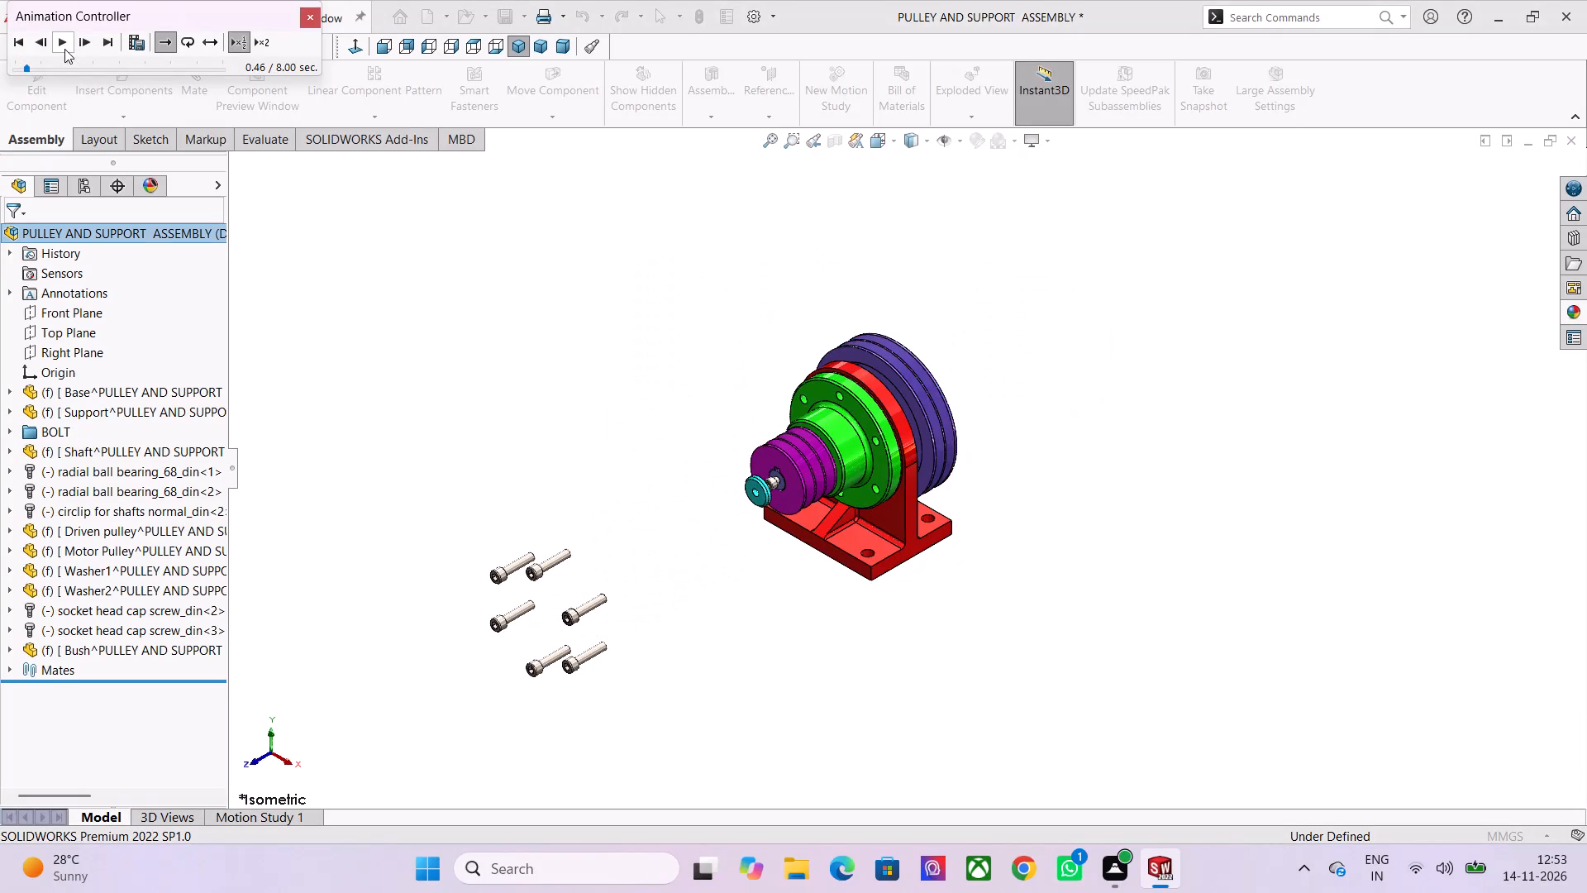
{"action": "left_click", "coordinate": [64, 49]}
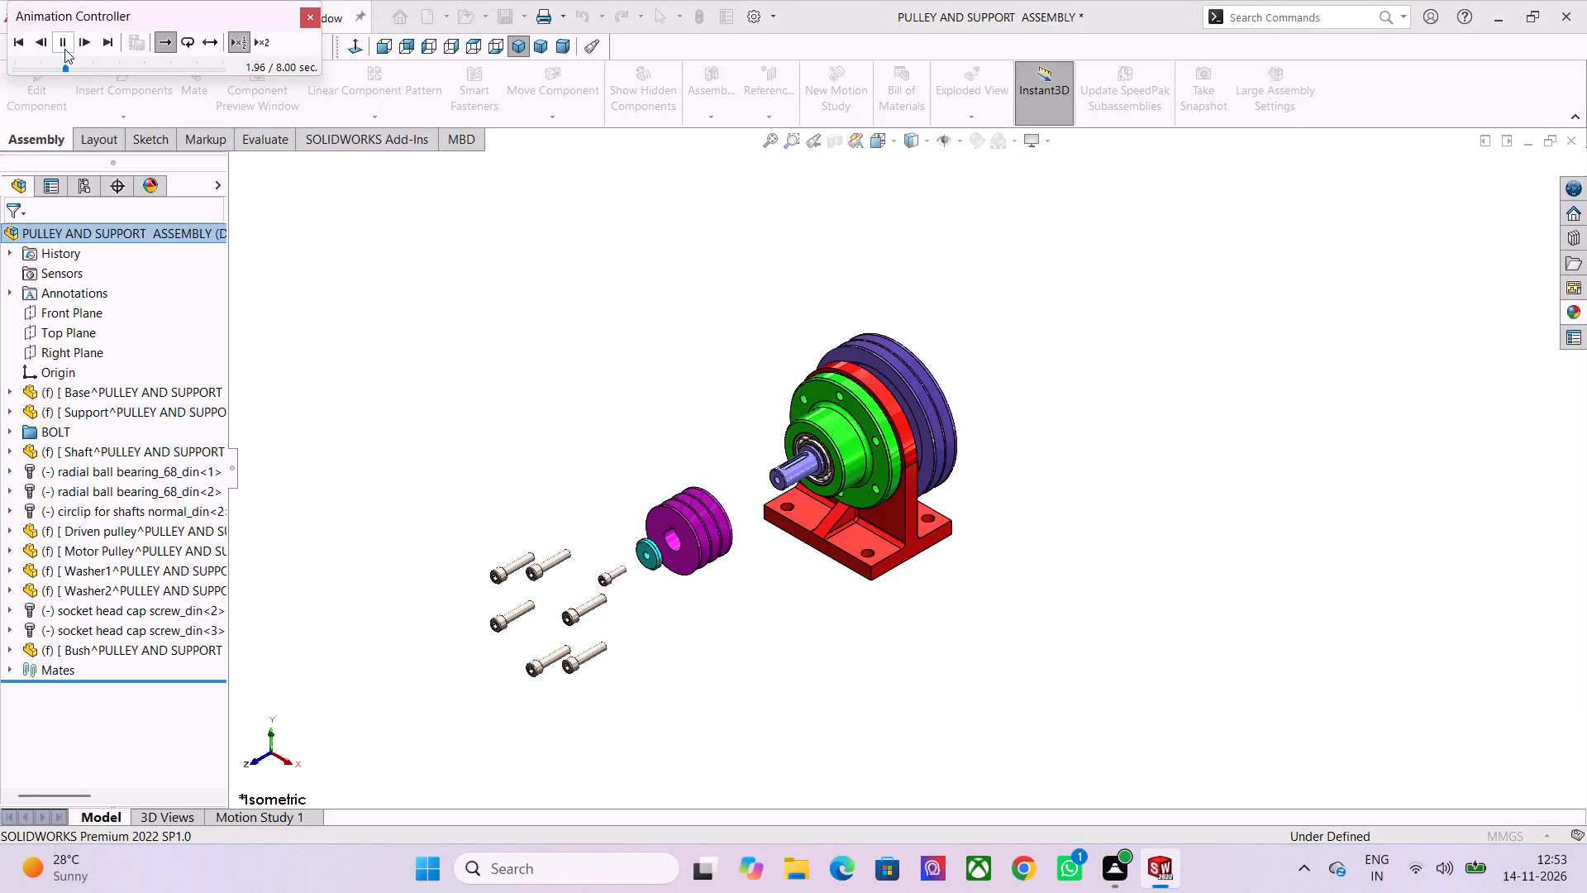
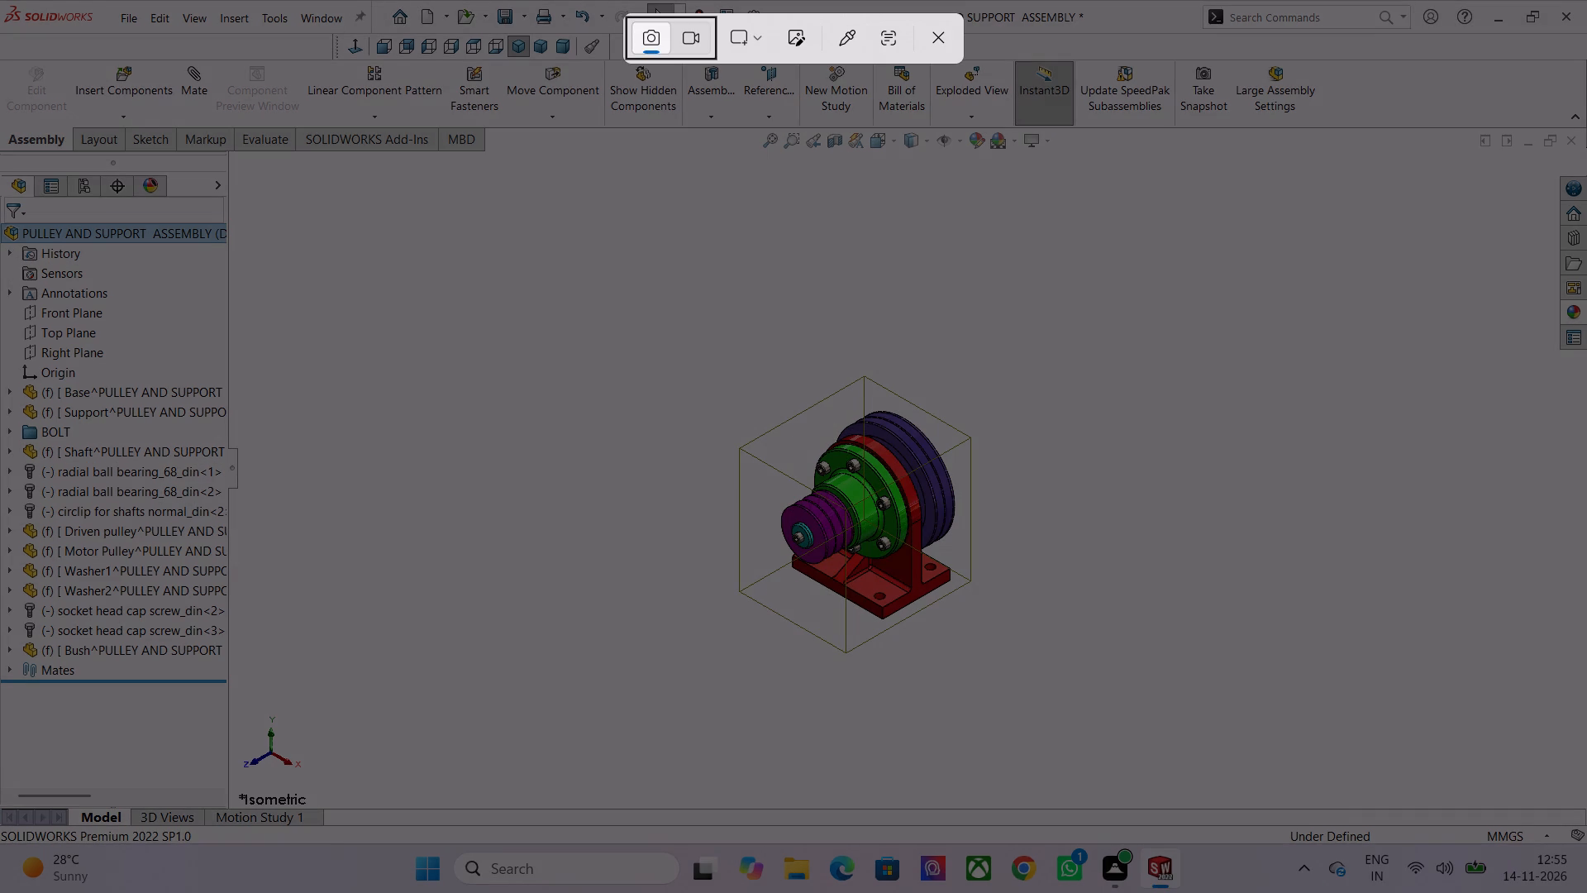
Start a Snipping Tool video recording that captures the whole SOLIDWORKS window.
{"action": "left_click", "coordinate": [683, 40]}
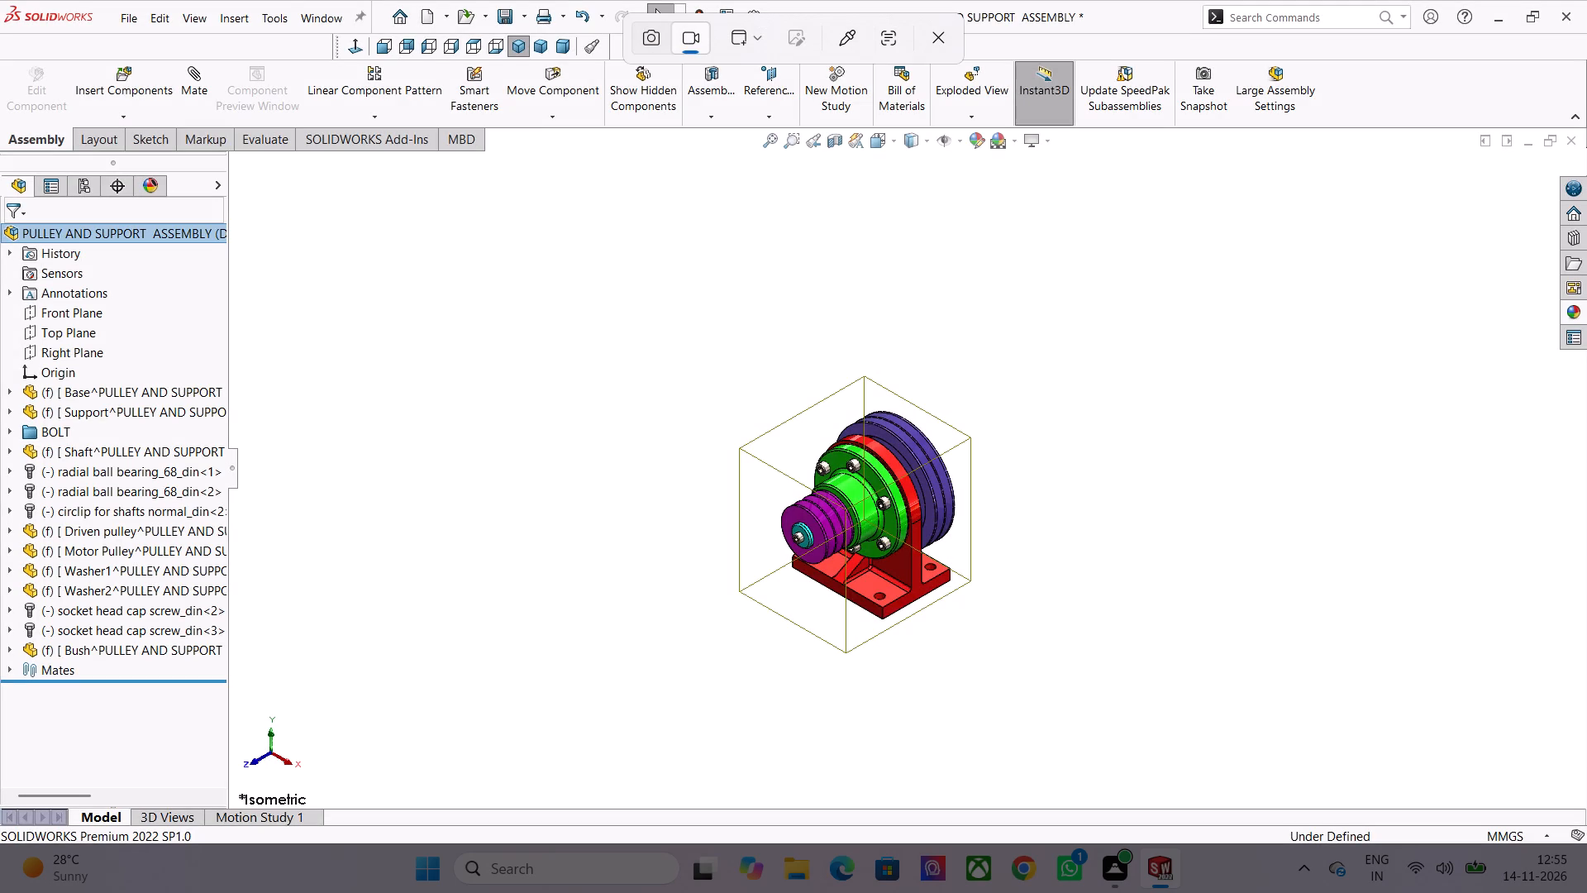
{"action": "scroll", "coordinate": [1137, 493], "scroll_direction": "up", "scroll_amount": 1}
{"action": "scroll", "coordinate": [1022, 532], "scroll_direction": "up", "scroll_amount": 1}
{"action": "left_click", "coordinate": [1340, 359]}
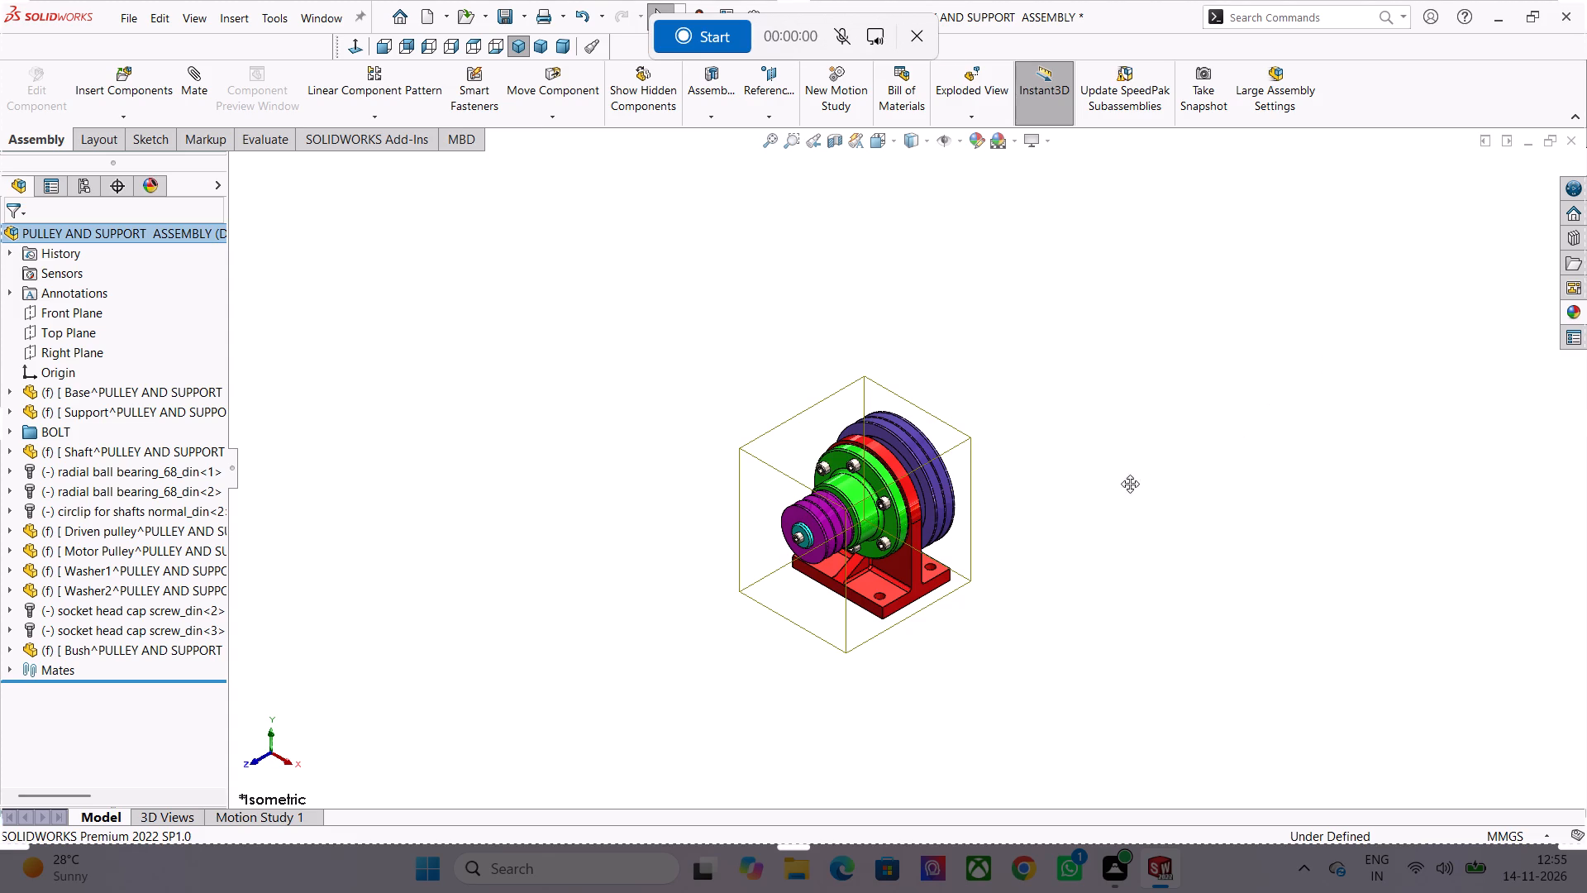
{"action": "scroll", "coordinate": [974, 505], "scroll_direction": "up", "scroll_amount": 2}
{"action": "left_click", "coordinate": [707, 41]}
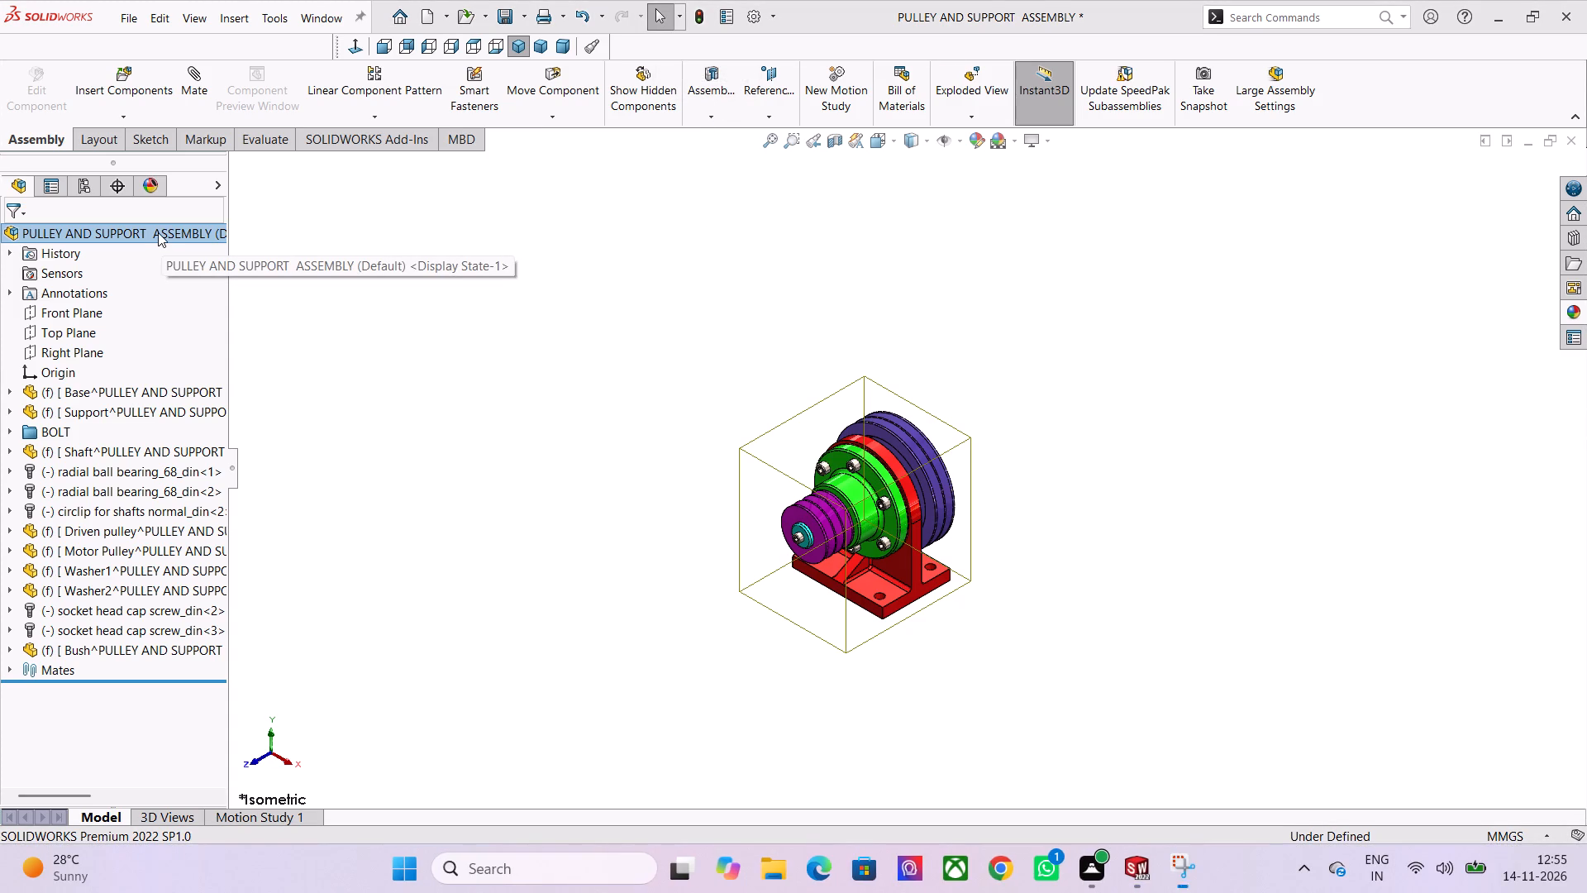
Play the animated explode of the PULLEY AND SUPPORT ASSEMBLY to its end at 8.00 seconds and stop the screen recording.
{"action": "right_click", "coordinate": [158, 232]}
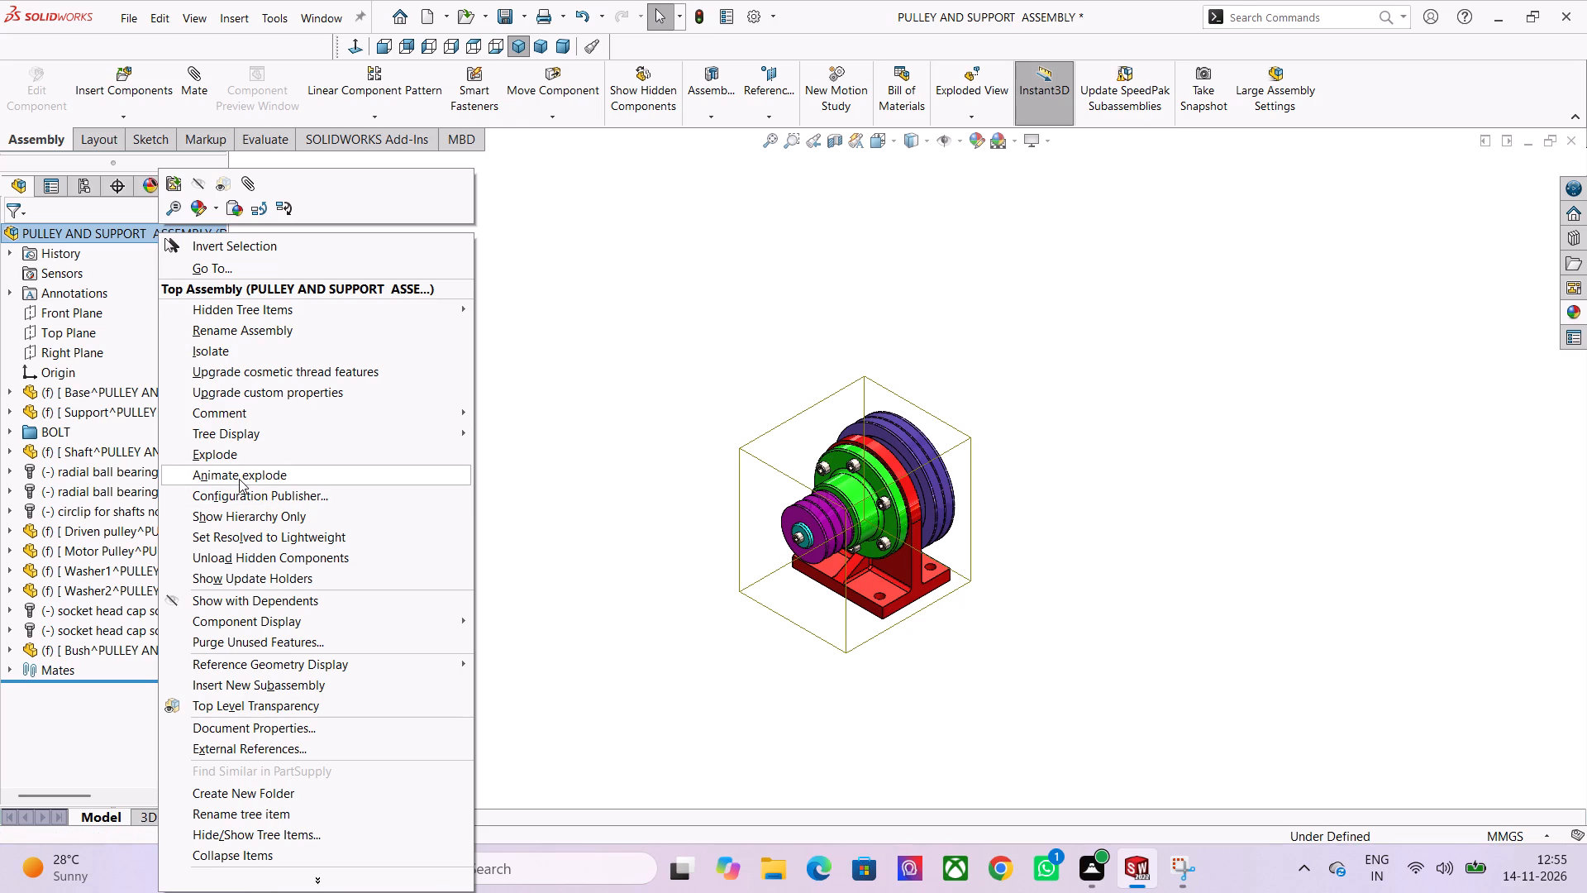
{"action": "left_click", "coordinate": [239, 479]}
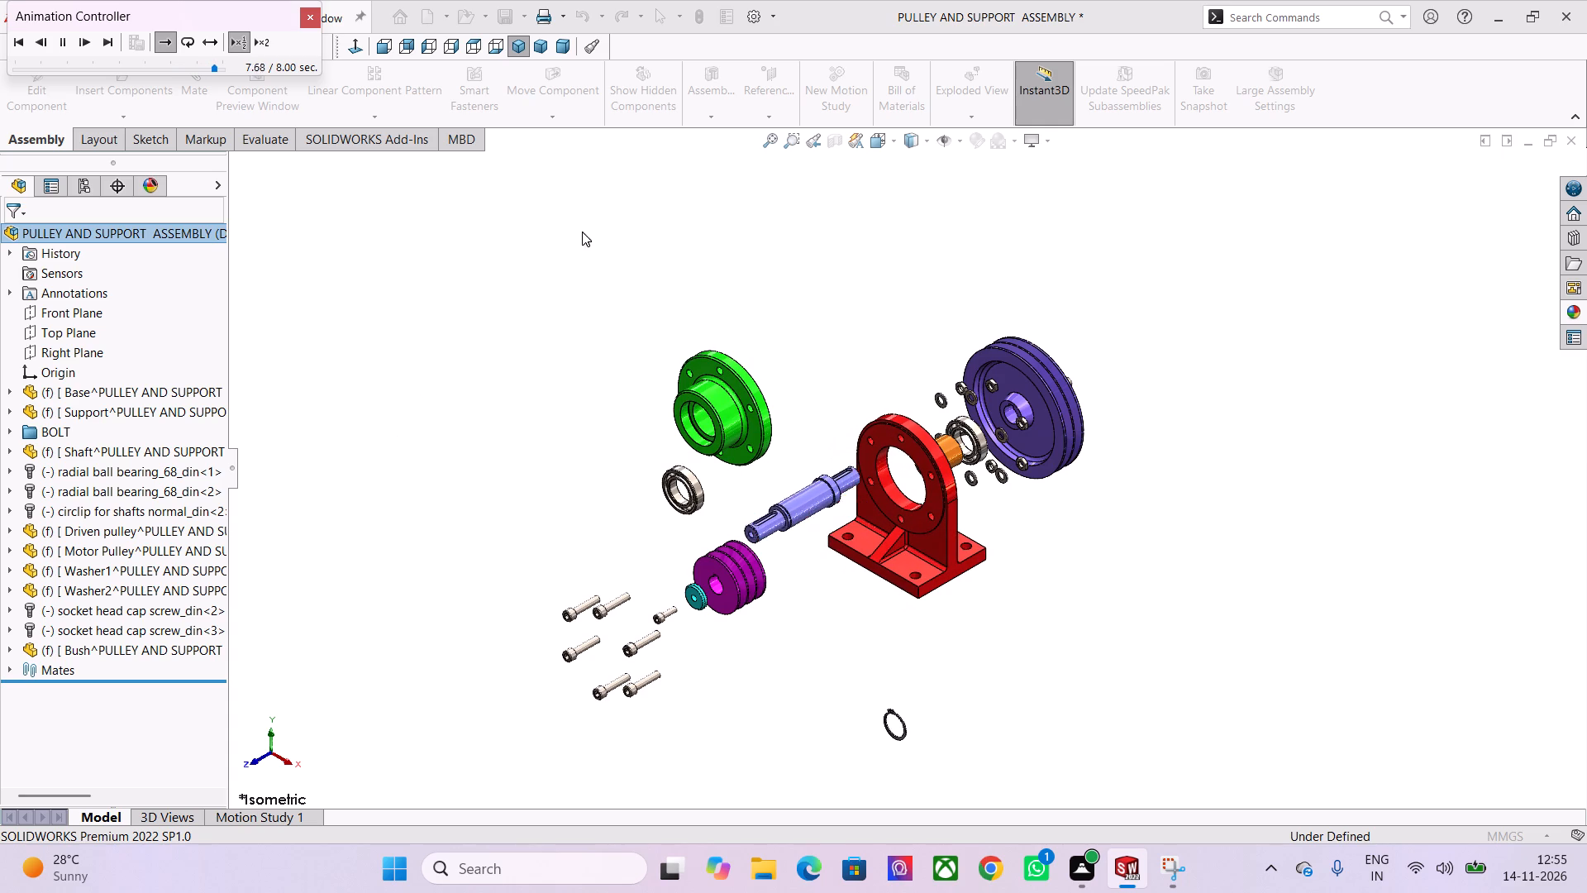
{"action": "left_click", "coordinate": [681, 36]}
{"action": "left_click", "coordinate": [720, 36]}
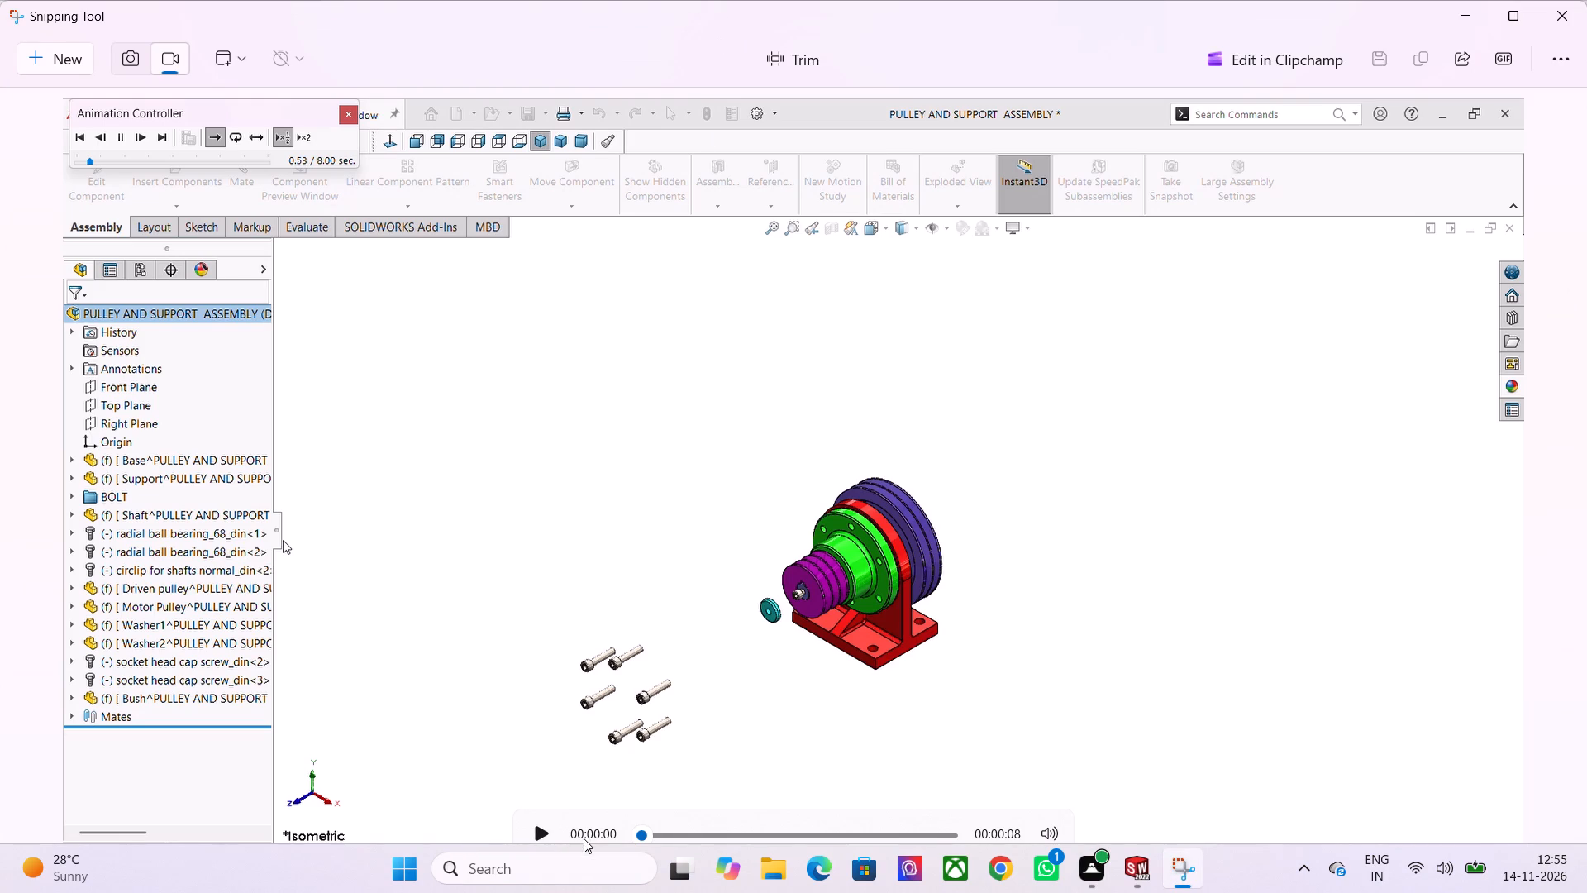
Play back the recorded explode clip to check the part separation sequence, and close the Snipping Tool window.
{"action": "left_click", "coordinate": [540, 830]}
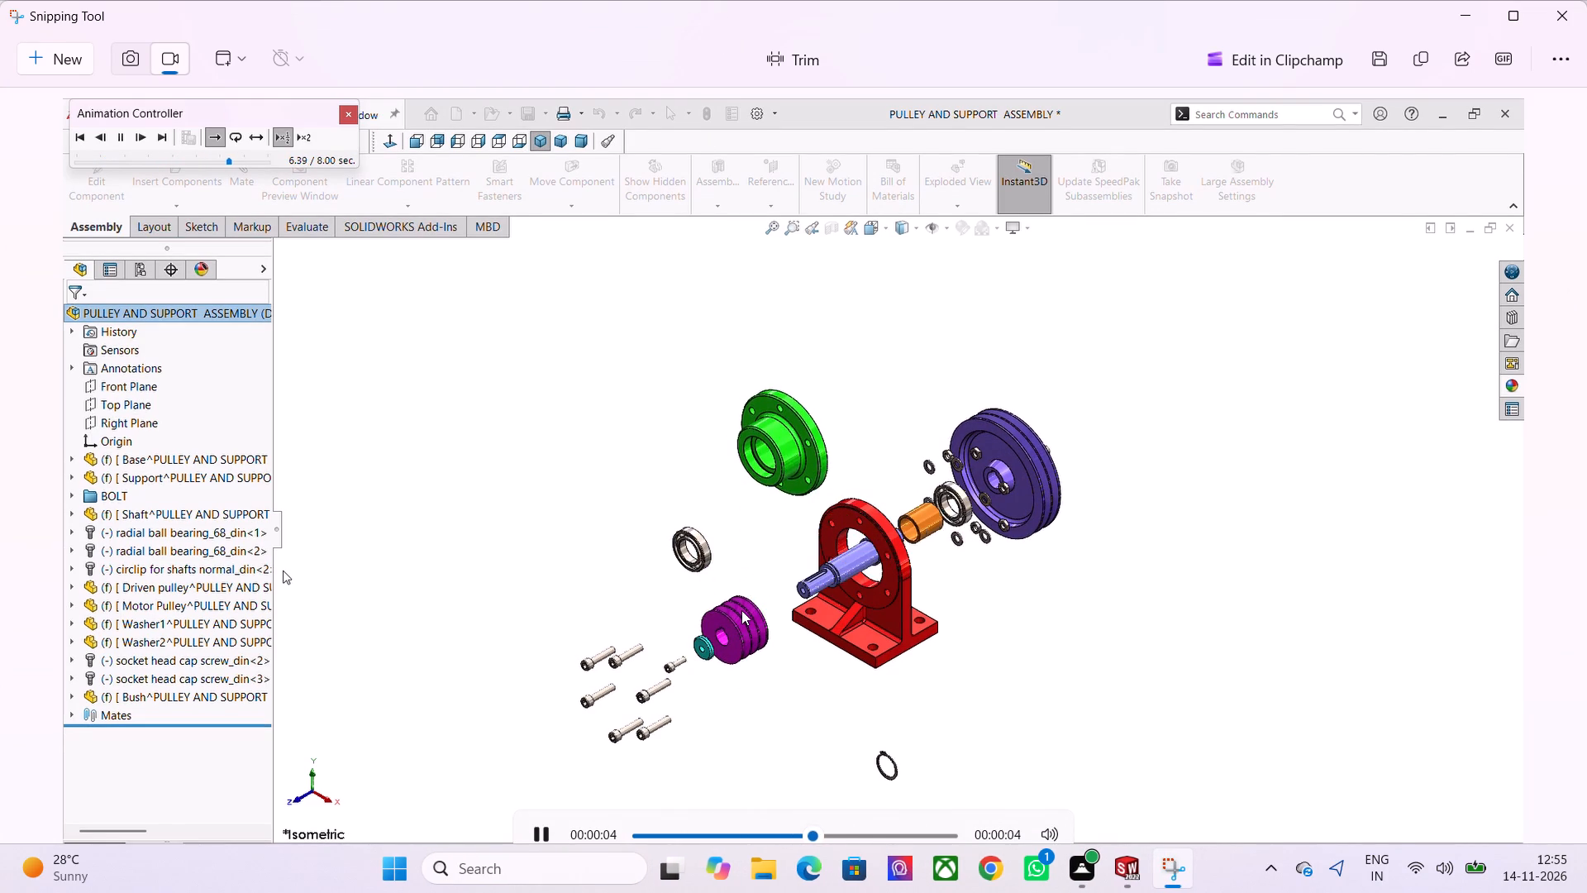
{"action": "left_click", "coordinate": [544, 825]}
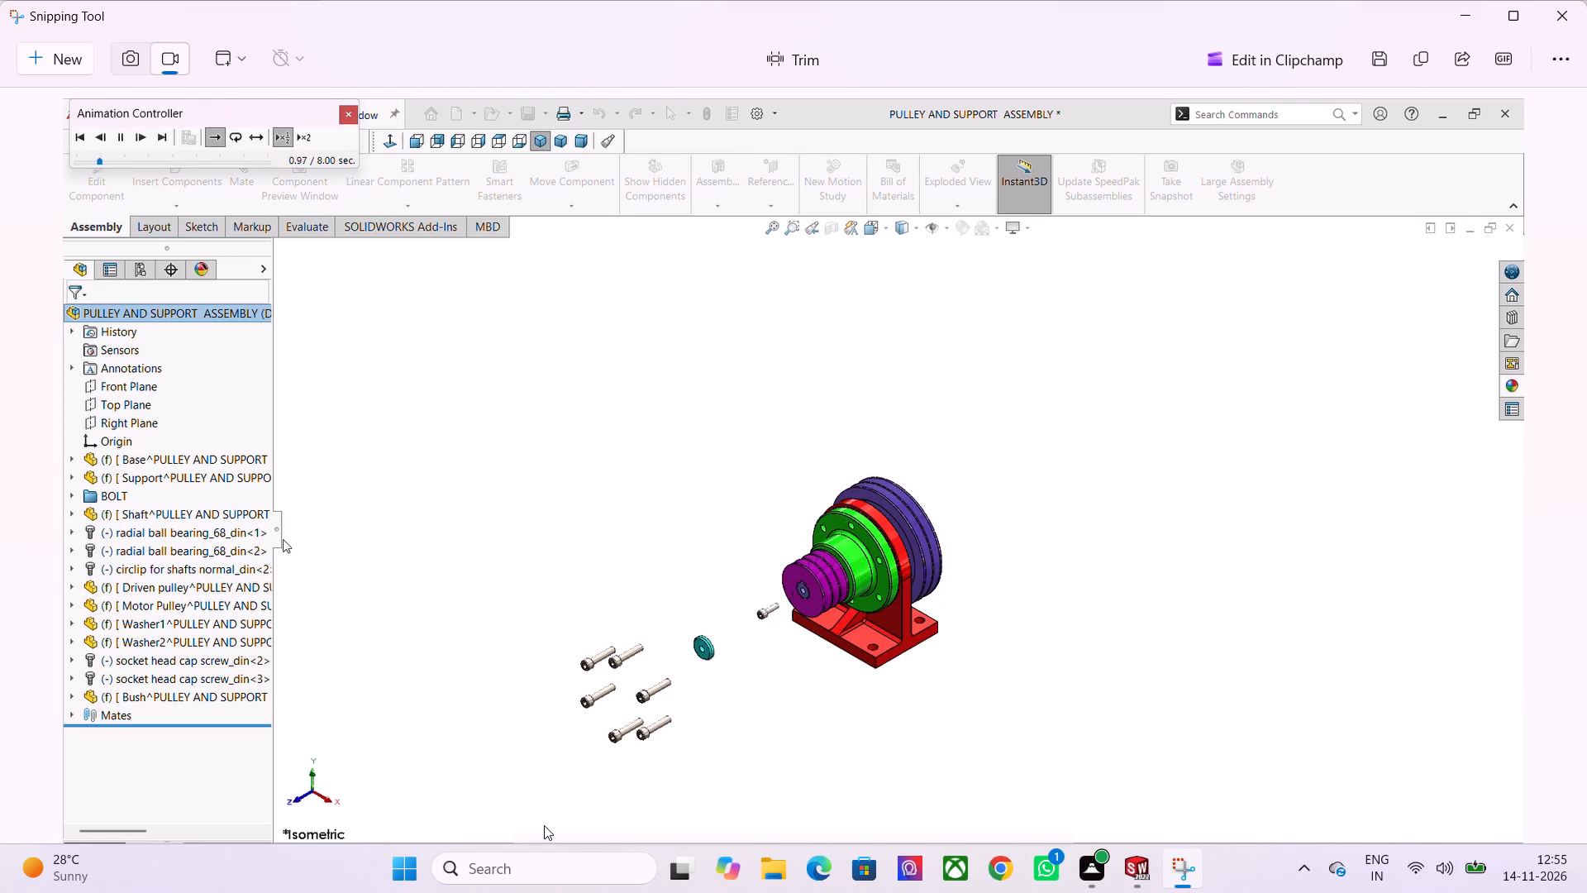
{"action": "left_click", "coordinate": [544, 825]}
{"action": "left_click", "coordinate": [544, 825]}
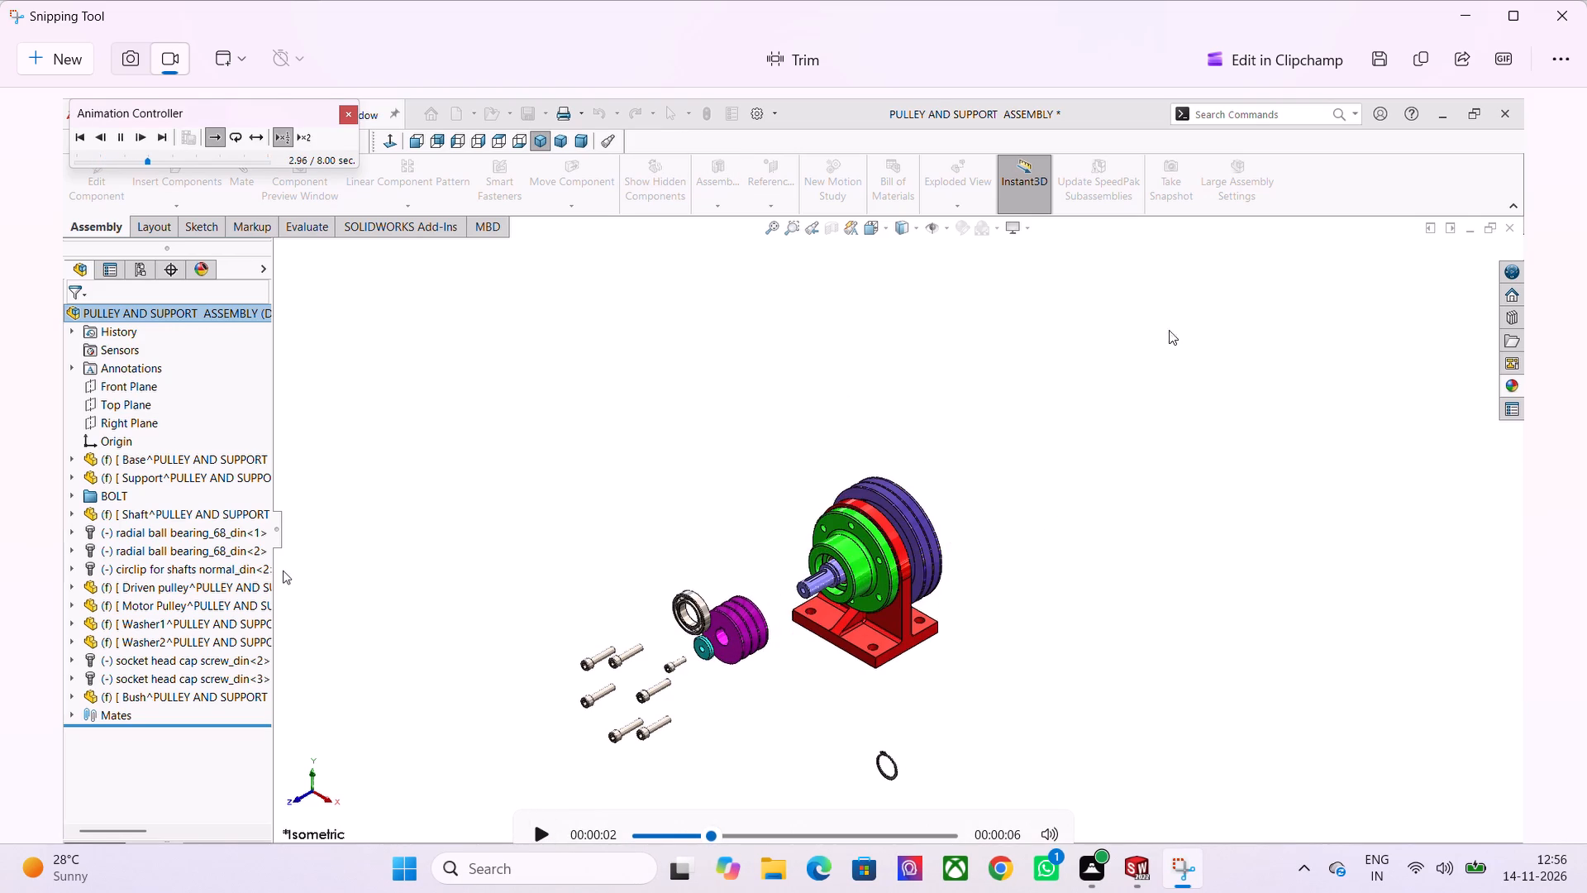
{"action": "left_click", "coordinate": [1562, 24]}
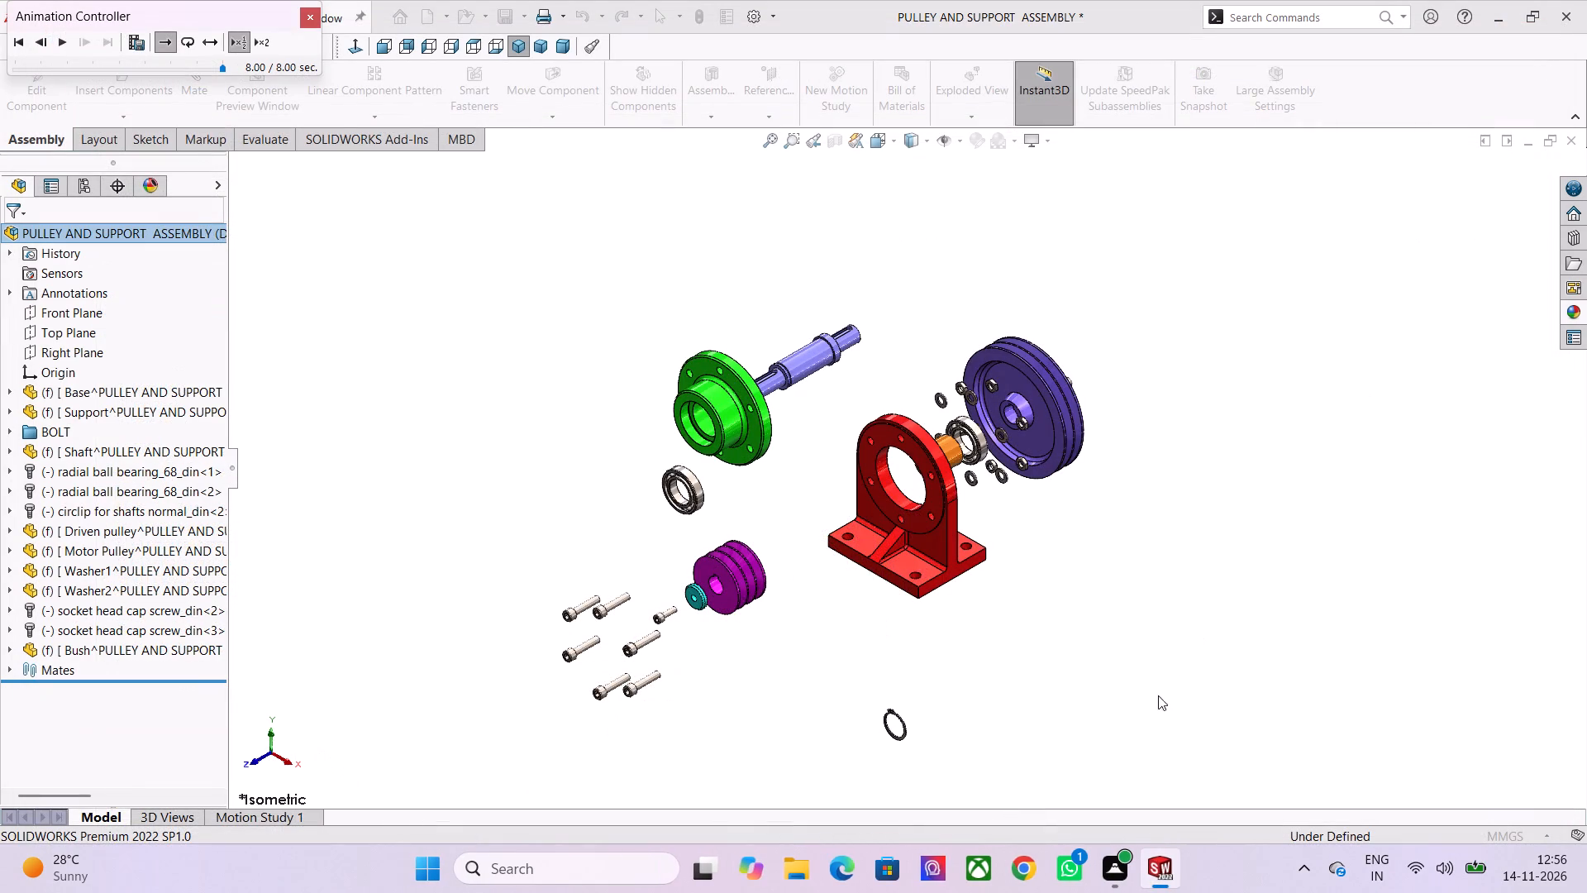
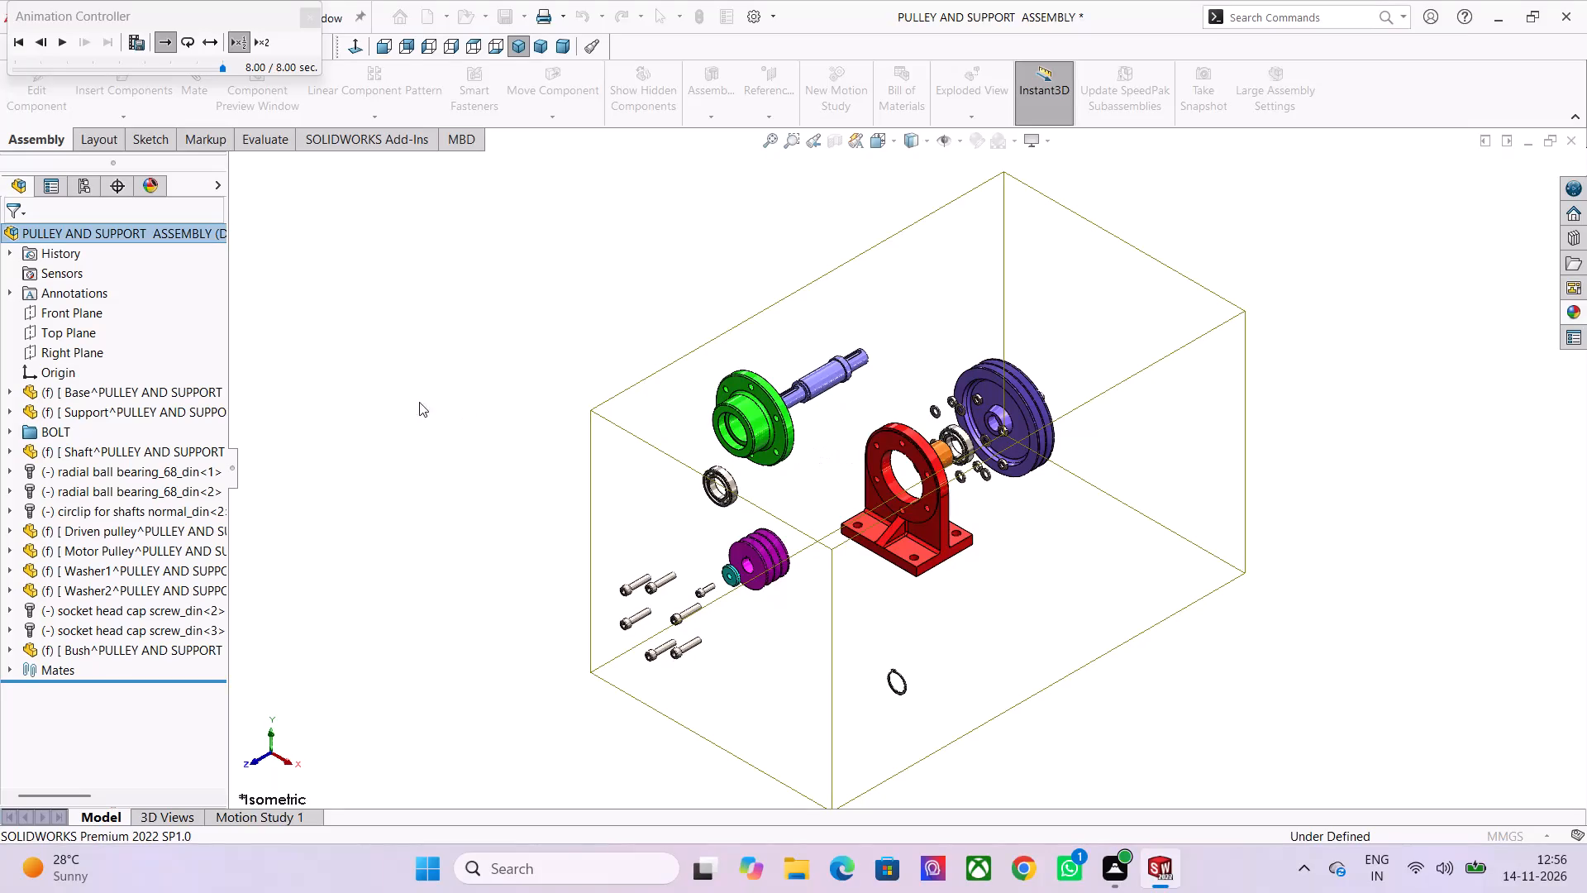
Close the Animation Controller of the PULLEY AND SUPPORT ASSEMBLY with the components in their exploded positions.
{"action": "left_click", "coordinate": [307, 14]}
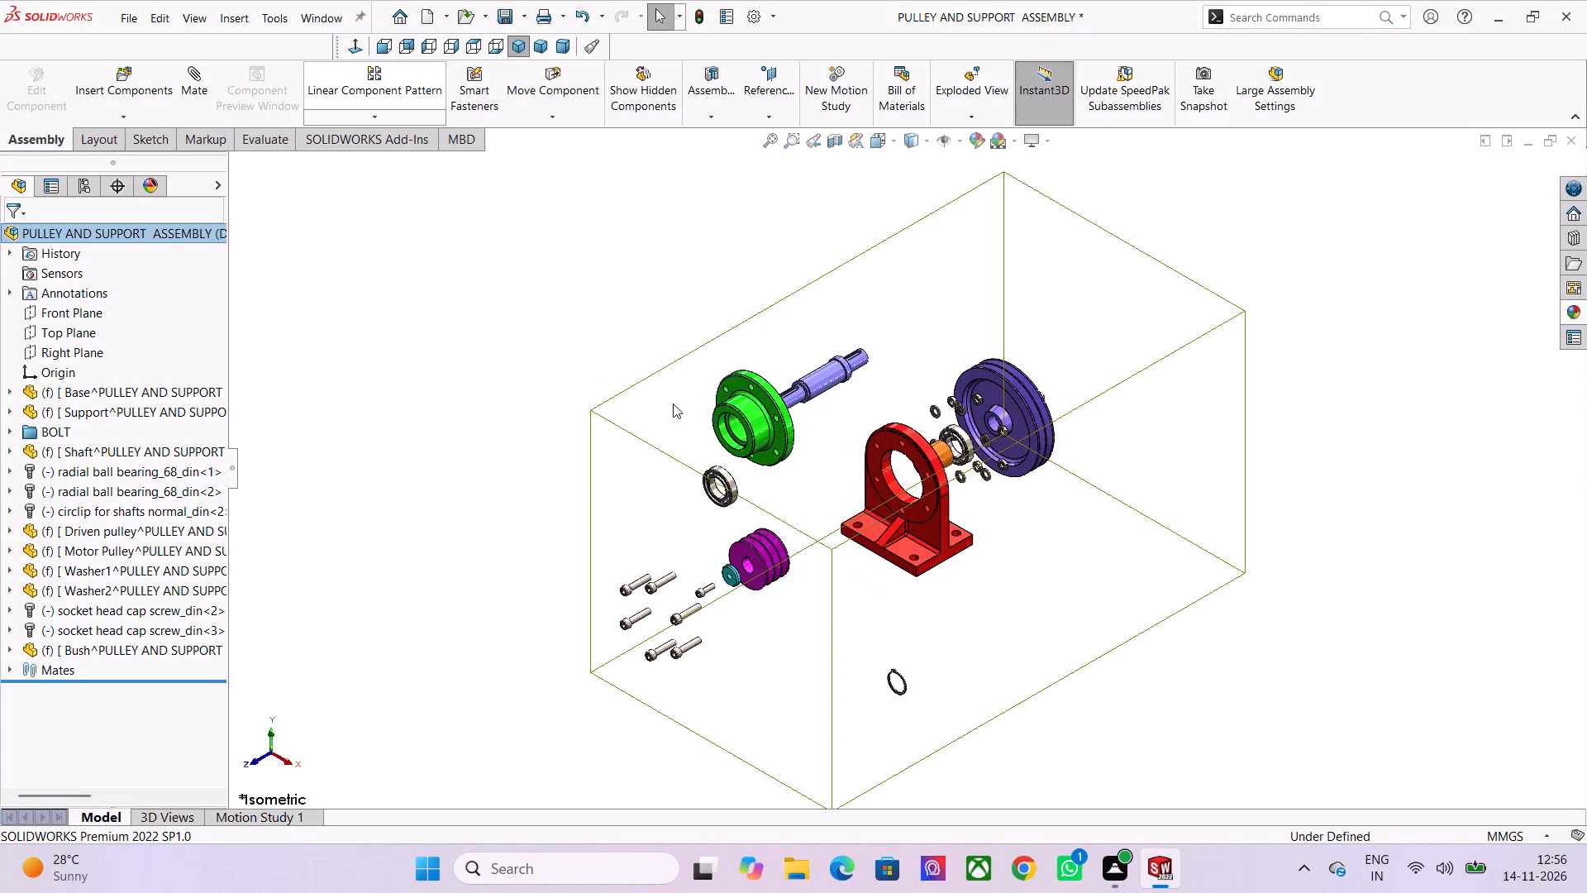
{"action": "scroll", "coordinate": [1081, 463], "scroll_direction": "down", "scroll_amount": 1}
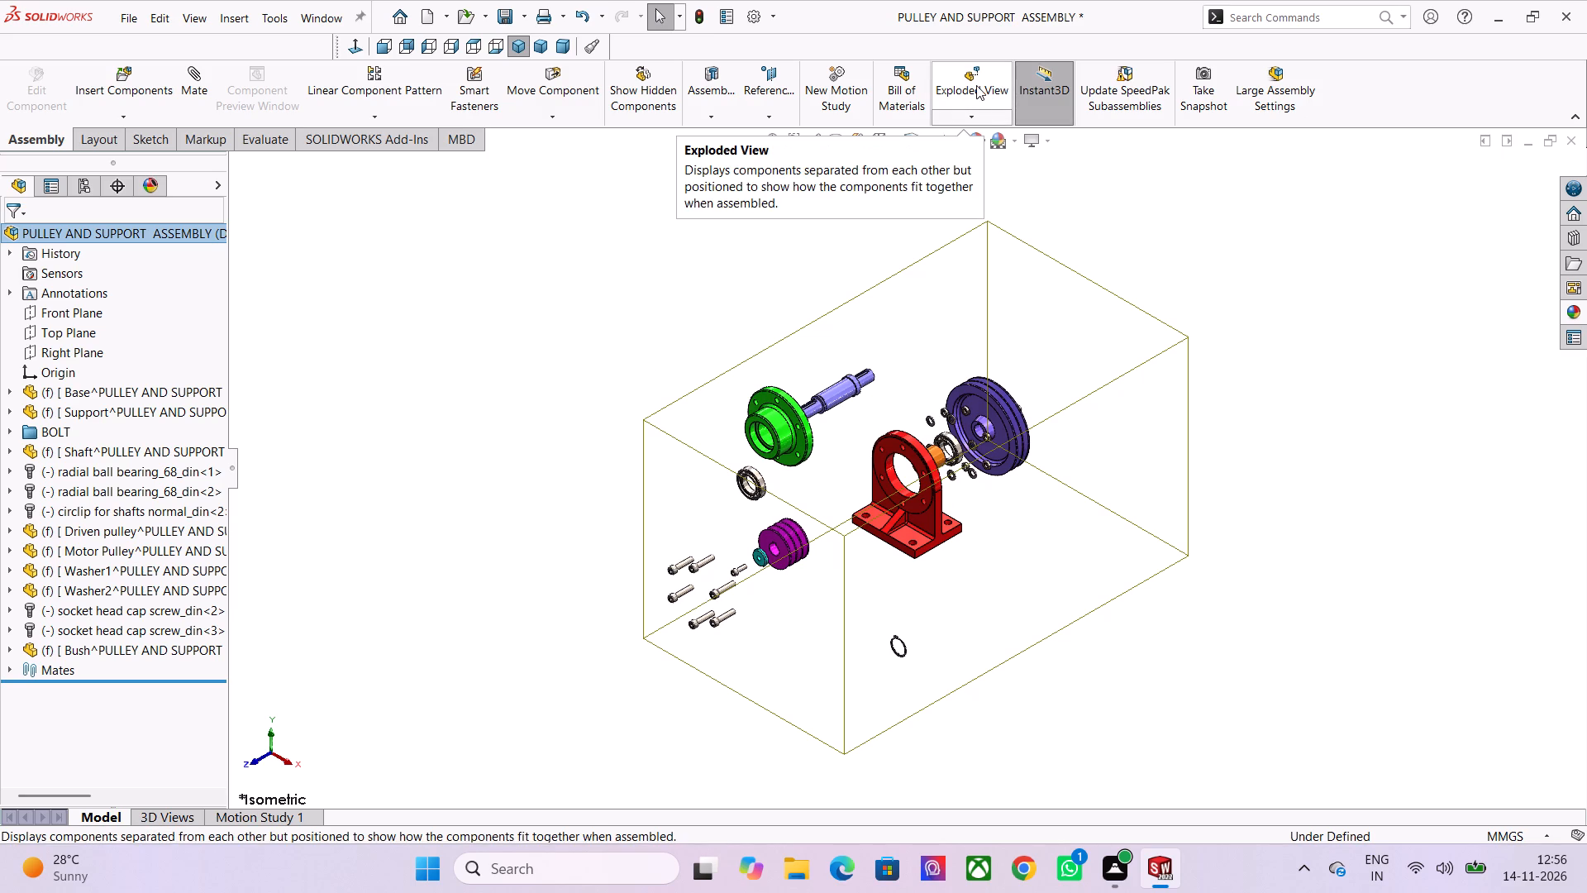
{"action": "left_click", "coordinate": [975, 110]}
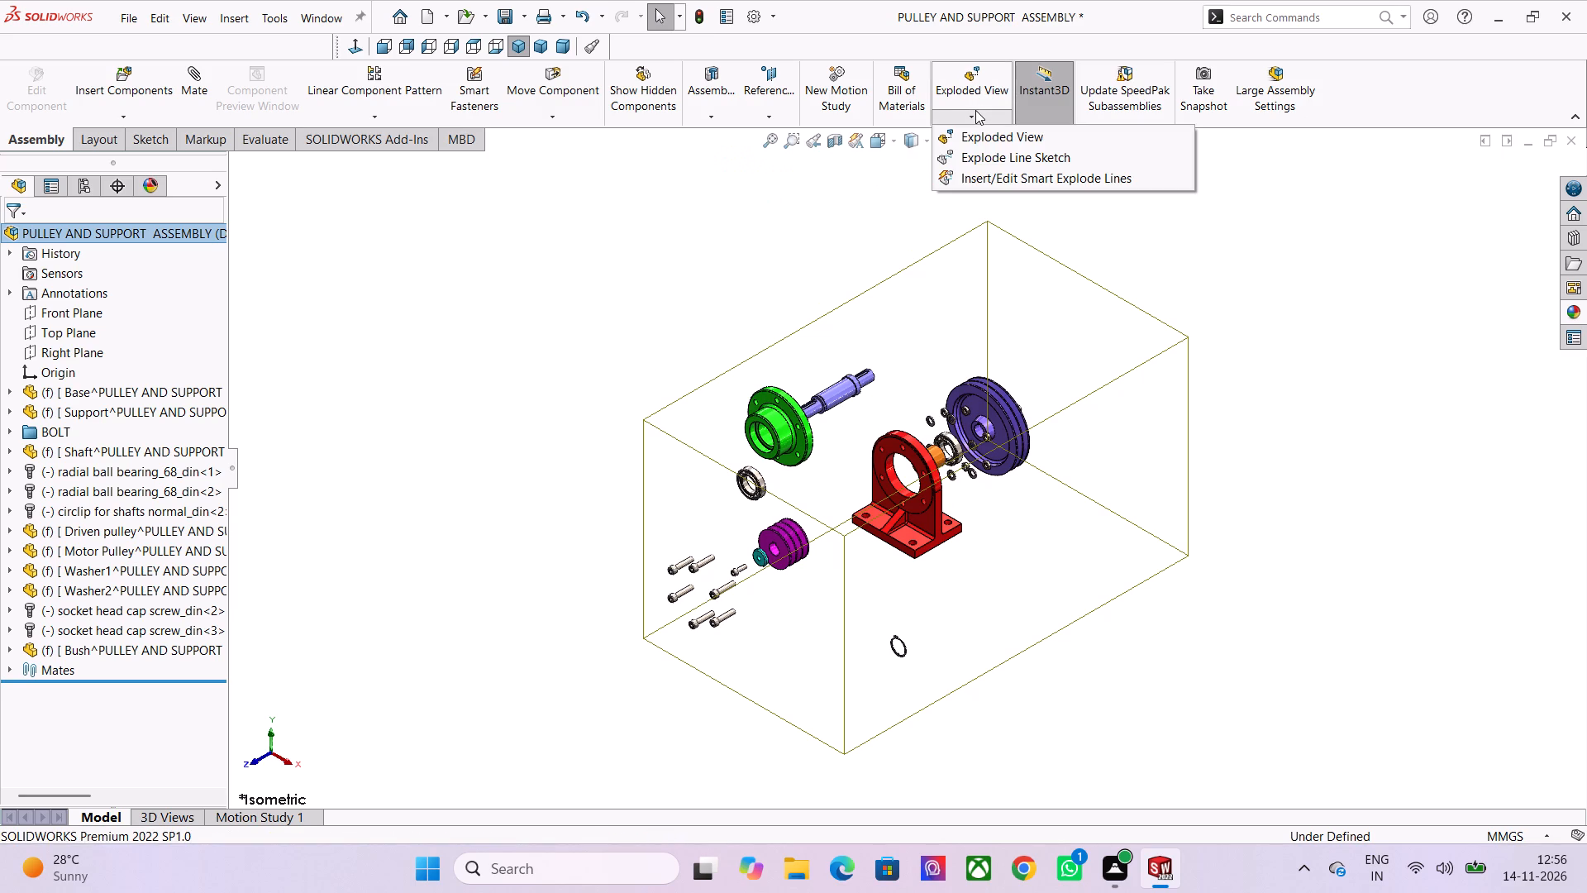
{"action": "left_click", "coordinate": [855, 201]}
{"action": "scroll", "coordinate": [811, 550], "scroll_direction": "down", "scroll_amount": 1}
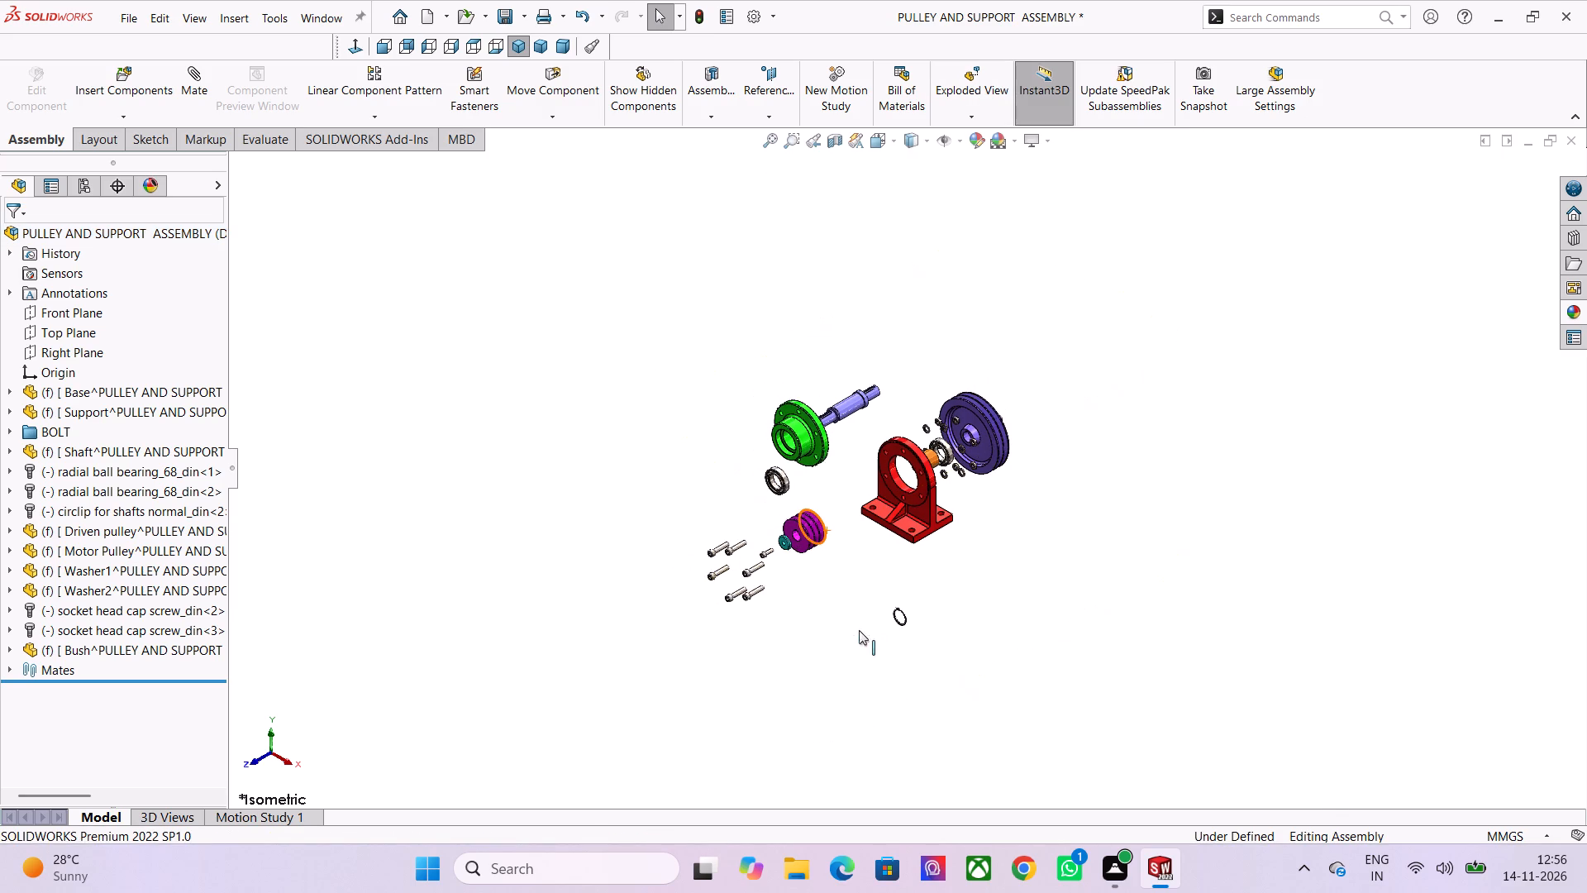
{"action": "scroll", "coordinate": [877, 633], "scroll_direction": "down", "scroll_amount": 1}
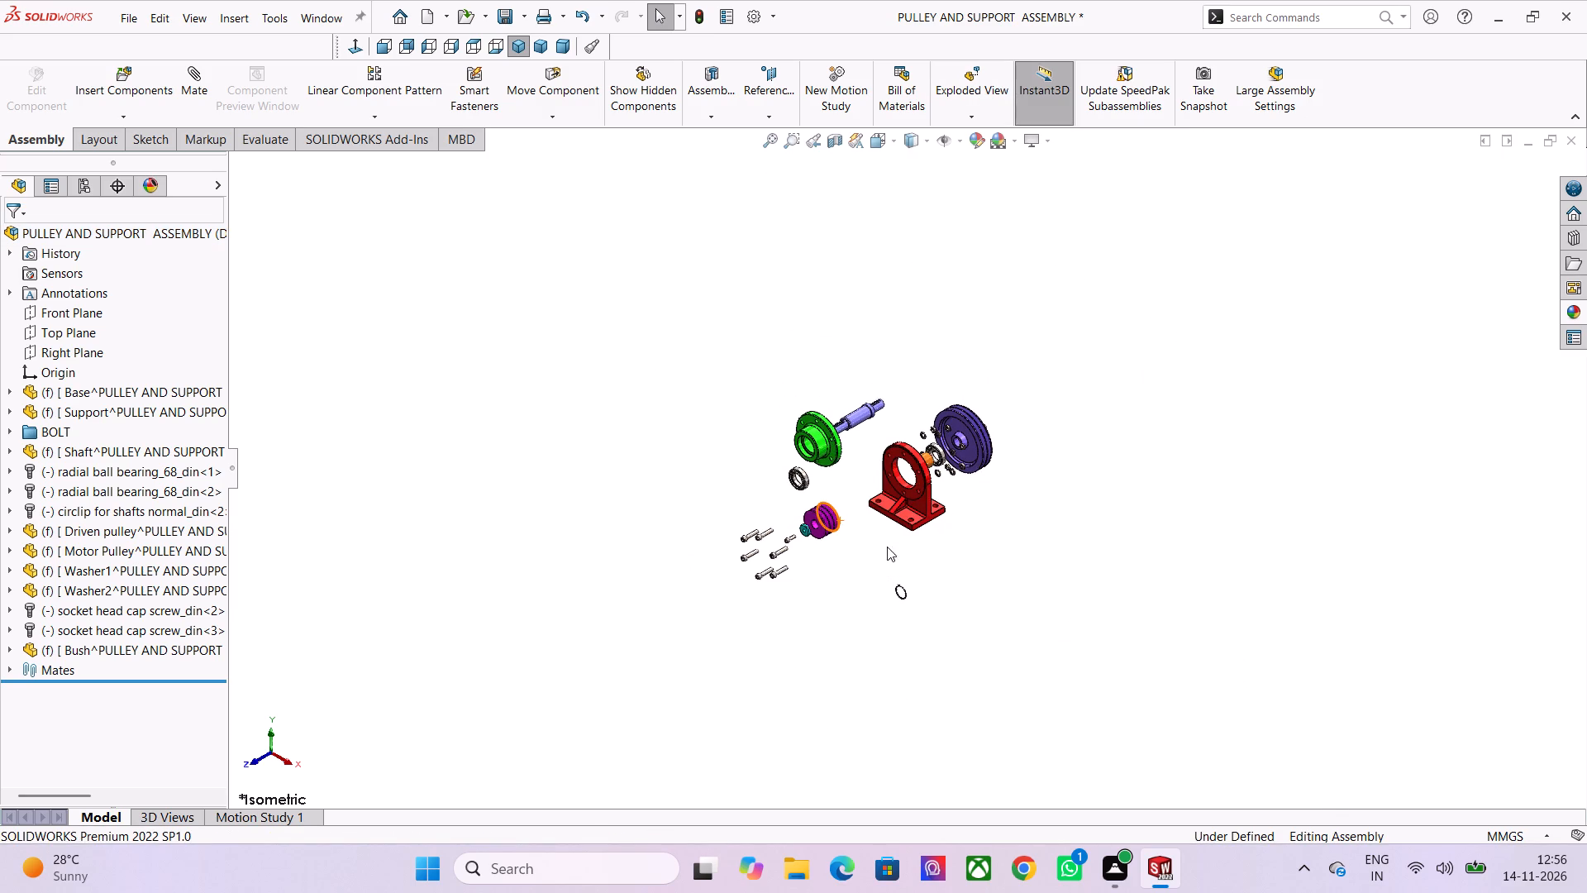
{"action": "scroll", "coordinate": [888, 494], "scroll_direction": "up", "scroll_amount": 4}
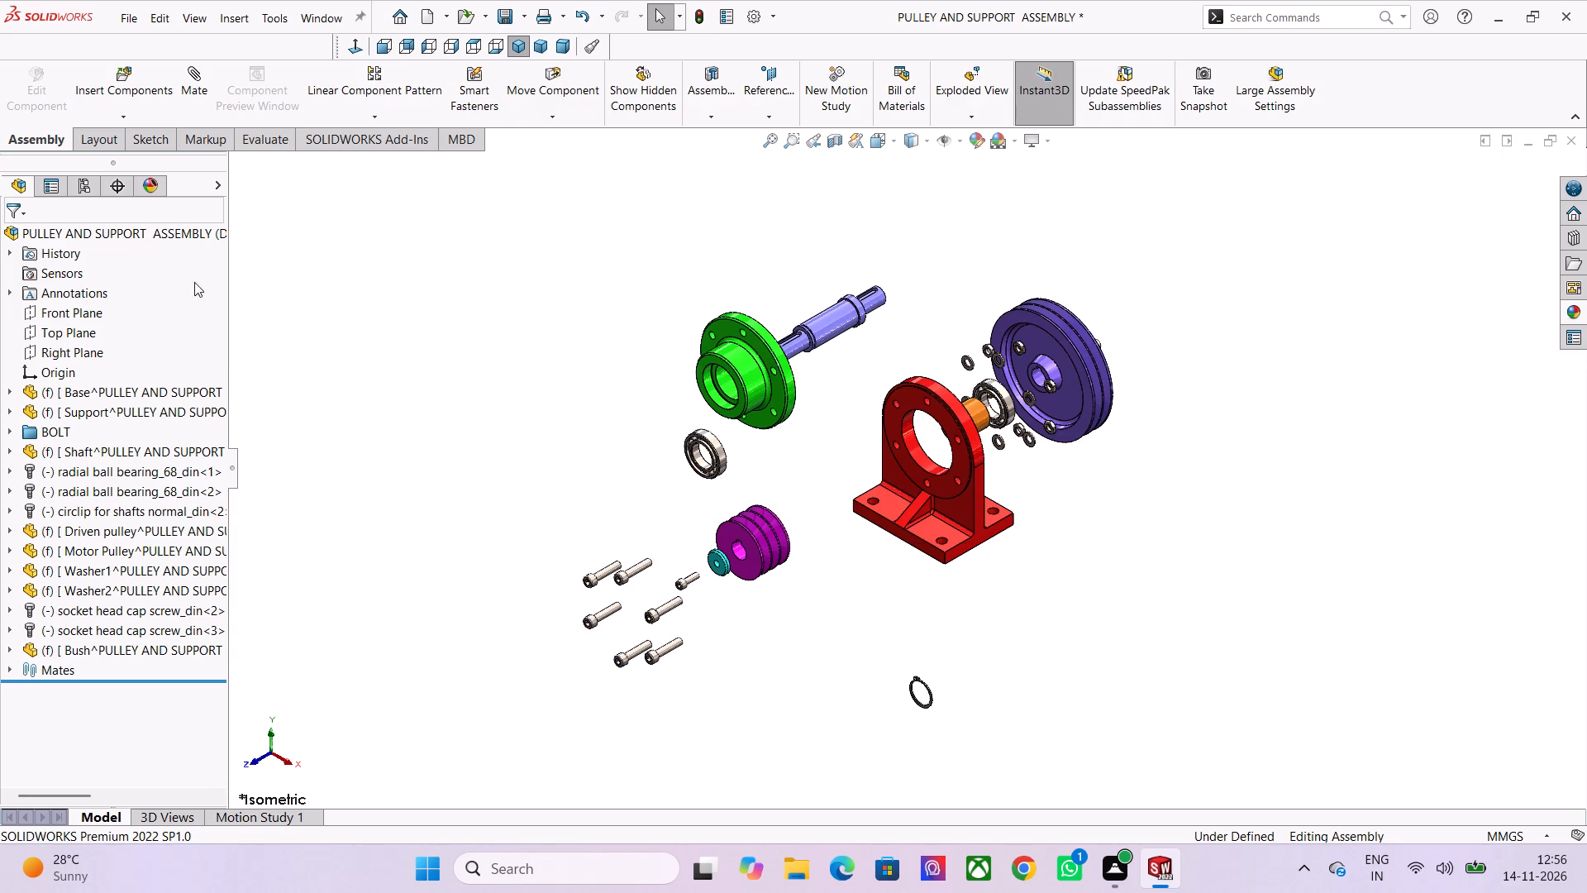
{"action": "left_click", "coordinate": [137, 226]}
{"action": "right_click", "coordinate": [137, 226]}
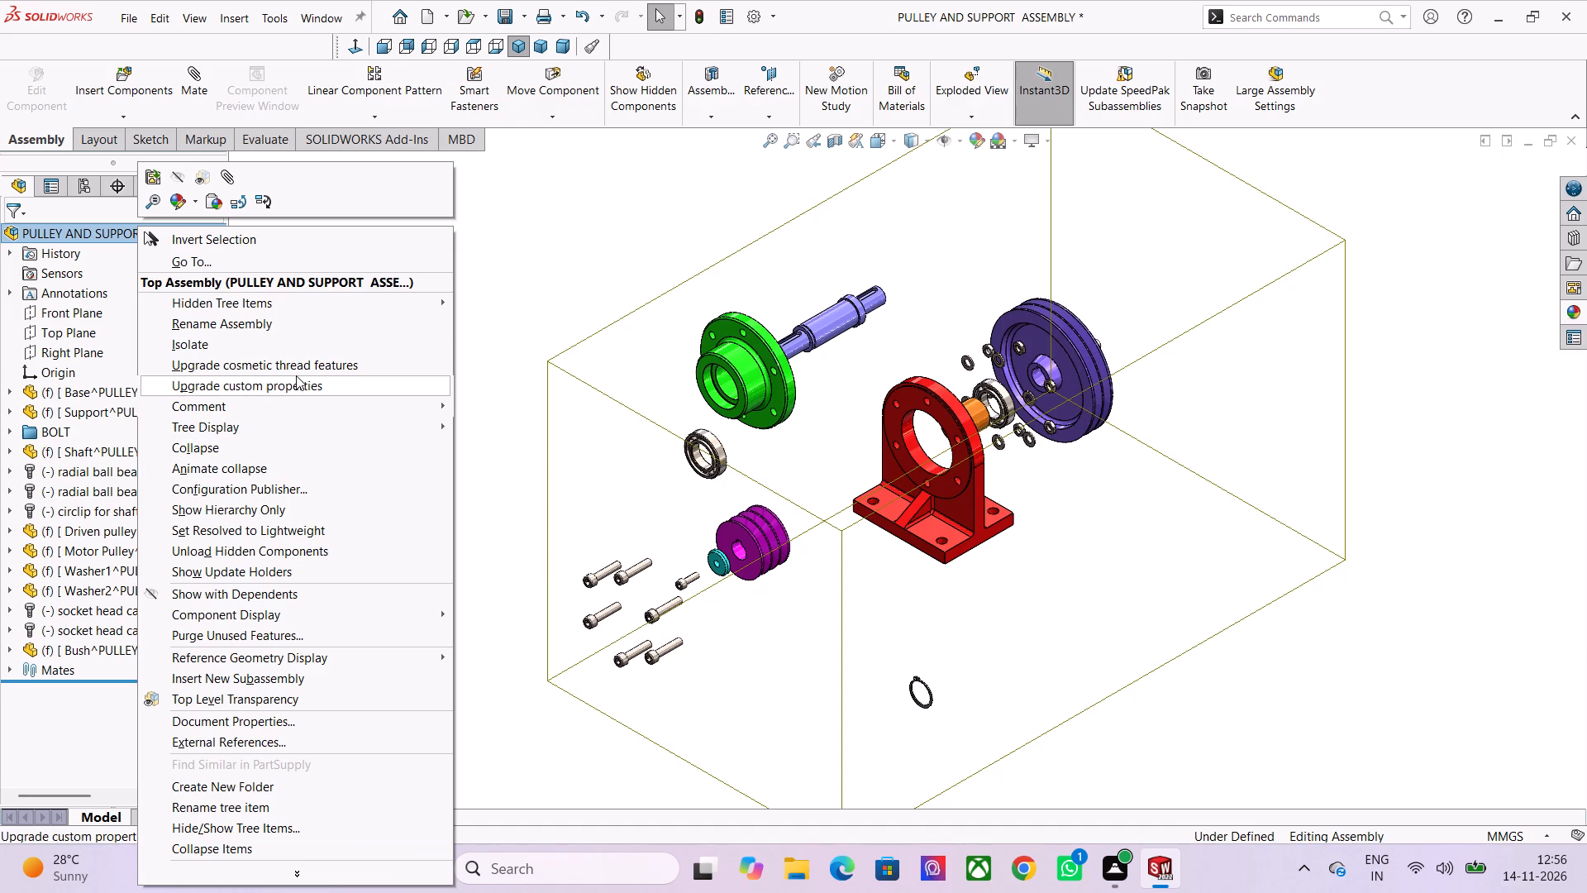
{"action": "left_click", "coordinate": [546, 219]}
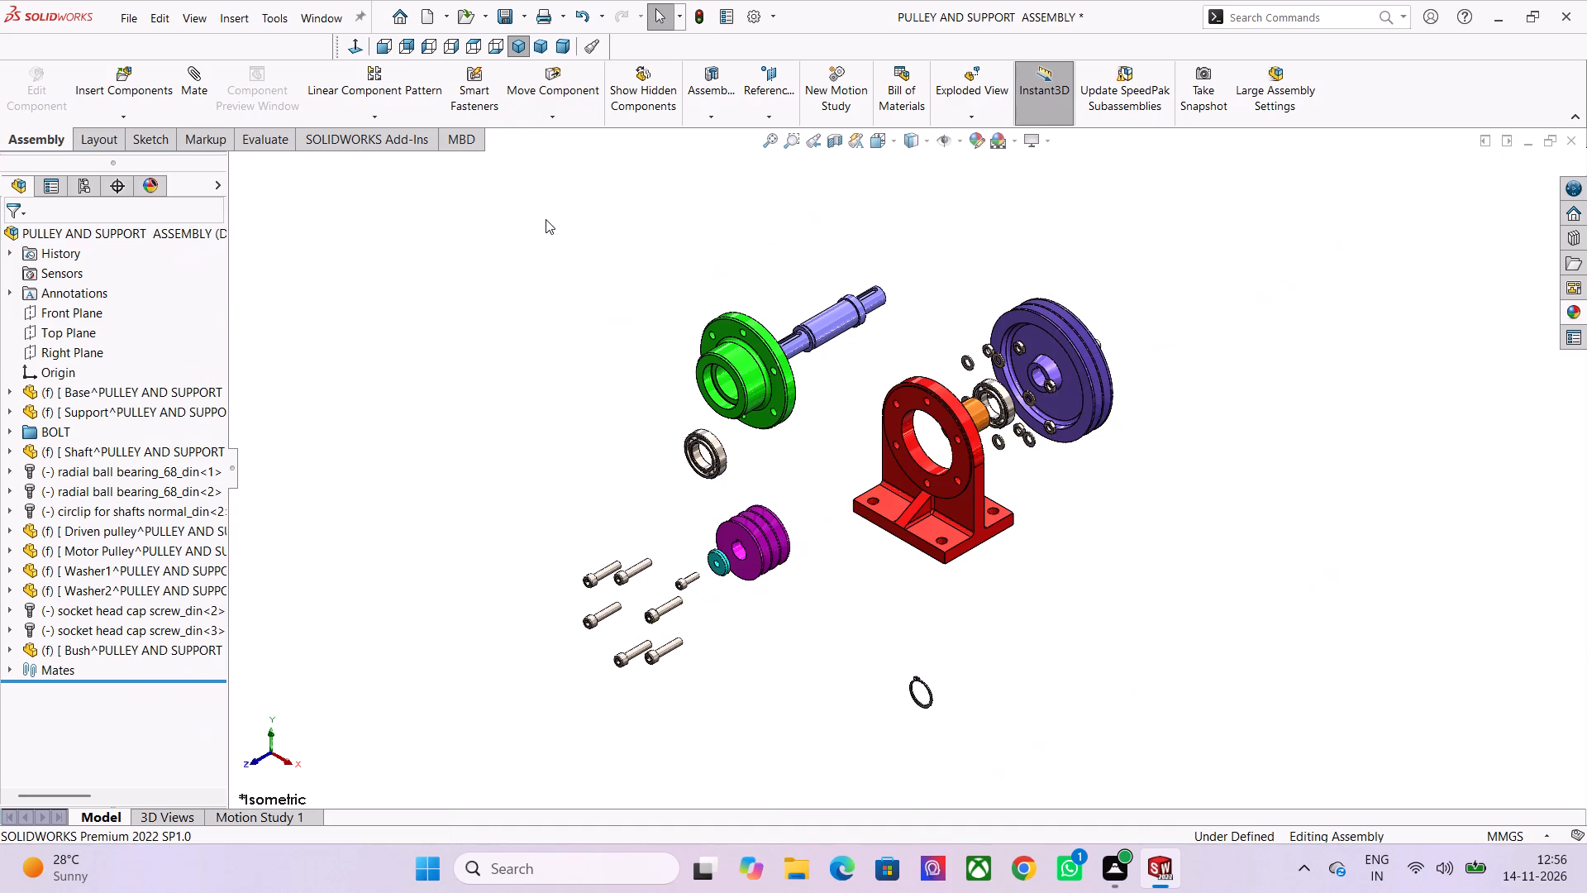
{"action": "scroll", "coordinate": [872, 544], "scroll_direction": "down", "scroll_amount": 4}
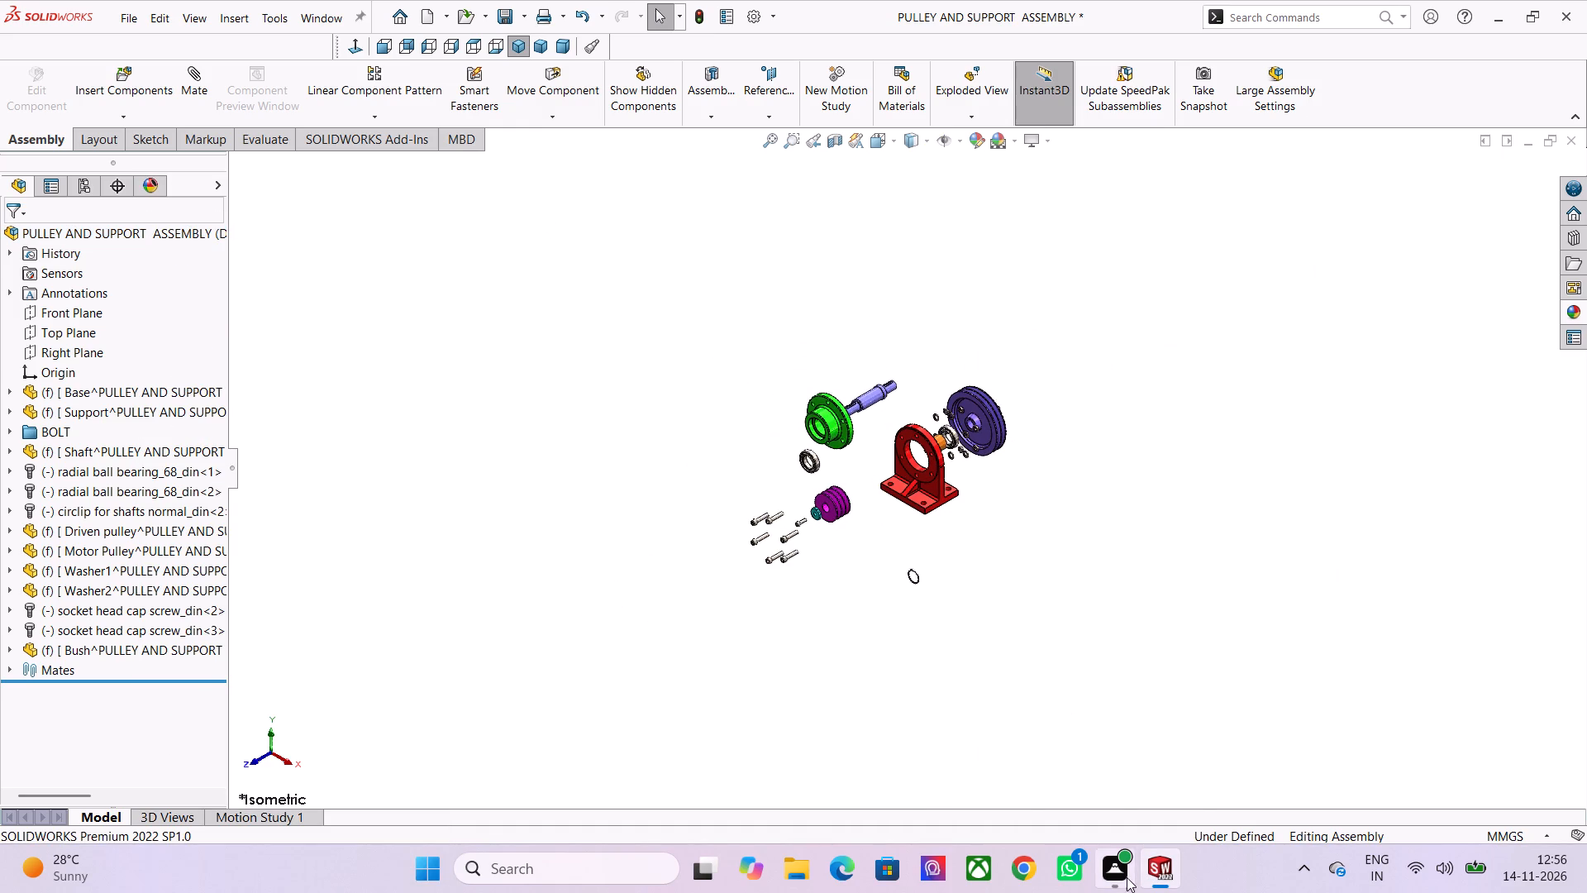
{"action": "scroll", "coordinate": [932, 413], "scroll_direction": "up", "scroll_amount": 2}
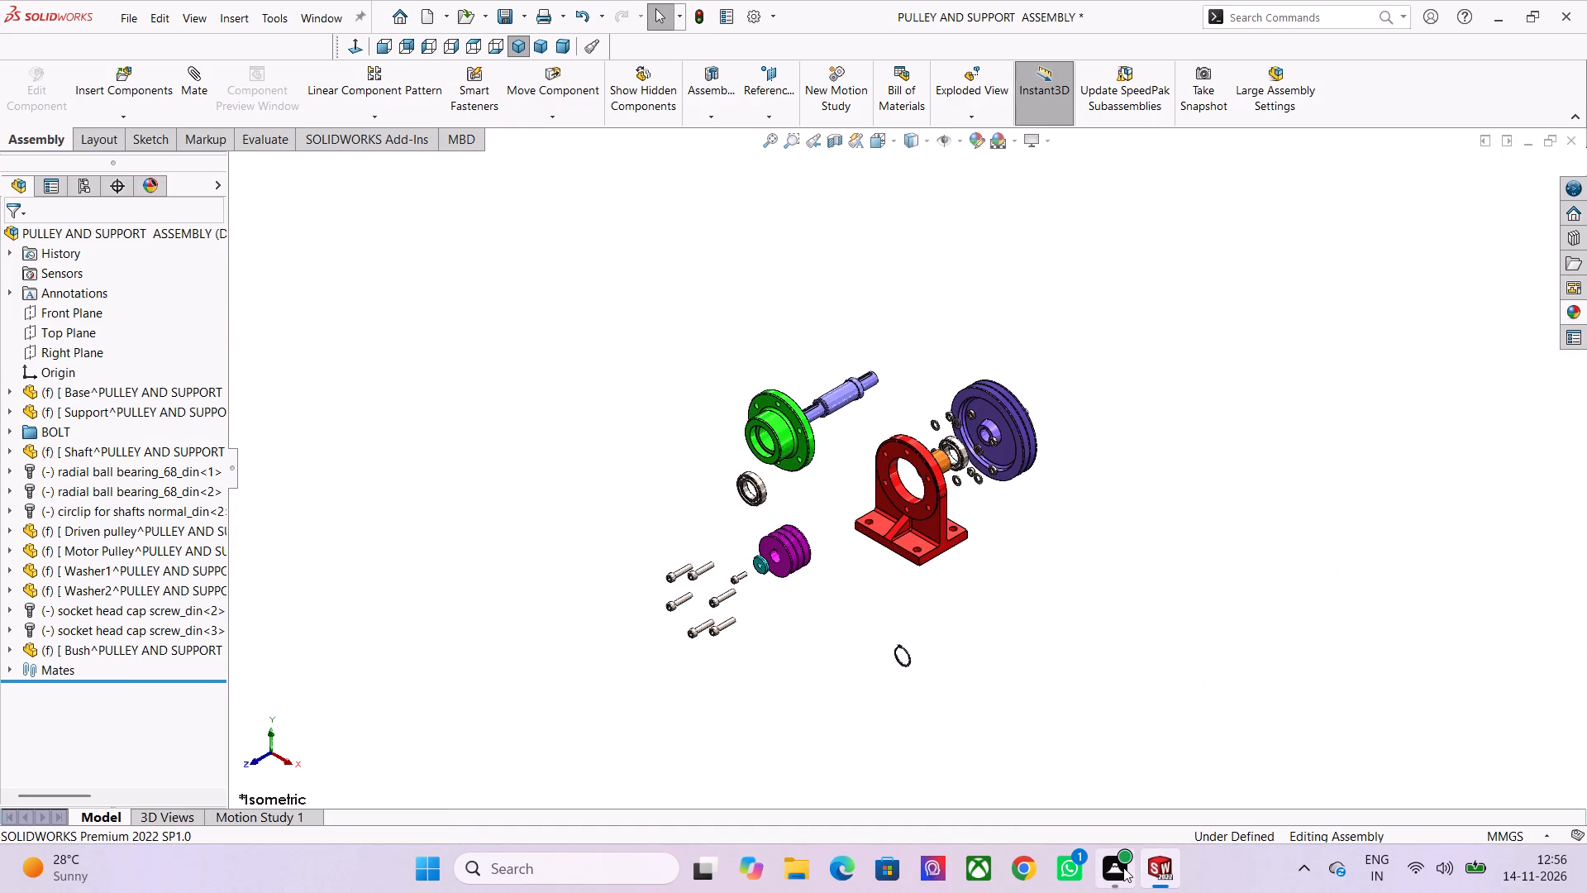